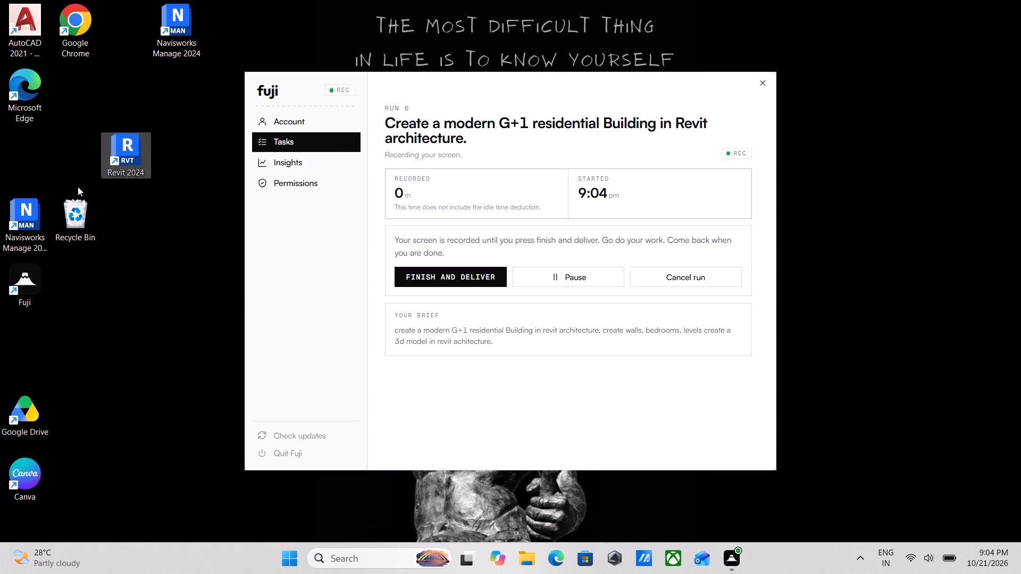
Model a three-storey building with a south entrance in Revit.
Launch Revit 2024 from the desktop.
{"action": "double_click", "coordinate": [140, 164]}
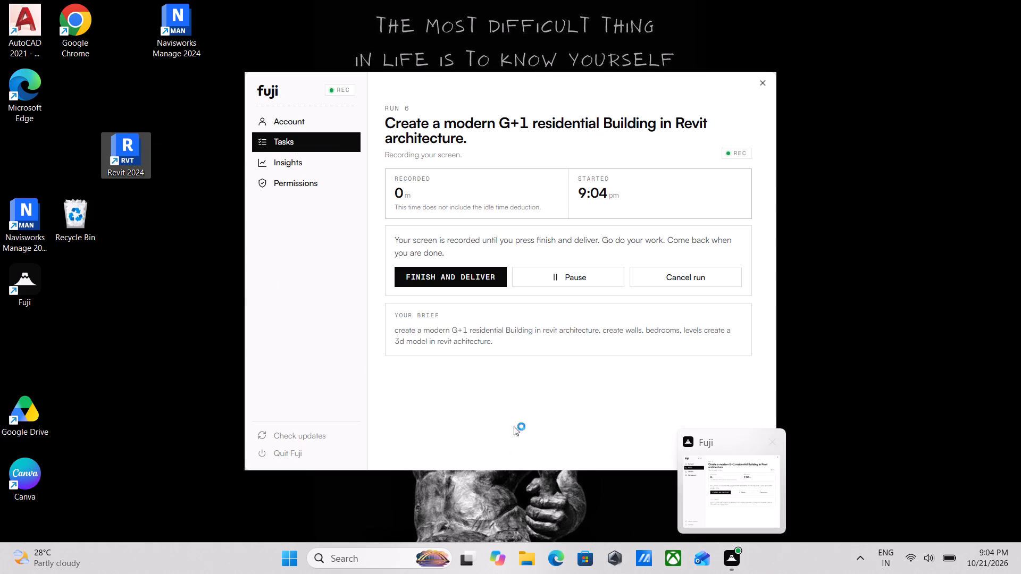
{"action": "triple_click", "coordinate": [126, 141]}
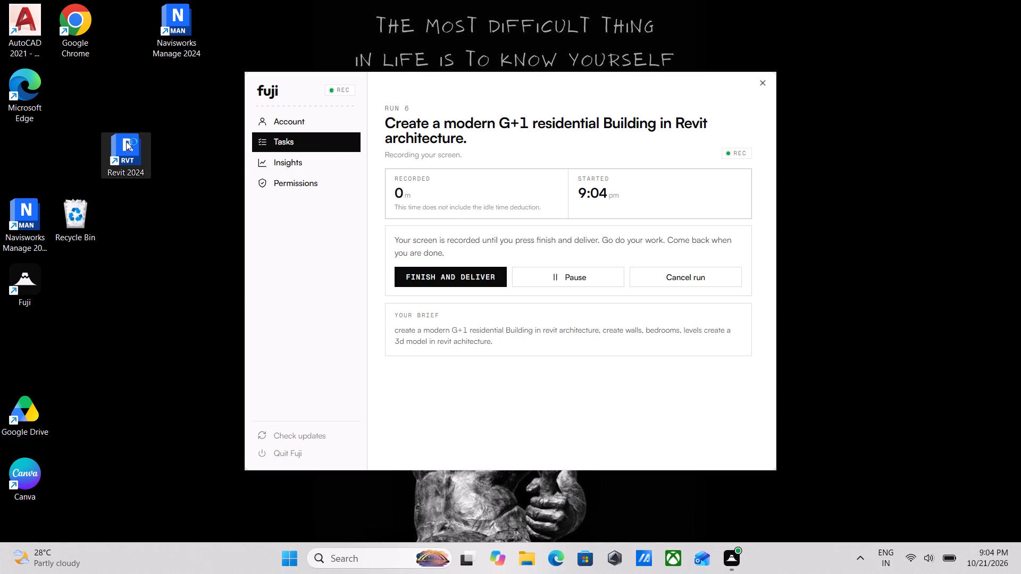
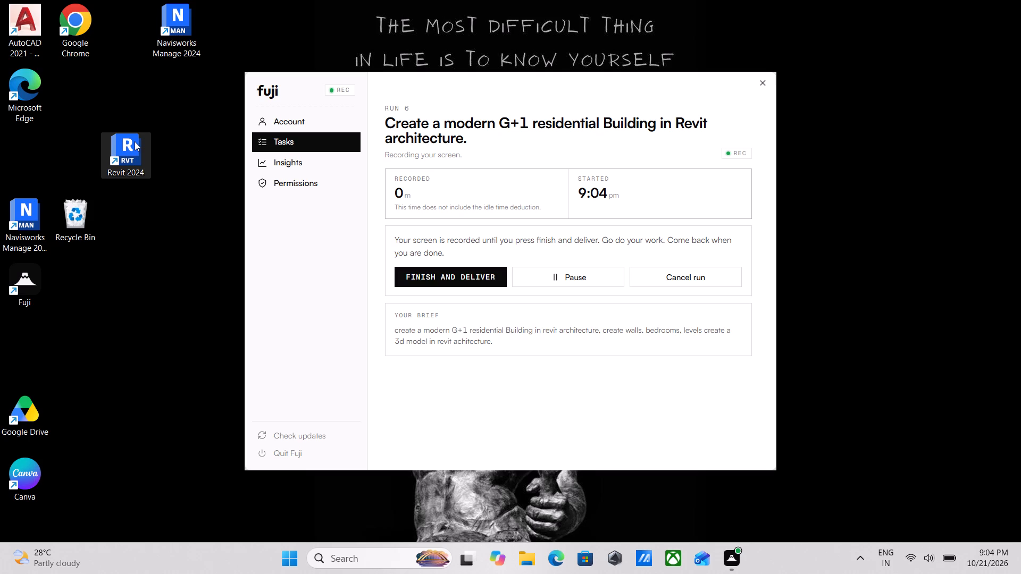
Launch Revit 2024 from the desktop.
{"action": "double_click", "coordinate": [128, 157]}
{"action": "triple_click", "coordinate": [122, 150]}
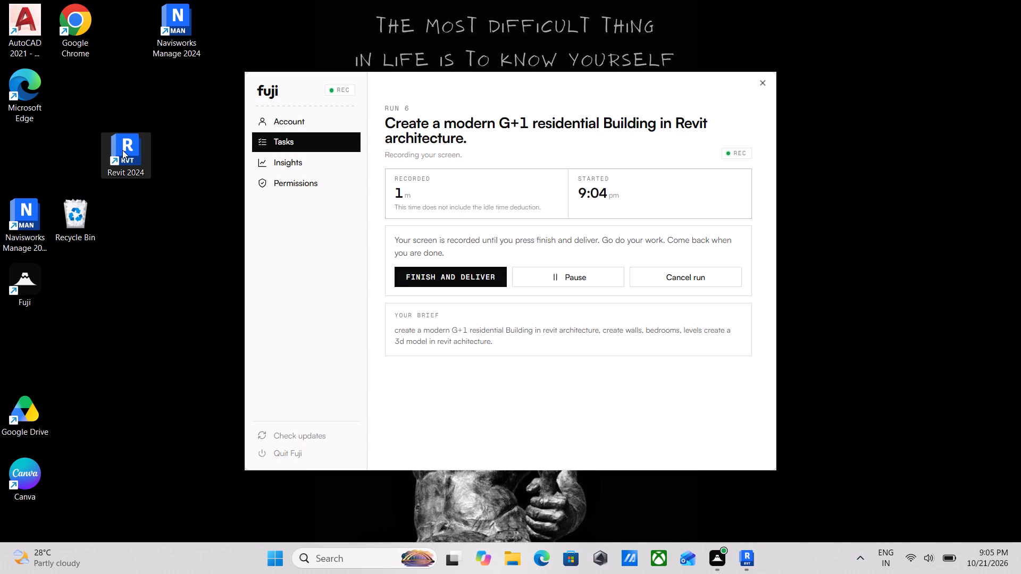
{"action": "triple_click", "coordinate": [129, 148]}
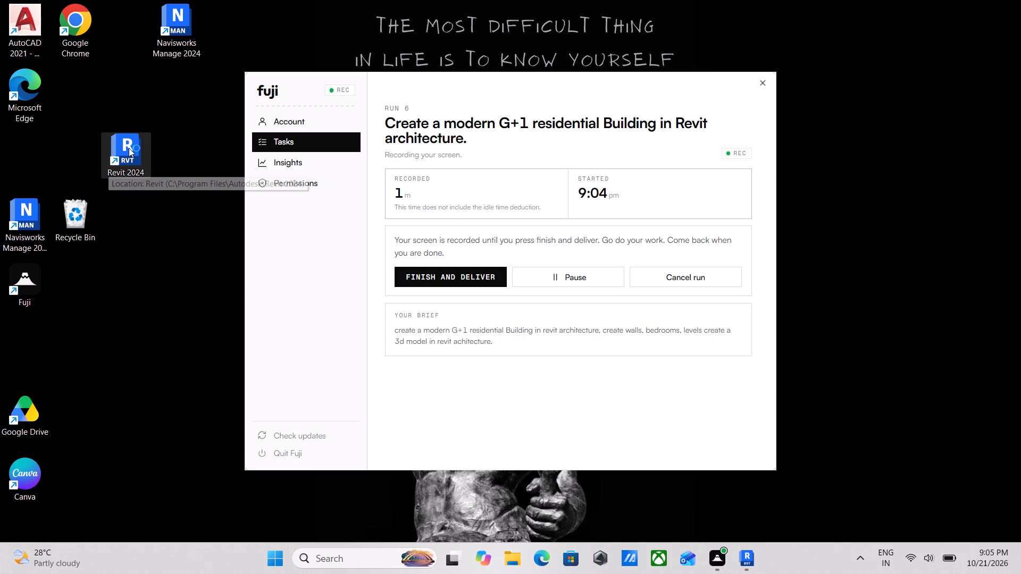
{"action": "double_click", "coordinate": [129, 148]}
{"action": "left_click_drag", "start_coordinate": [129, 149], "coordinate": [133, 149]}
{"action": "left_click", "coordinate": [133, 149]}
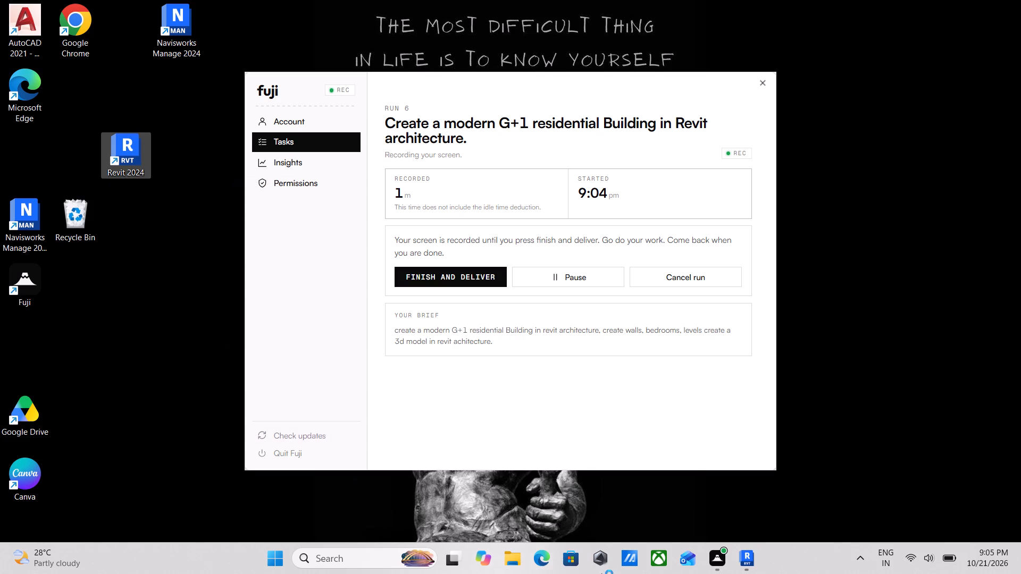
Close the surplus Revit 2024 instances that are still starting up.
{"action": "left_click", "coordinate": [754, 563]}
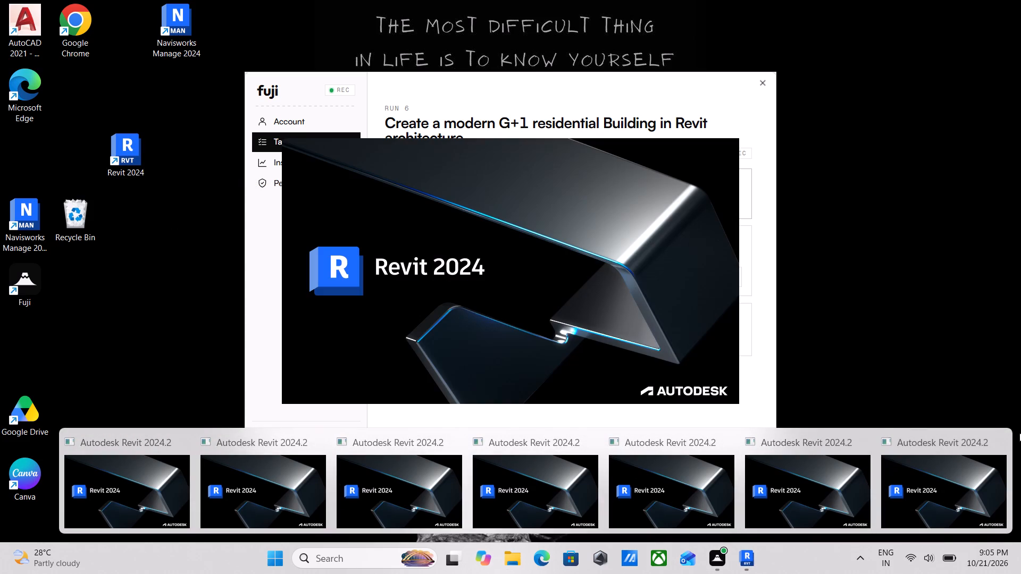
{"action": "left_click", "coordinate": [997, 441]}
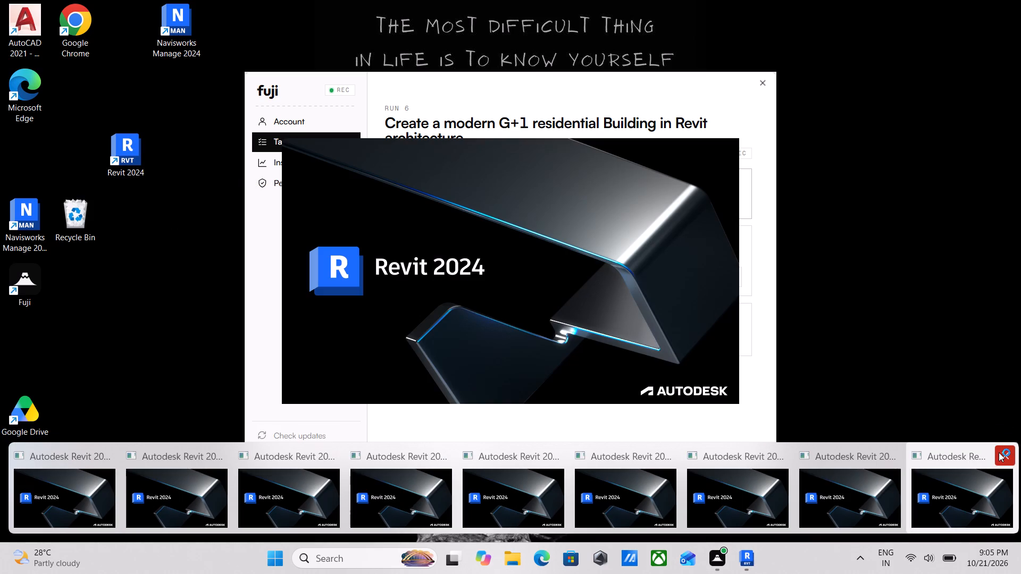
{"action": "scroll", "coordinate": [999, 452], "scroll_direction": "down", "scroll_amount": 1}
{"action": "scroll", "coordinate": [899, 449], "scroll_direction": "down", "scroll_amount": 3}
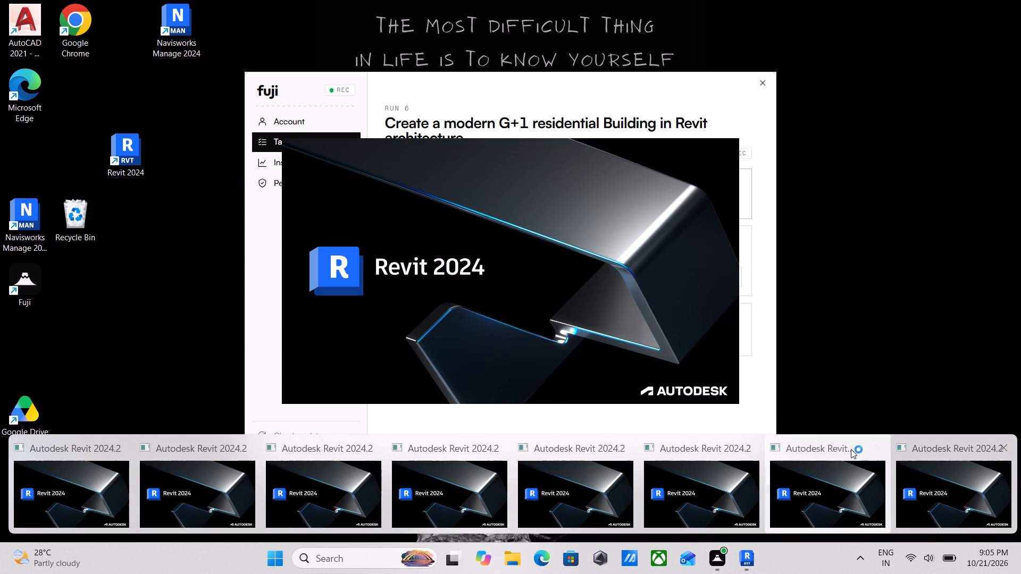
{"action": "scroll", "coordinate": [94, 461], "scroll_direction": "down", "scroll_amount": 2}
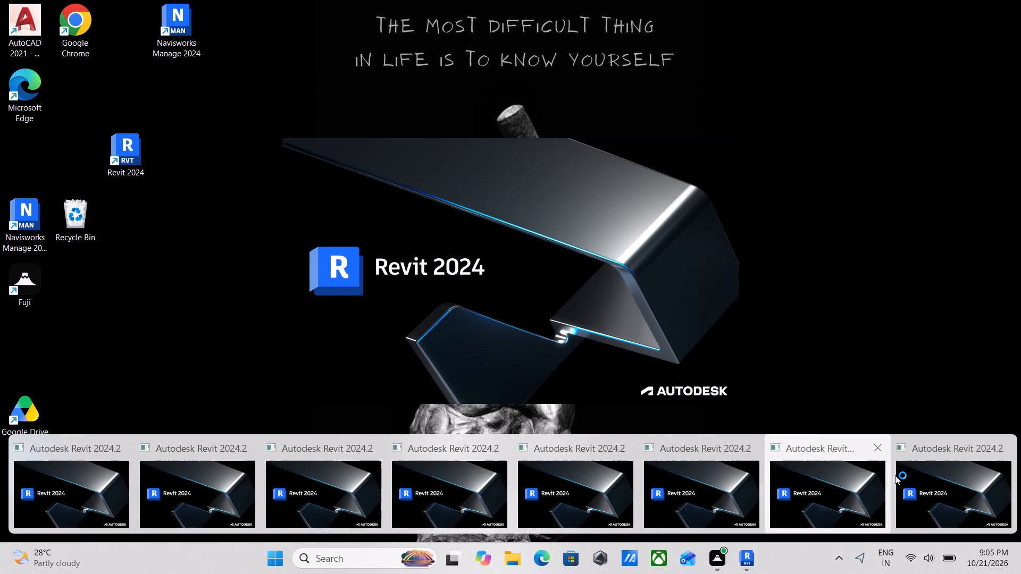
{"action": "left_click", "coordinate": [1003, 450]}
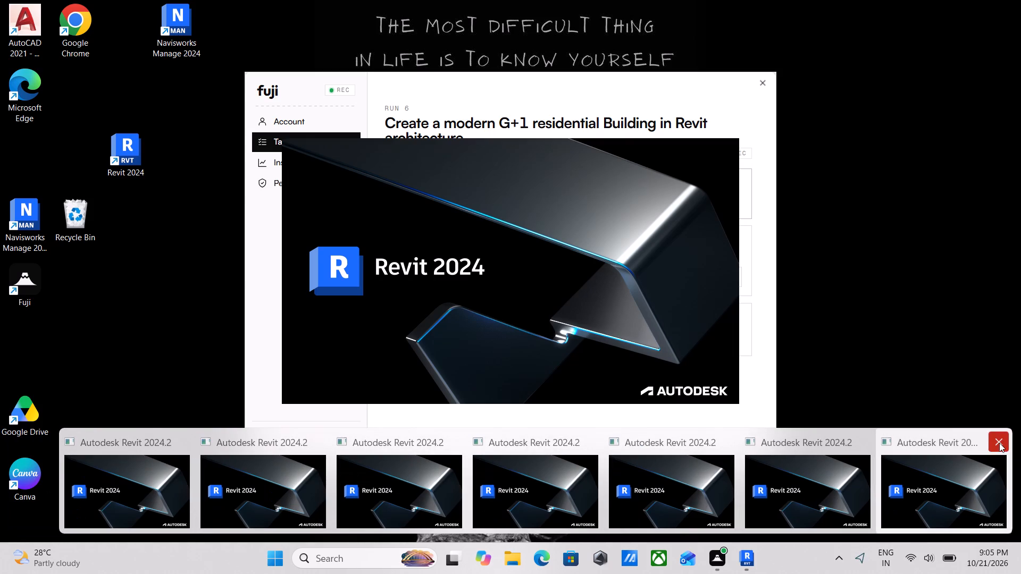
{"action": "left_click", "coordinate": [999, 442]}
{"action": "left_click", "coordinate": [1005, 442]}
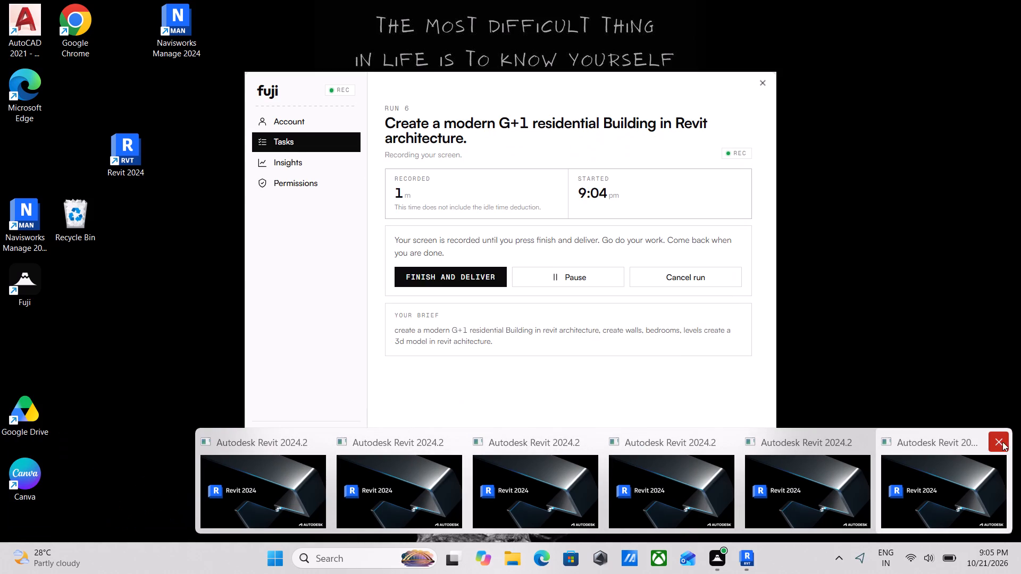
{"action": "scroll", "coordinate": [891, 450], "scroll_direction": "down", "scroll_amount": 1}
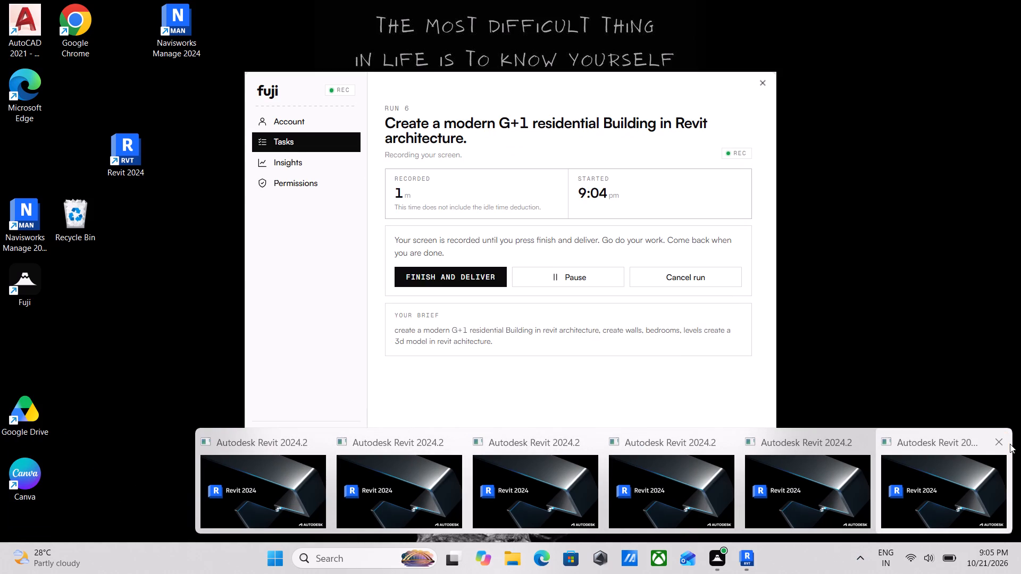
{"action": "left_click", "coordinate": [1005, 443]}
{"action": "scroll", "coordinate": [951, 453], "scroll_direction": "down", "scroll_amount": 2}
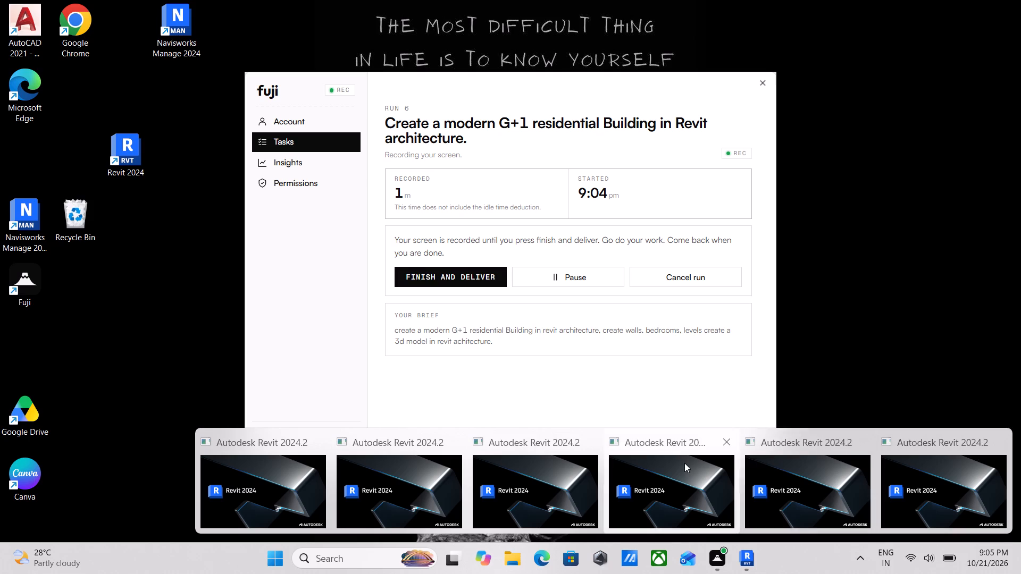
{"action": "left_click", "coordinate": [999, 440]}
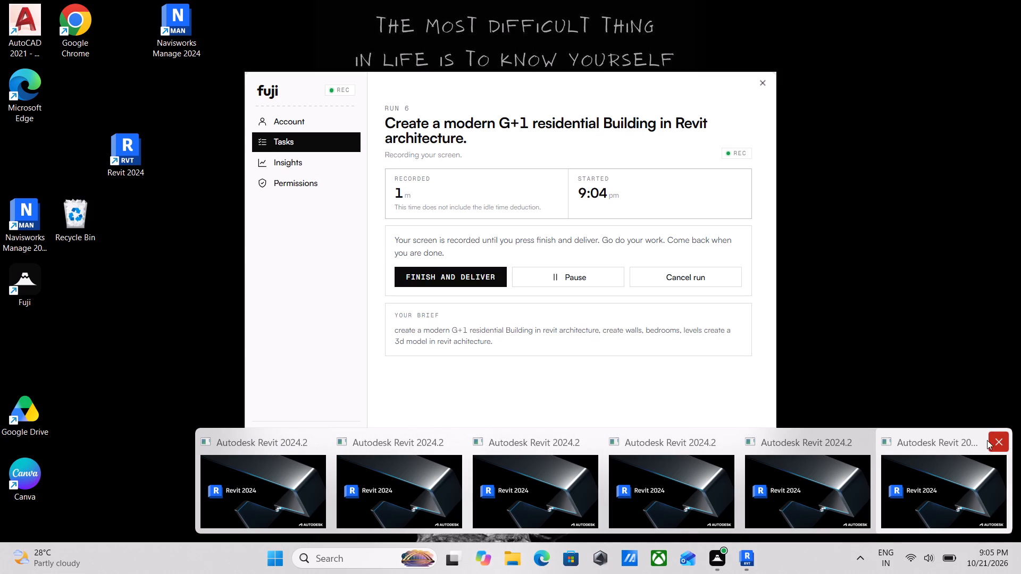
{"action": "scroll", "coordinate": [768, 441], "scroll_direction": "down", "scroll_amount": 3}
{"action": "left_click", "coordinate": [997, 447]}
{"action": "left_click", "coordinate": [997, 446]}
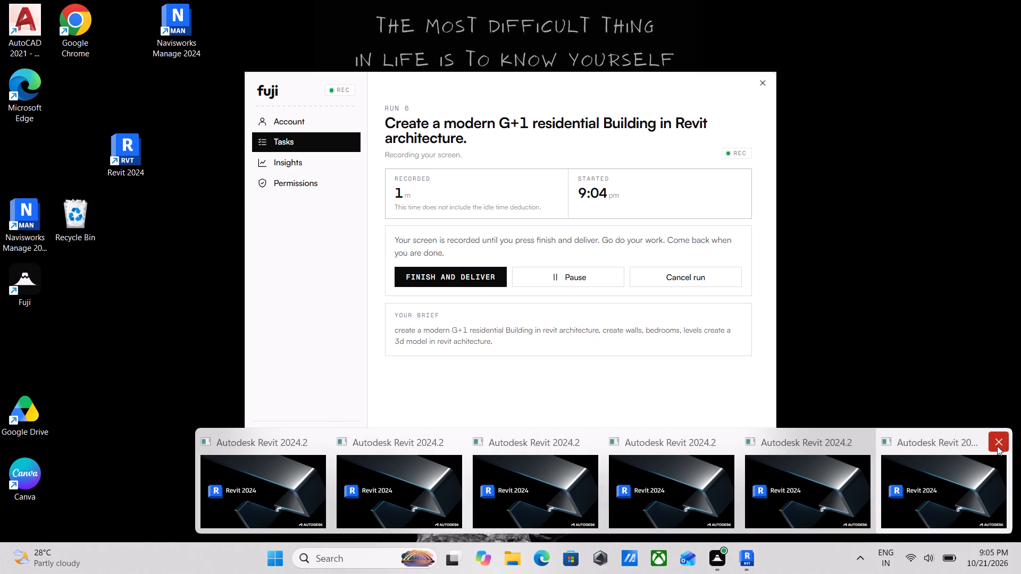
{"action": "left_click", "coordinate": [861, 440]}
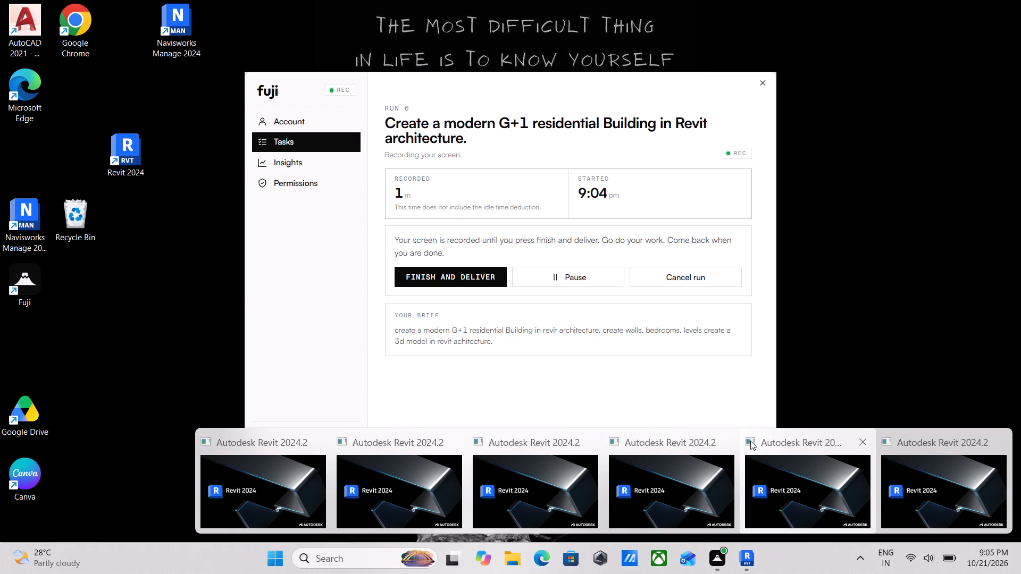
{"action": "left_click", "coordinate": [728, 439]}
{"action": "scroll", "coordinate": [352, 500], "scroll_direction": "down", "scroll_amount": 3}
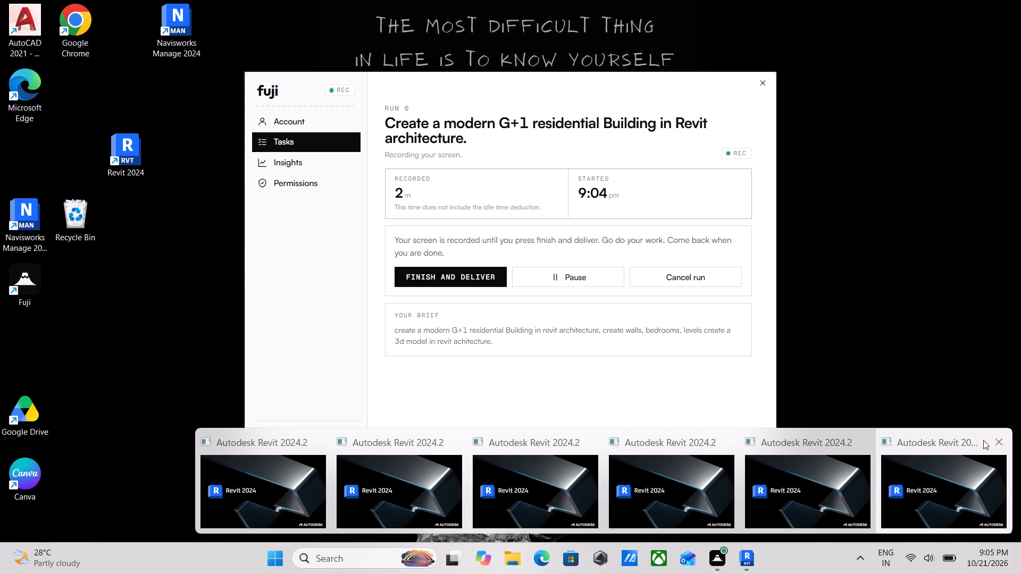
{"action": "left_click", "coordinate": [997, 441]}
{"action": "left_click", "coordinate": [996, 440]}
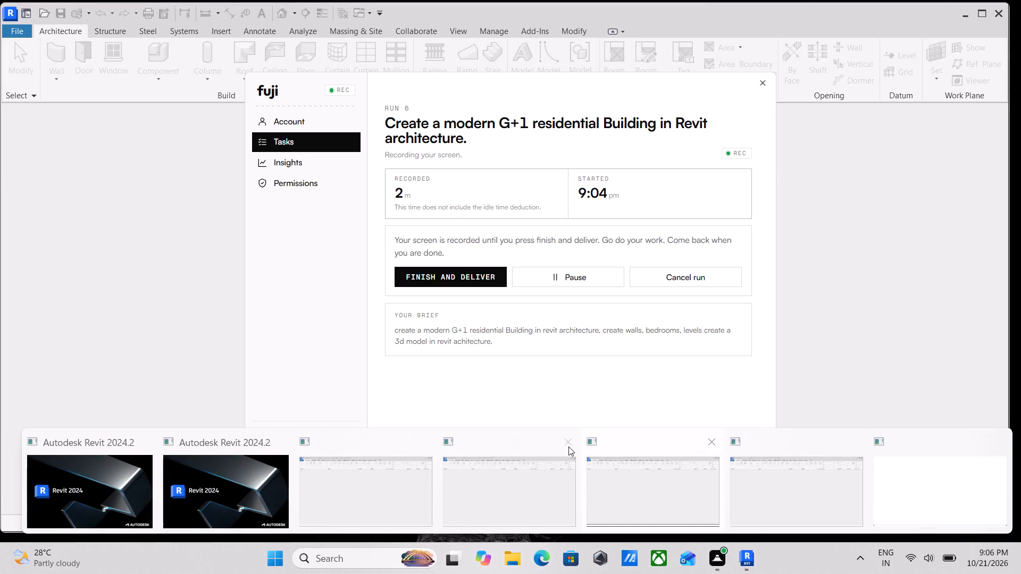
Close the surplus Revit 2024 instances among the six open windows.
{"action": "left_click", "coordinate": [996, 445]}
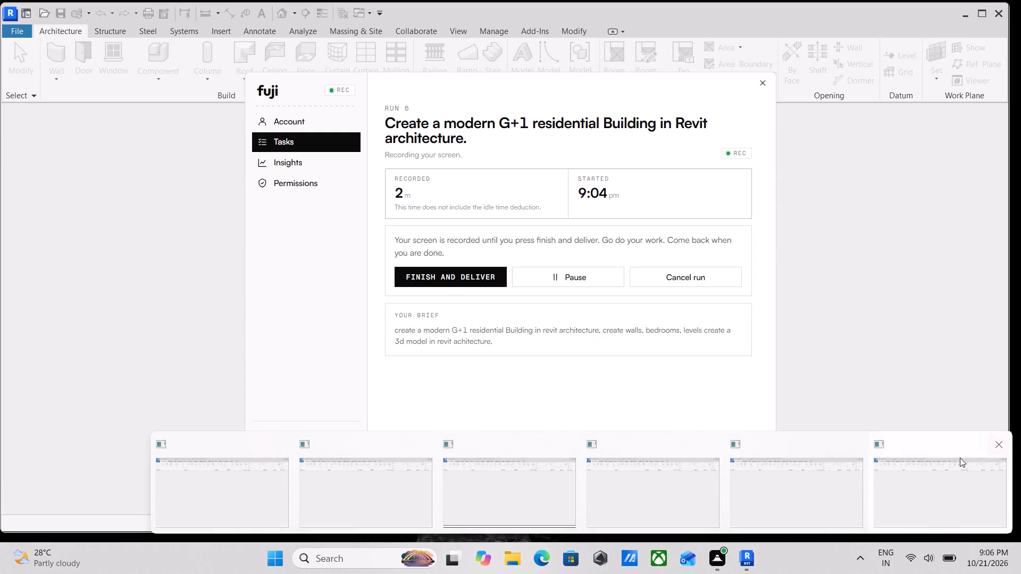
{"action": "left_click", "coordinate": [997, 442]}
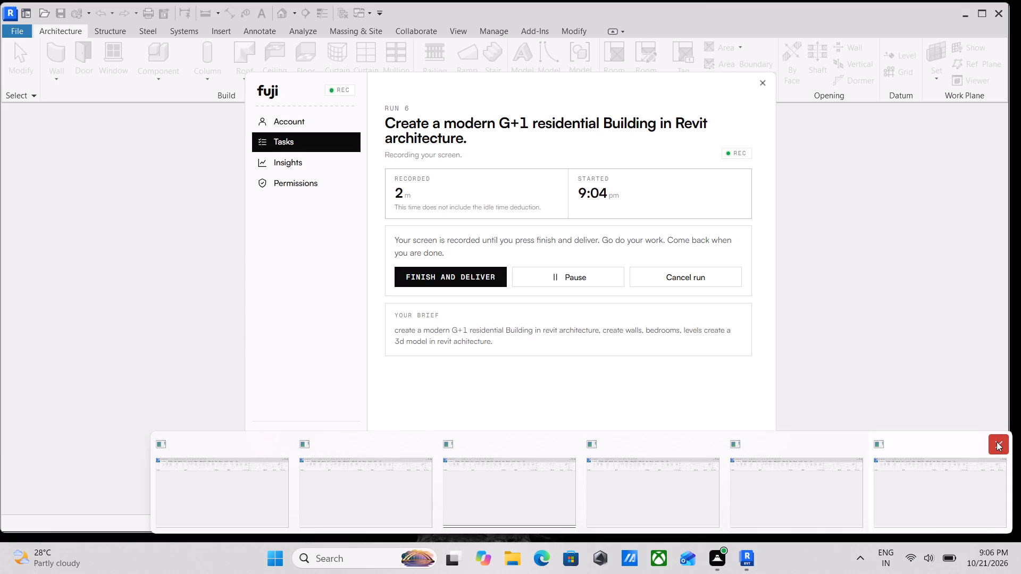
{"action": "left_click", "coordinate": [997, 442]}
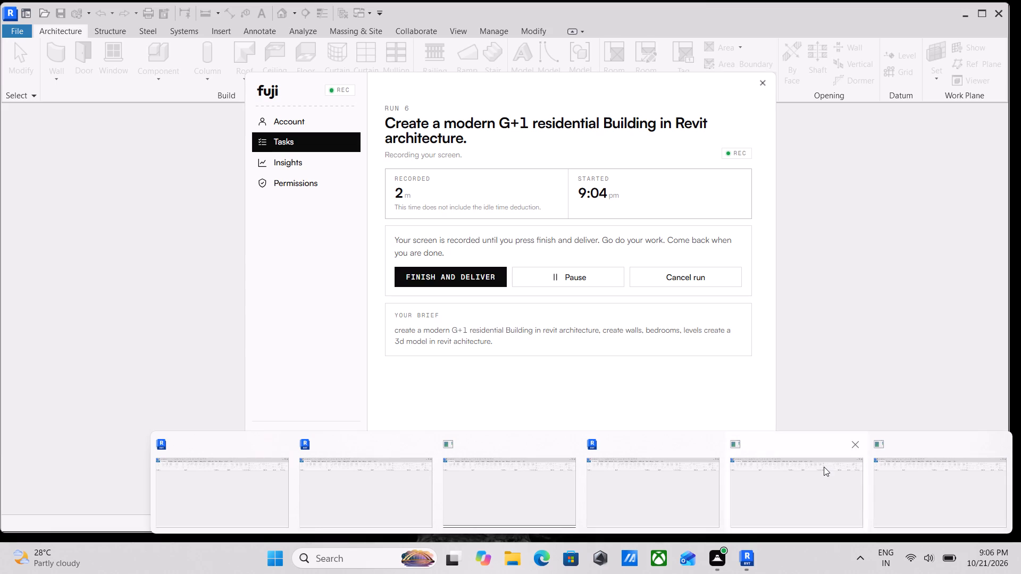
{"action": "scroll", "coordinate": [824, 467], "scroll_direction": "down", "scroll_amount": 1}
{"action": "left_click", "coordinate": [1001, 446]}
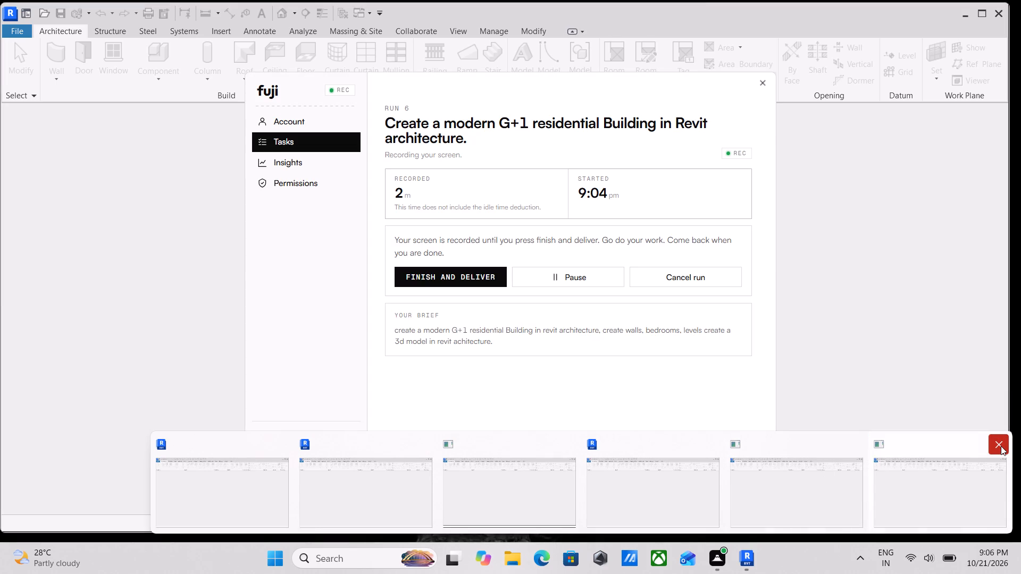
{"action": "left_click", "coordinate": [1007, 442]}
{"action": "left_click", "coordinate": [860, 442]}
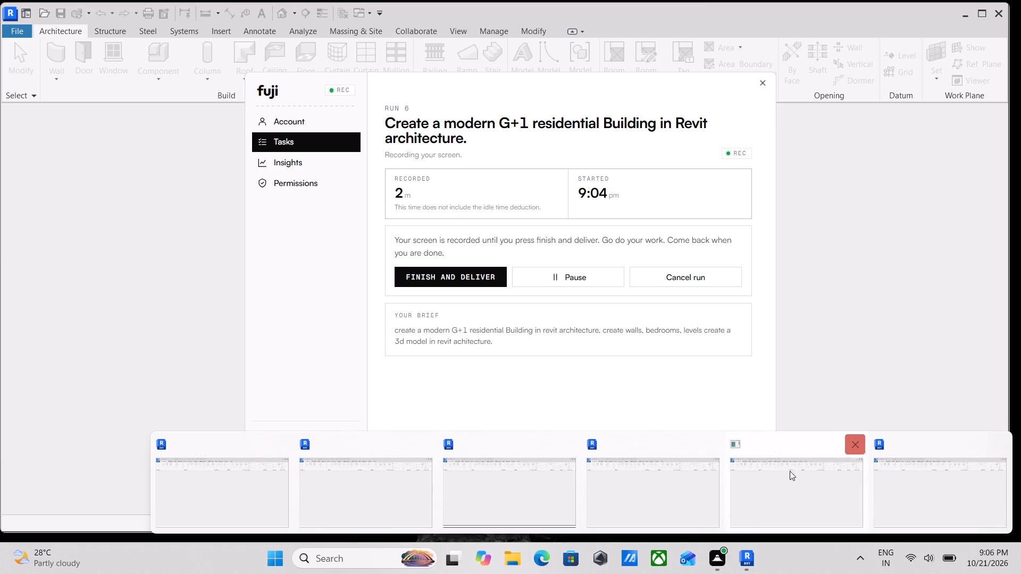
{"action": "scroll", "coordinate": [751, 475], "scroll_direction": "down", "scroll_amount": 3}
{"action": "scroll", "coordinate": [454, 453], "scroll_direction": "down", "scroll_amount": 1}
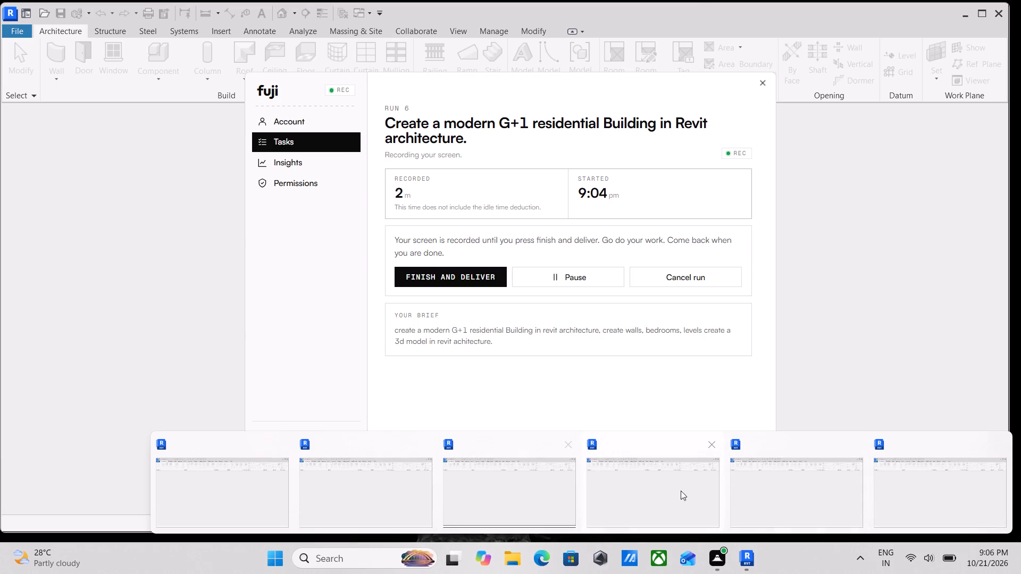
{"action": "left_click", "coordinate": [998, 441]}
{"action": "left_click", "coordinate": [998, 440]}
{"action": "left_click", "coordinate": [562, 449]}
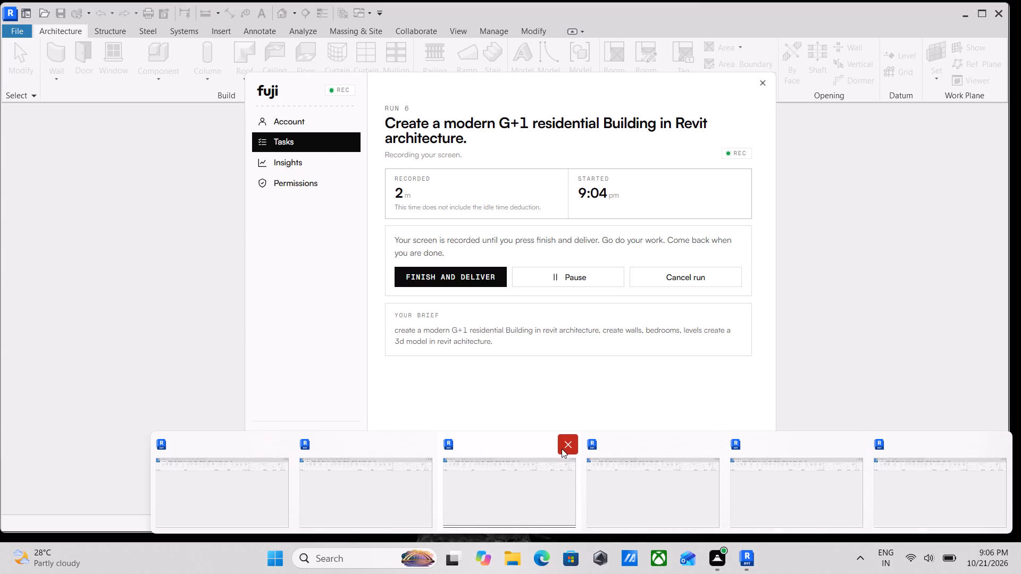
{"action": "left_click", "coordinate": [716, 445]}
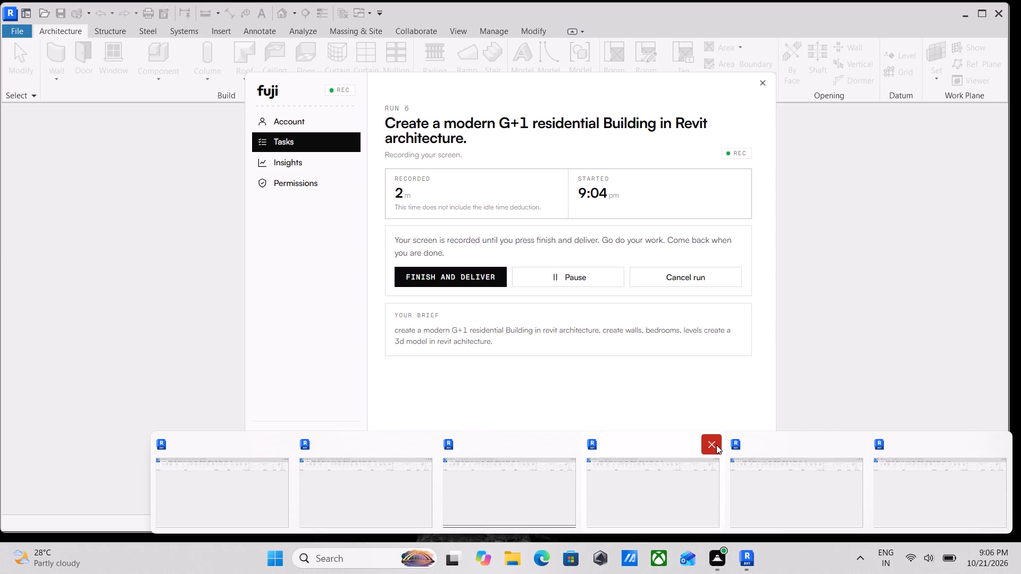
{"action": "left_click", "coordinate": [715, 442]}
{"action": "scroll", "coordinate": [777, 452], "scroll_direction": "down", "scroll_amount": 1}
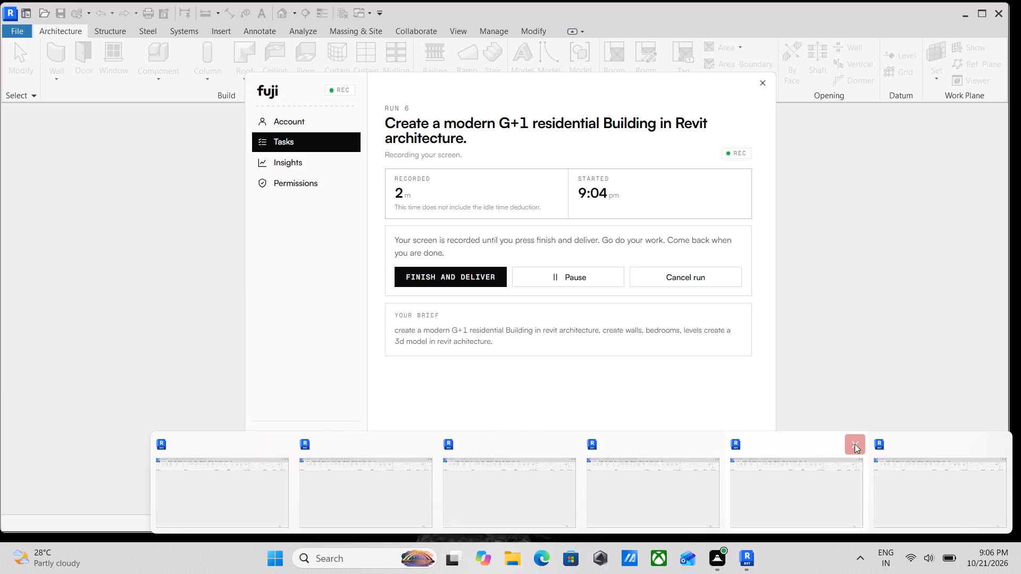
{"action": "left_click", "coordinate": [855, 444]}
{"action": "scroll", "coordinate": [841, 459], "scroll_direction": "down", "scroll_amount": 2}
{"action": "left_click", "coordinate": [999, 448]}
{"action": "scroll", "coordinate": [794, 459], "scroll_direction": "down", "scroll_amount": 2}
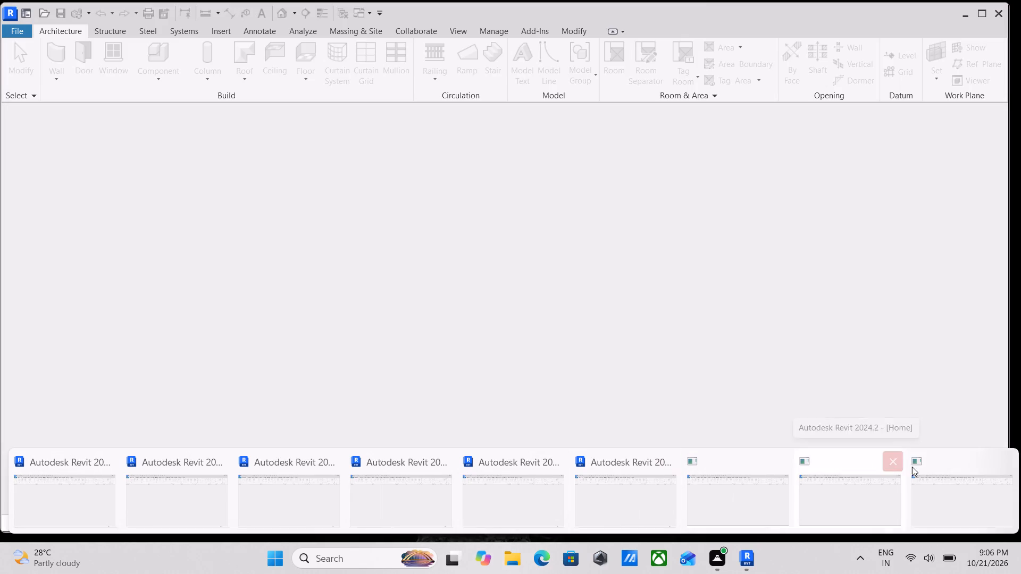
Close the additional Revit 2024 instances that are still loading.
{"action": "left_click", "coordinate": [995, 461]}
{"action": "left_click", "coordinate": [995, 461]}
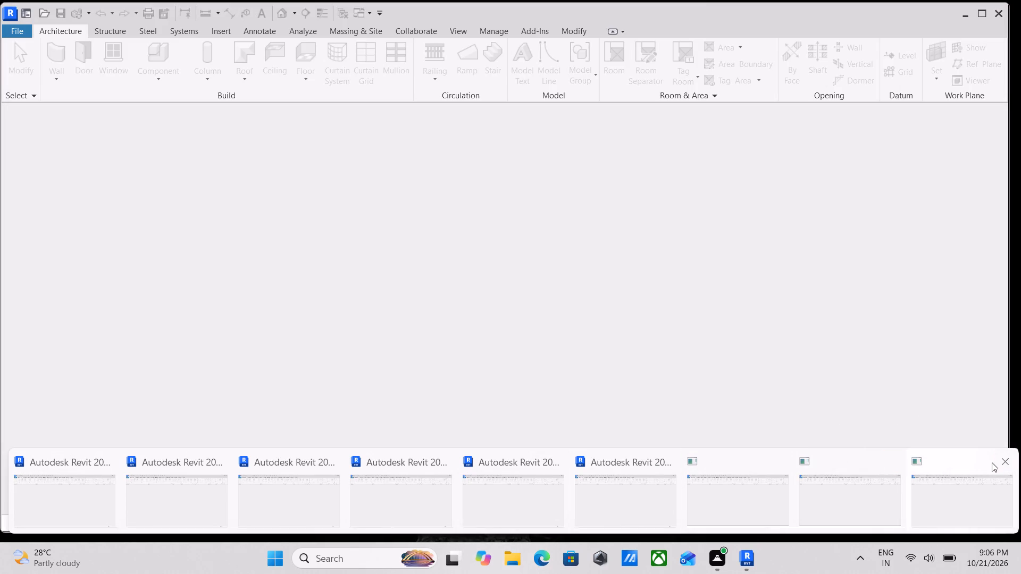
{"action": "scroll", "coordinate": [992, 462], "scroll_direction": "up", "scroll_amount": 1}
{"action": "scroll", "coordinate": [976, 472], "scroll_direction": "down", "scroll_amount": 1}
{"action": "left_click", "coordinate": [1009, 461]}
{"action": "scroll", "coordinate": [638, 473], "scroll_direction": "down", "scroll_amount": 4}
{"action": "scroll", "coordinate": [581, 484], "scroll_direction": "down", "scroll_amount": 2}
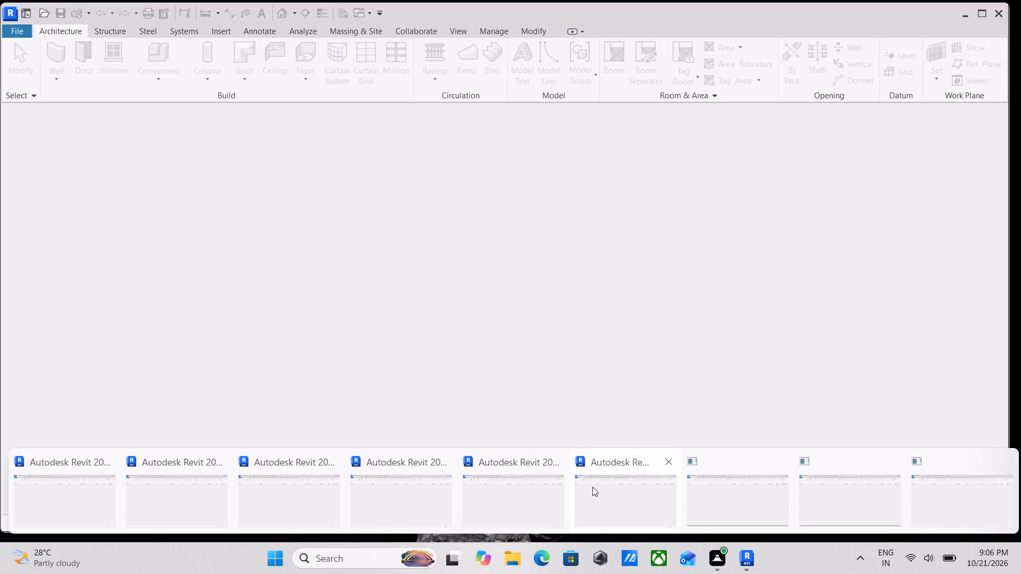
{"action": "scroll", "coordinate": [351, 463], "scroll_direction": "down", "scroll_amount": 3}
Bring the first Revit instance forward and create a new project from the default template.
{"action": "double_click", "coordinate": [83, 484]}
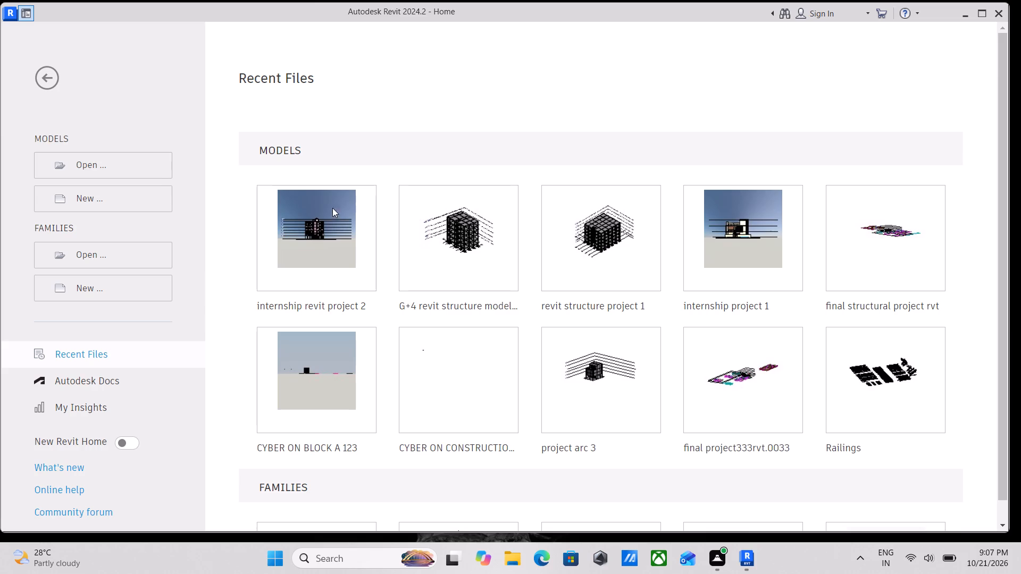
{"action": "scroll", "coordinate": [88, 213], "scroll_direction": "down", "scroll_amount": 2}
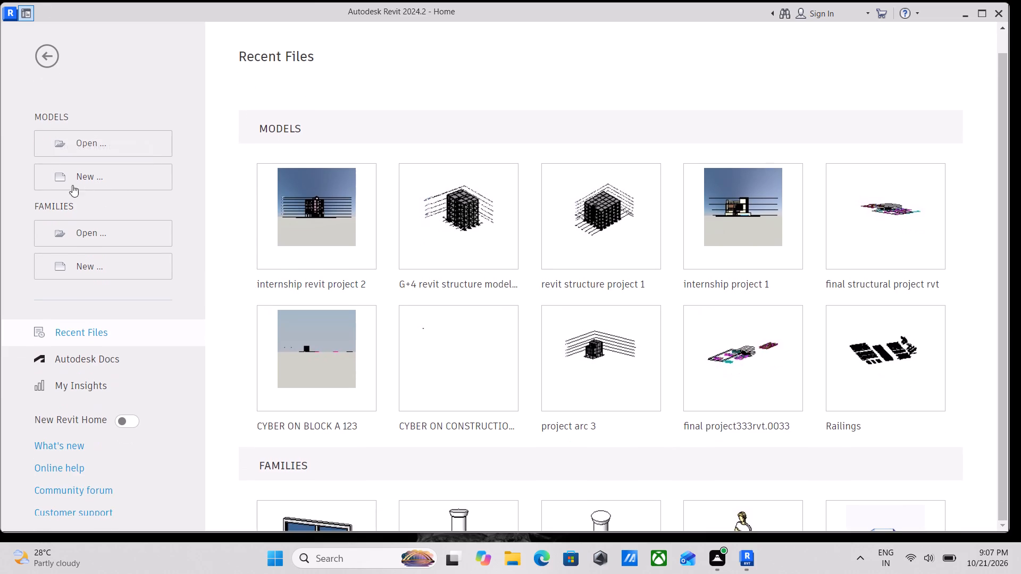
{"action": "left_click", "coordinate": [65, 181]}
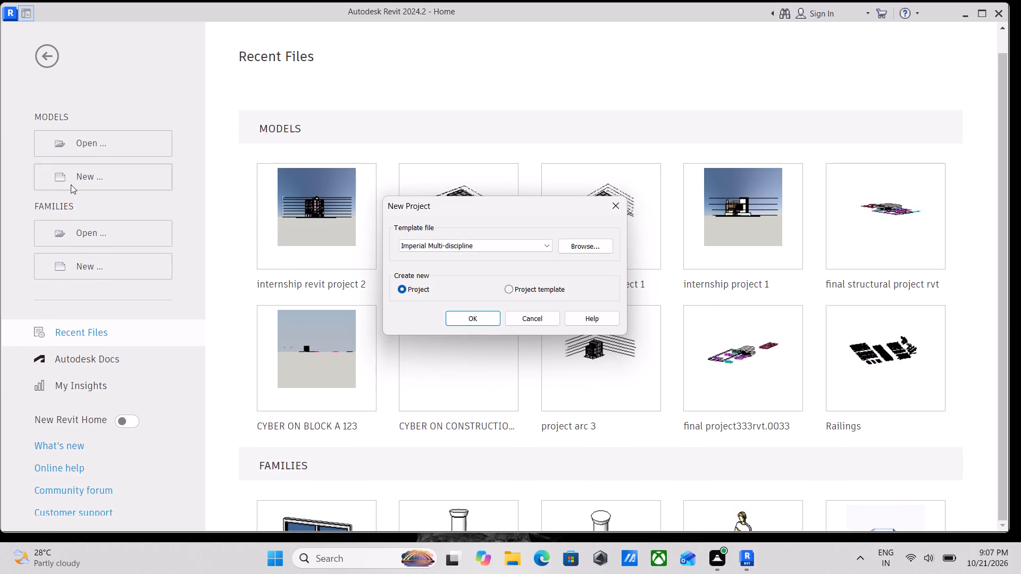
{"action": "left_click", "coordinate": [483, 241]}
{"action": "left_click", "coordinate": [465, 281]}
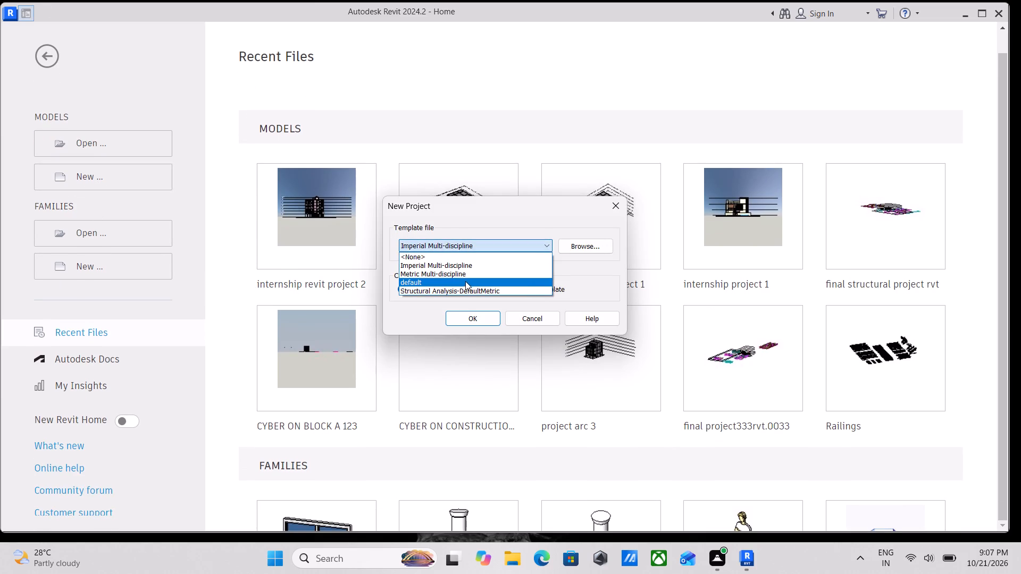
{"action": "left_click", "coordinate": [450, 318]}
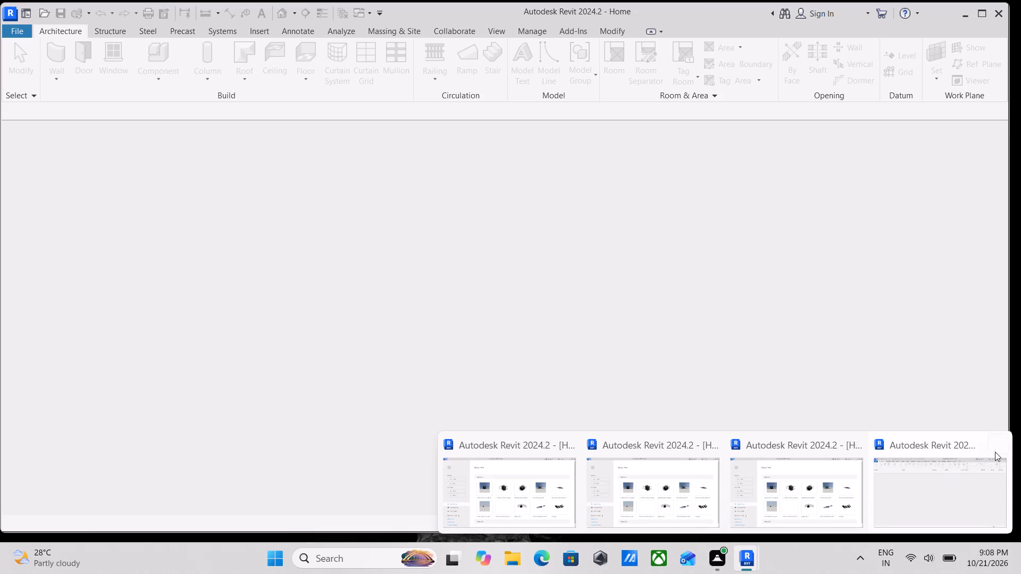
Close the blank Revit window and two of the duplicate instances, keeping a single Revit 2024 Home window open.
{"action": "left_click", "coordinate": [998, 451]}
{"action": "left_click", "coordinate": [998, 451]}
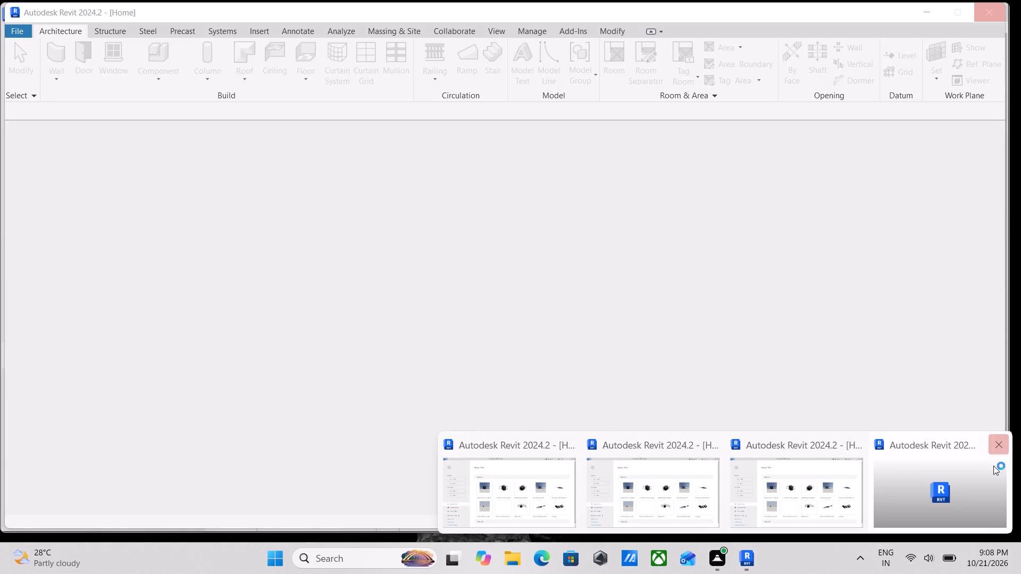
{"action": "left_click", "coordinate": [998, 443]}
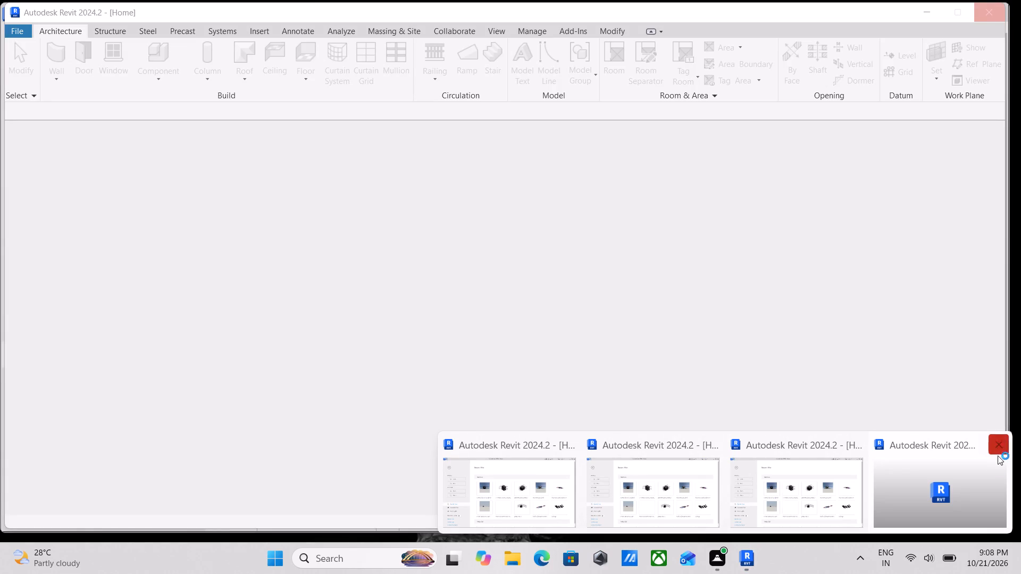
{"action": "left_click", "coordinate": [997, 437]}
{"action": "left_click", "coordinate": [482, 484]}
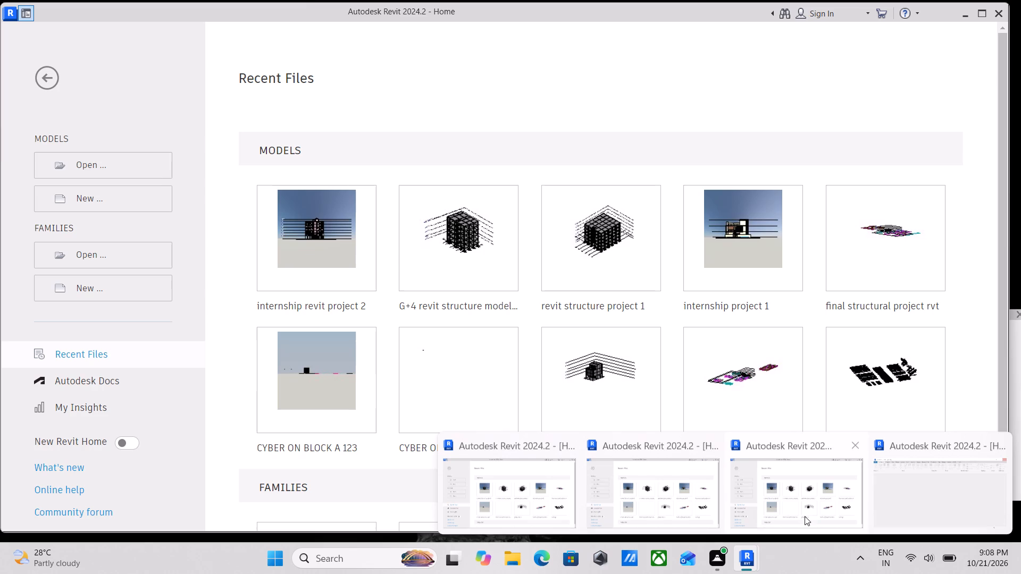
{"action": "left_click", "coordinate": [1001, 446]}
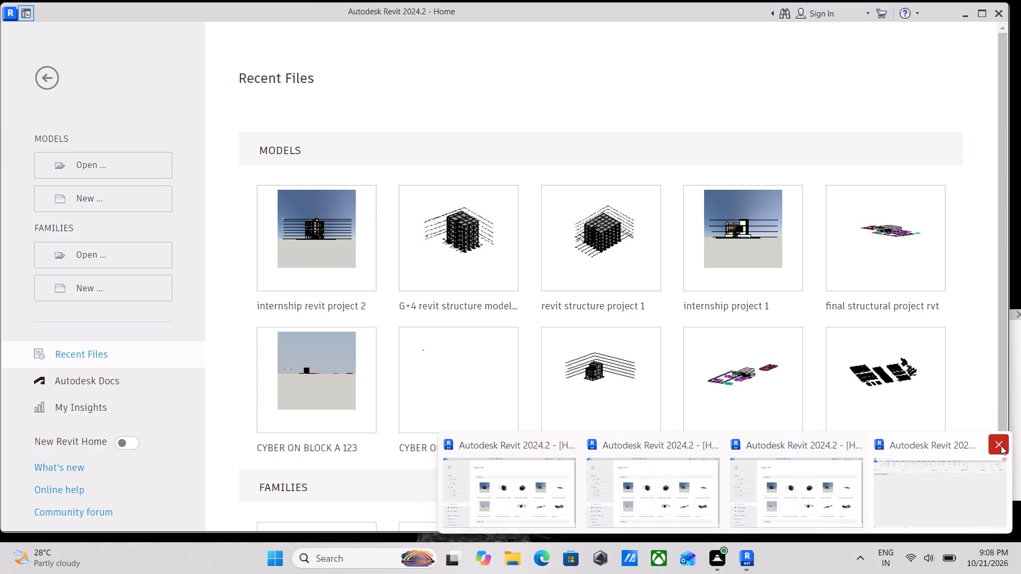
{"action": "left_click", "coordinate": [1001, 445]}
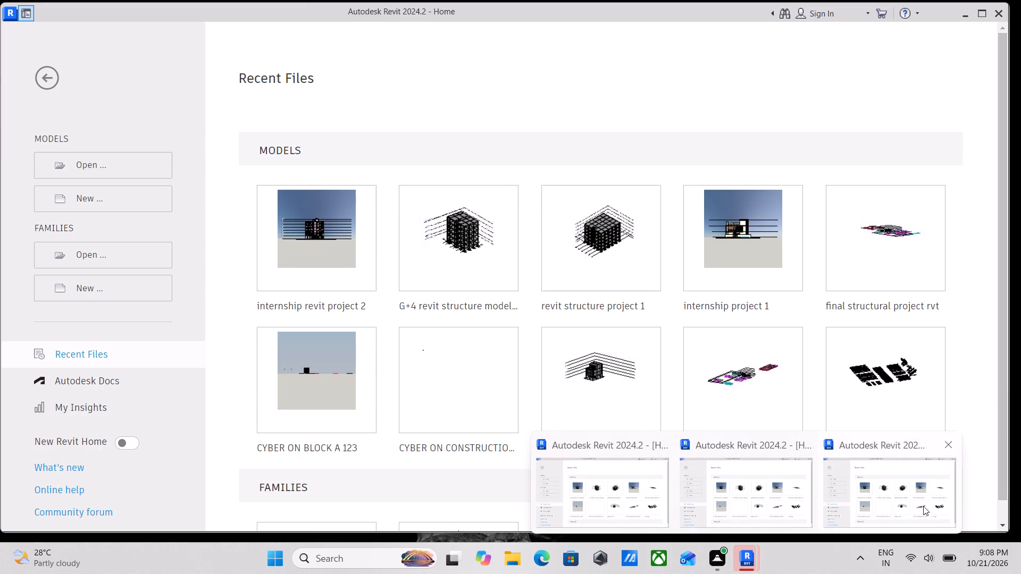
{"action": "left_click", "coordinate": [944, 448]}
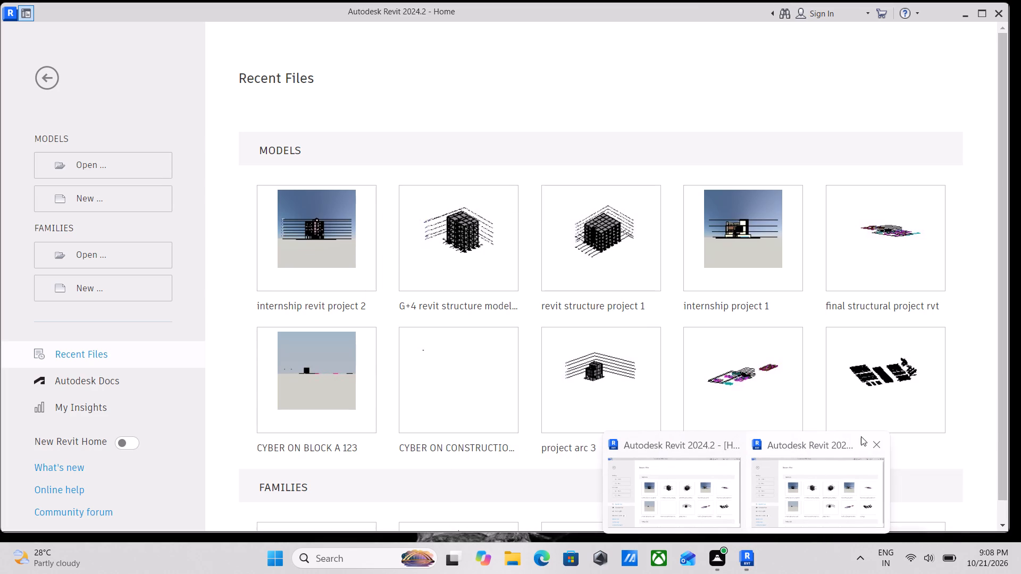
{"action": "left_click", "coordinate": [875, 443]}
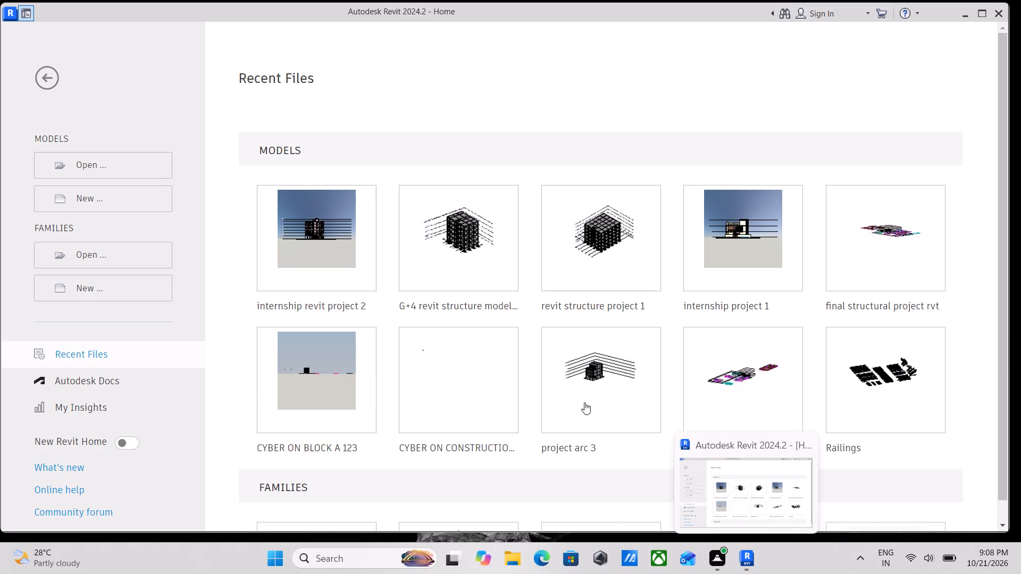
Create a new project from the default template in the remaining Revit instance.
{"action": "left_click", "coordinate": [73, 194]}
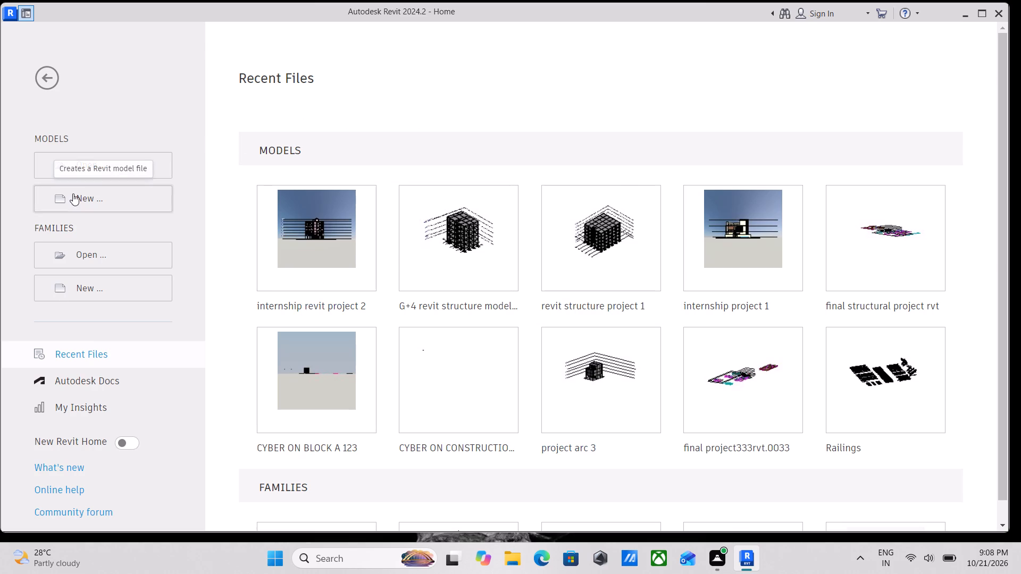
{"action": "left_click", "coordinate": [494, 241]}
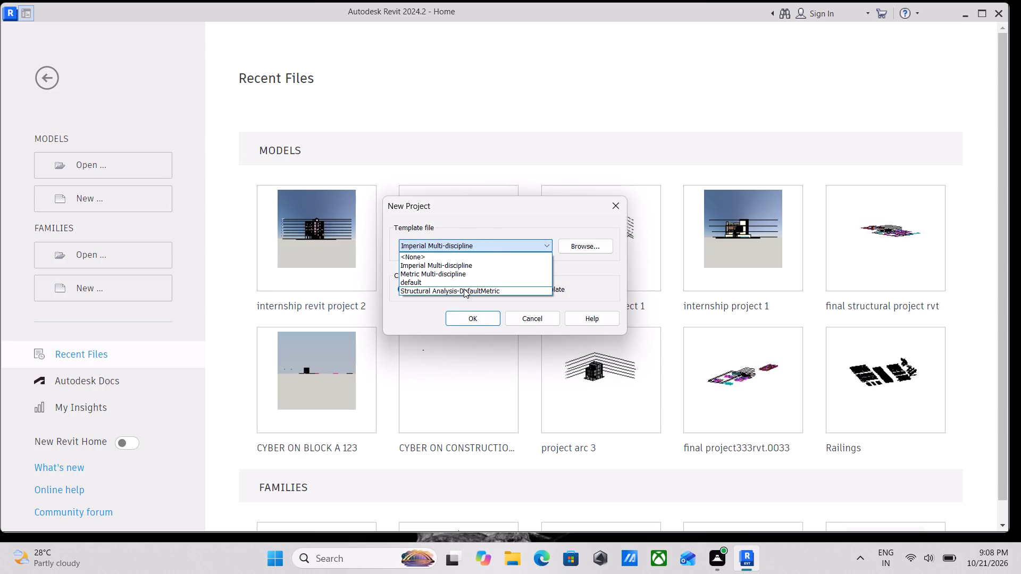
{"action": "left_click", "coordinate": [463, 286]}
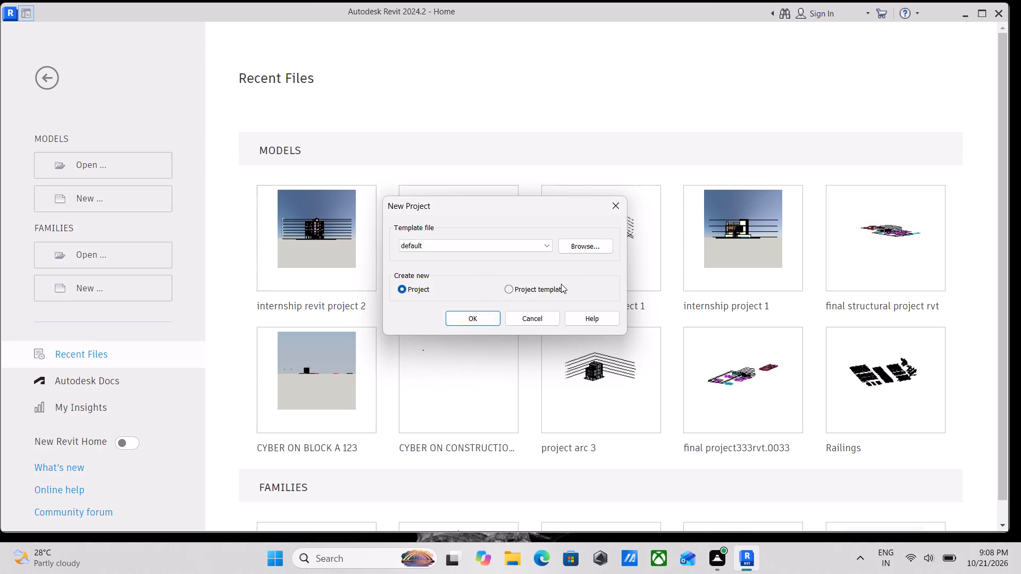
{"action": "left_click", "coordinate": [471, 320]}
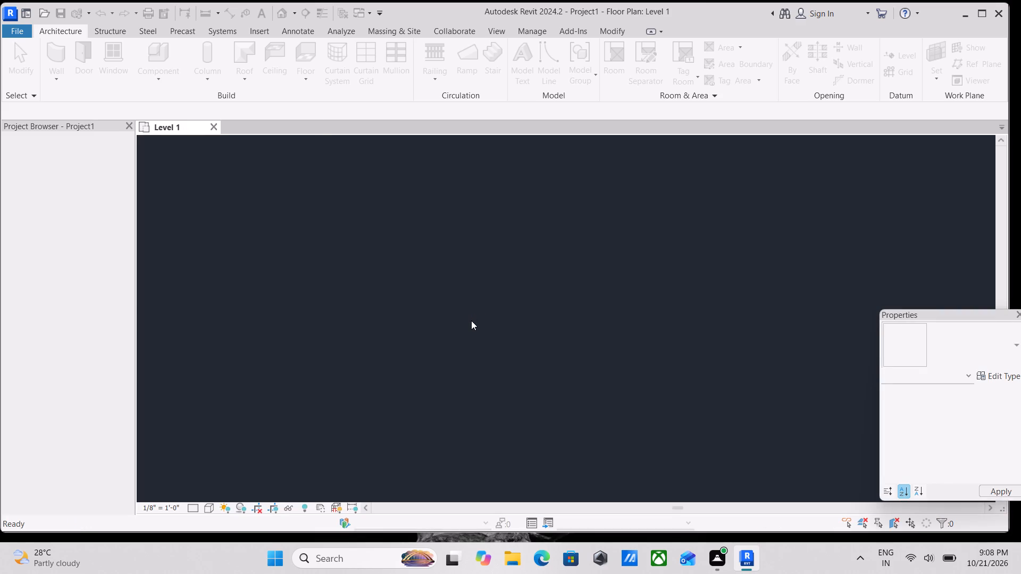
{"action": "scroll", "coordinate": [527, 292], "scroll_direction": "down", "scroll_amount": 3}
{"action": "middle_click_drag", "start_coordinate": [527, 292], "coordinate": [433, 317]}
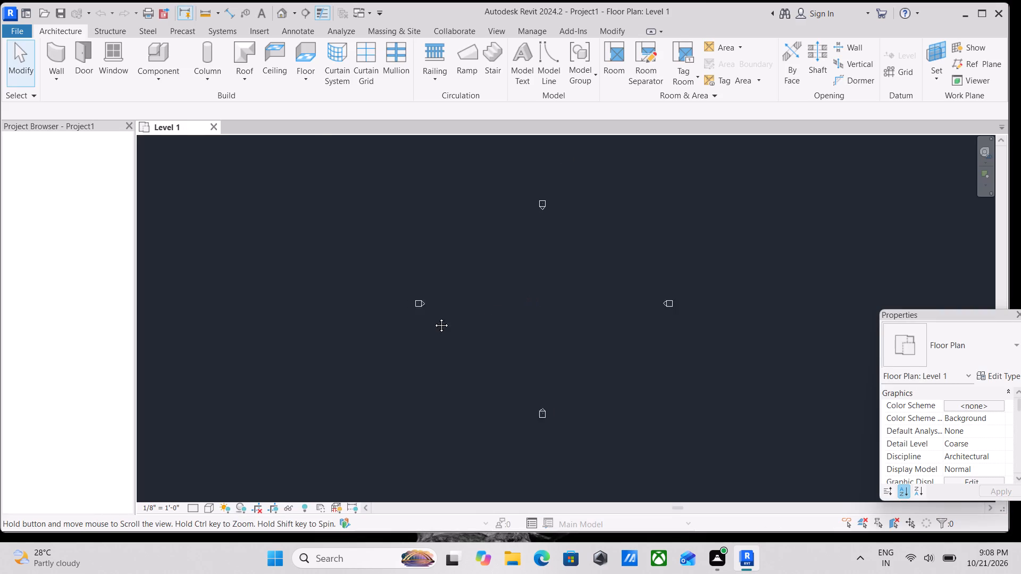
Open the North building elevation view.
{"action": "middle_click_drag", "start_coordinate": [433, 317], "coordinate": [431, 317]}
{"action": "scroll", "coordinate": [431, 318], "scroll_direction": "up", "scroll_amount": 4}
{"action": "middle_click_drag", "start_coordinate": [416, 323], "coordinate": [517, 321]}
{"action": "scroll", "coordinate": [505, 318], "scroll_direction": "down", "scroll_amount": 2}
{"action": "middle_click_drag", "start_coordinate": [505, 318], "coordinate": [554, 333]}
{"action": "scroll", "coordinate": [554, 333], "scroll_direction": "up", "scroll_amount": 1}
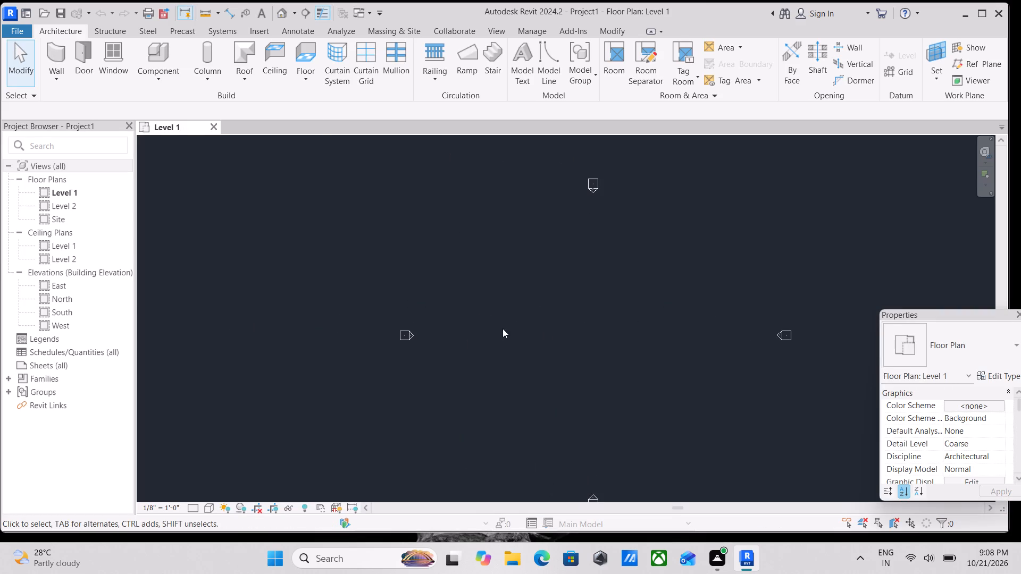
{"action": "scroll", "coordinate": [74, 210], "scroll_direction": "up", "scroll_amount": 2}
{"action": "double_click", "coordinate": [60, 299]}
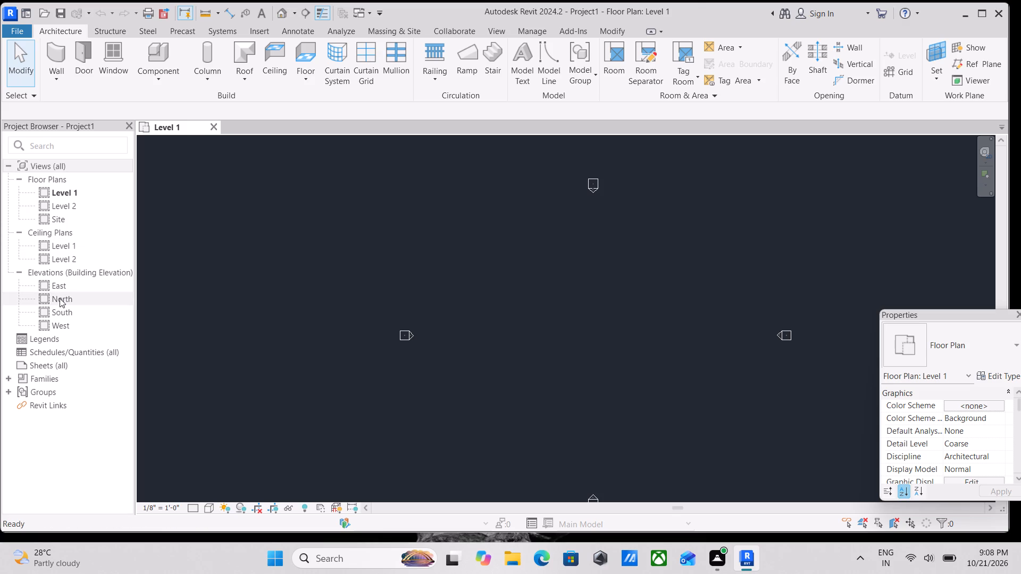
Examine the existing level lines and level heads in the North elevation.
{"action": "scroll", "coordinate": [420, 347], "scroll_direction": "down", "scroll_amount": 1}
{"action": "scroll", "coordinate": [568, 295], "scroll_direction": "down", "scroll_amount": 1}
{"action": "middle_click_drag", "start_coordinate": [564, 294], "coordinate": [447, 299]}
{"action": "scroll", "coordinate": [629, 340], "scroll_direction": "up", "scroll_amount": 4}
{"action": "middle_click_drag", "start_coordinate": [769, 296], "coordinate": [735, 302]}
{"action": "key", "text": "Escape"}
{"action": "scroll", "coordinate": [780, 291], "scroll_direction": "up", "scroll_amount": 3}
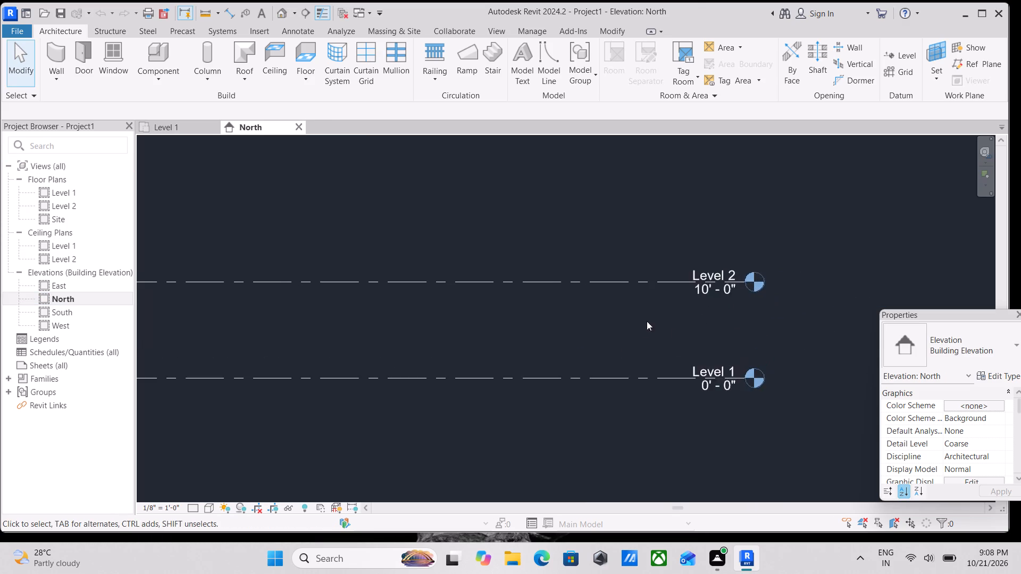
{"action": "scroll", "coordinate": [609, 324], "scroll_direction": "down", "scroll_amount": 1}
{"action": "middle_click_drag", "start_coordinate": [615, 324], "coordinate": [734, 294]}
{"action": "middle_click_drag", "start_coordinate": [636, 291], "coordinate": [748, 342]}
{"action": "scroll", "coordinate": [749, 342], "scroll_direction": "up", "scroll_amount": 1}
{"action": "scroll", "coordinate": [606, 254], "scroll_direction": "down", "scroll_amount": 1}
{"action": "middle_click_drag", "start_coordinate": [607, 257], "coordinate": [626, 298]}
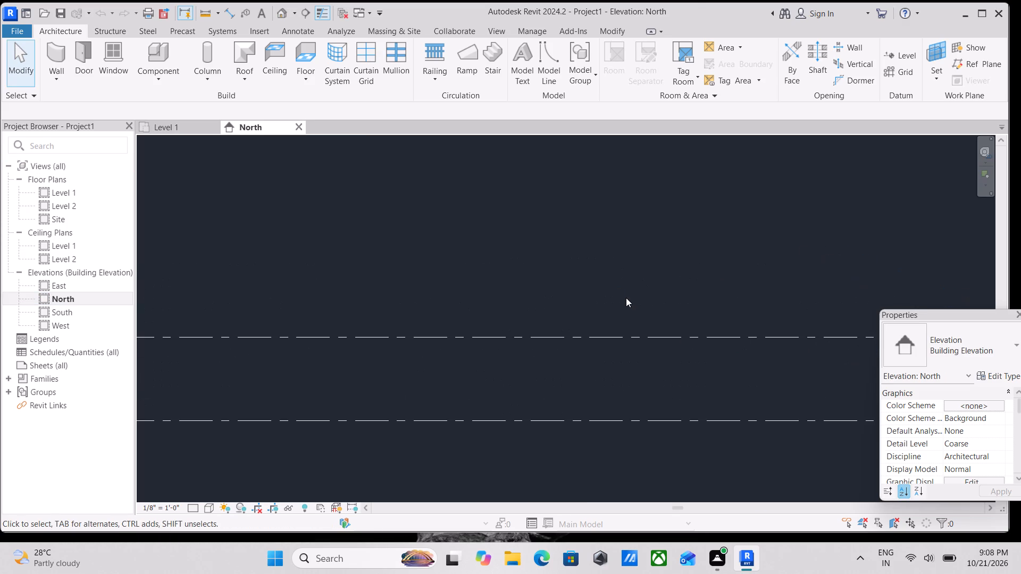
Add a new level by picking the Level 2 line with a 10' offset, placing it above Level 2.
{"action": "type", "text": "ll"}
{"action": "scroll", "coordinate": [616, 266], "scroll_direction": "down", "scroll_amount": 3}
{"action": "middle_click_drag", "start_coordinate": [614, 267], "coordinate": [534, 309]}
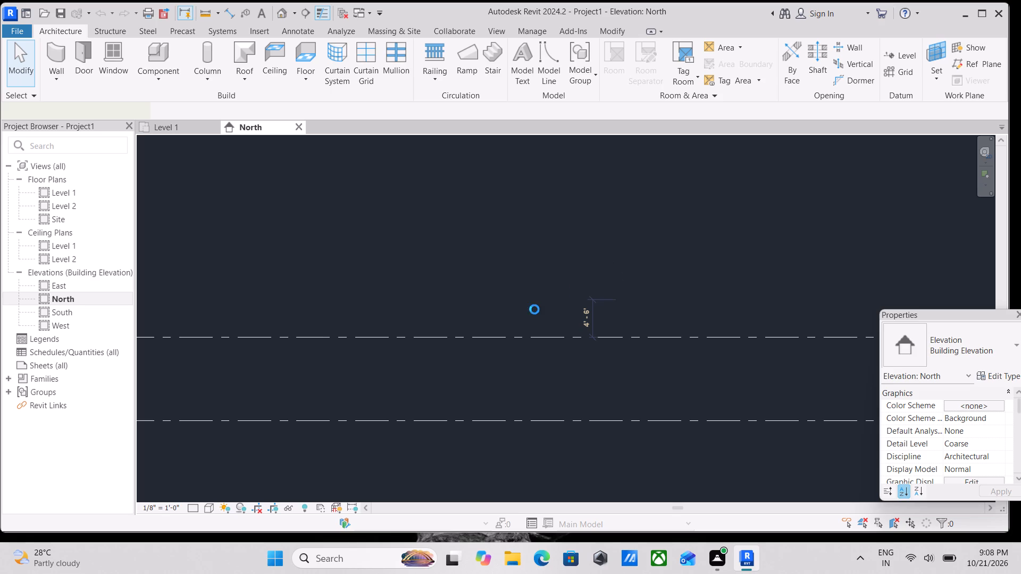
{"action": "left_click", "coordinate": [584, 50]}
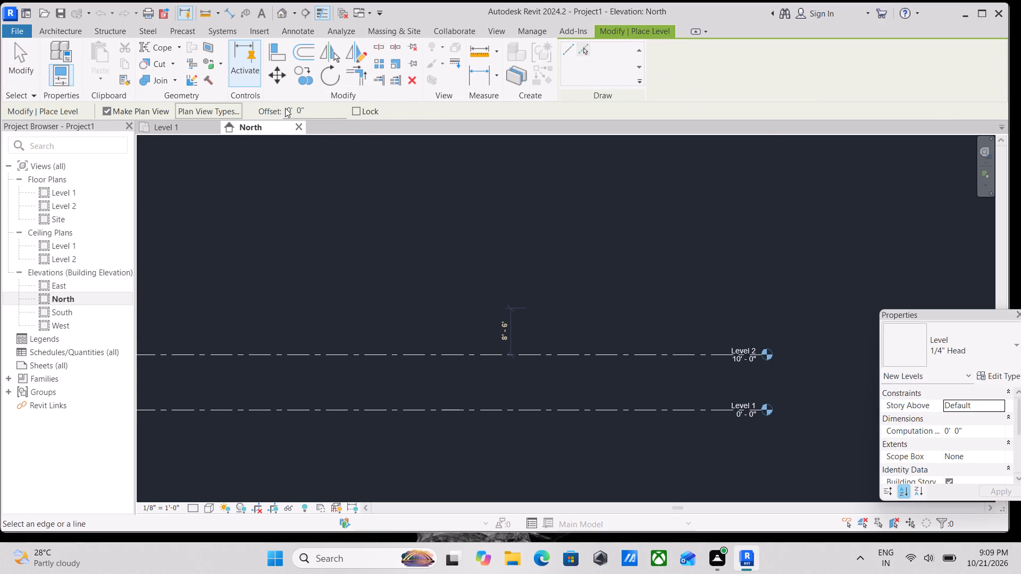
{"action": "left_click", "coordinate": [590, 48]}
{"action": "left_click_drag", "start_coordinate": [310, 110], "coordinate": [273, 111]}
{"action": "type", "text": "10'"}
{"action": "key", "text": "Return"}
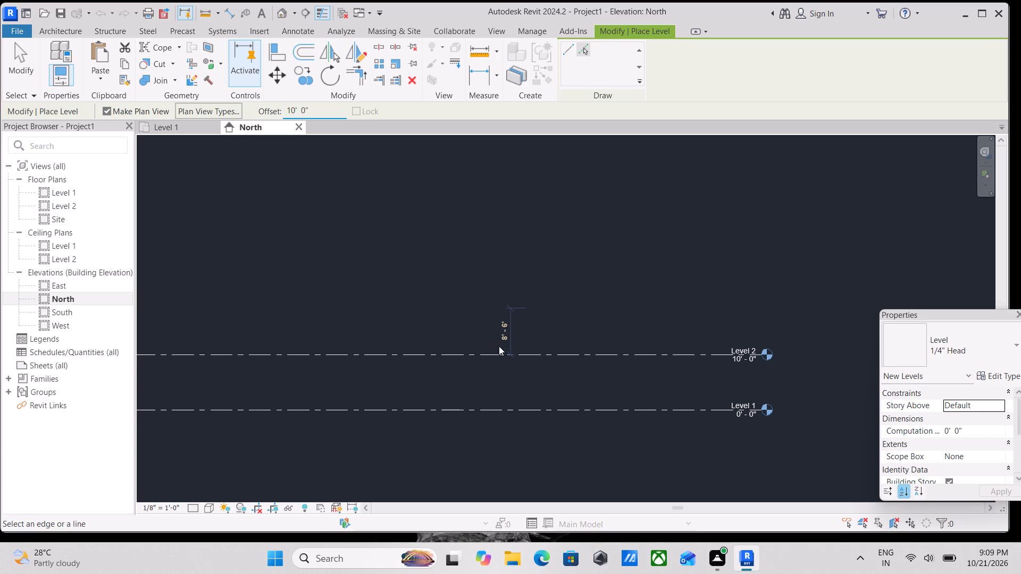
{"action": "left_click", "coordinate": [495, 354]}
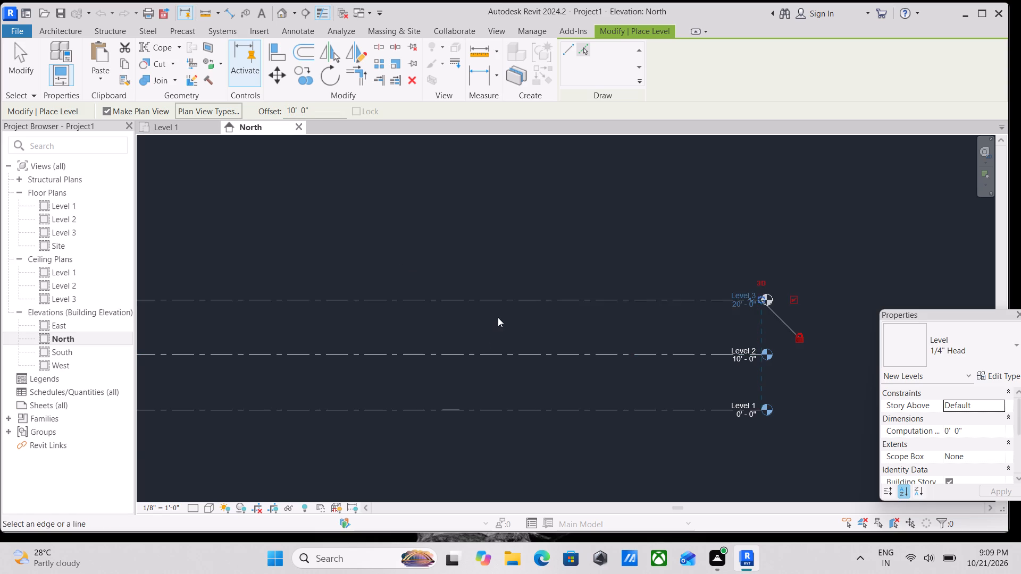
{"action": "middle_click_drag", "start_coordinate": [498, 318], "coordinate": [519, 393]}
{"action": "key", "text": "Escape"}
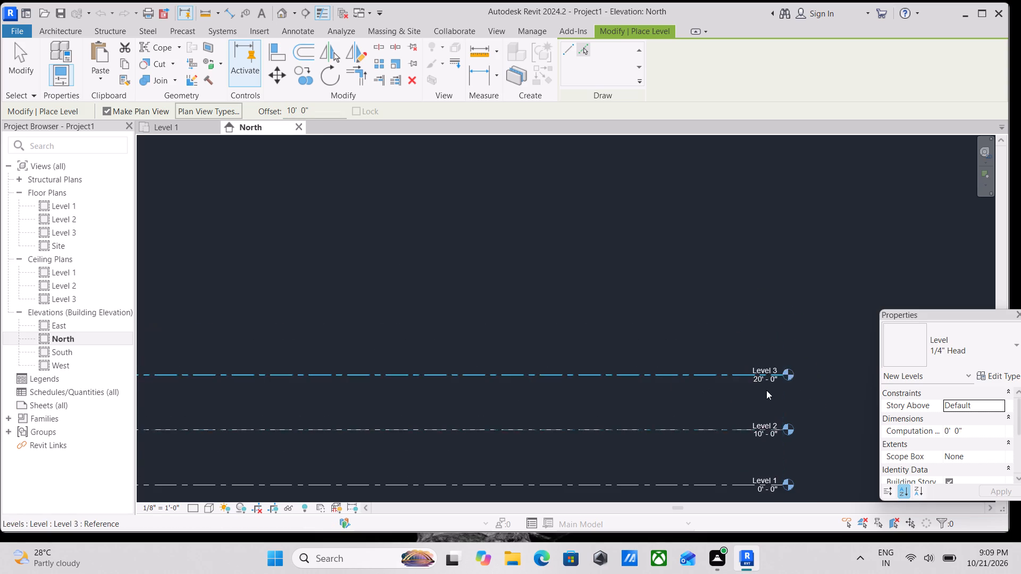
{"action": "scroll", "coordinate": [767, 390], "scroll_direction": "up", "scroll_amount": 3}
{"action": "key", "text": "Escape"}
{"action": "scroll", "coordinate": [774, 356], "scroll_direction": "up", "scroll_amount": 6}
{"action": "key", "text": "Escape"}
Review the three level lines, their heads and their extents in the North elevation.
{"action": "scroll", "coordinate": [774, 375], "scroll_direction": "down", "scroll_amount": 5}
{"action": "middle_click_drag", "start_coordinate": [767, 370], "coordinate": [704, 256]}
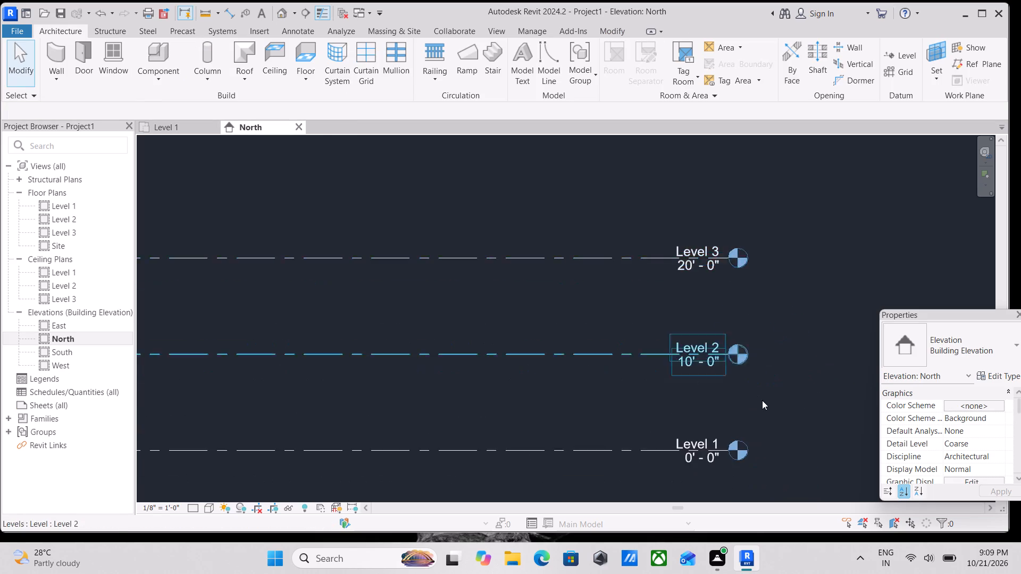
{"action": "scroll", "coordinate": [763, 401], "scroll_direction": "down", "scroll_amount": 4}
{"action": "middle_click_drag", "start_coordinate": [763, 398], "coordinate": [746, 303]}
{"action": "middle_click_drag", "start_coordinate": [523, 397], "coordinate": [793, 382]}
{"action": "middle_click_drag", "start_coordinate": [529, 308], "coordinate": [605, 366]}
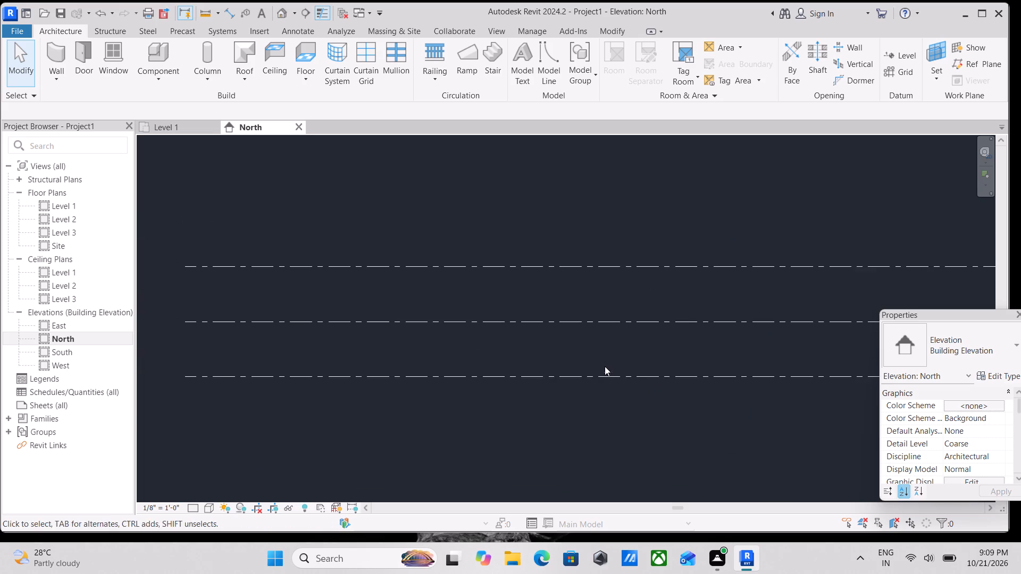
{"action": "scroll", "coordinate": [592, 374], "scroll_direction": "up", "scroll_amount": 2}
{"action": "middle_click_drag", "start_coordinate": [657, 366], "coordinate": [539, 376]}
{"action": "middle_click_drag", "start_coordinate": [555, 378], "coordinate": [538, 400]}
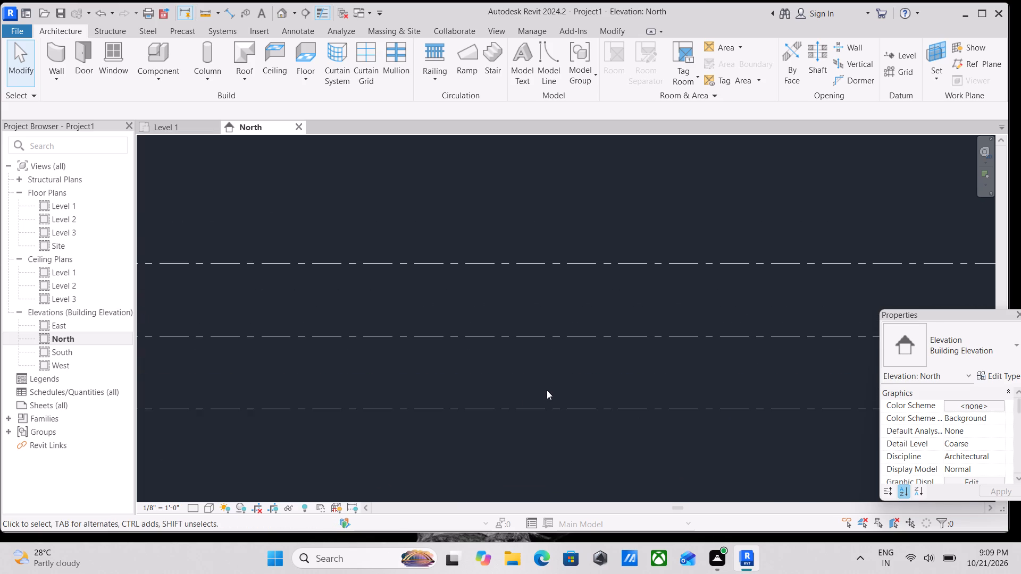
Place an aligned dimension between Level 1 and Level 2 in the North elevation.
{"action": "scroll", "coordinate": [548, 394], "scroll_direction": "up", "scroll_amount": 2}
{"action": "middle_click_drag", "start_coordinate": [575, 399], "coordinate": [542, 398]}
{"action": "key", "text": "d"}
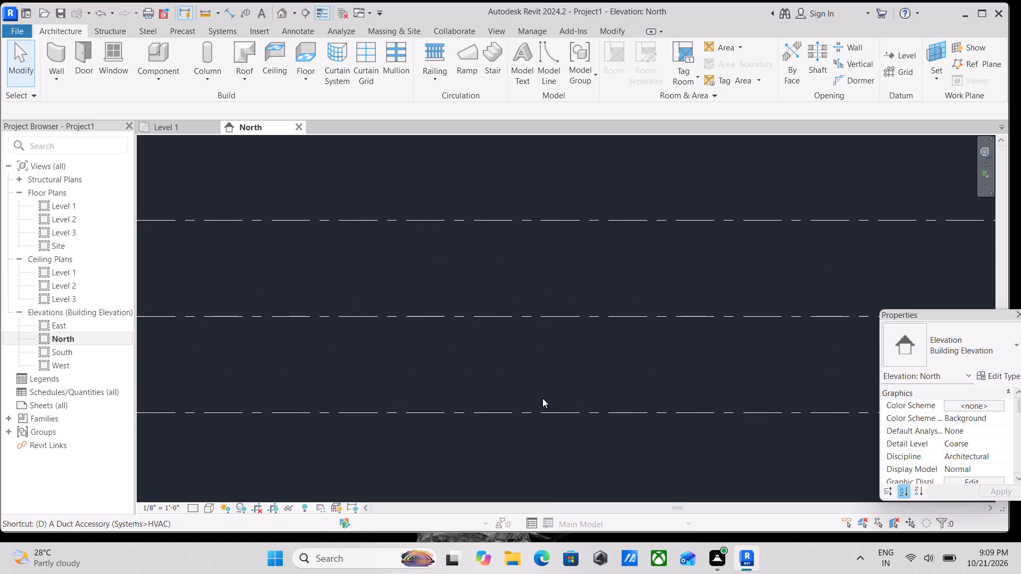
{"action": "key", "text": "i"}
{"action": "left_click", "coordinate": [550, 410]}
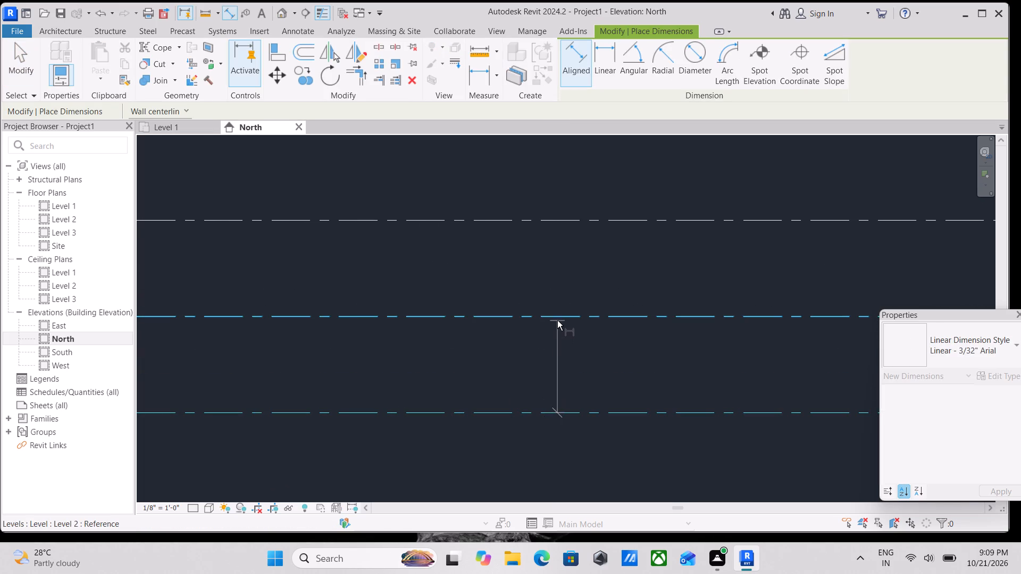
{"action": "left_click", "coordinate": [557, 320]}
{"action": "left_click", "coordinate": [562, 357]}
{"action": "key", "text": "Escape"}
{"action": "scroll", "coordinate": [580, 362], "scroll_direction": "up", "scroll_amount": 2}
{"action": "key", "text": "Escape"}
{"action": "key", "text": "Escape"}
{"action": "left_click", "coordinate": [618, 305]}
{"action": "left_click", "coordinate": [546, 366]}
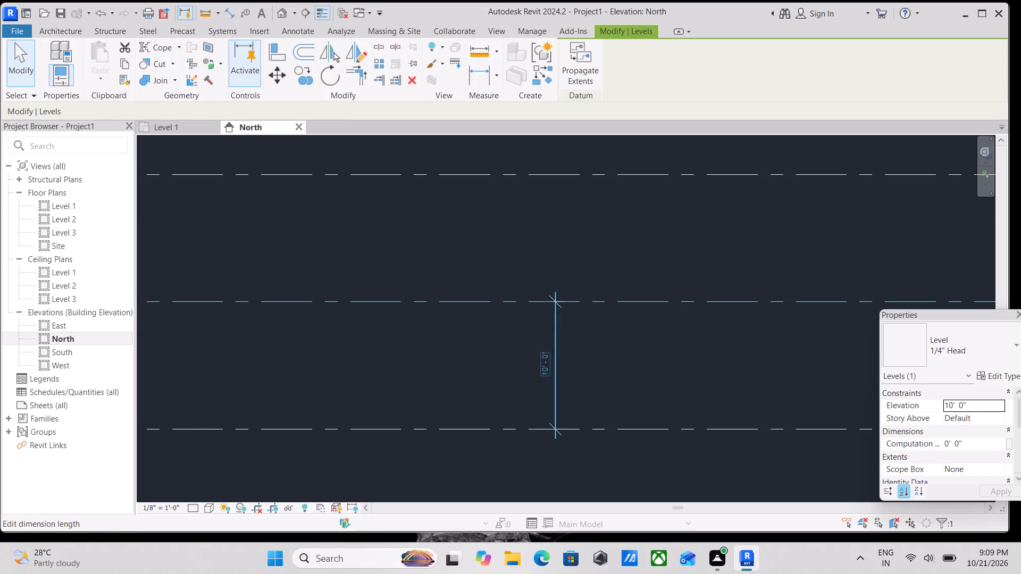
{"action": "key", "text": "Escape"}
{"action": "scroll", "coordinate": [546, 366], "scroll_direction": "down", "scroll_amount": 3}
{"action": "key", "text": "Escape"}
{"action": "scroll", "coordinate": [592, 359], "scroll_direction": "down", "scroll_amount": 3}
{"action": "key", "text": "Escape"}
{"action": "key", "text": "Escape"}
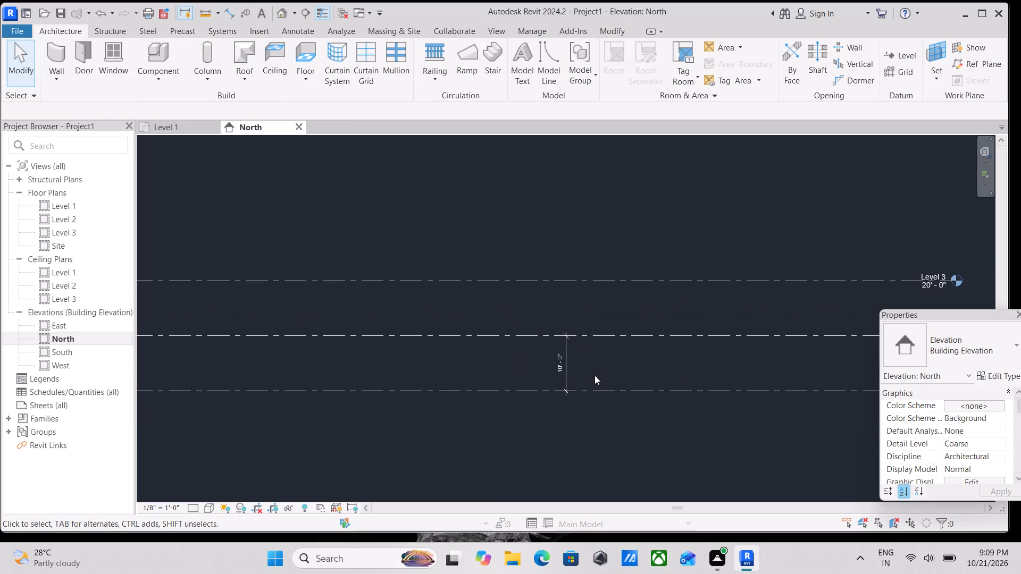
Add a new level by picking the Level 1 line with a 1' offset, placing it above Level 1.
{"action": "scroll", "coordinate": [597, 381], "scroll_direction": "up", "scroll_amount": 1}
{"action": "type", "text": "ll"}
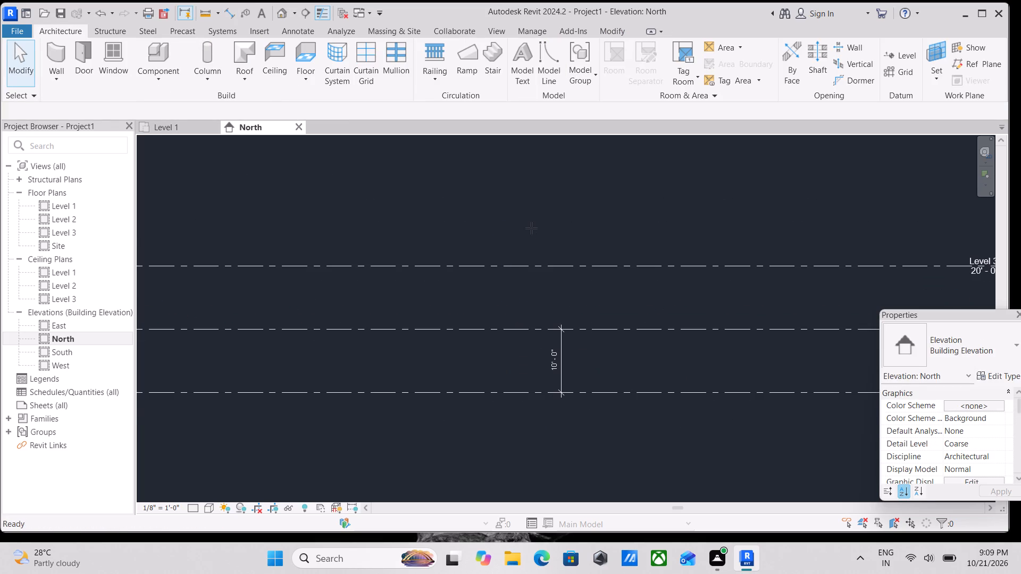
{"action": "left_click", "coordinate": [580, 49]}
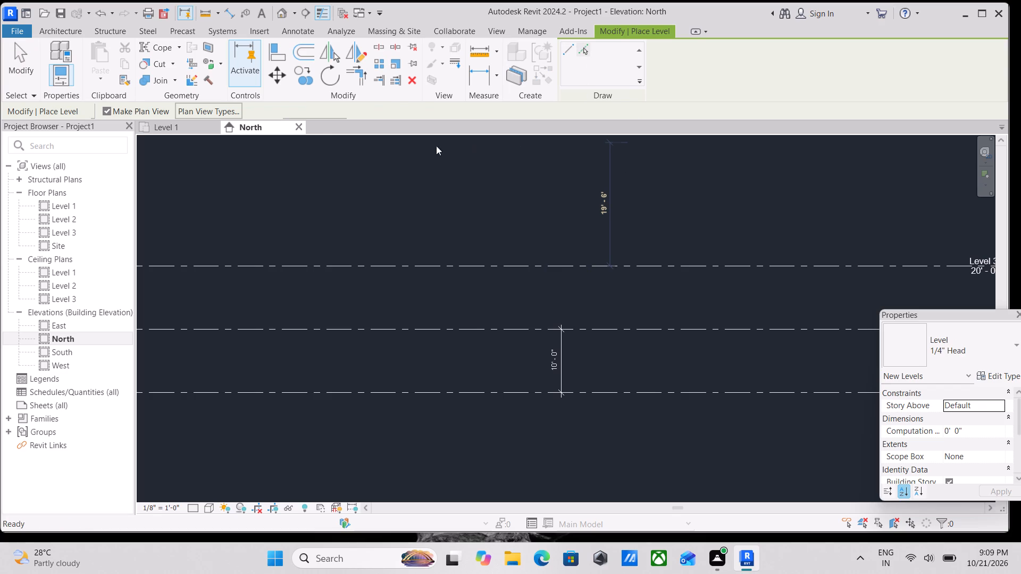
{"action": "left_click_drag", "start_coordinate": [315, 111], "coordinate": [265, 112]}
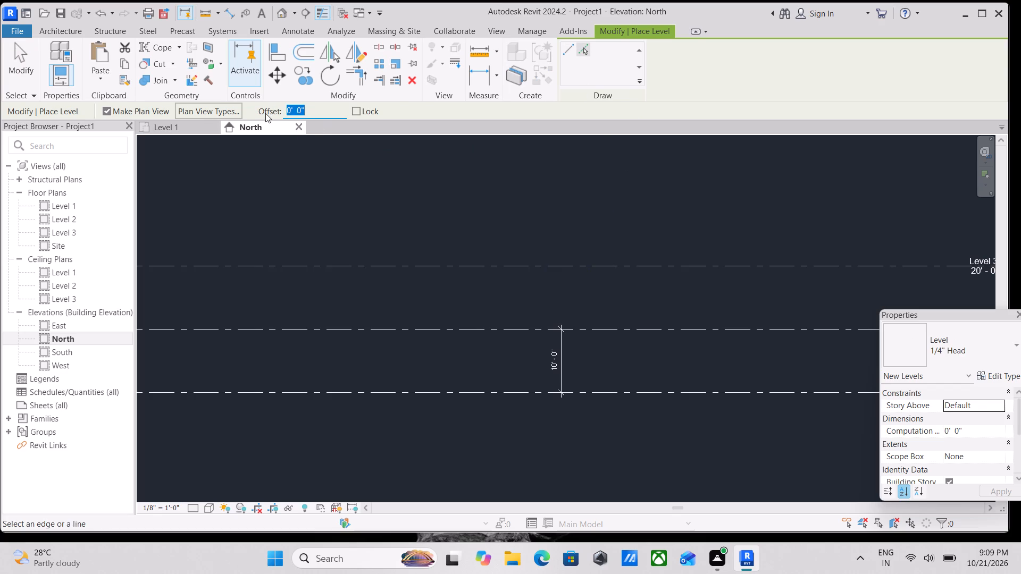
{"action": "key", "text": "2"}
{"action": "key", "text": "BackSpace"}
{"action": "key", "text": "1"}
{"action": "key", "text": "apostrophe"}
{"action": "key", "text": "Return"}
{"action": "scroll", "coordinate": [494, 411], "scroll_direction": "up", "scroll_amount": 2}
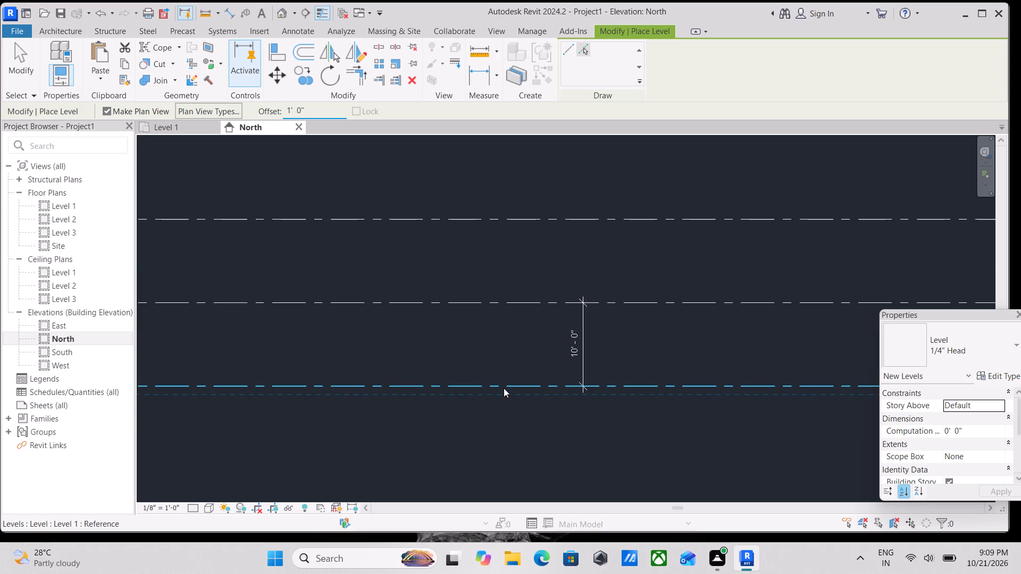
{"action": "scroll", "coordinate": [504, 383], "scroll_direction": "up", "scroll_amount": 3}
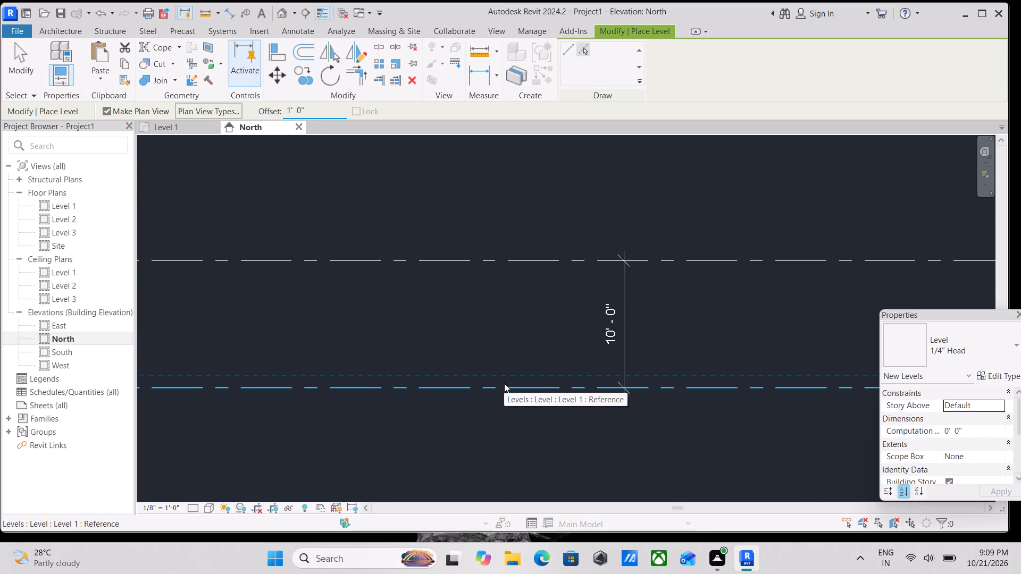
{"action": "left_click", "coordinate": [504, 383]}
{"action": "scroll", "coordinate": [504, 383], "scroll_direction": "down", "scroll_amount": 3}
{"action": "key", "text": "Escape"}
{"action": "middle_click_drag", "start_coordinate": [490, 386], "coordinate": [462, 390]}
{"action": "key", "text": "Escape"}
{"action": "scroll", "coordinate": [517, 367], "scroll_direction": "up", "scroll_amount": 3}
{"action": "key", "text": "Escape"}
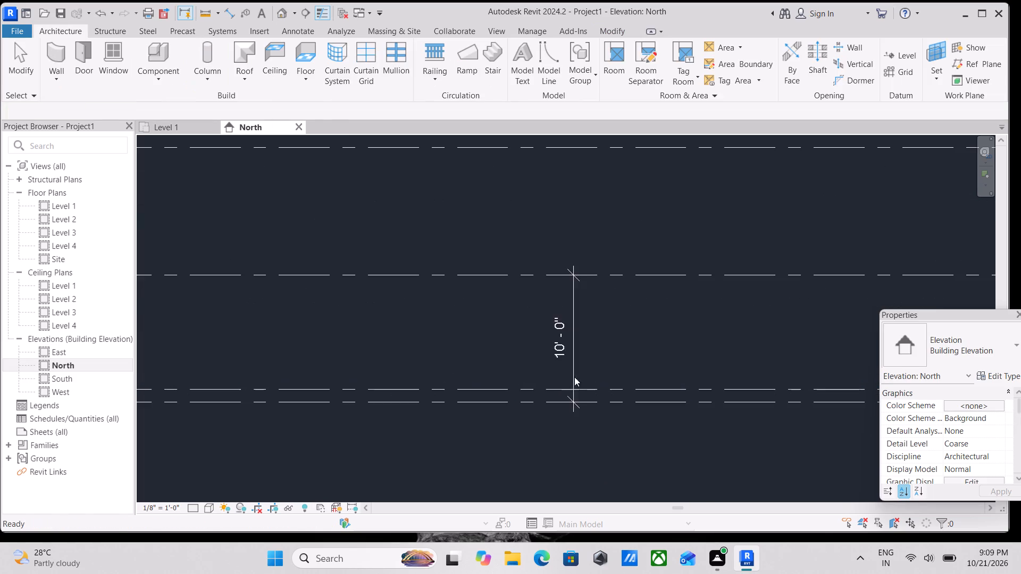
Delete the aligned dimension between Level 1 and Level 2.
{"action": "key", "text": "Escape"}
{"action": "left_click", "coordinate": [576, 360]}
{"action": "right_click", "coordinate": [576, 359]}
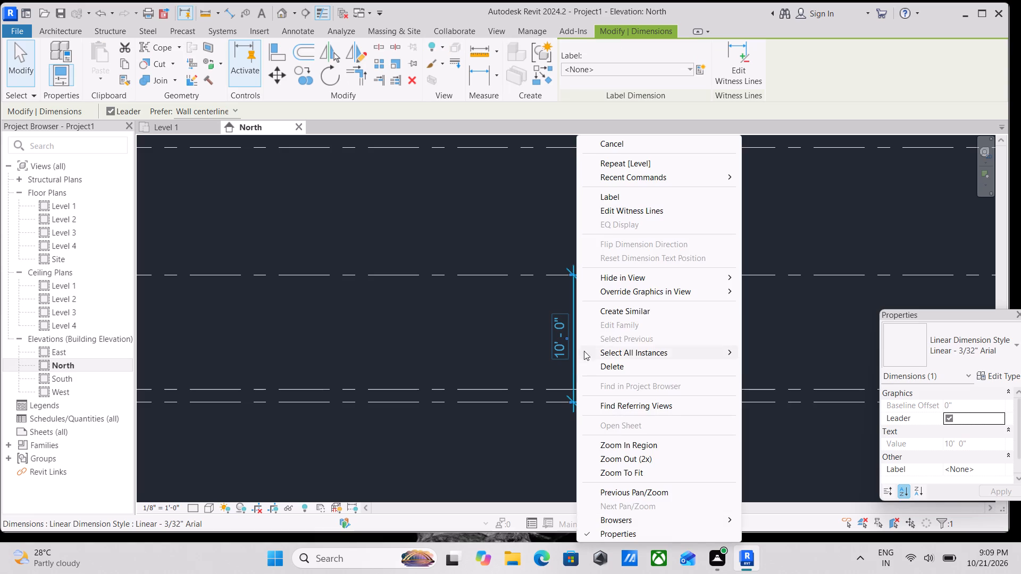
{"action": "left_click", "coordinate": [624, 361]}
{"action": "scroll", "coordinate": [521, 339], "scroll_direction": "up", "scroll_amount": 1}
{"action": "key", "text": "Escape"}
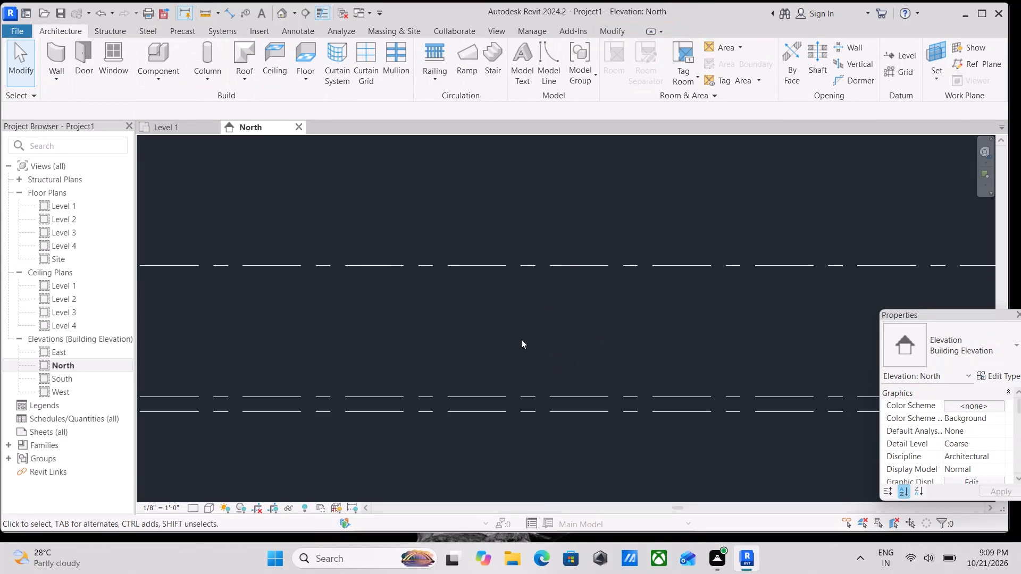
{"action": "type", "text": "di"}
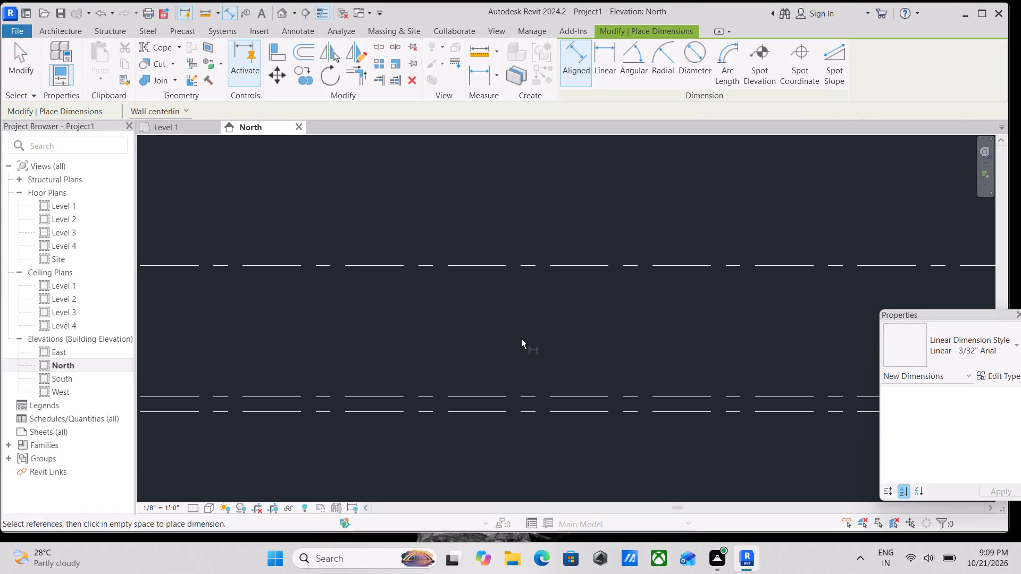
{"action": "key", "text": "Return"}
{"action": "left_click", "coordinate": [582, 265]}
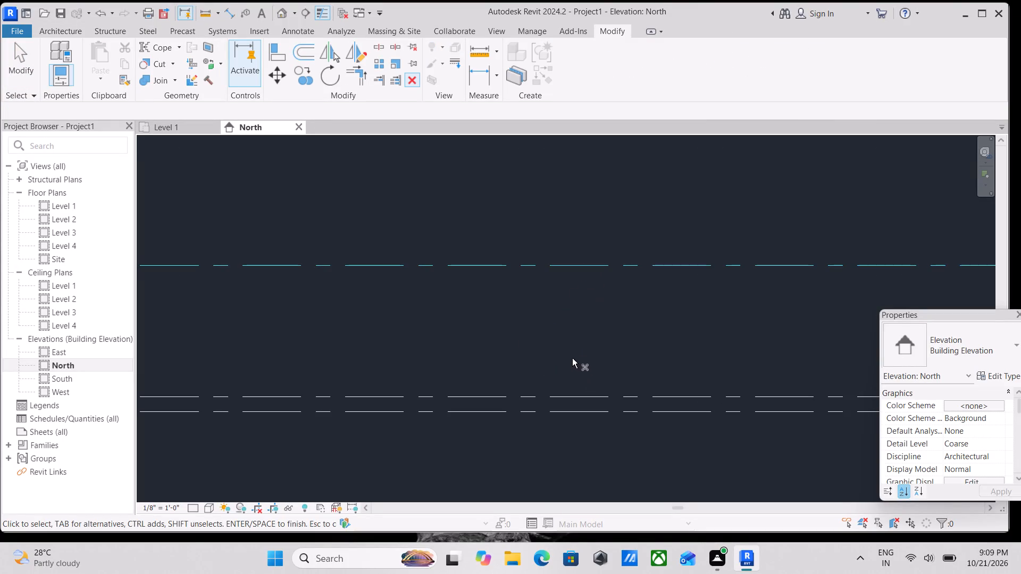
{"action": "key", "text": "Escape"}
Place an aligned dimension between Level 2 and the new level just above Level 1.
{"action": "scroll", "coordinate": [588, 362], "scroll_direction": "up", "scroll_amount": 2}
{"action": "type", "text": "di"}
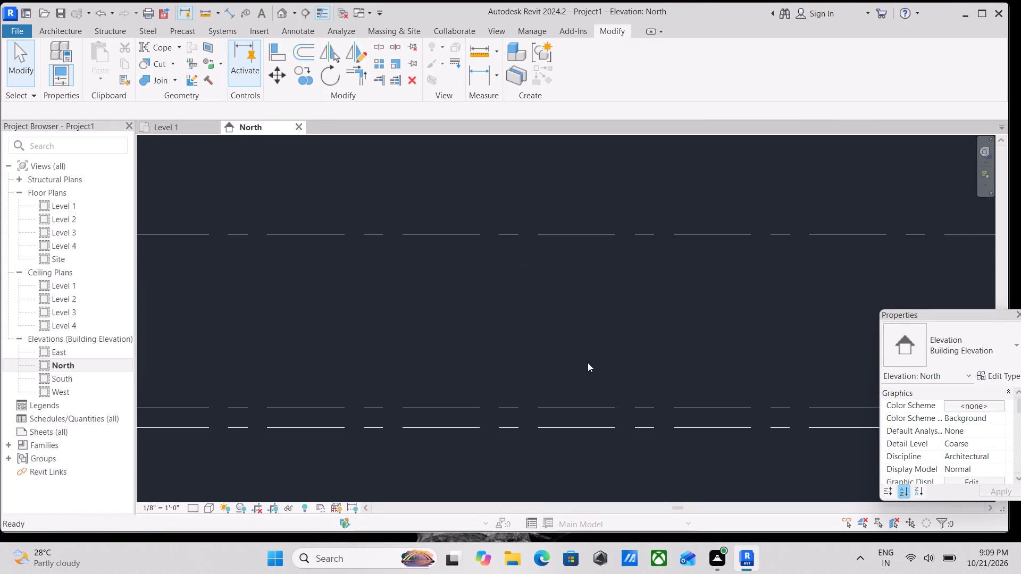
{"action": "left_click", "coordinate": [595, 238]}
{"action": "left_click", "coordinate": [610, 409]}
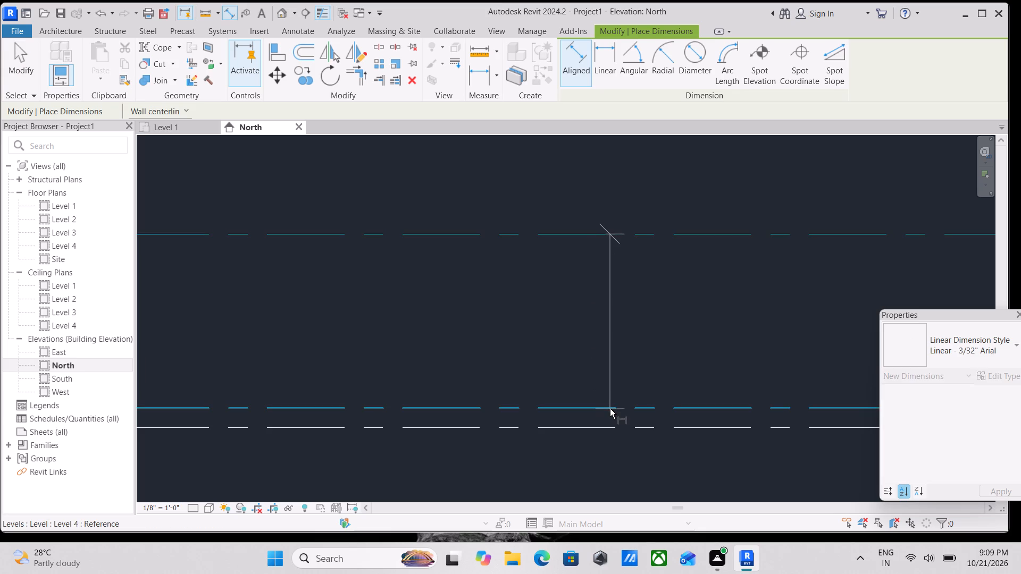
{"action": "left_click", "coordinate": [601, 354]}
{"action": "scroll", "coordinate": [590, 332], "scroll_direction": "up", "scroll_amount": 2}
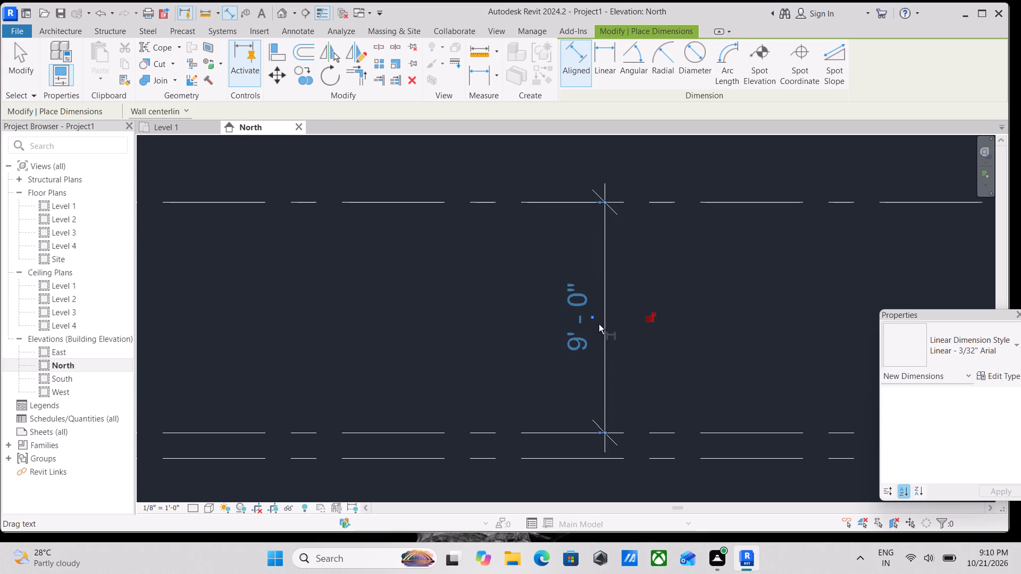
{"action": "key", "text": "Escape"}
{"action": "key", "text": "Escape"}
Move Level 2 by setting its dimensioned distance from the level just above Level 1 to 10'.
{"action": "left_click", "coordinate": [468, 200]}
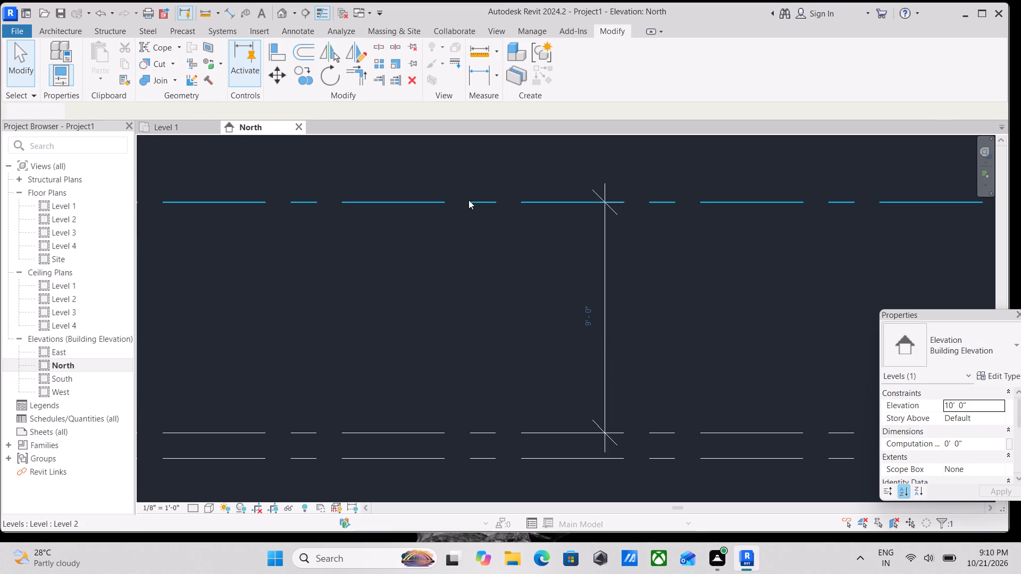
{"action": "left_click", "coordinate": [596, 320]}
{"action": "type", "text": "10'"}
{"action": "key", "text": "Return"}
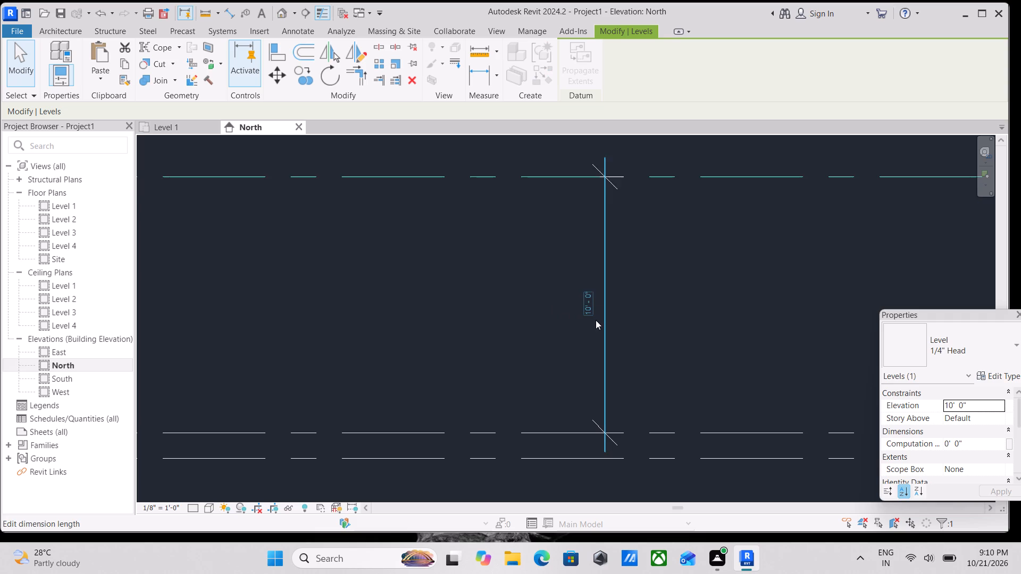
Place an aligned dimension between Level 3 and Level 2 in the North elevation.
{"action": "scroll", "coordinate": [596, 320], "scroll_direction": "down", "scroll_amount": 7}
{"action": "middle_click_drag", "start_coordinate": [675, 317], "coordinate": [672, 363]}
{"action": "key", "text": "Escape"}
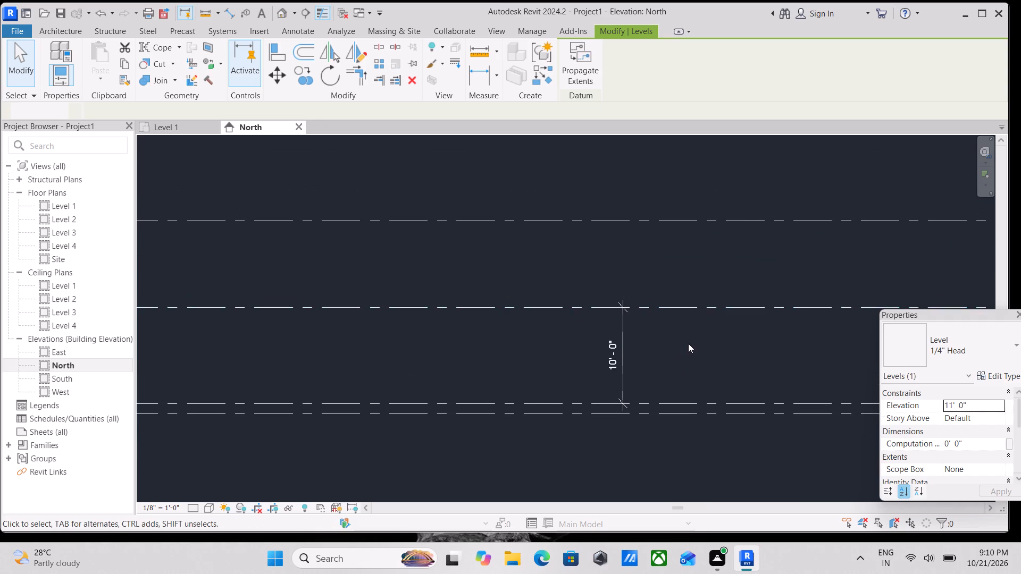
{"action": "scroll", "coordinate": [688, 343], "scroll_direction": "down", "scroll_amount": 2}
{"action": "middle_click_drag", "start_coordinate": [688, 343], "coordinate": [588, 395]}
{"action": "key", "text": "Escape"}
{"action": "scroll", "coordinate": [598, 385], "scroll_direction": "up", "scroll_amount": 3}
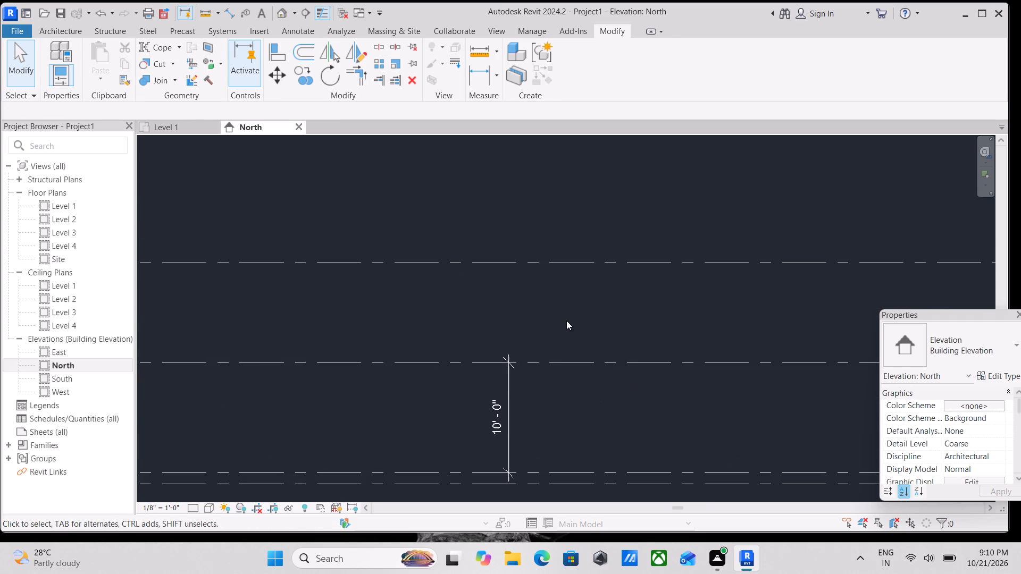
{"action": "scroll", "coordinate": [538, 310], "scroll_direction": "up", "scroll_amount": 2}
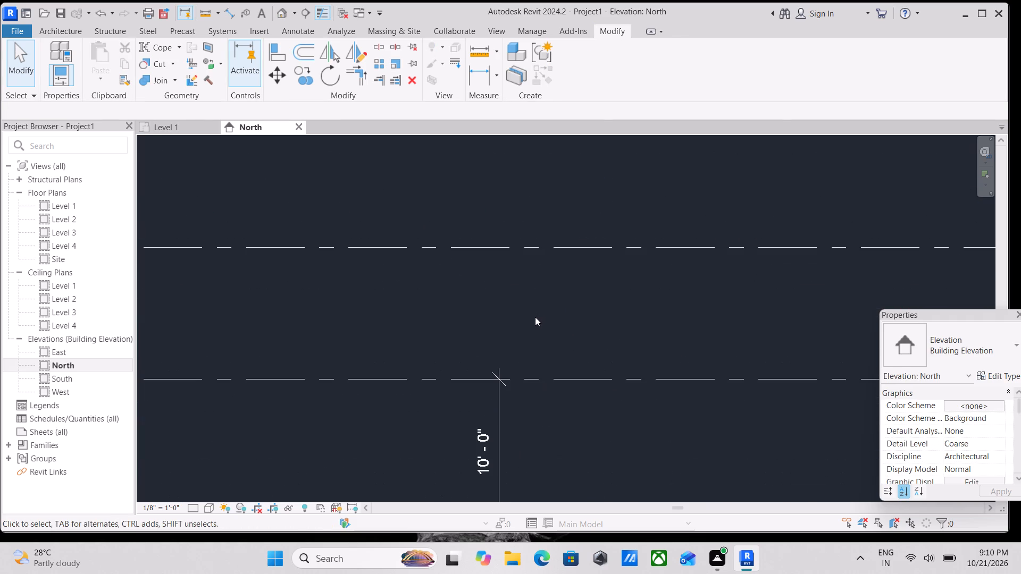
{"action": "type", "text": "di"}
{"action": "left_click", "coordinate": [535, 246]}
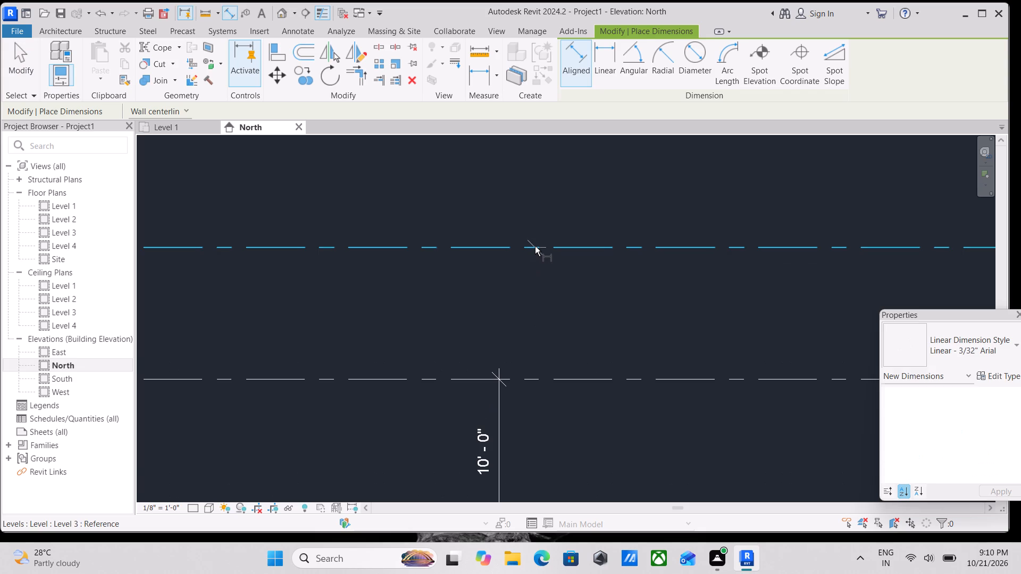
{"action": "left_click", "coordinate": [554, 381]}
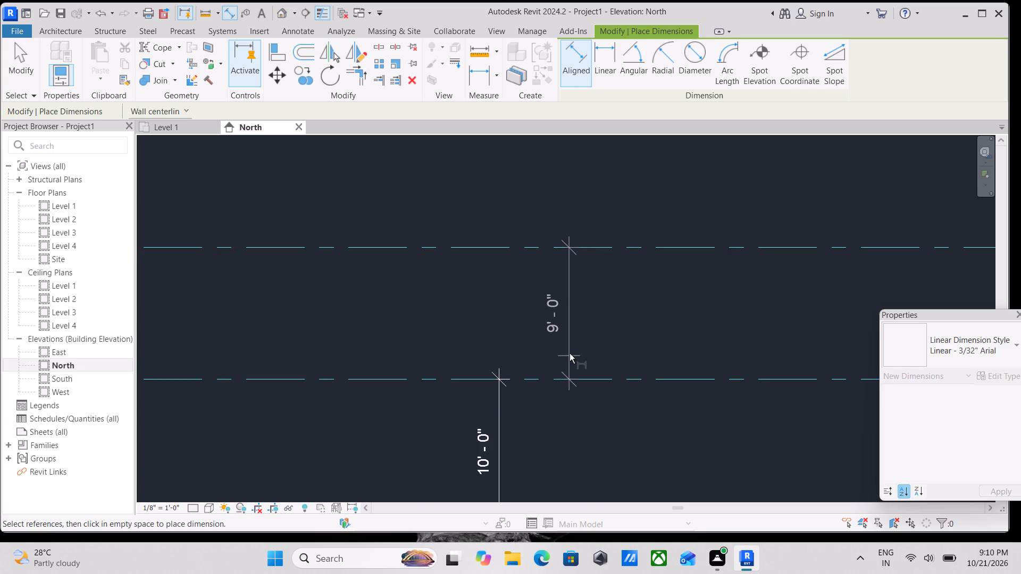
{"action": "left_click", "coordinate": [545, 322]}
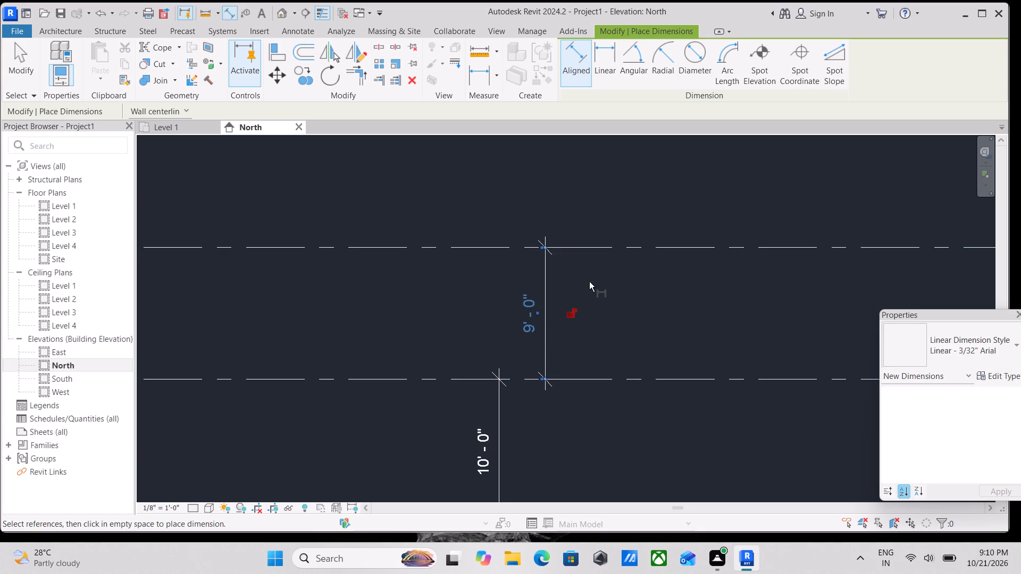
{"action": "scroll", "coordinate": [589, 282], "scroll_direction": "up", "scroll_amount": 1}
{"action": "key", "text": "Escape"}
{"action": "key", "text": "Escape"}
Move Level 3 by setting its dimensioned distance from Level 2 to 10'.
{"action": "left_click", "coordinate": [487, 237]}
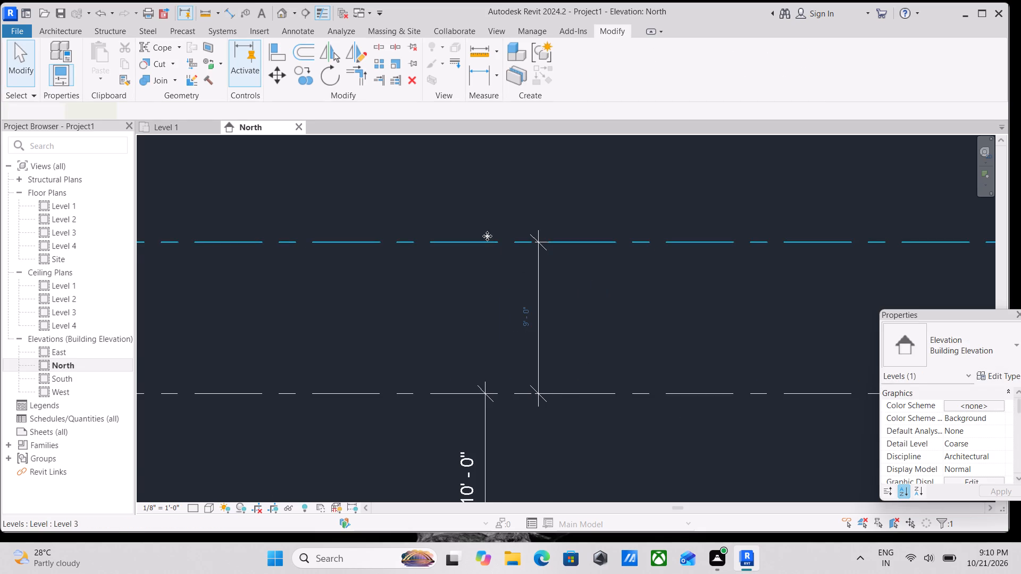
{"action": "left_click", "coordinate": [531, 315]}
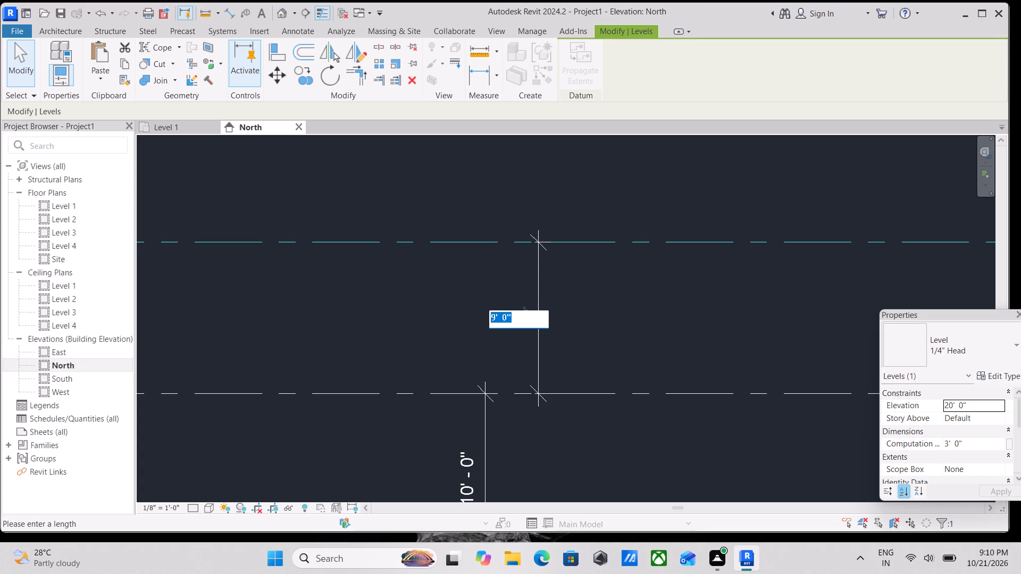
{"action": "type", "text": "10'"}
{"action": "key", "text": "Return"}
{"action": "scroll", "coordinate": [579, 301], "scroll_direction": "down", "scroll_amount": 5}
{"action": "key", "text": "Escape"}
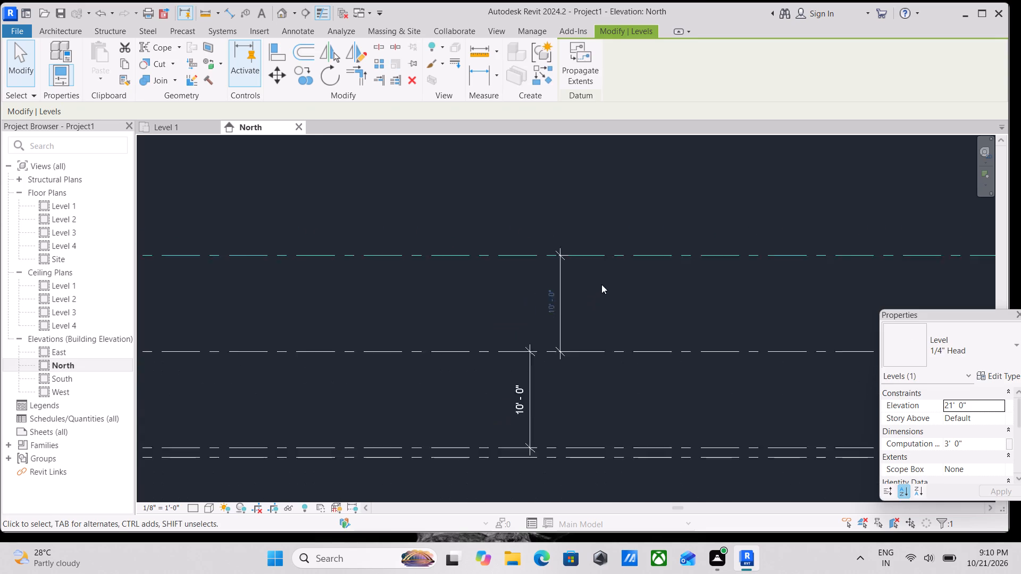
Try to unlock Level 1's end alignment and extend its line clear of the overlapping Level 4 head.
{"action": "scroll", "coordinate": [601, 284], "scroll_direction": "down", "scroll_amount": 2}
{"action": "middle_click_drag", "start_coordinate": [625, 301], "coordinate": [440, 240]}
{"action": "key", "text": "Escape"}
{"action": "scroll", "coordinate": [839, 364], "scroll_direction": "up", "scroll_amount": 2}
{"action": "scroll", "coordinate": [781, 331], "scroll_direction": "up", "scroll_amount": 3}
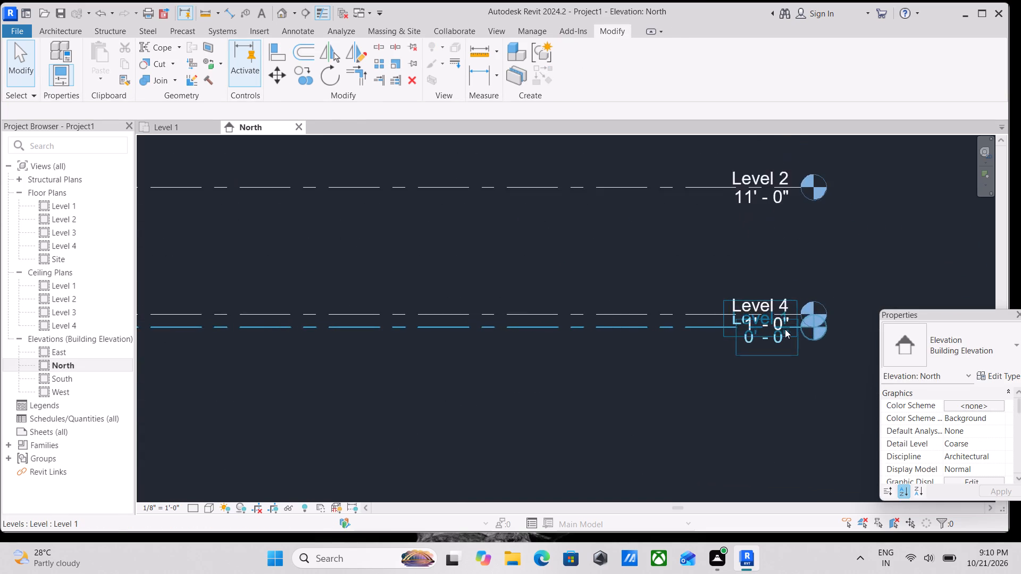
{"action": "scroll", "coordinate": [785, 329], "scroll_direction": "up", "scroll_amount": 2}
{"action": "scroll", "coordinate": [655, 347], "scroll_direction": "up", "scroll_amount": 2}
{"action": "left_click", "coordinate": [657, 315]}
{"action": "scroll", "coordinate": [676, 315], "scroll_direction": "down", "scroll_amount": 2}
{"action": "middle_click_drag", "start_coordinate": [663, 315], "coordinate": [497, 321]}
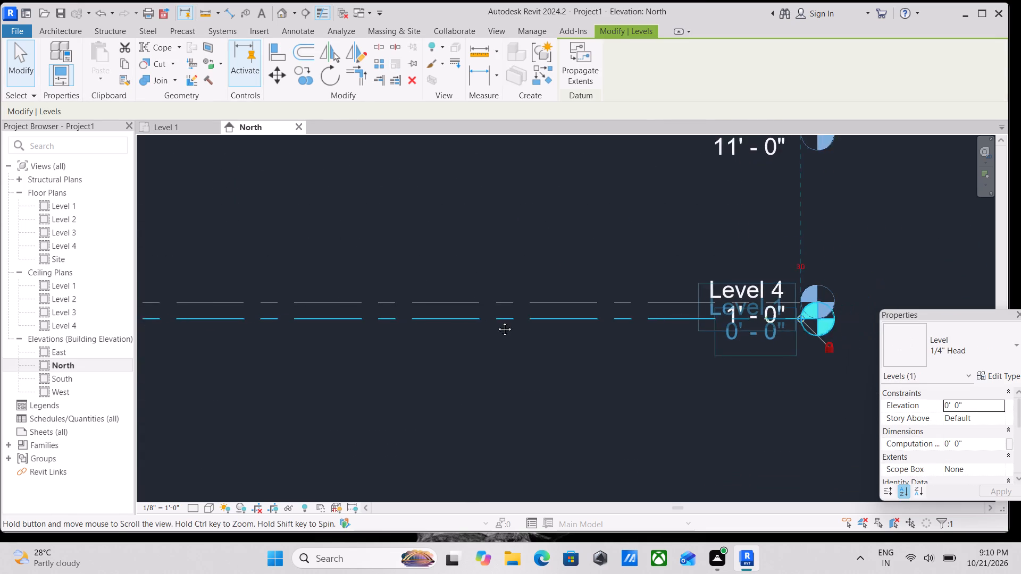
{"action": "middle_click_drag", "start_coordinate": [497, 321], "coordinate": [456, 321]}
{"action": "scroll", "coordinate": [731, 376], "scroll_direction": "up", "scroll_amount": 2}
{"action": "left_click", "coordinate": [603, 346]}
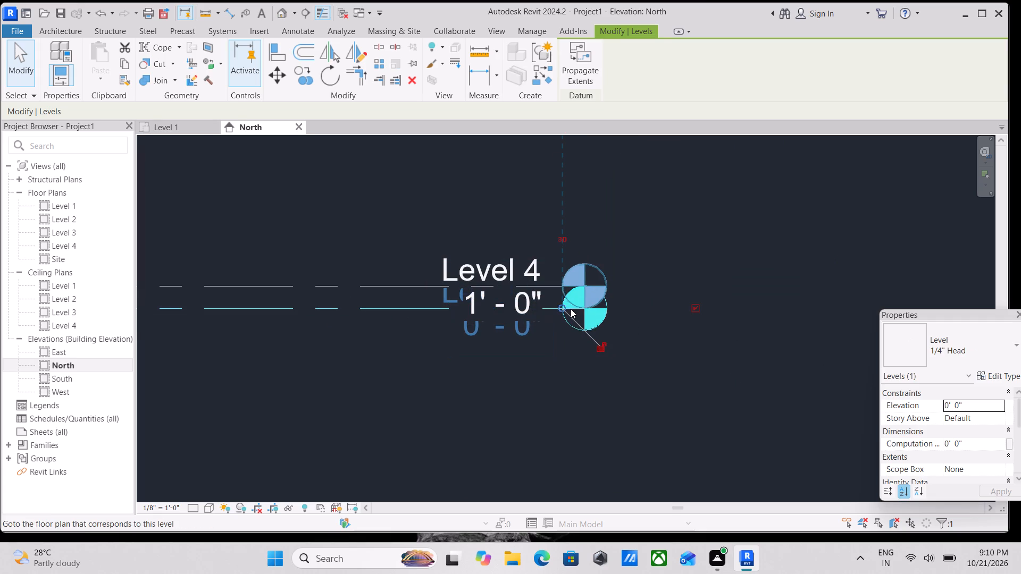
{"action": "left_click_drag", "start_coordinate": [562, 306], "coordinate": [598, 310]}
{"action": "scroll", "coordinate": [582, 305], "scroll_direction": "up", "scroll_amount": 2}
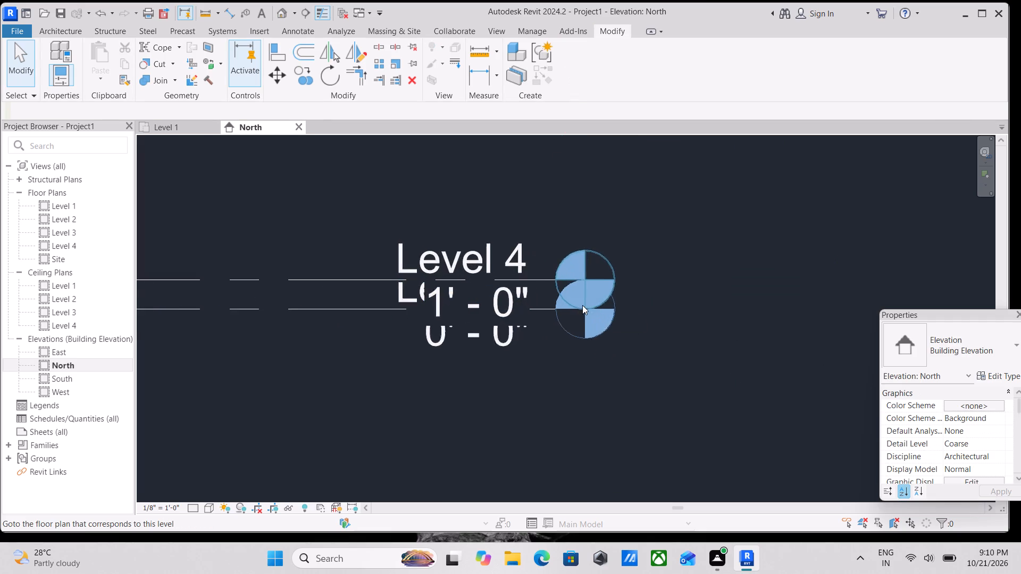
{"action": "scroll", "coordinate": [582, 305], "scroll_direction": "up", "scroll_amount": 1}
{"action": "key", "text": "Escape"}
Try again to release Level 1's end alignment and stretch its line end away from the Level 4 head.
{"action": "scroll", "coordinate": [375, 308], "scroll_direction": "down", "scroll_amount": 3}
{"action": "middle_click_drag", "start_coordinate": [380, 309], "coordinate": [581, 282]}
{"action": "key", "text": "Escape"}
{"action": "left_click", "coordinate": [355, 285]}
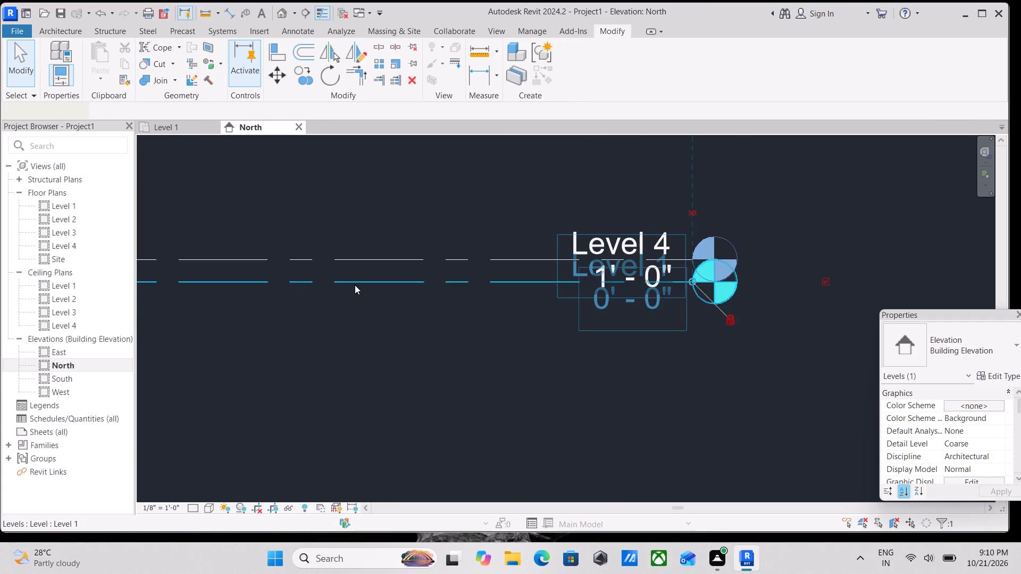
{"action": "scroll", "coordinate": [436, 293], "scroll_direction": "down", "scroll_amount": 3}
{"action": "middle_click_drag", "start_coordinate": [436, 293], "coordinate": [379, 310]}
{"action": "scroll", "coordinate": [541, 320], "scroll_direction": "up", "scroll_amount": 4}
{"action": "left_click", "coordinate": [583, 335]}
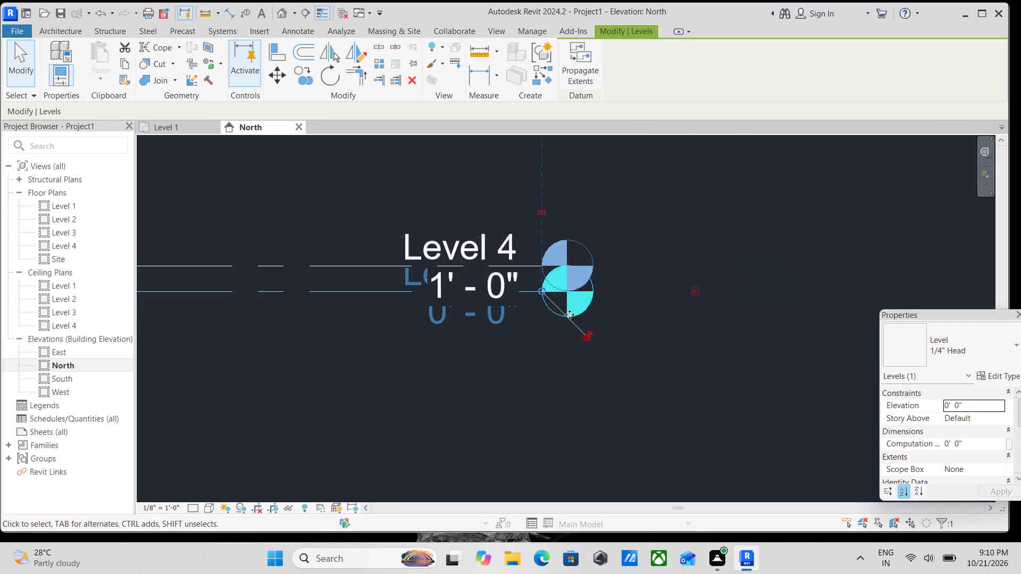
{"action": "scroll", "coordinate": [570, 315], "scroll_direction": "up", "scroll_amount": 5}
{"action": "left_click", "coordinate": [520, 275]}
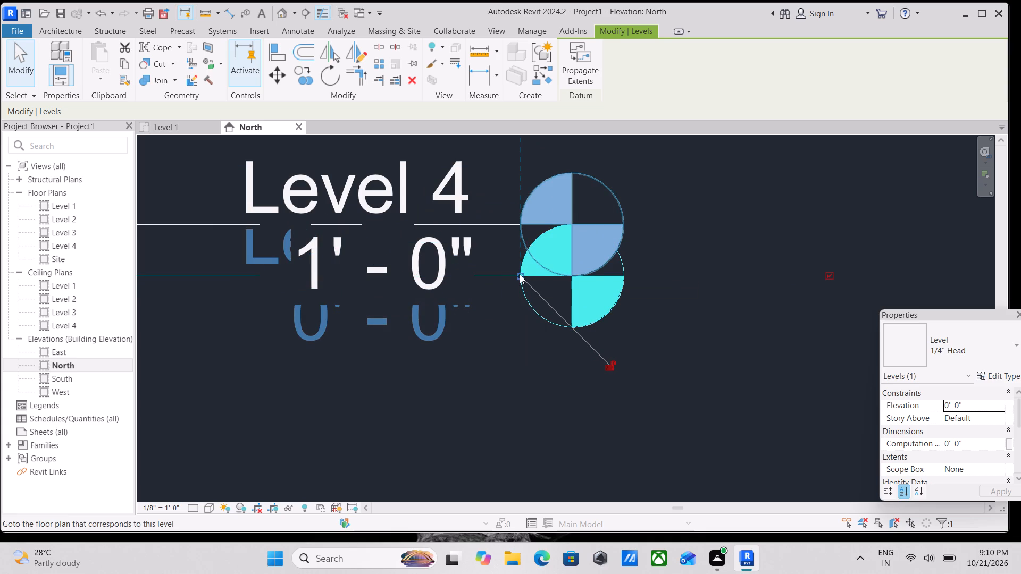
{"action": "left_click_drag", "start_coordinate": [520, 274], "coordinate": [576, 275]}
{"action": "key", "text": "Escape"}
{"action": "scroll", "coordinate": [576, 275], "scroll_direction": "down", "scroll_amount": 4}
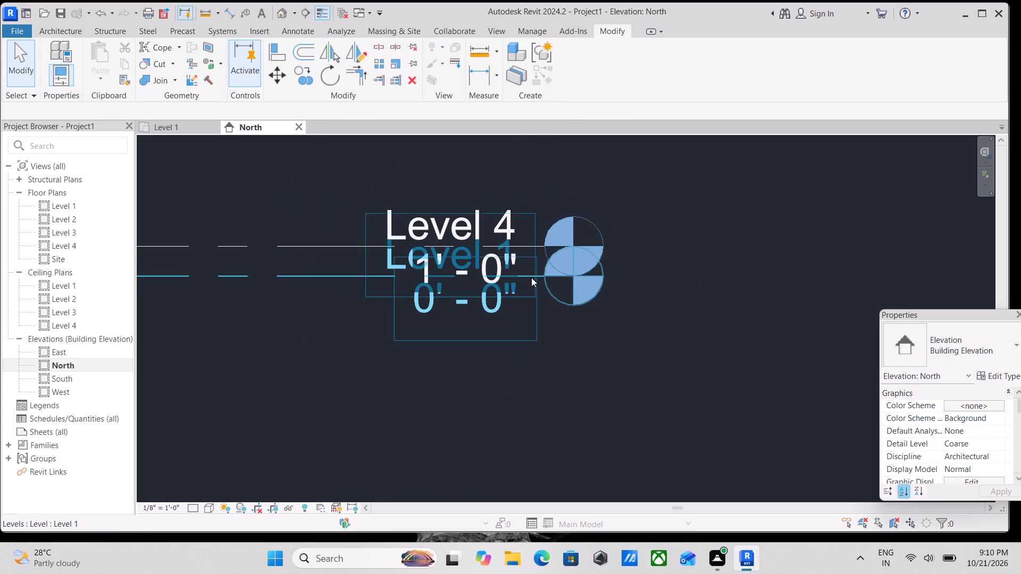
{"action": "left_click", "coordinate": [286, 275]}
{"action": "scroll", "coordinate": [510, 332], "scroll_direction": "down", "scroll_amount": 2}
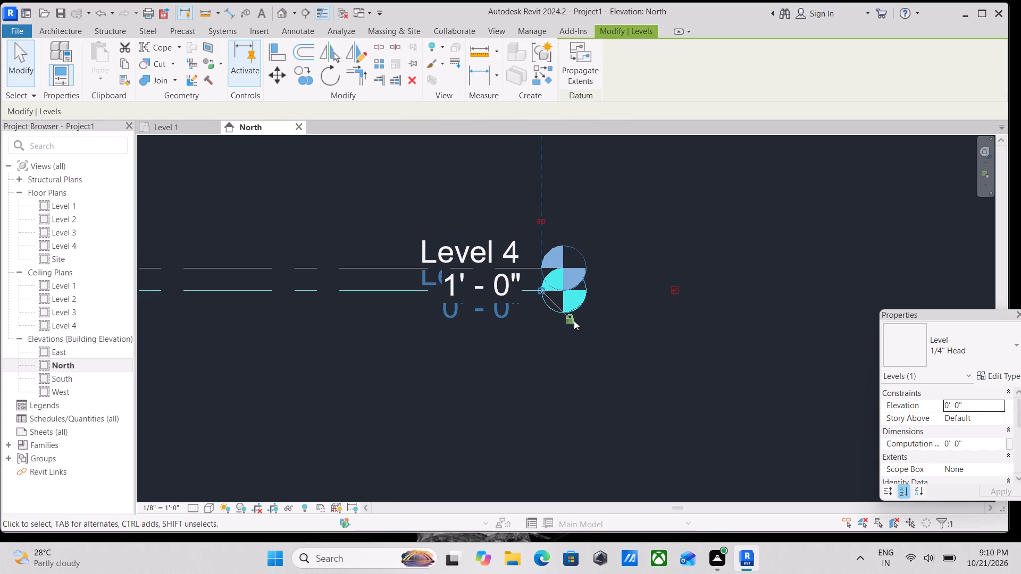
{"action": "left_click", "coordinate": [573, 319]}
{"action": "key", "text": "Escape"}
Unlock Level 4's end alignment and extend its line outward so its head sits clear of the Level 1 head.
{"action": "left_click", "coordinate": [364, 267]}
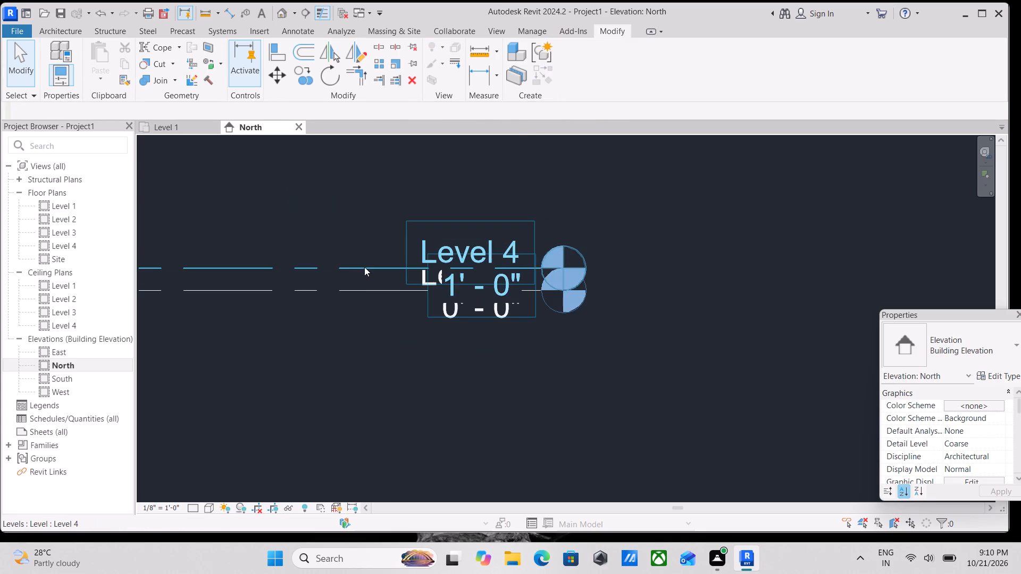
{"action": "left_click", "coordinate": [576, 307]}
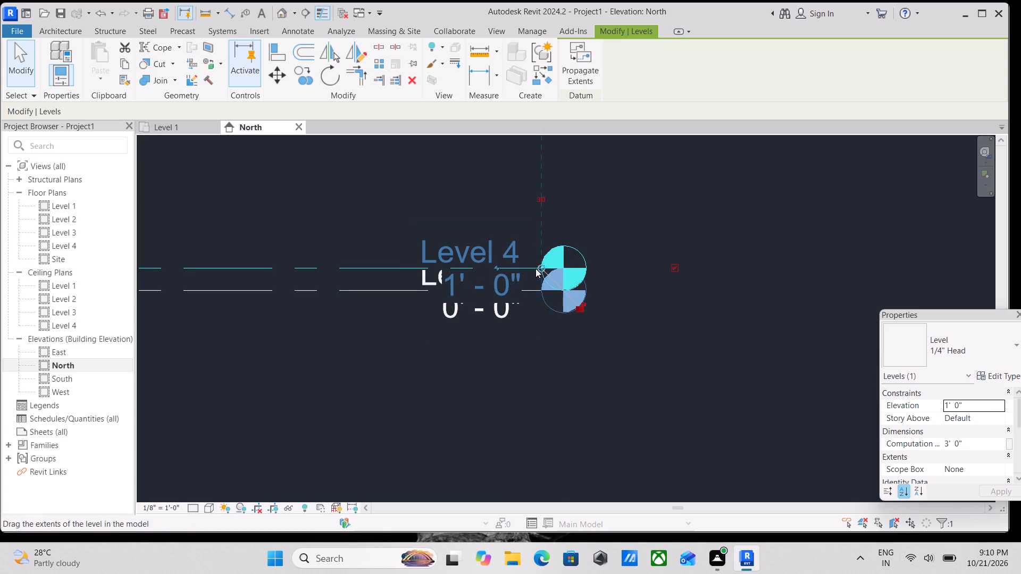
{"action": "left_click_drag", "start_coordinate": [539, 268], "coordinate": [810, 273]}
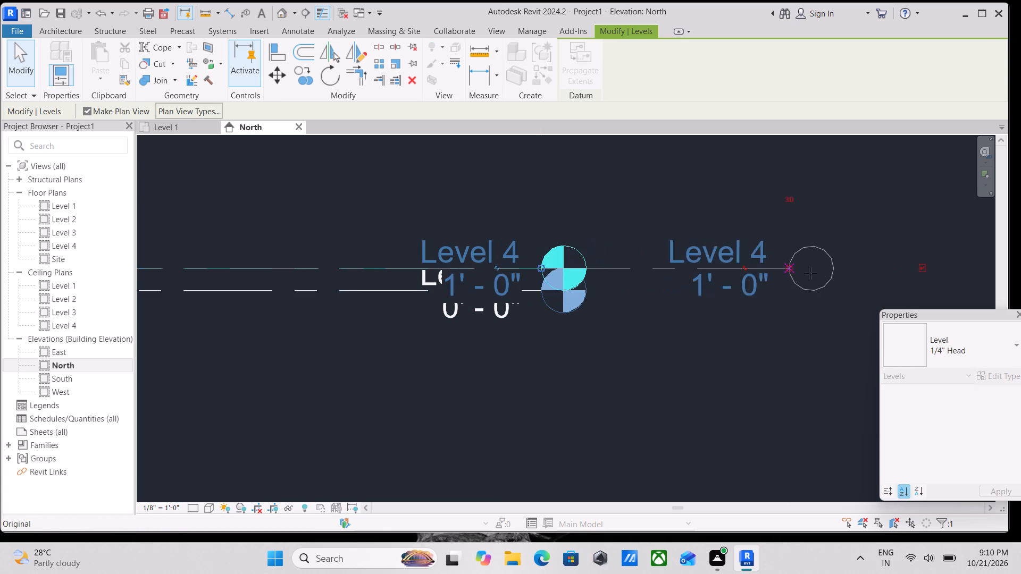
{"action": "left_click_drag", "start_coordinate": [810, 273], "coordinate": [853, 275]}
{"action": "scroll", "coordinate": [853, 275], "scroll_direction": "down", "scroll_amount": 3}
{"action": "middle_click_drag", "start_coordinate": [853, 275], "coordinate": [604, 277]}
{"action": "scroll", "coordinate": [674, 289], "scroll_direction": "down", "scroll_amount": 2}
{"action": "middle_click_drag", "start_coordinate": [674, 289], "coordinate": [757, 323]}
{"action": "middle_click_drag", "start_coordinate": [756, 309], "coordinate": [663, 315]}
{"action": "key", "text": "Escape"}
Rename Level 1 as GROUND LVL and rename its corresponding views too.
{"action": "scroll", "coordinate": [661, 317], "scroll_direction": "up", "scroll_amount": 2}
{"action": "middle_click_drag", "start_coordinate": [426, 341], "coordinate": [617, 322]}
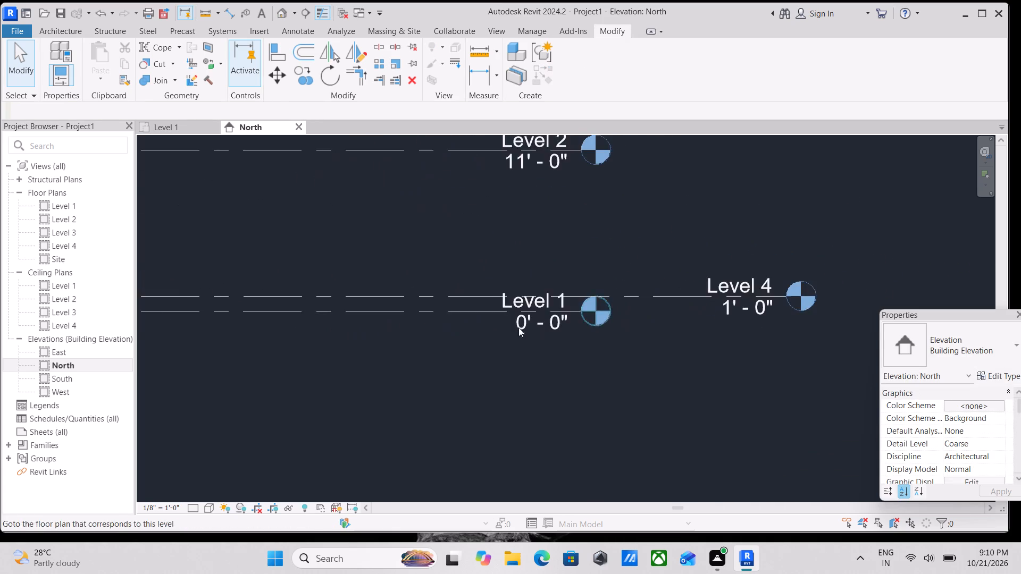
{"action": "scroll", "coordinate": [512, 324], "scroll_direction": "up", "scroll_amount": 3}
{"action": "double_click", "coordinate": [529, 297]}
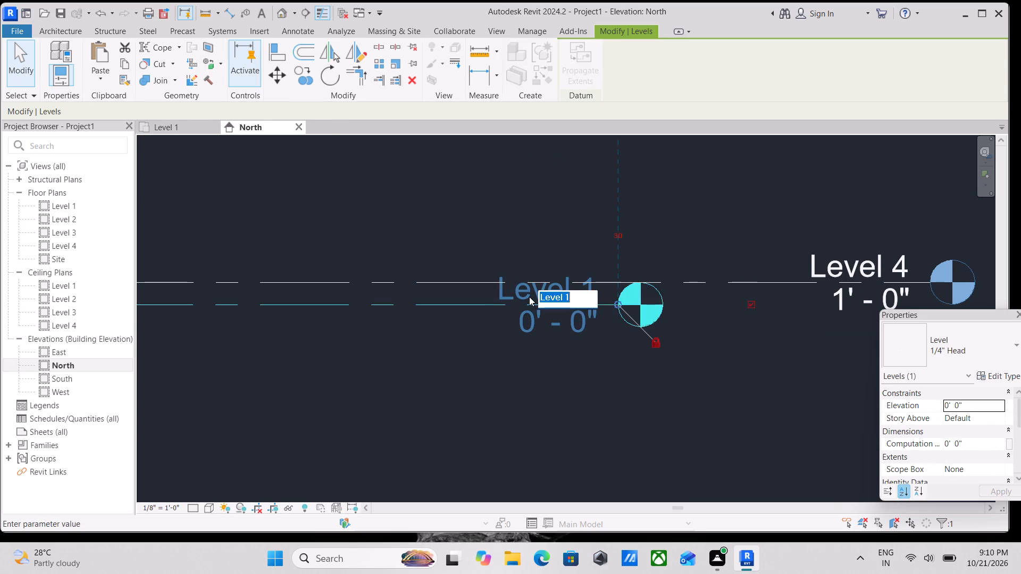
{"action": "scroll", "coordinate": [532, 298], "scroll_direction": "up", "scroll_amount": 3}
{"action": "scroll", "coordinate": [604, 318], "scroll_direction": "up", "scroll_amount": 2}
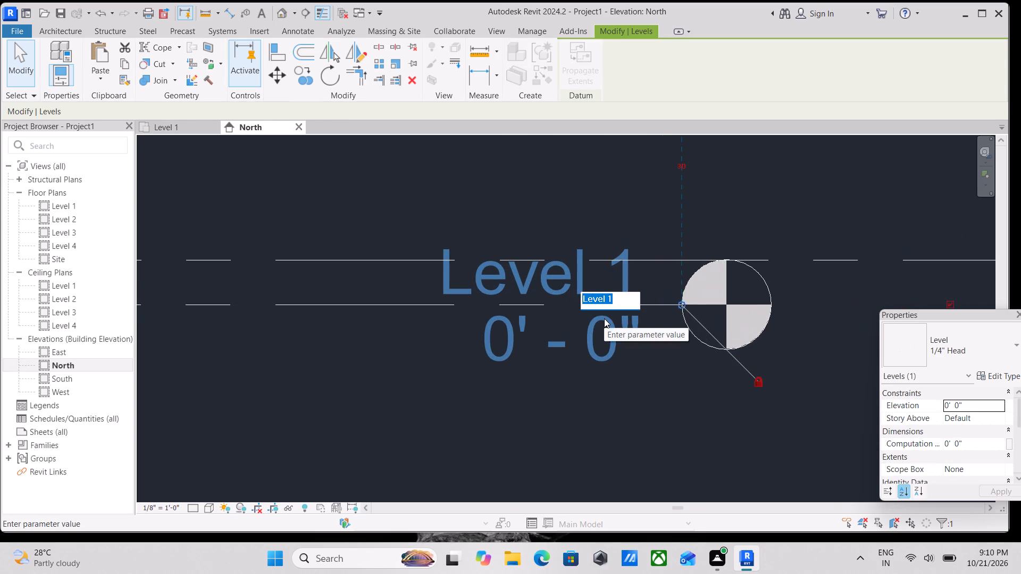
{"action": "type", "text": "gr"}
{"action": "key", "text": "BackSpace"}
{"action": "key", "text": "BackSpace"}
{"action": "key", "text": "BackSpace"}
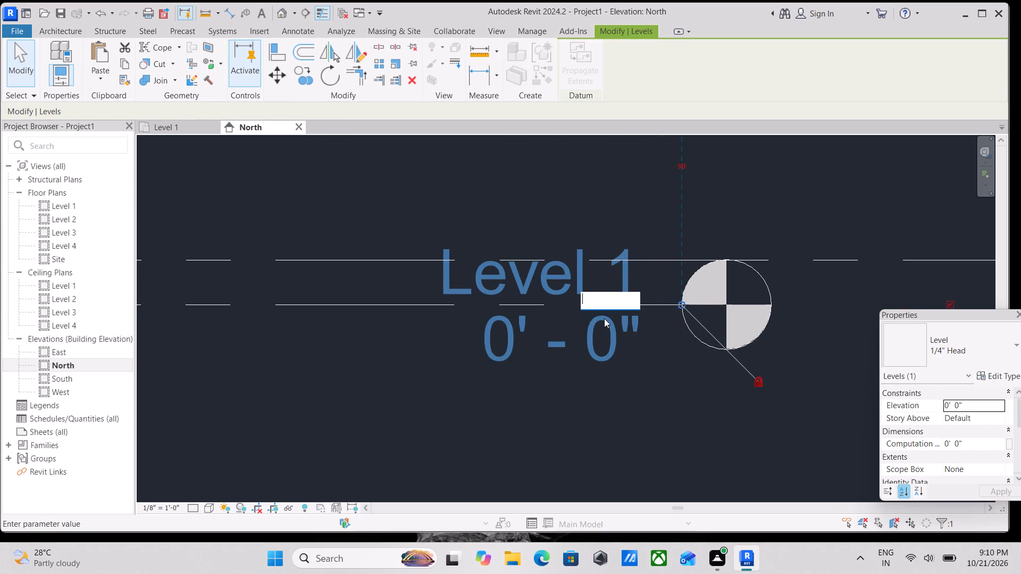
{"action": "type", "text": "GROUND"}
{"action": "key", "text": "space"}
{"action": "type", "text": "LV"}
{"action": "key", "text": "l"}
{"action": "key", "text": "Return"}
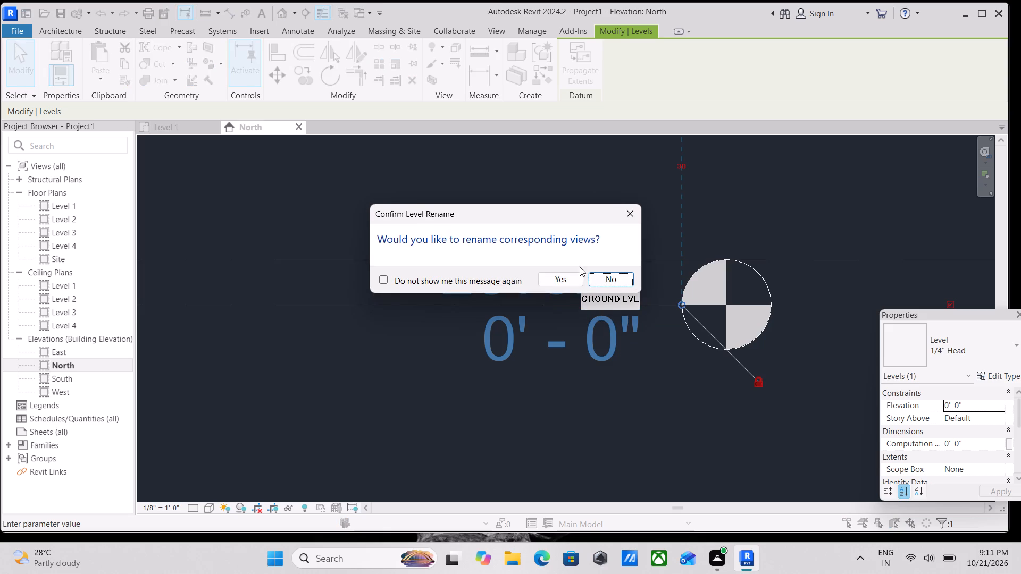
{"action": "left_click", "coordinate": [555, 283]}
{"action": "scroll", "coordinate": [613, 327], "scroll_direction": "down", "scroll_amount": 5}
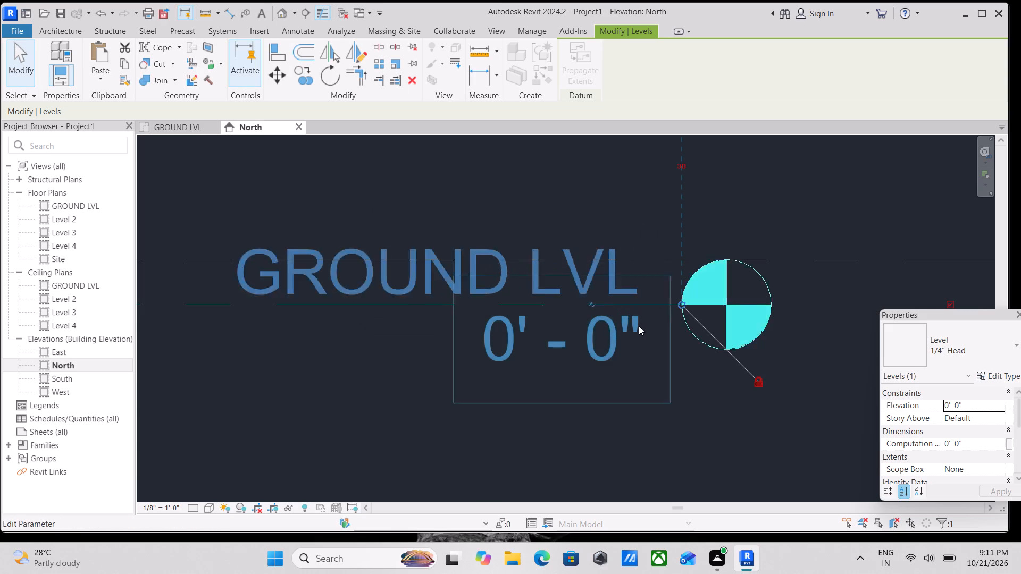
{"action": "scroll", "coordinate": [639, 326], "scroll_direction": "down", "scroll_amount": 2}
{"action": "key", "text": "Escape"}
Rename Level 4, at 1' elevation, as GROUND FLOOR and rename its corresponding views too.
{"action": "scroll", "coordinate": [703, 323], "scroll_direction": "down", "scroll_amount": 1}
{"action": "middle_click_drag", "start_coordinate": [702, 322], "coordinate": [455, 317]}
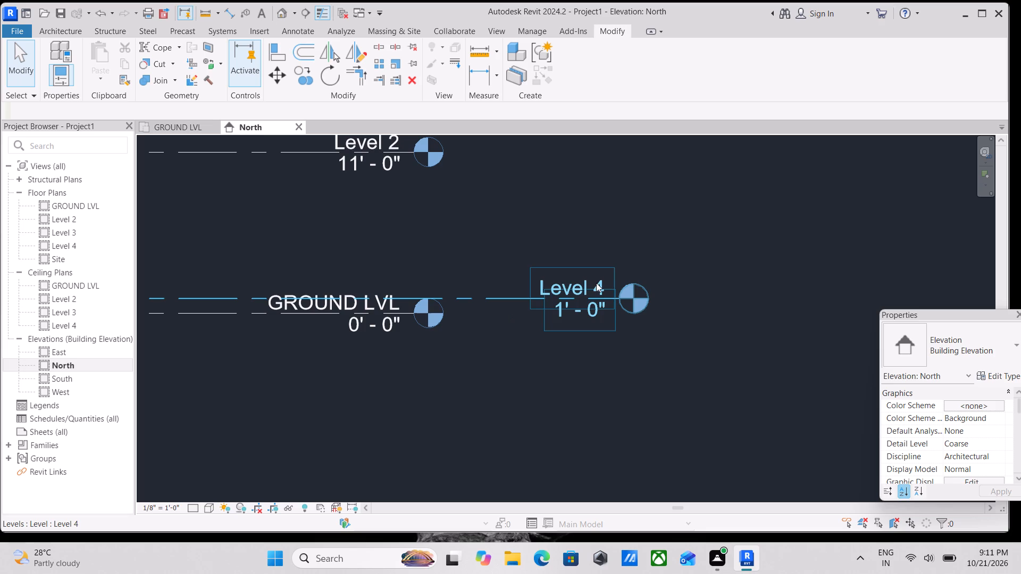
{"action": "double_click", "coordinate": [587, 280]}
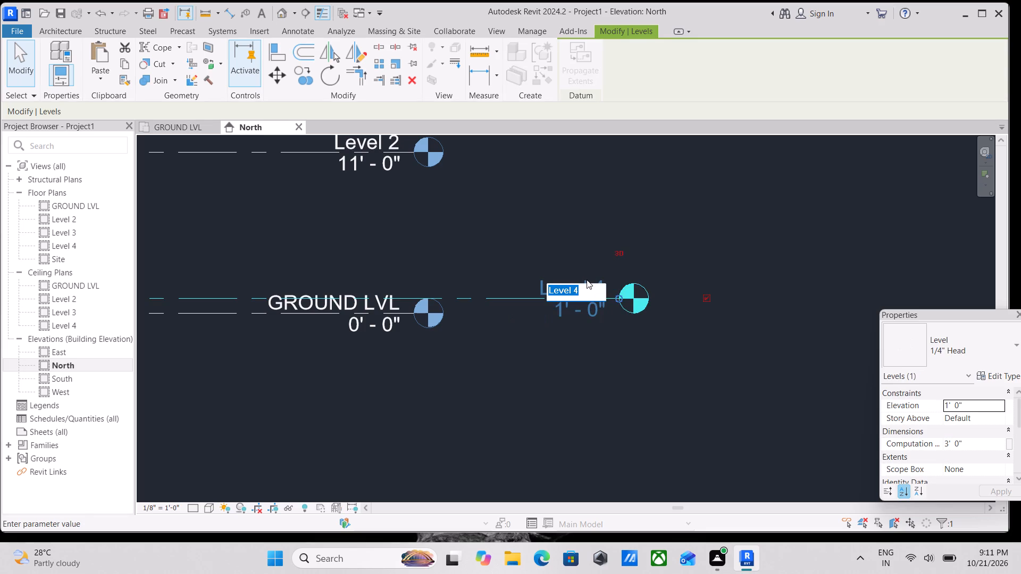
{"action": "type", "text": "GROU"}
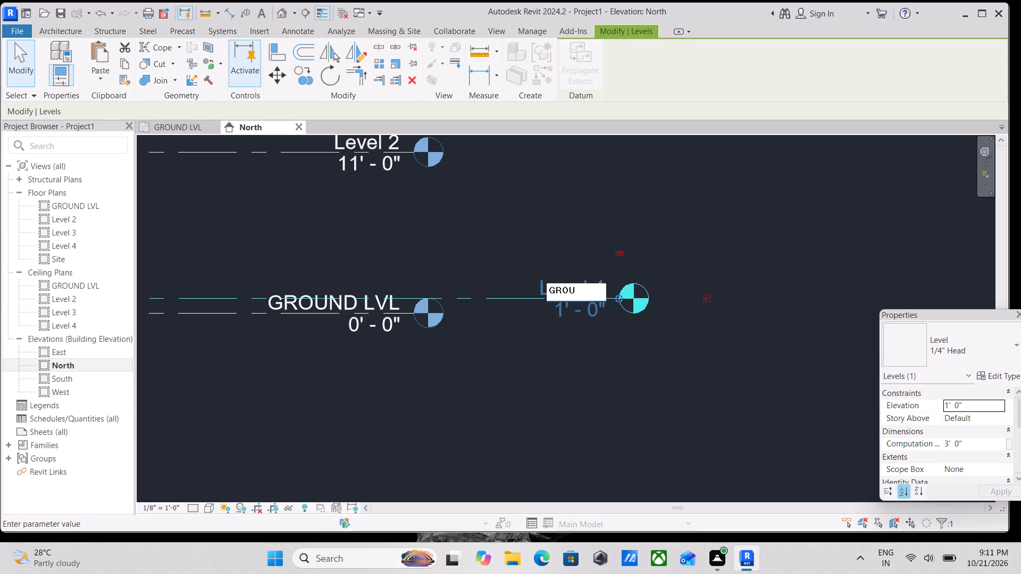
{"action": "type", "text": "ND"}
{"action": "key", "text": "space"}
{"action": "type", "text": "FLOOR"}
{"action": "key", "text": "Return"}
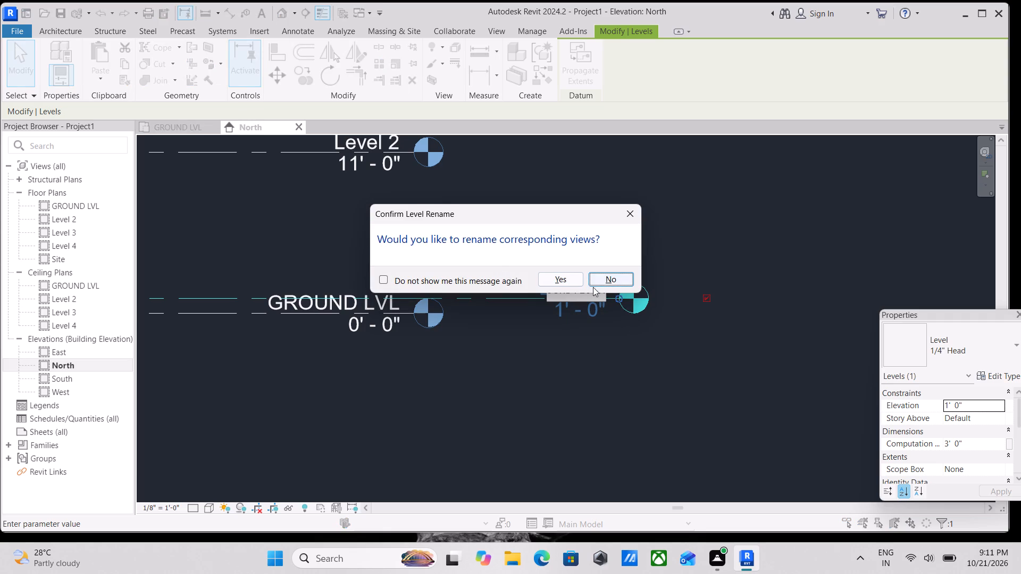
{"action": "left_click", "coordinate": [572, 280]}
{"action": "scroll", "coordinate": [518, 244], "scroll_direction": "down", "scroll_amount": 2}
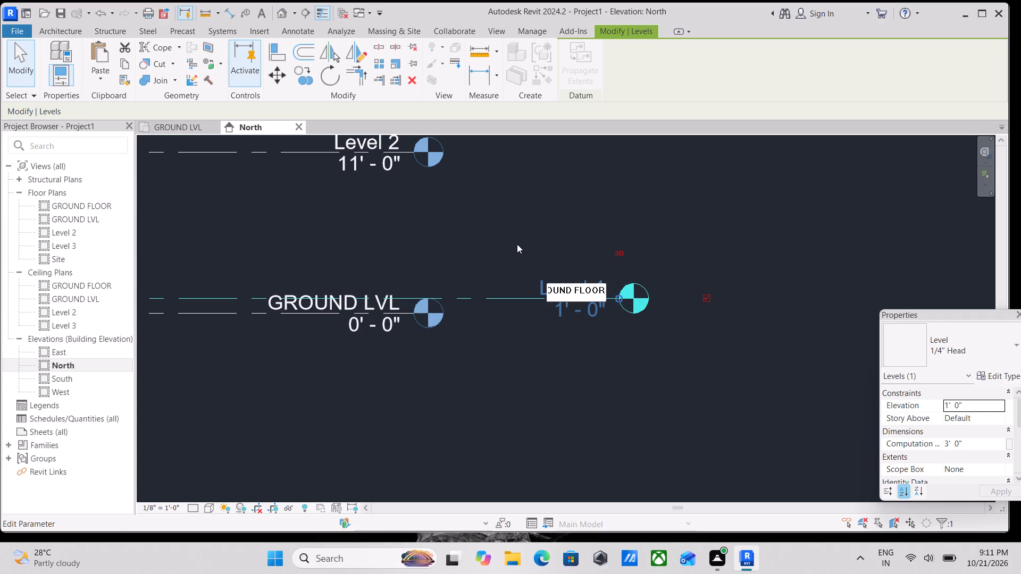
Rename Level 2, at 11' elevation, as FIRST FLOOR and rename its corresponding views too.
{"action": "scroll", "coordinate": [522, 244], "scroll_direction": "down", "scroll_amount": 3}
{"action": "middle_click_drag", "start_coordinate": [507, 229], "coordinate": [643, 286]}
{"action": "scroll", "coordinate": [611, 274], "scroll_direction": "up", "scroll_amount": 2}
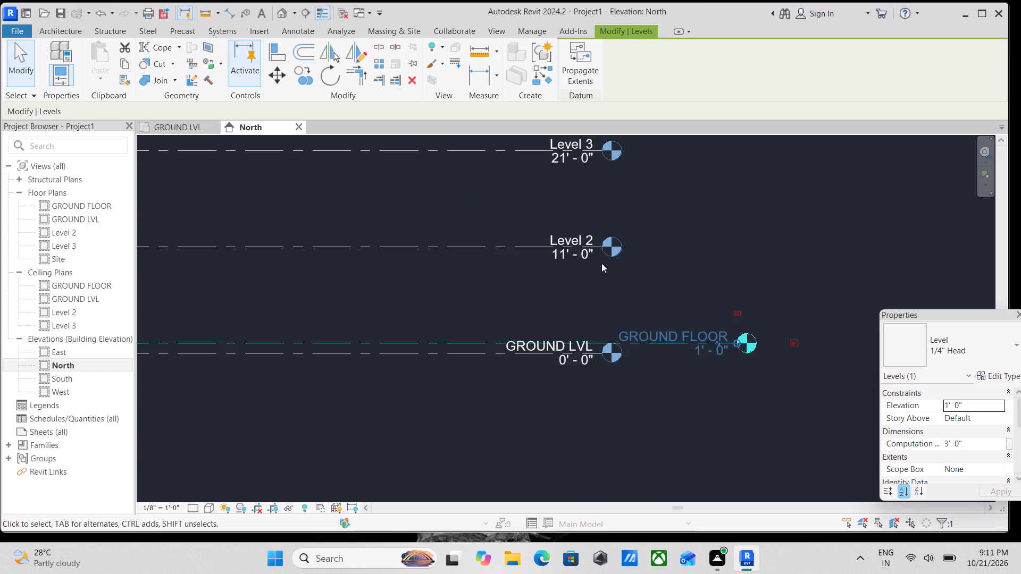
{"action": "scroll", "coordinate": [574, 232], "scroll_direction": "up", "scroll_amount": 2}
{"action": "key", "text": "Escape"}
{"action": "scroll", "coordinate": [571, 238], "scroll_direction": "down", "scroll_amount": 1}
{"action": "middle_click_drag", "start_coordinate": [571, 238], "coordinate": [625, 292]}
{"action": "scroll", "coordinate": [625, 292], "scroll_direction": "down", "scroll_amount": 4}
{"action": "middle_click_drag", "start_coordinate": [625, 292], "coordinate": [639, 299]}
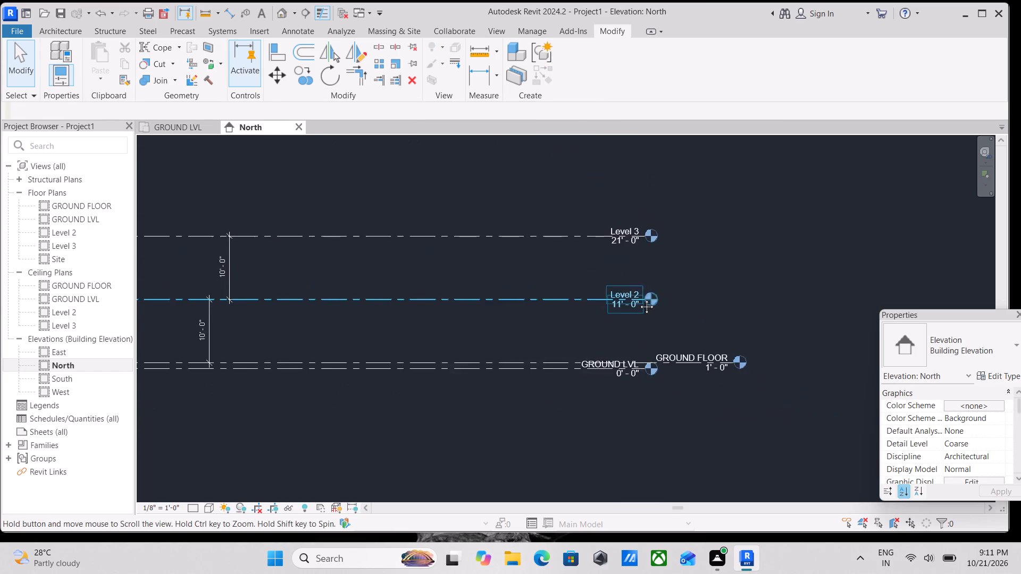
{"action": "middle_click_drag", "start_coordinate": [639, 299], "coordinate": [677, 310]}
{"action": "scroll", "coordinate": [657, 310], "scroll_direction": "up", "scroll_amount": 4}
{"action": "key", "text": "Escape"}
{"action": "double_click", "coordinate": [692, 310]}
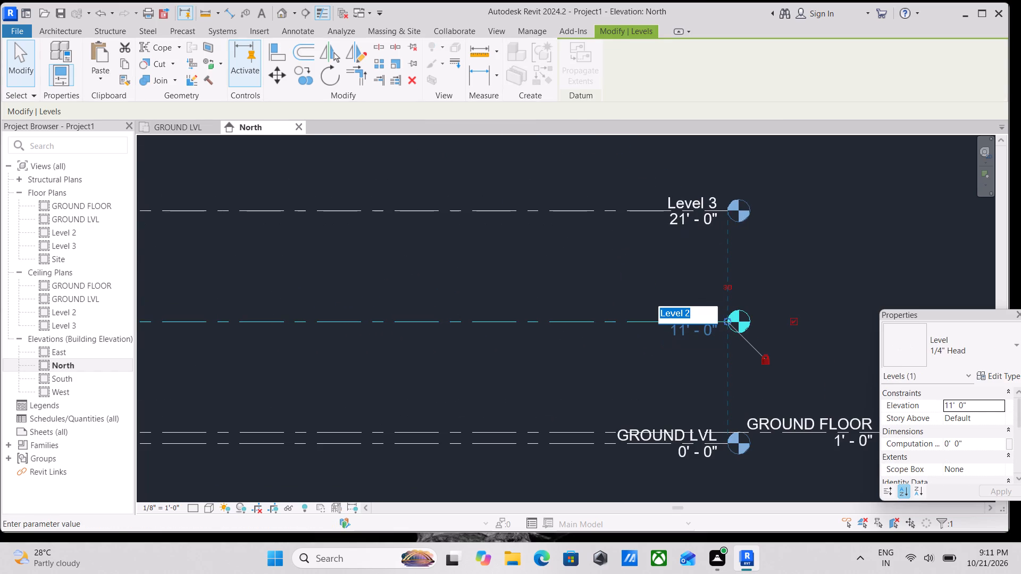
{"action": "type", "text": "FIRST"}
{"action": "key", "text": "space"}
{"action": "type", "text": "FLOOR"}
{"action": "key", "text": "Return"}
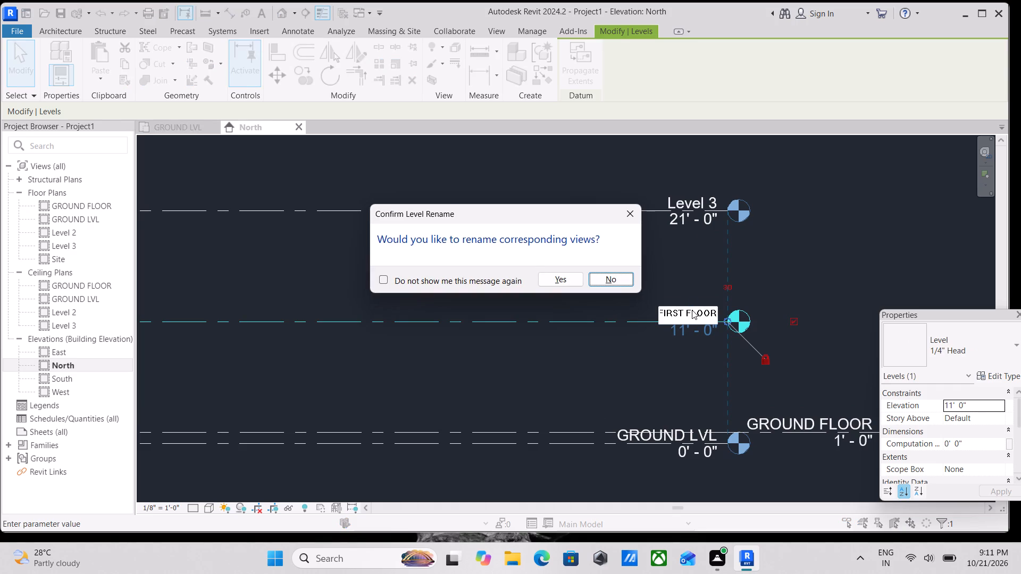
{"action": "left_click", "coordinate": [562, 283]}
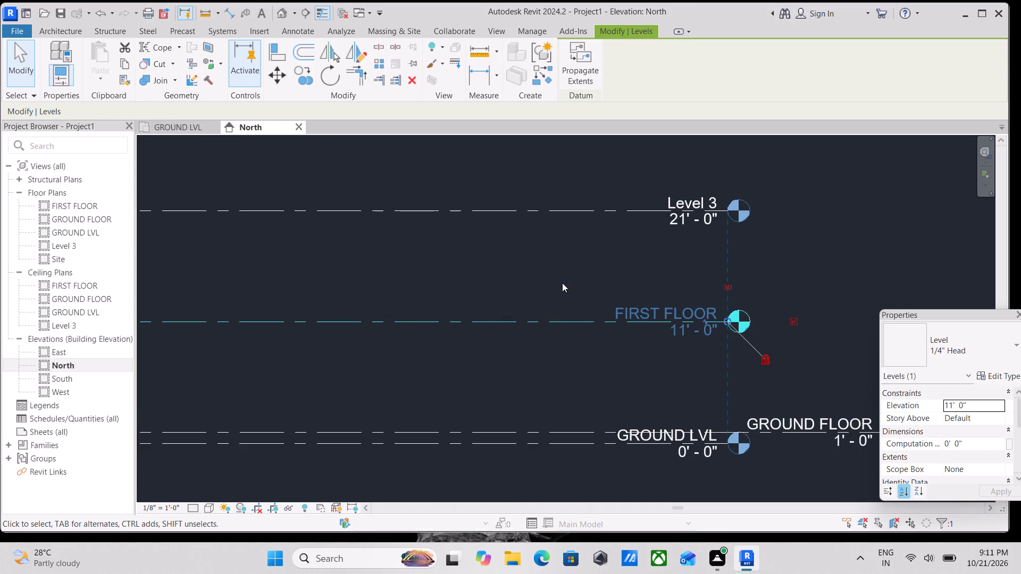
Delete the two 10'-0" dimensions between the level lines in the North elevation.
{"action": "scroll", "coordinate": [562, 283], "scroll_direction": "down", "scroll_amount": 2}
{"action": "middle_click_drag", "start_coordinate": [562, 283], "coordinate": [592, 329]}
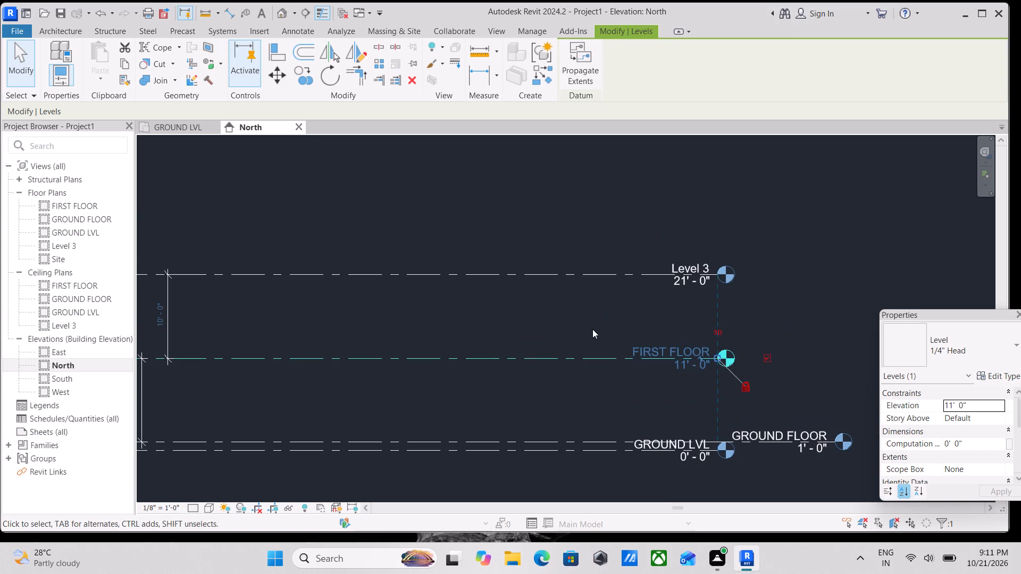
{"action": "key", "text": "Escape"}
{"action": "scroll", "coordinate": [429, 301], "scroll_direction": "down", "scroll_amount": 2}
{"action": "middle_click_drag", "start_coordinate": [454, 300], "coordinate": [672, 291]}
{"action": "key", "text": "Escape"}
{"action": "scroll", "coordinate": [382, 363], "scroll_direction": "up", "scroll_amount": 2}
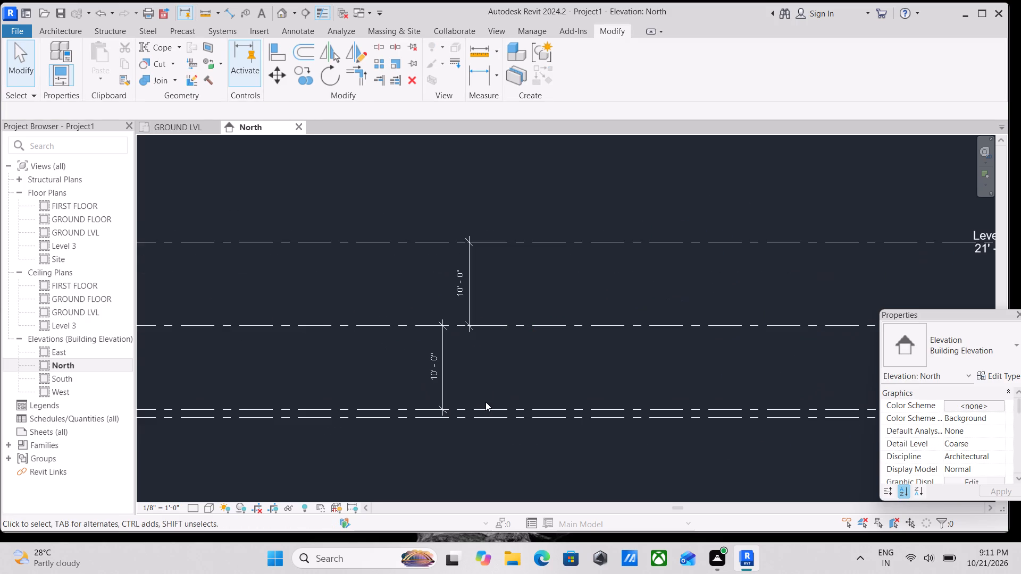
{"action": "key", "text": "Escape"}
{"action": "left_click_drag", "start_coordinate": [496, 378], "coordinate": [401, 358]}
{"action": "right_click", "coordinate": [403, 358]}
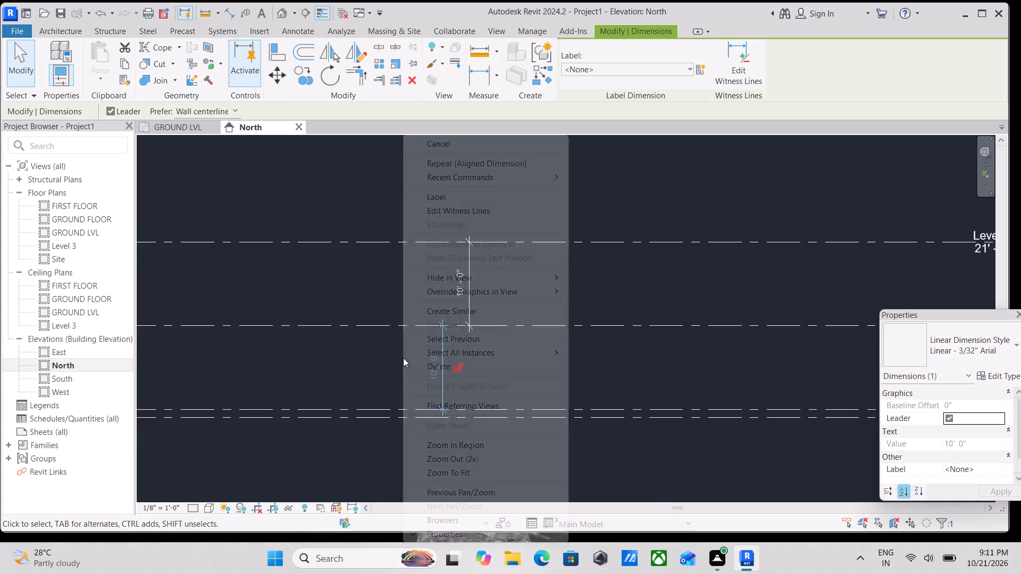
{"action": "left_click", "coordinate": [445, 366]}
{"action": "left_click_drag", "start_coordinate": [489, 264], "coordinate": [438, 290]}
{"action": "right_click", "coordinate": [438, 290]}
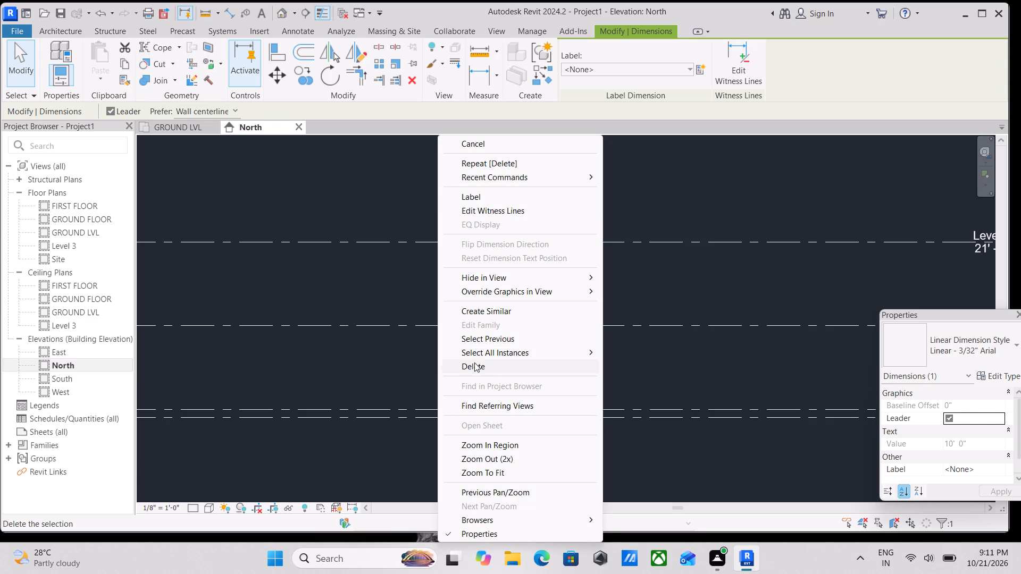
{"action": "left_click", "coordinate": [474, 362]}
Open the GROUND FLOOR ceiling plan and bring its four elevation markers into view.
{"action": "scroll", "coordinate": [440, 316], "scroll_direction": "down", "scroll_amount": 3}
{"action": "middle_click_drag", "start_coordinate": [447, 314], "coordinate": [560, 307]}
{"action": "middle_click_drag", "start_coordinate": [227, 320], "coordinate": [303, 299]}
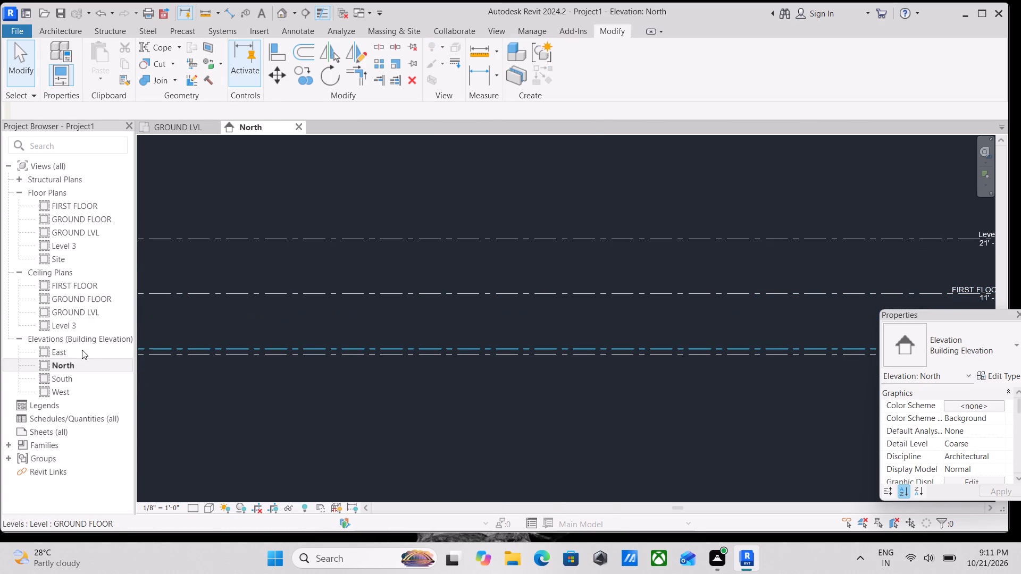
{"action": "scroll", "coordinate": [72, 350], "scroll_direction": "up", "scroll_amount": 5}
{"action": "scroll", "coordinate": [72, 307], "scroll_direction": "up", "scroll_amount": 1}
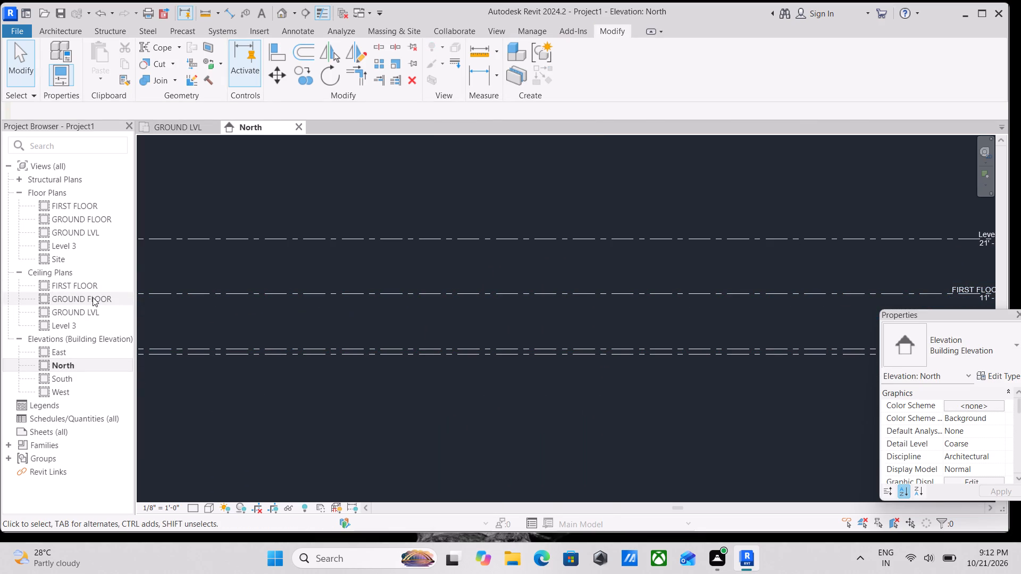
{"action": "triple_click", "coordinate": [93, 297]}
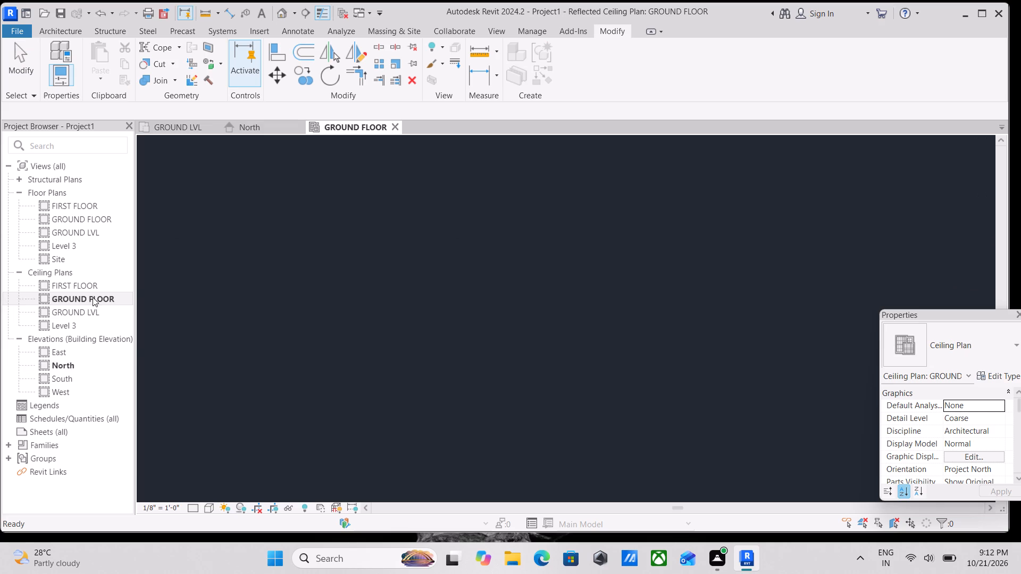
{"action": "scroll", "coordinate": [481, 306], "scroll_direction": "down", "scroll_amount": 3}
{"action": "middle_click_drag", "start_coordinate": [481, 306], "coordinate": [373, 309]}
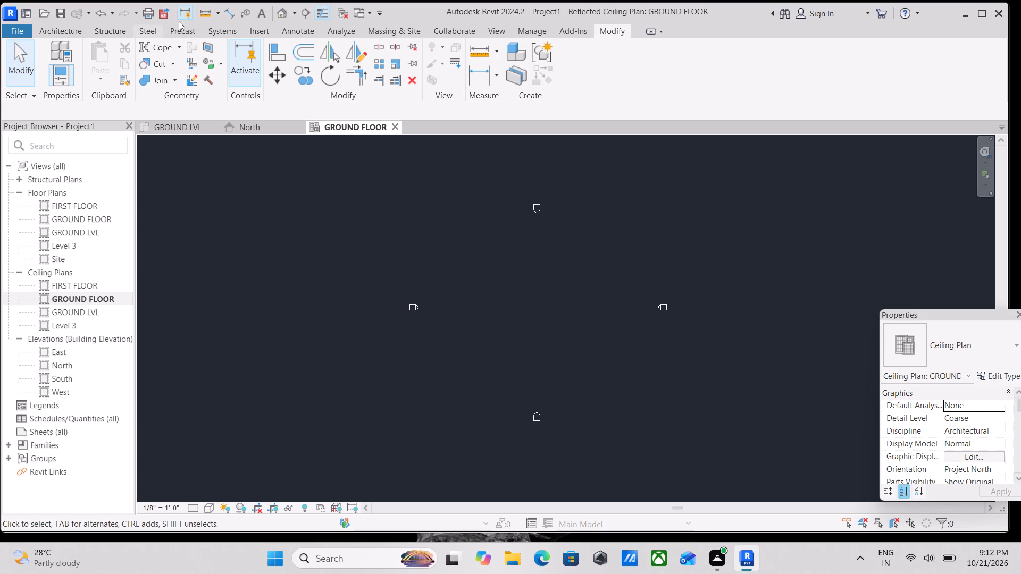
Start linking a CAD file and browse the folders for the floor plan drawing, ending in Downloads.
{"action": "left_click", "coordinate": [257, 29]}
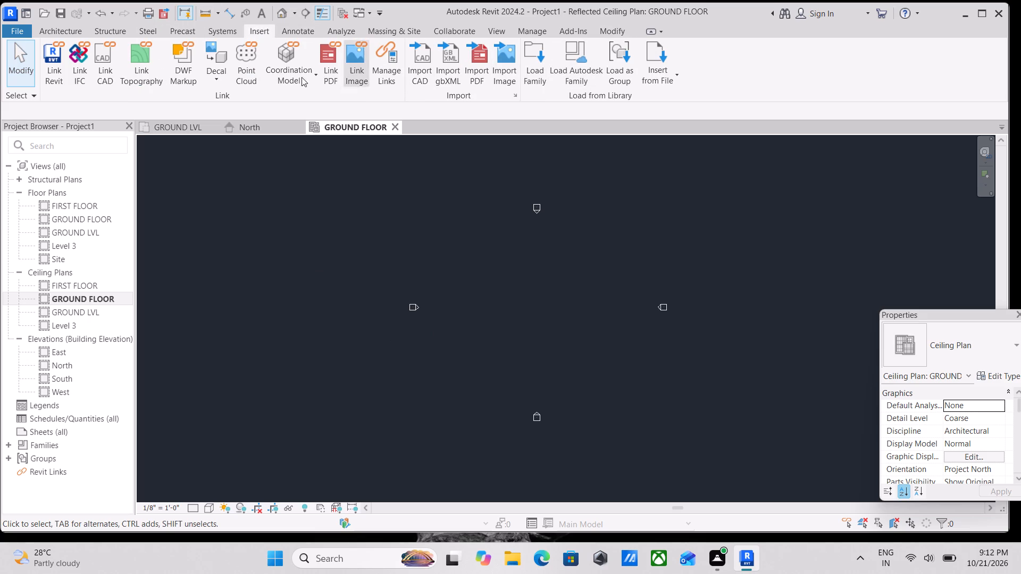
{"action": "left_click", "coordinate": [115, 62]}
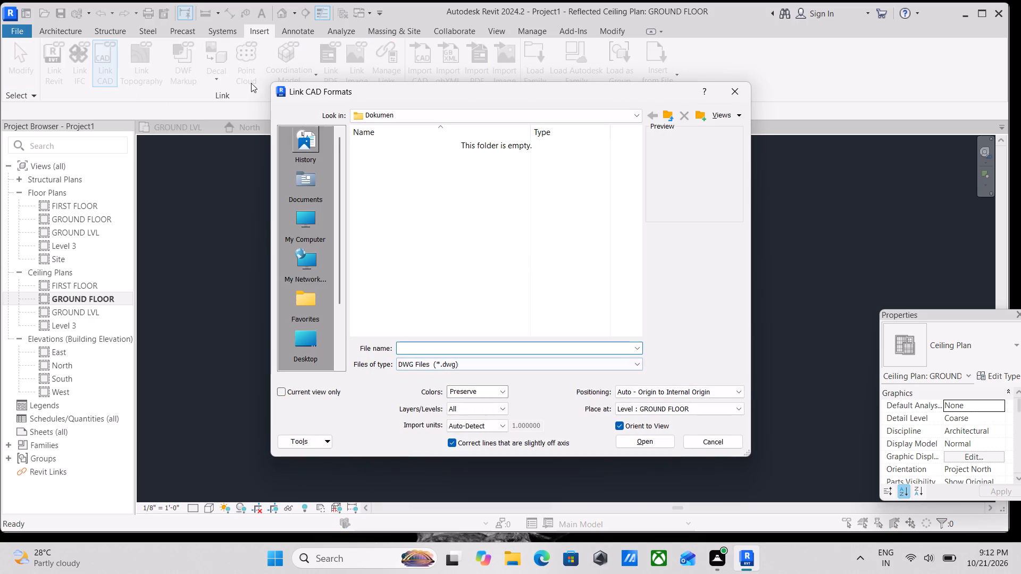
{"action": "left_click", "coordinate": [295, 189]}
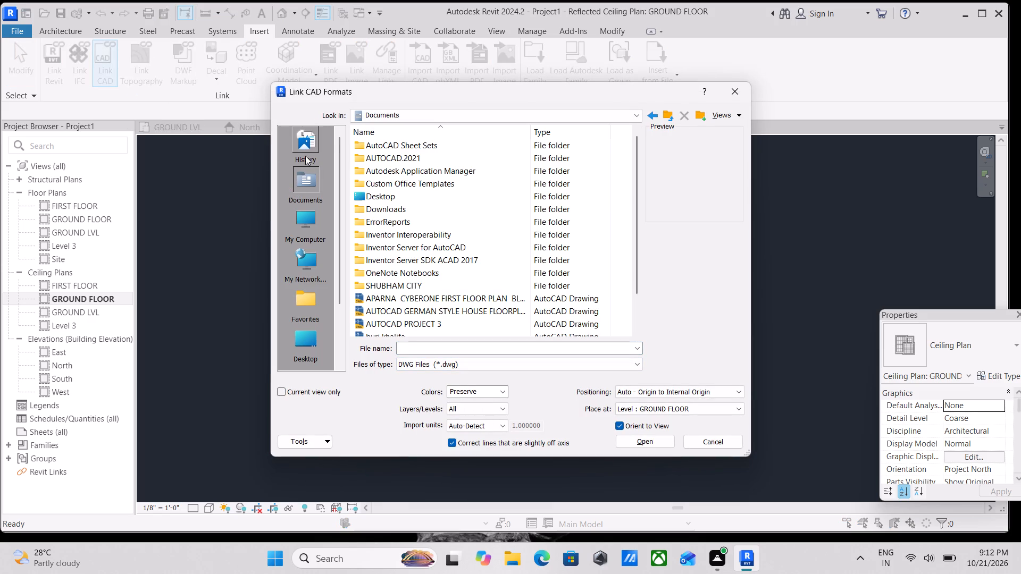
{"action": "scroll", "coordinate": [421, 307], "scroll_direction": "down", "scroll_amount": 1}
{"action": "double_click", "coordinate": [304, 138]}
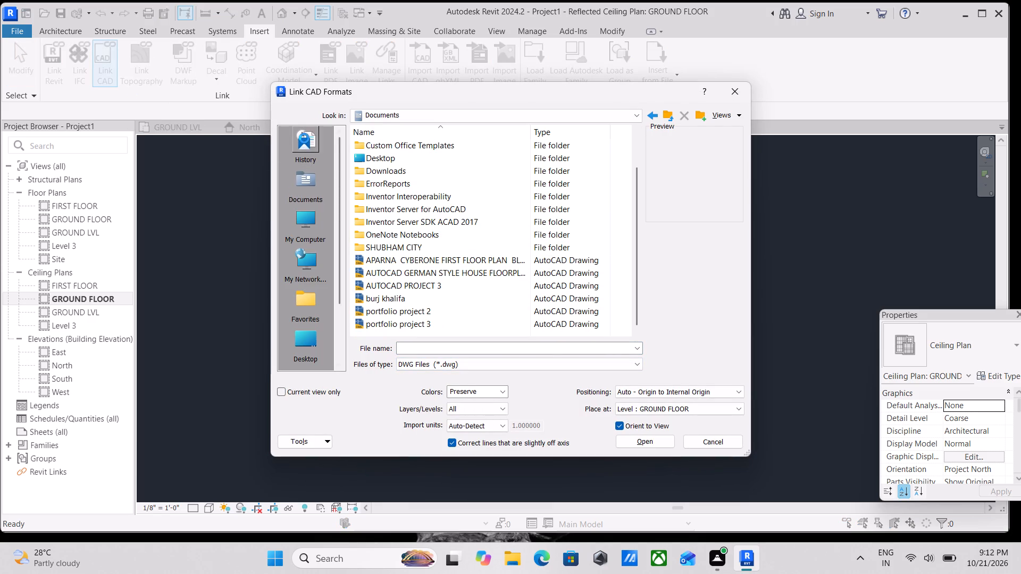
{"action": "left_click", "coordinate": [321, 186]}
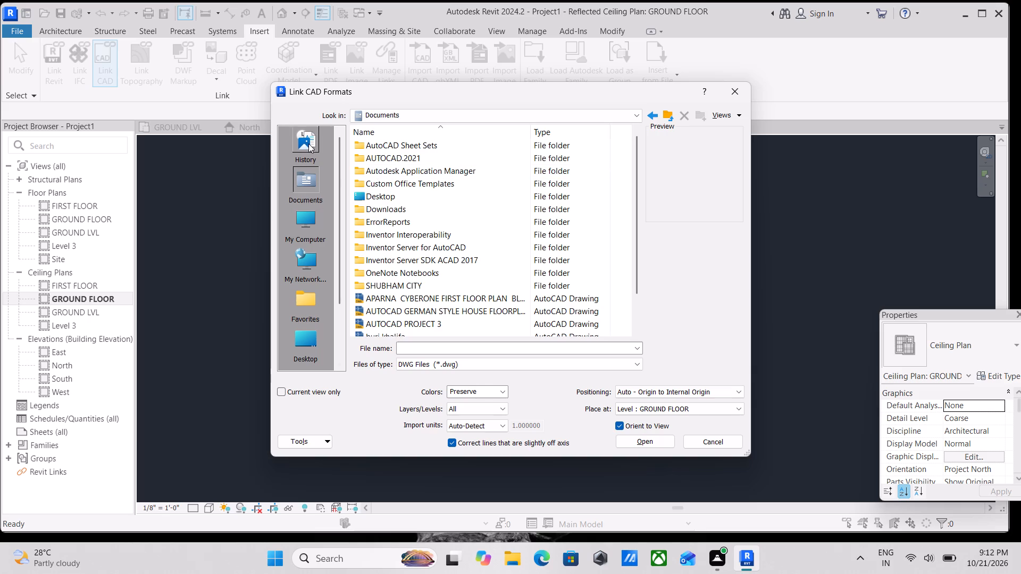
{"action": "double_click", "coordinate": [308, 143]}
{"action": "scroll", "coordinate": [400, 197], "scroll_direction": "up", "scroll_amount": 4}
{"action": "scroll", "coordinate": [400, 197], "scroll_direction": "down", "scroll_amount": 5}
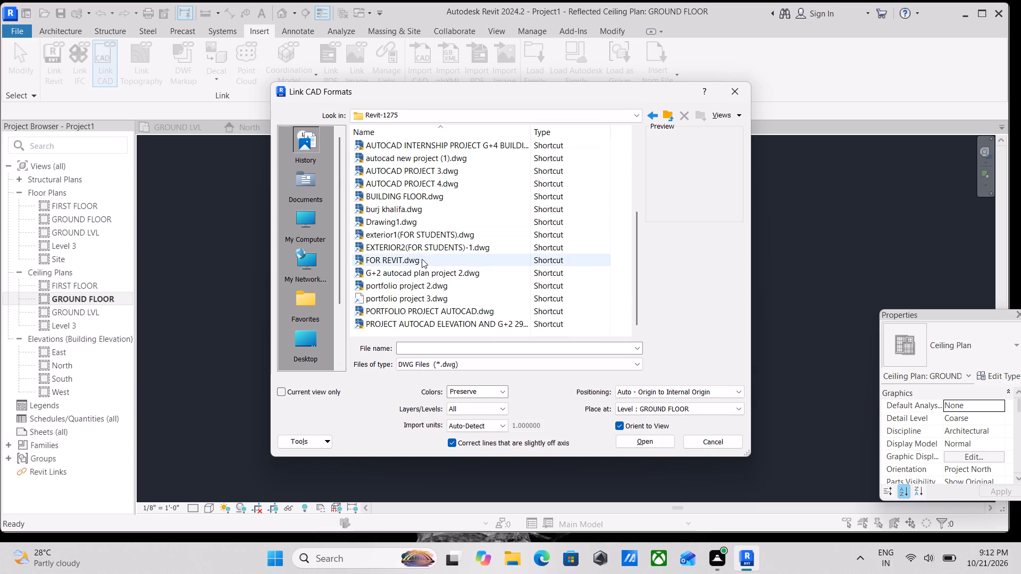
{"action": "scroll", "coordinate": [428, 273], "scroll_direction": "down", "scroll_amount": 5}
{"action": "double_click", "coordinate": [302, 177]}
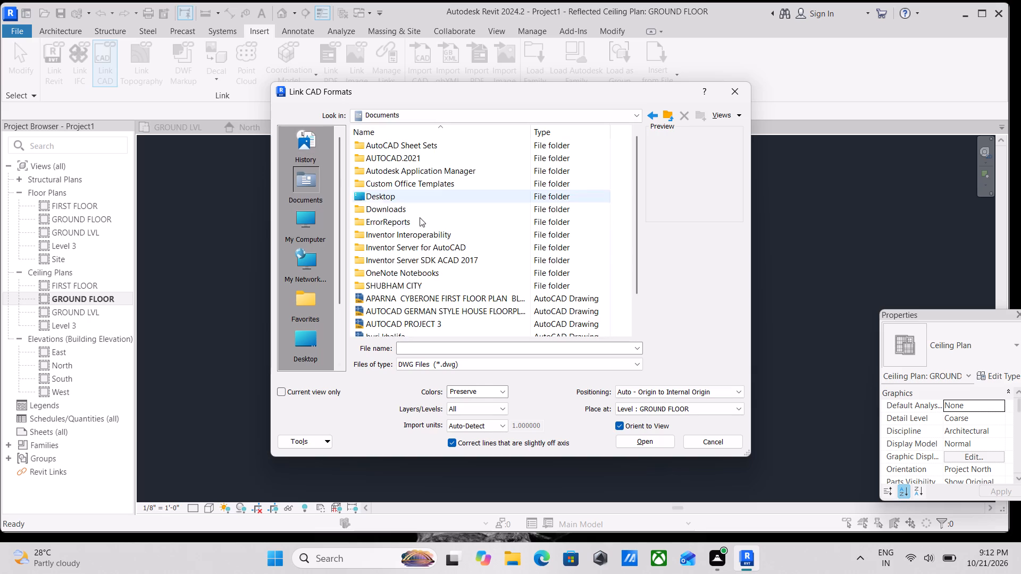
{"action": "scroll", "coordinate": [443, 233], "scroll_direction": "down", "scroll_amount": 4}
{"action": "scroll", "coordinate": [391, 271], "scroll_direction": "up", "scroll_amount": 2}
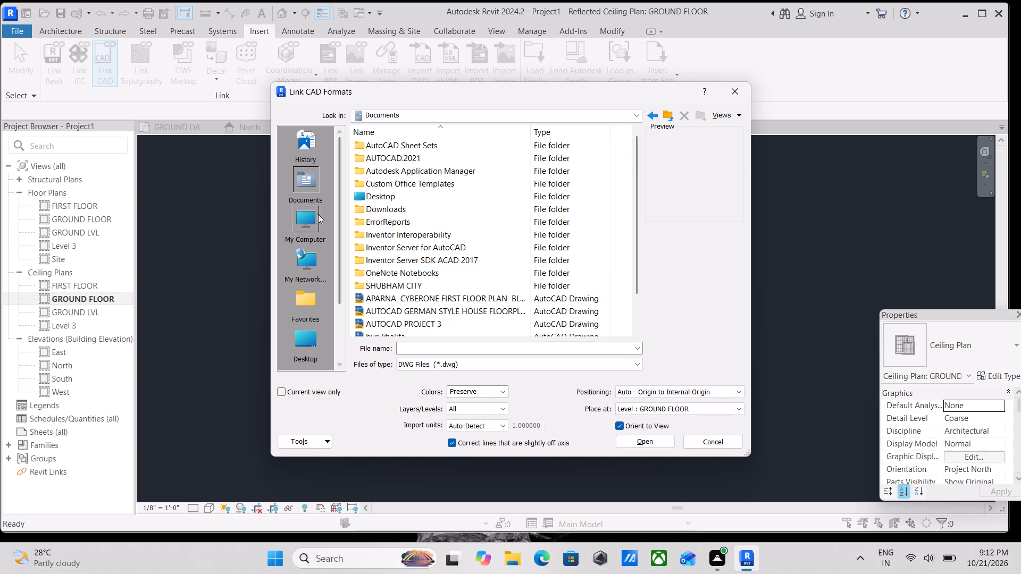
{"action": "double_click", "coordinate": [307, 215]}
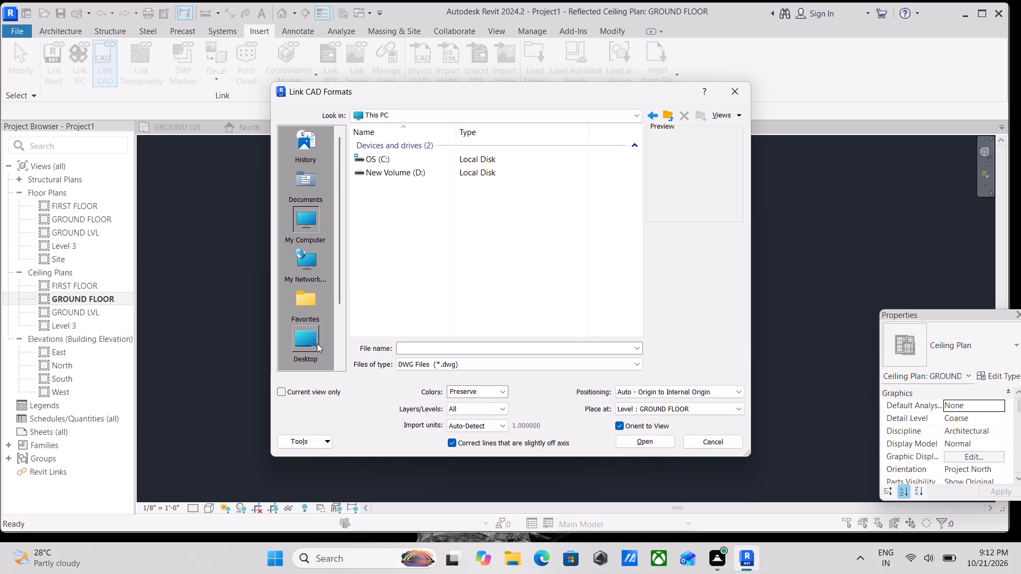
{"action": "double_click", "coordinate": [317, 348]}
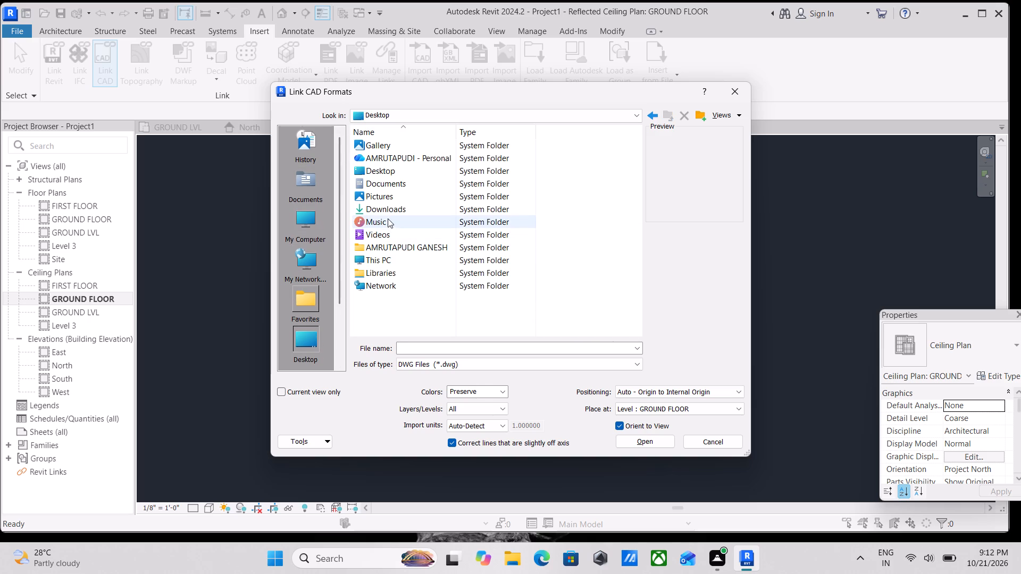
{"action": "double_click", "coordinate": [390, 207]}
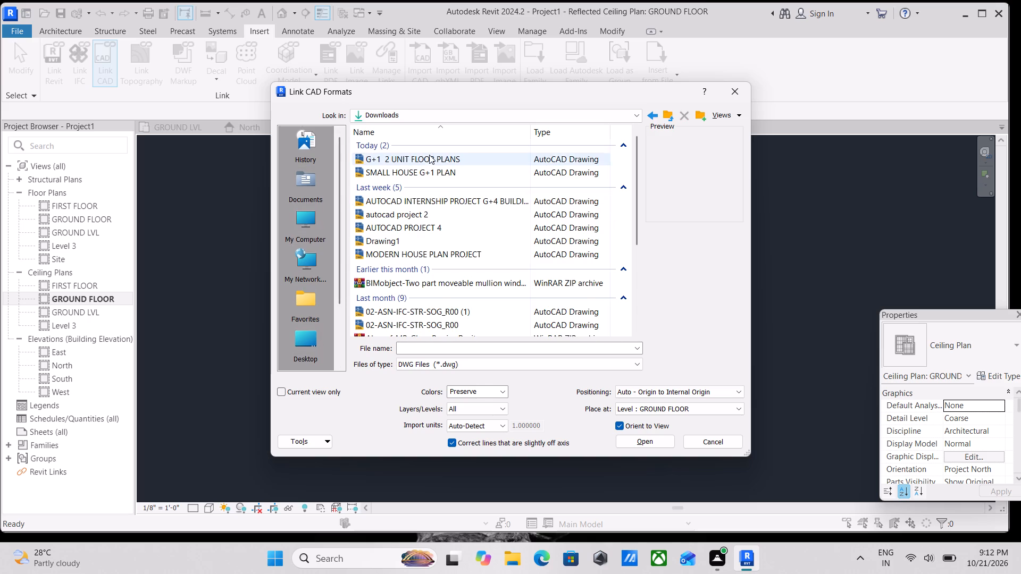
Link G+1 2 UNIT FLOOR PLANS.dwg with Auto - Center to Center positioning, placed at level GROUND FLOOR.
{"action": "left_click", "coordinate": [488, 155]}
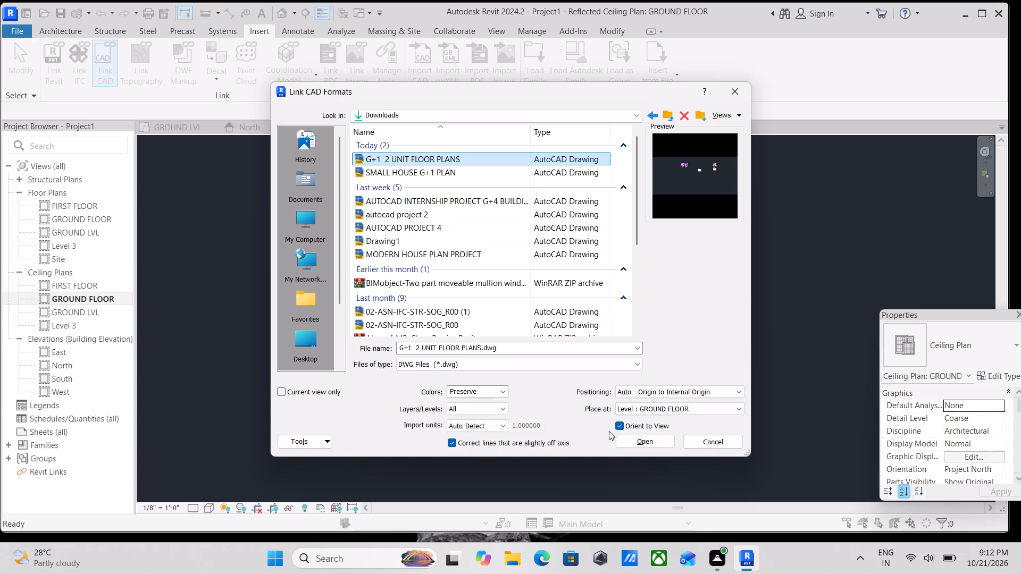
{"action": "left_click", "coordinate": [697, 392]}
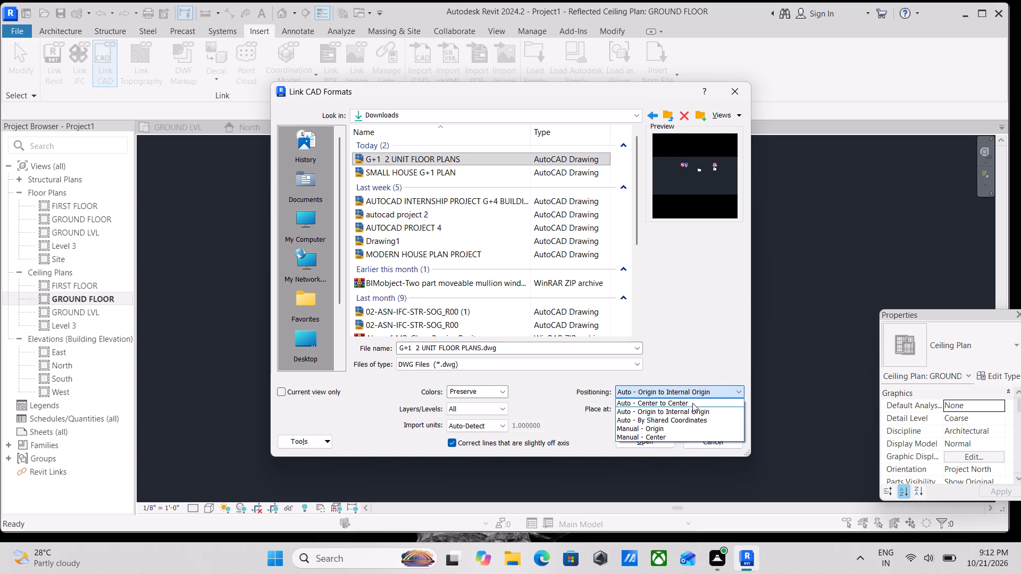
{"action": "left_click", "coordinate": [688, 401]}
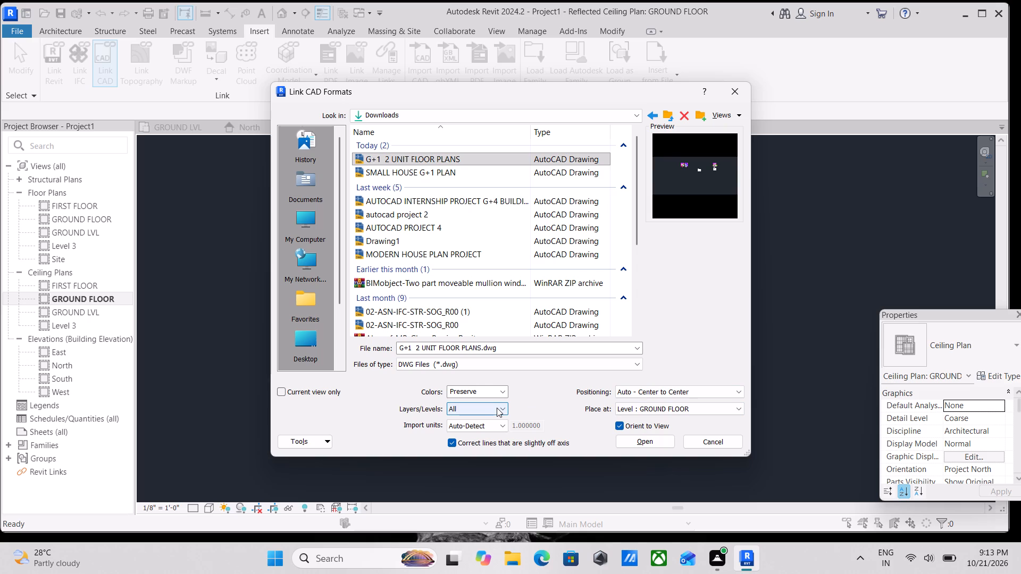
{"action": "scroll", "coordinate": [646, 413], "scroll_direction": "up", "scroll_amount": 2}
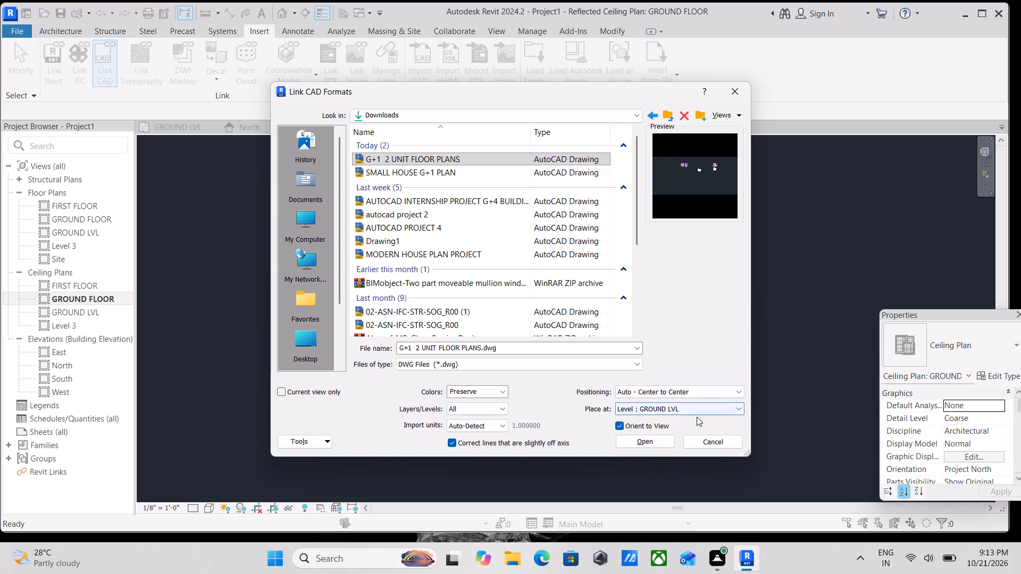
{"action": "left_click", "coordinate": [678, 402]}
{"action": "left_click", "coordinate": [679, 429]}
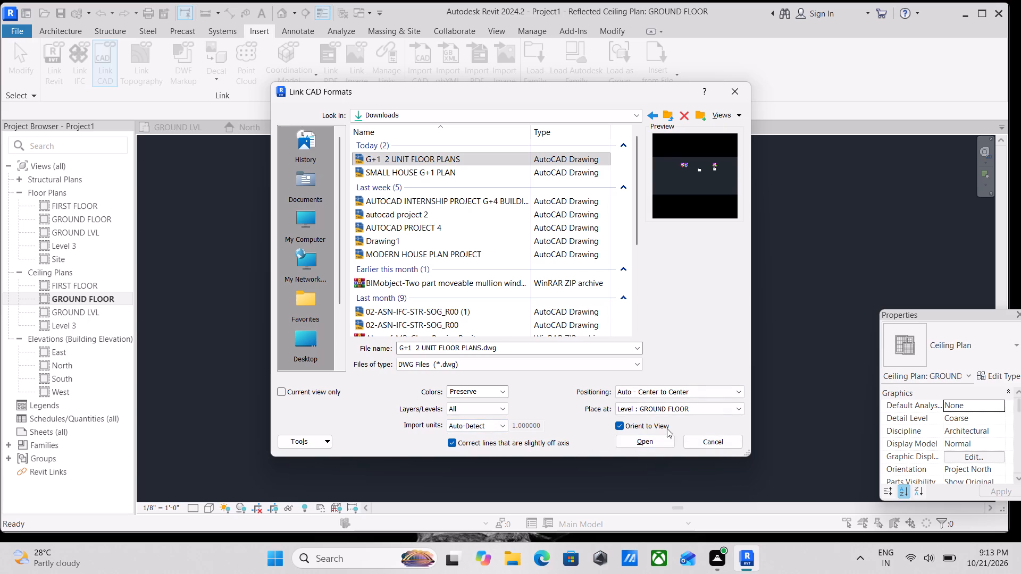
{"action": "left_click", "coordinate": [639, 444]}
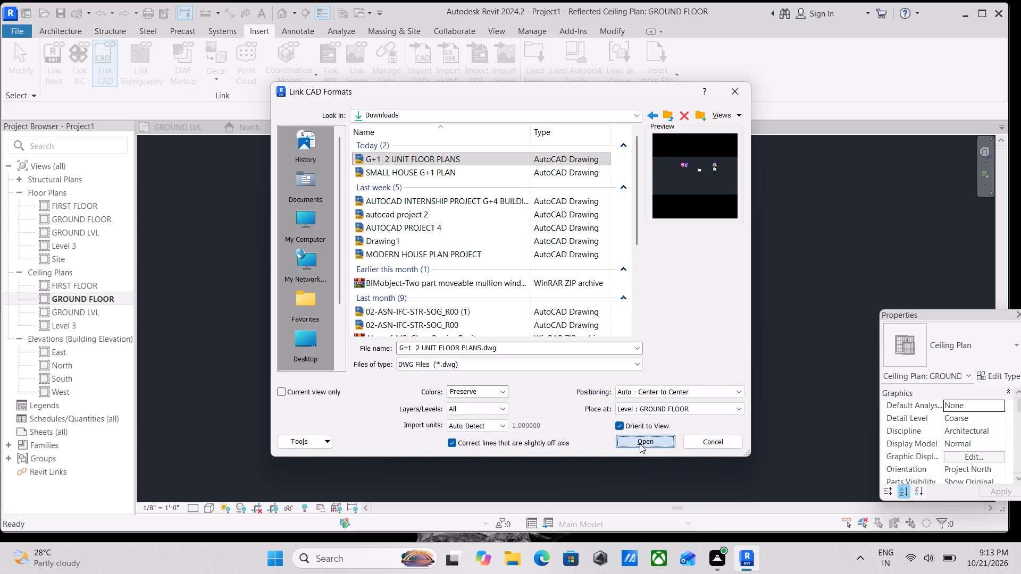
{"action": "scroll", "coordinate": [567, 326], "scroll_direction": "down", "scroll_amount": 1}
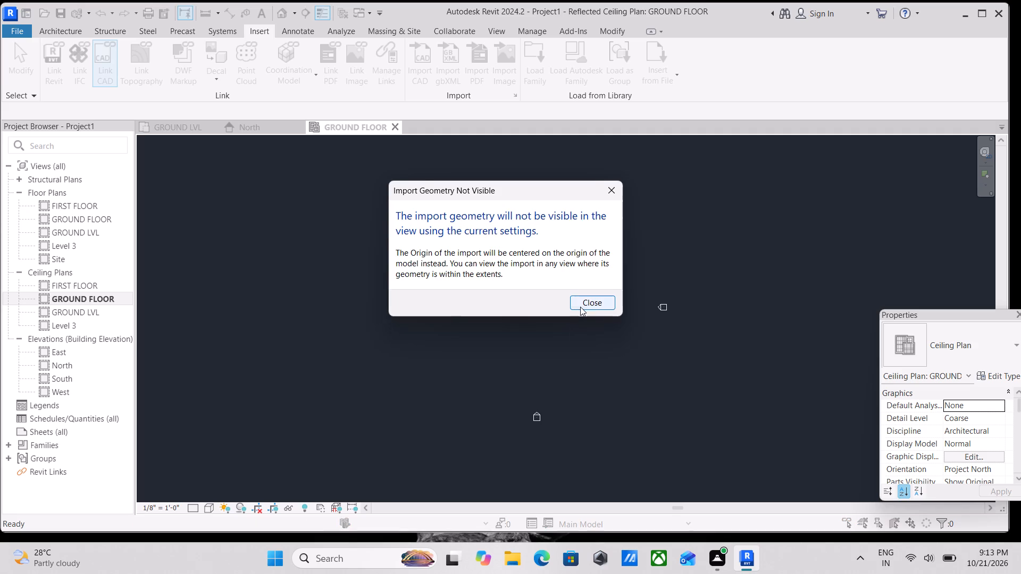
{"action": "left_click", "coordinate": [582, 306]}
Examine the area around the elevation markers in the GROUND FLOOR ceiling plan for the linked floor plan drawing.
{"action": "scroll", "coordinate": [680, 318], "scroll_direction": "up", "scroll_amount": 3}
{"action": "scroll", "coordinate": [583, 320], "scroll_direction": "down", "scroll_amount": 2}
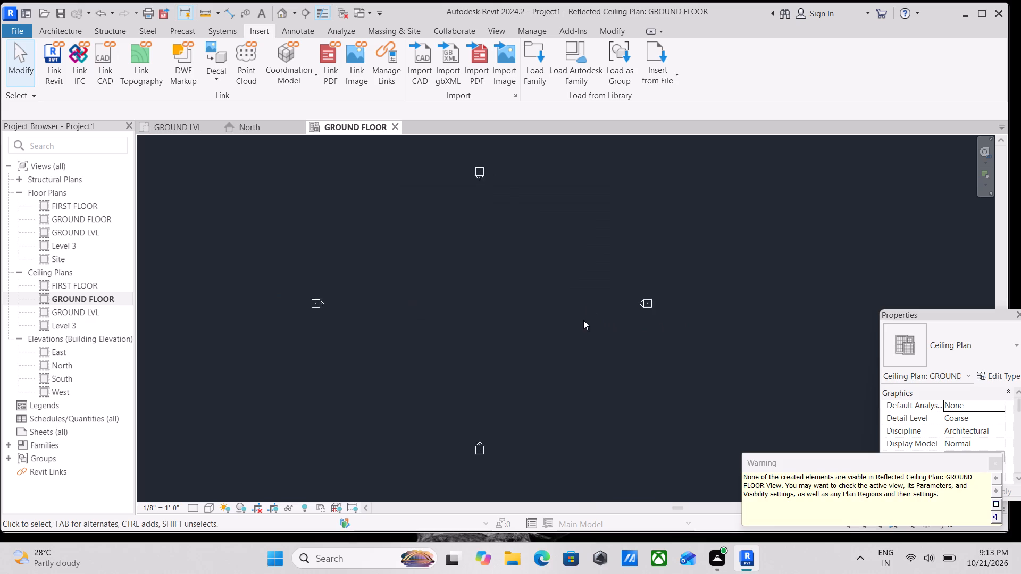
{"action": "scroll", "coordinate": [583, 320], "scroll_direction": "down", "scroll_amount": 2}
{"action": "scroll", "coordinate": [587, 326], "scroll_direction": "down", "scroll_amount": 19}
{"action": "middle_click_drag", "start_coordinate": [622, 328], "coordinate": [568, 331]}
{"action": "scroll", "coordinate": [568, 331], "scroll_direction": "up", "scroll_amount": 16}
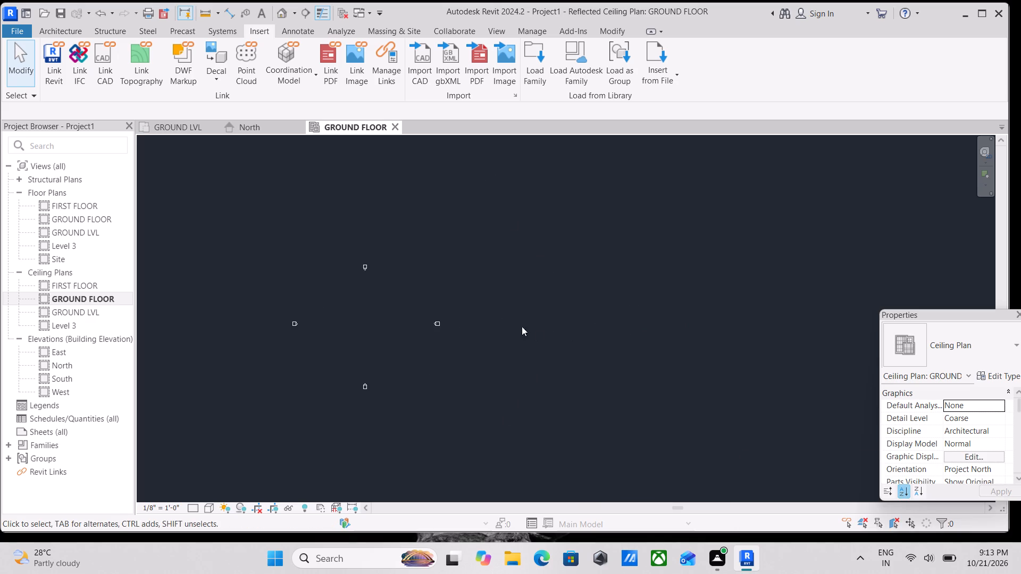
{"action": "middle_click_drag", "start_coordinate": [495, 292], "coordinate": [592, 375]}
{"action": "scroll", "coordinate": [592, 375], "scroll_direction": "up", "scroll_amount": 5}
{"action": "scroll", "coordinate": [462, 443], "scroll_direction": "up", "scroll_amount": 5}
{"action": "scroll", "coordinate": [463, 445], "scroll_direction": "down", "scroll_amount": 2}
{"action": "middle_click_drag", "start_coordinate": [463, 443], "coordinate": [449, 351]}
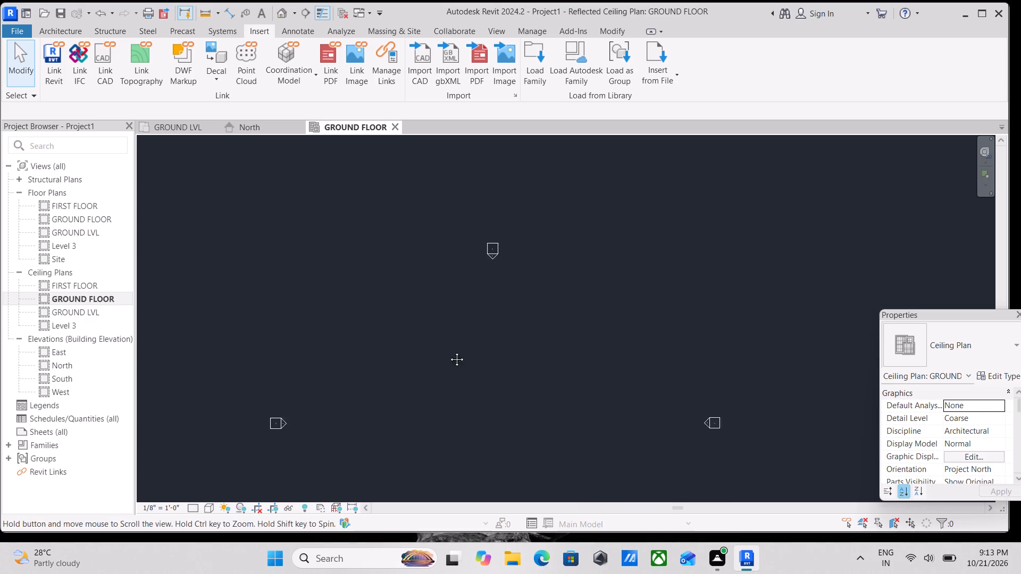
Examine the area around the elevation markers in the GROUND FLOOR ceiling plan for the linked drawing.
{"action": "middle_click_drag", "start_coordinate": [449, 351], "coordinate": [426, 265]}
{"action": "scroll", "coordinate": [717, 248], "scroll_direction": "up", "scroll_amount": 3}
{"action": "middle_click_drag", "start_coordinate": [701, 230], "coordinate": [715, 387]}
{"action": "scroll", "coordinate": [663, 290], "scroll_direction": "up", "scroll_amount": 8}
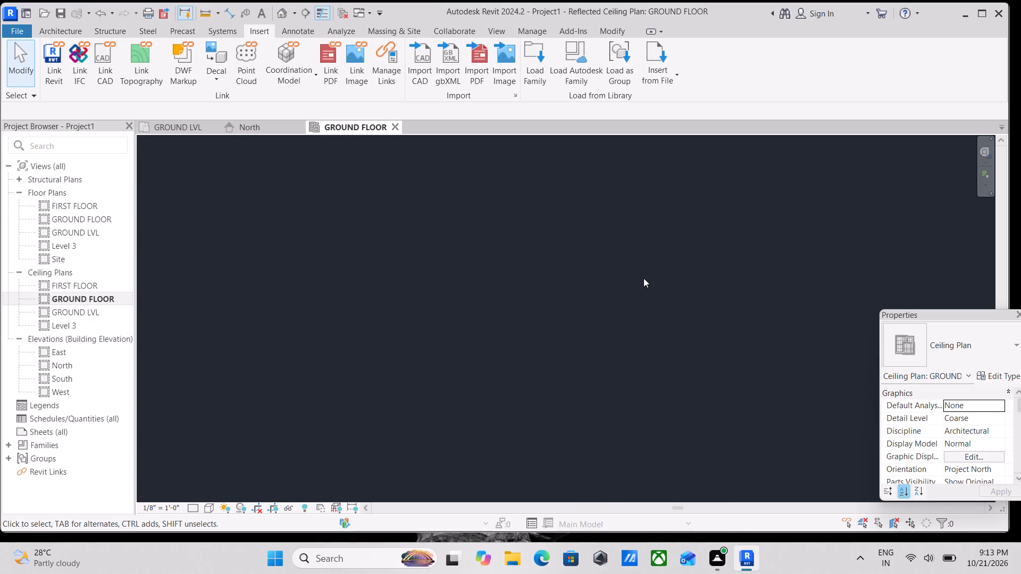
{"action": "scroll", "coordinate": [643, 278], "scroll_direction": "down", "scroll_amount": 4}
{"action": "scroll", "coordinate": [699, 312], "scroll_direction": "up", "scroll_amount": 17}
{"action": "scroll", "coordinate": [710, 344], "scroll_direction": "up", "scroll_amount": 6}
{"action": "scroll", "coordinate": [710, 344], "scroll_direction": "down", "scroll_amount": 20}
{"action": "scroll", "coordinate": [710, 344], "scroll_direction": "down", "scroll_amount": 5}
{"action": "scroll", "coordinate": [623, 328], "scroll_direction": "down", "scroll_amount": 9}
{"action": "middle_click_drag", "start_coordinate": [535, 317], "coordinate": [589, 401]}
{"action": "scroll", "coordinate": [589, 401], "scroll_direction": "up", "scroll_amount": 1}
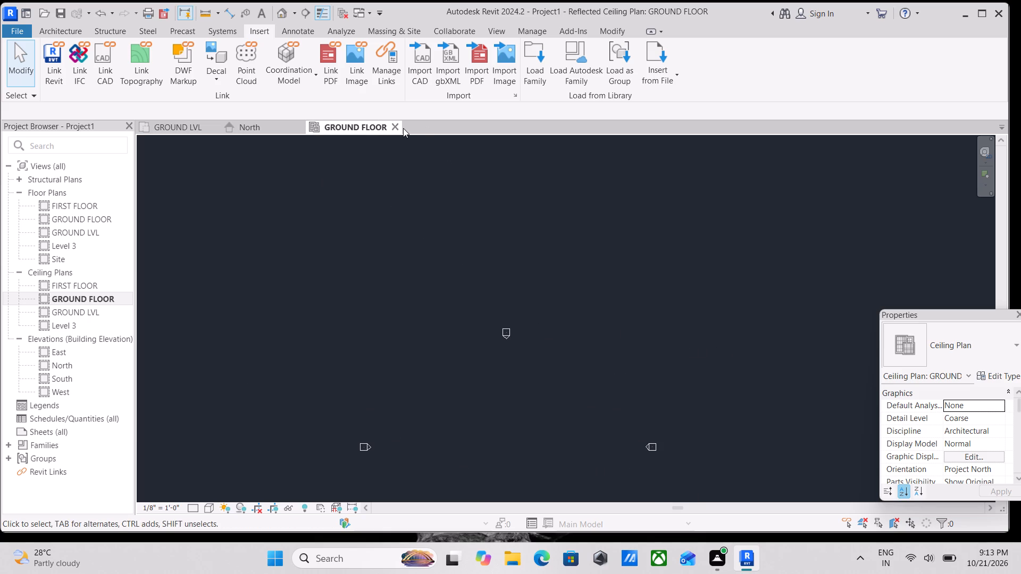
Close the GROUND FLOOR ceiling plan, check the GROUND LVL floor plan, and open the GROUND FLOOR floor plan.
{"action": "left_click", "coordinate": [398, 125]}
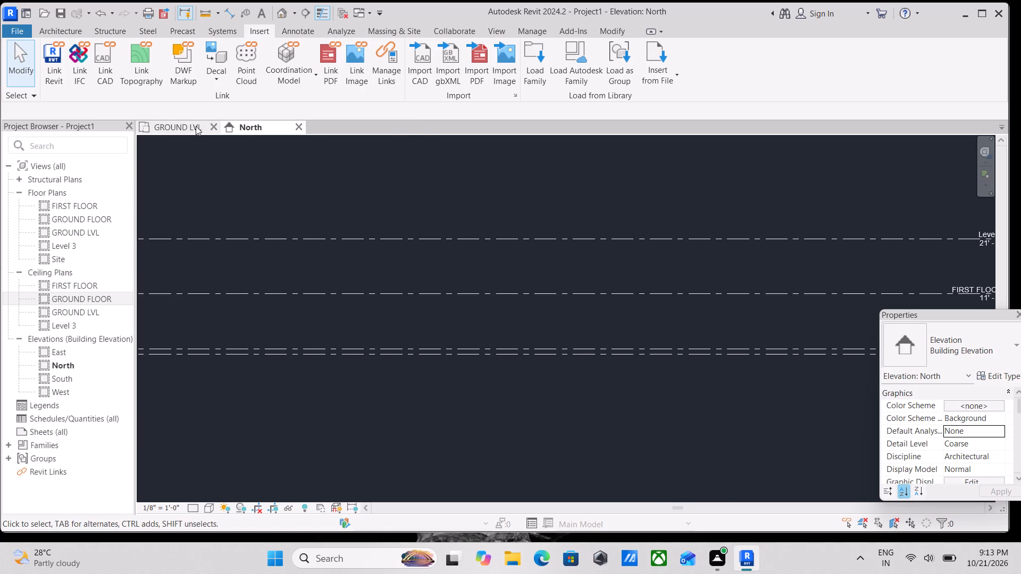
{"action": "left_click", "coordinate": [196, 126]}
{"action": "scroll", "coordinate": [326, 235], "scroll_direction": "down", "scroll_amount": 2}
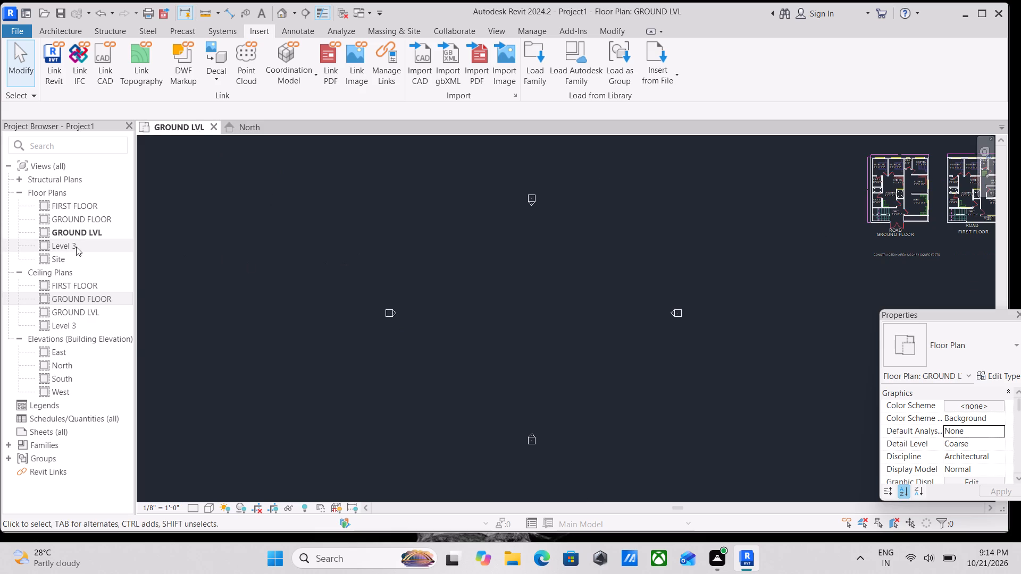
{"action": "double_click", "coordinate": [72, 216]}
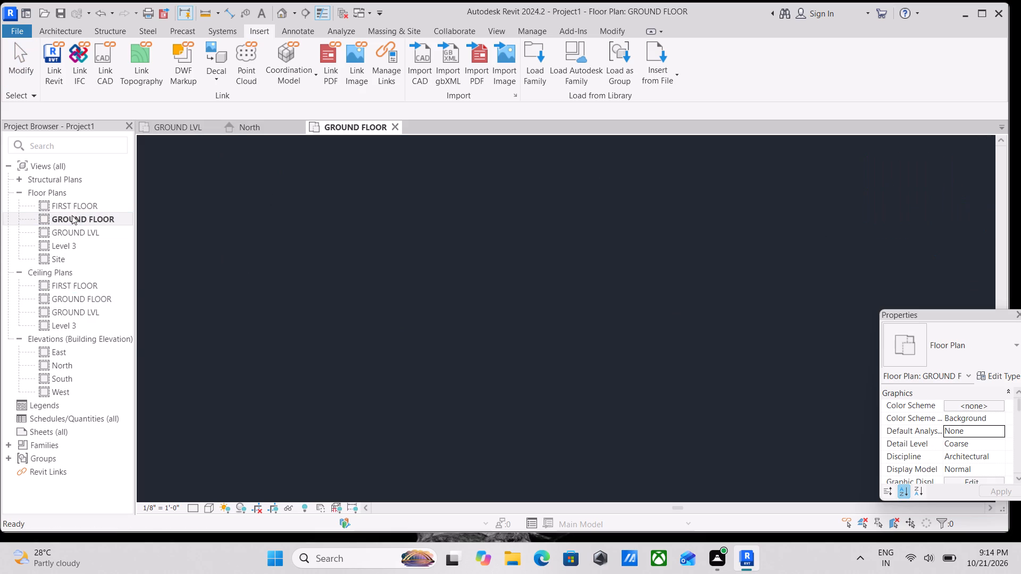
Select the linked G+1 2 UNIT FLOOR PLANS.dwg and nudge it west until its west edge lines up with the east elevation marker.
{"action": "scroll", "coordinate": [629, 228], "scroll_direction": "down", "scroll_amount": 1}
{"action": "middle_click_drag", "start_coordinate": [631, 232], "coordinate": [488, 248]}
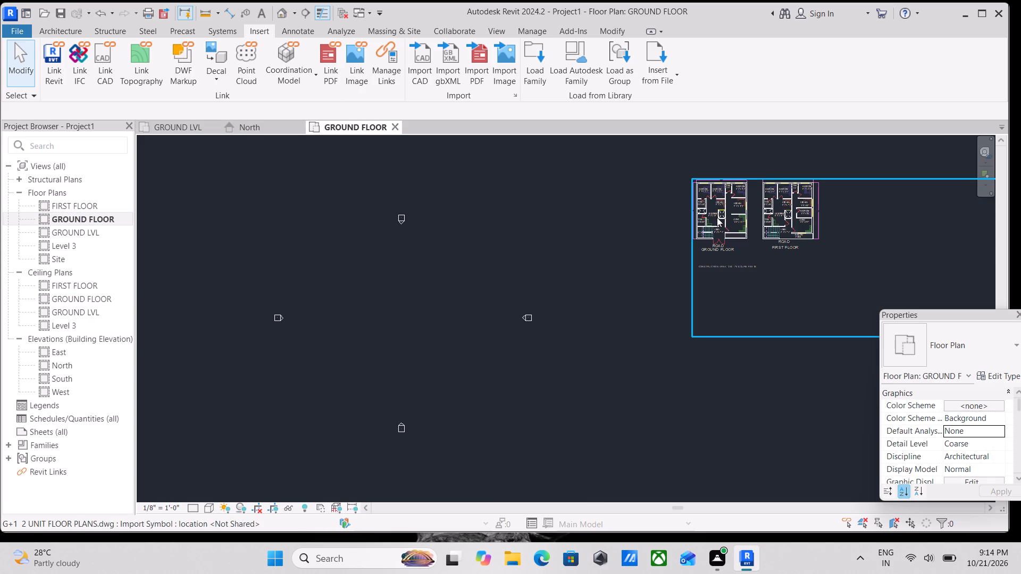
{"action": "left_click", "coordinate": [717, 217]}
{"action": "scroll", "coordinate": [723, 299], "scroll_direction": "up", "scroll_amount": 1}
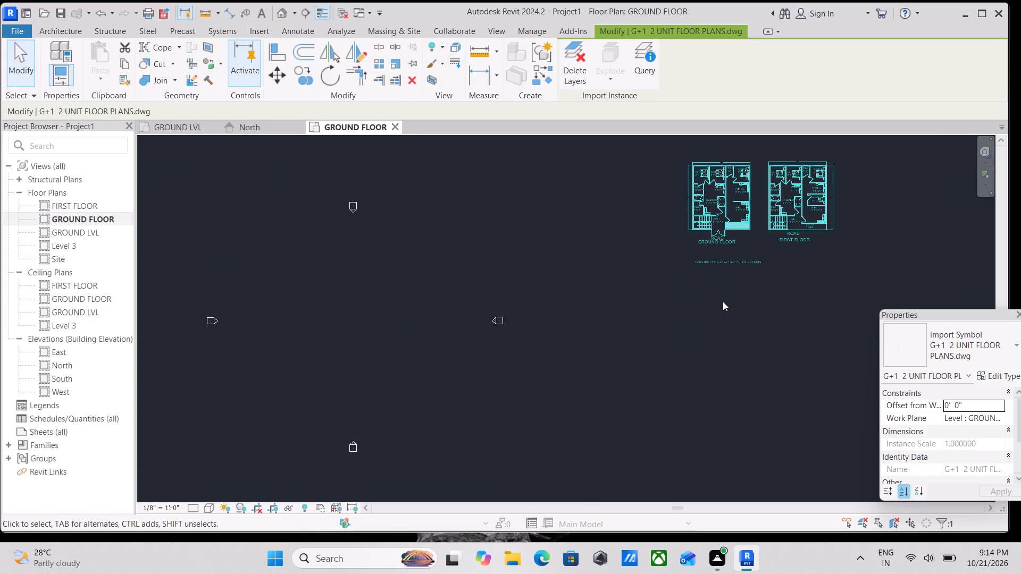
{"action": "key", "text": "Left"}
{"action": "key", "text": "Left"}
{"action": "key", "text": "Left"}
{"action": "key", "text": "Left"}
{"action": "key", "text": "Left"}
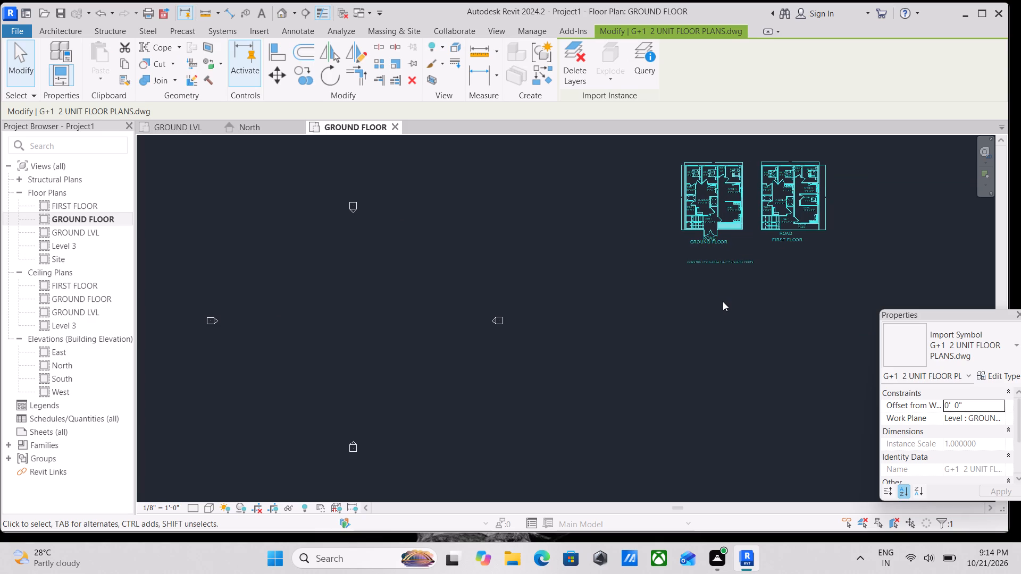
{"action": "key", "text": "Left"}
{"action": "key", "text": "Left"}
{"action": "key", "text": "Left"}
{"action": "key", "text": "Left"}
{"action": "key", "text": "Left"}
{"action": "key", "text": "Left"}
{"action": "key", "text": "Left"}
{"action": "key", "text": "Left"}
{"action": "key", "text": "Left"}
{"action": "key", "text": "Left"}
{"action": "key", "text": "Left"}
{"action": "key", "text": "Left"}
{"action": "key", "text": "Left"}
{"action": "key", "text": "Left"}
{"action": "key", "text": "Left"}
{"action": "key", "text": "Left"}
{"action": "key", "text": "Left"}
{"action": "key", "text": "Left"}
{"action": "key", "text": "Left"}
{"action": "key", "text": "Left"}
{"action": "key", "text": "Left"}
{"action": "key", "text": "Left"}
{"action": "key", "text": "Left"}
{"action": "key", "text": "Left"}
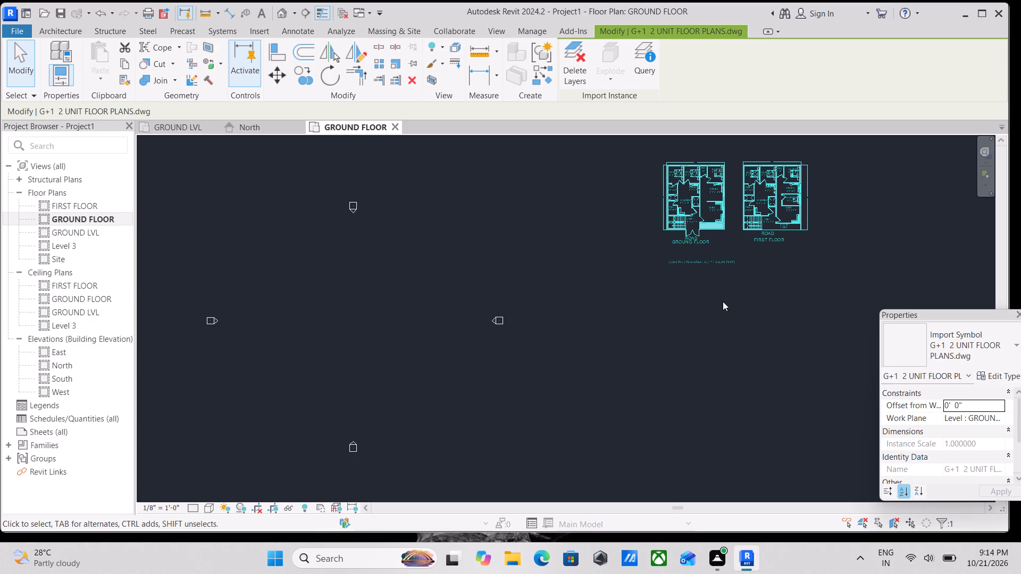
{"action": "key", "text": "Left"}
{"action": "key", "text": "Left"}
{"action": "key", "text": "Left"}
{"action": "key", "text": "Left"}
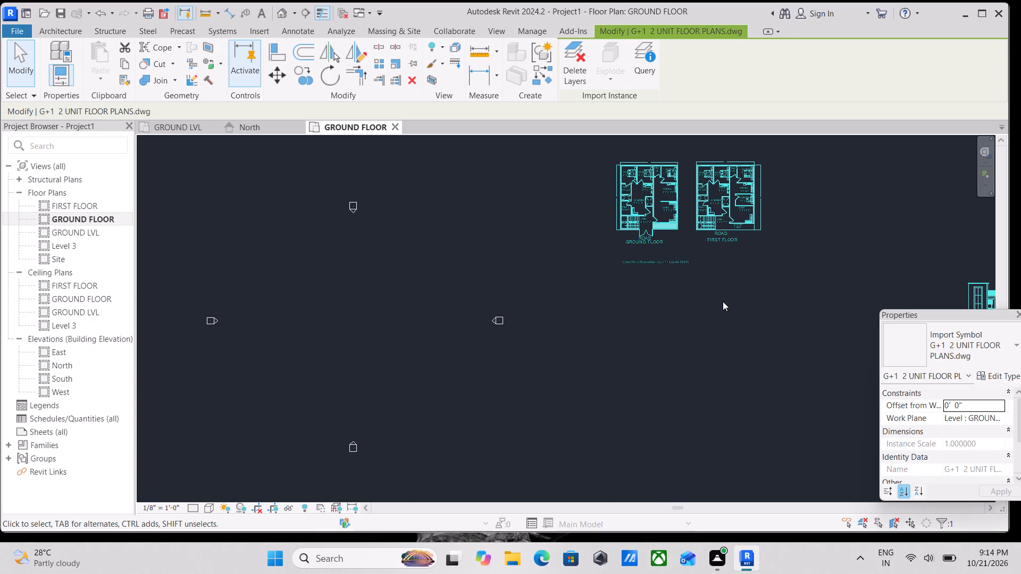
{"action": "key", "text": "Left"}
{"action": "key", "text": "Left"}
{"action": "key", "text": "Left"}
{"action": "key", "text": "Left"}
{"action": "key", "text": "Left"}
{"action": "key", "text": "Left"}
{"action": "key", "text": "Left"}
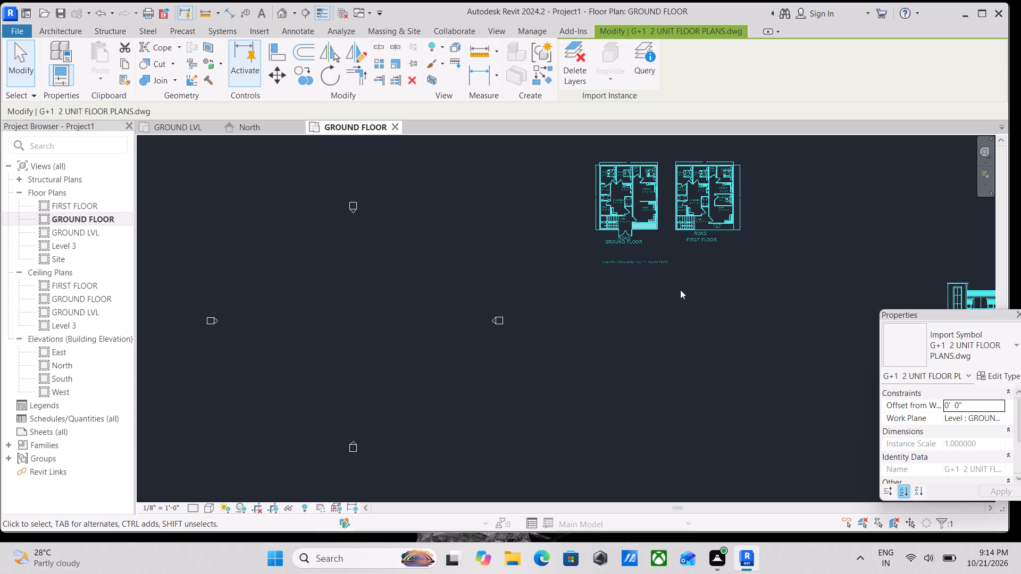
{"action": "key", "text": "Left"}
{"action": "key", "text": "Left"}
{"action": "key", "text": "Left"}
{"action": "scroll", "coordinate": [687, 321], "scroll_direction": "down", "scroll_amount": 1}
{"action": "key", "text": "Left"}
{"action": "key", "text": "Left"}
{"action": "key", "text": "Left"}
{"action": "scroll", "coordinate": [684, 322], "scroll_direction": "down", "scroll_amount": 2}
{"action": "key", "text": "Left"}
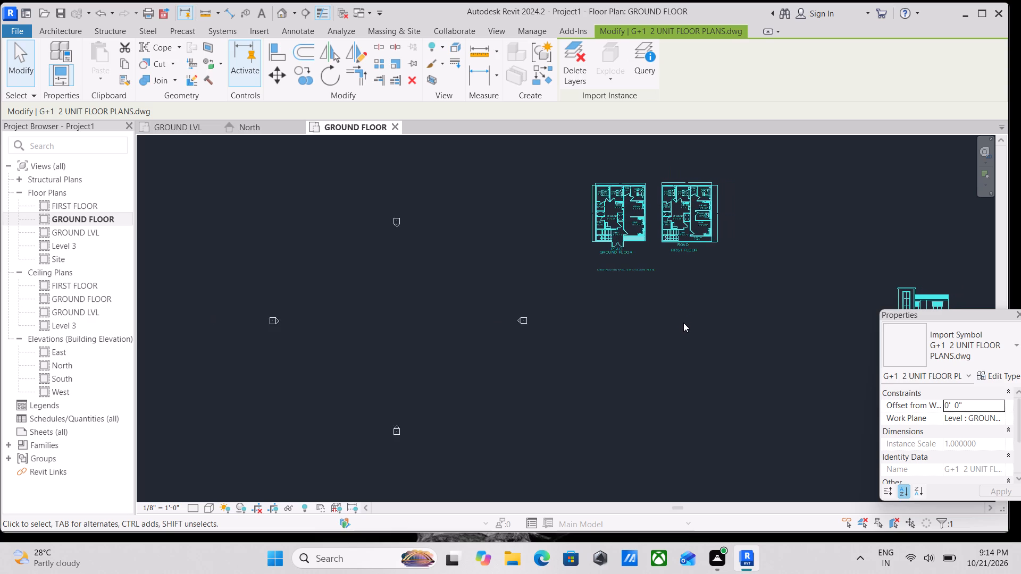
{"action": "scroll", "coordinate": [683, 323], "scroll_direction": "down", "scroll_amount": 2}
{"action": "key", "text": "Left"}
{"action": "key", "text": "Left"}
{"action": "key", "text": "Left"}
{"action": "key", "text": "Left"}
{"action": "key", "text": "Left"}
{"action": "key", "text": "Left"}
{"action": "key", "text": "Left"}
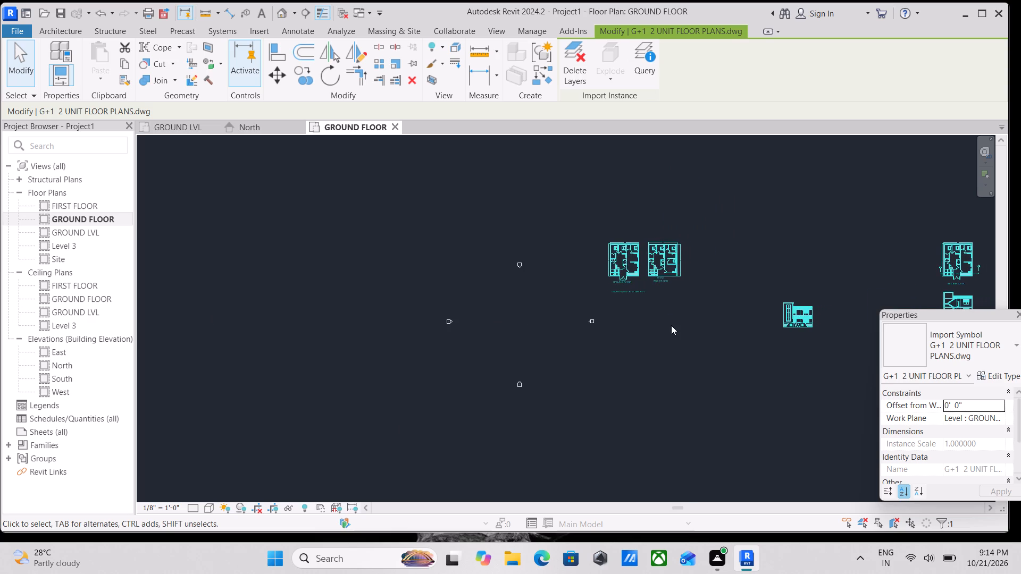
{"action": "key", "text": "Left"}
{"action": "key", "text": "Left"}
{"action": "key", "text": "Left"}
{"action": "key", "text": "Left"}
{"action": "key", "text": "Left"}
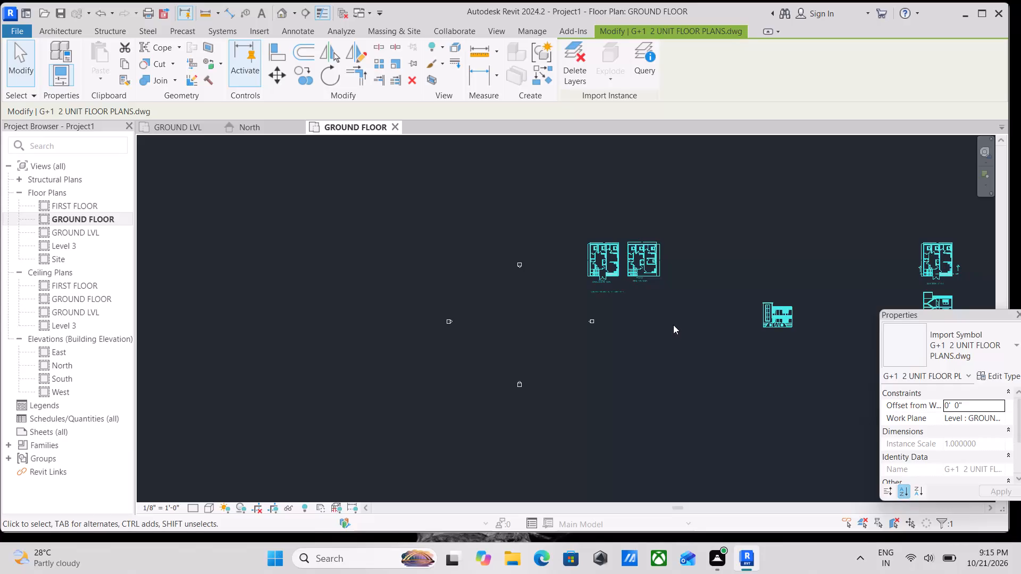
Nudge the linked drawing further west until its ground floor plan sits just east of the north elevation marker.
{"action": "scroll", "coordinate": [734, 252], "scroll_direction": "up", "scroll_amount": 2}
{"action": "scroll", "coordinate": [642, 305], "scroll_direction": "up", "scroll_amount": 6}
{"action": "scroll", "coordinate": [508, 256], "scroll_direction": "up", "scroll_amount": 3}
{"action": "scroll", "coordinate": [595, 301], "scroll_direction": "down", "scroll_amount": 2}
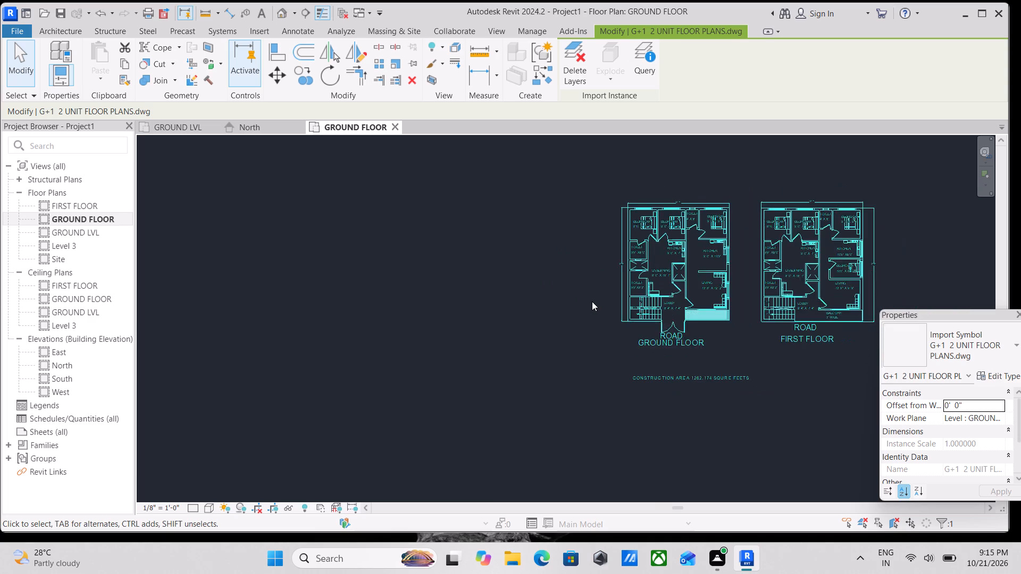
{"action": "scroll", "coordinate": [587, 305], "scroll_direction": "down", "scroll_amount": 2}
{"action": "key", "text": "Left"}
{"action": "key", "text": "Left"}
{"action": "key", "text": "Left"}
{"action": "key", "text": "Left"}
{"action": "key", "text": "Left"}
{"action": "key", "text": "Left"}
{"action": "key", "text": "Left"}
{"action": "key", "text": "Left"}
{"action": "key", "text": "Left"}
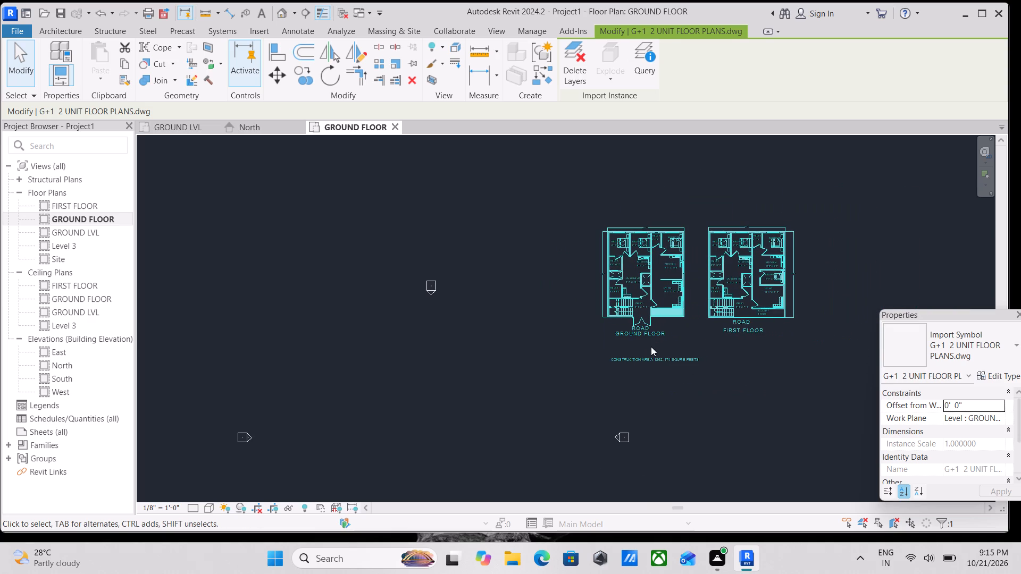
{"action": "key", "text": "Left"}
{"action": "key", "text": "Left"}
{"action": "key", "text": "Left"}
{"action": "key", "text": "Left"}
{"action": "key", "text": "Left"}
{"action": "scroll", "coordinate": [578, 329], "scroll_direction": "up", "scroll_amount": 2}
{"action": "key", "text": "Left"}
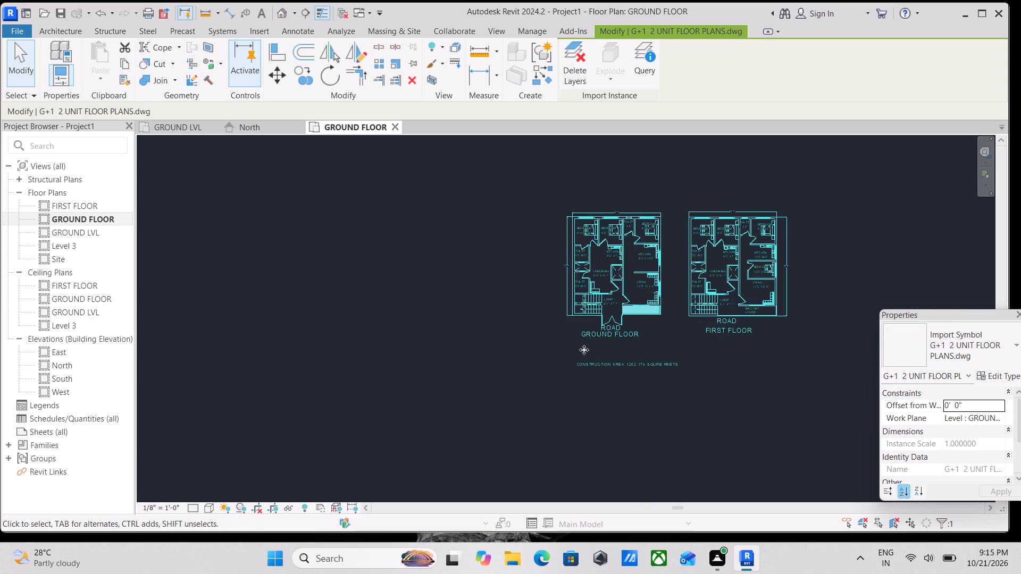
{"action": "key", "text": "Left"}
{"action": "key", "text": "Left"}
{"action": "key", "text": "Left"}
{"action": "key", "text": "Left"}
{"action": "scroll", "coordinate": [554, 339], "scroll_direction": "down", "scroll_amount": 6}
{"action": "key", "text": "Left"}
{"action": "middle_click_drag", "start_coordinate": [521, 343], "coordinate": [532, 321]}
{"action": "key", "text": "Left"}
{"action": "key", "text": "Left"}
{"action": "key", "text": "Left"}
{"action": "key", "text": "Left"}
{"action": "key", "text": "Left"}
{"action": "key", "text": "Left"}
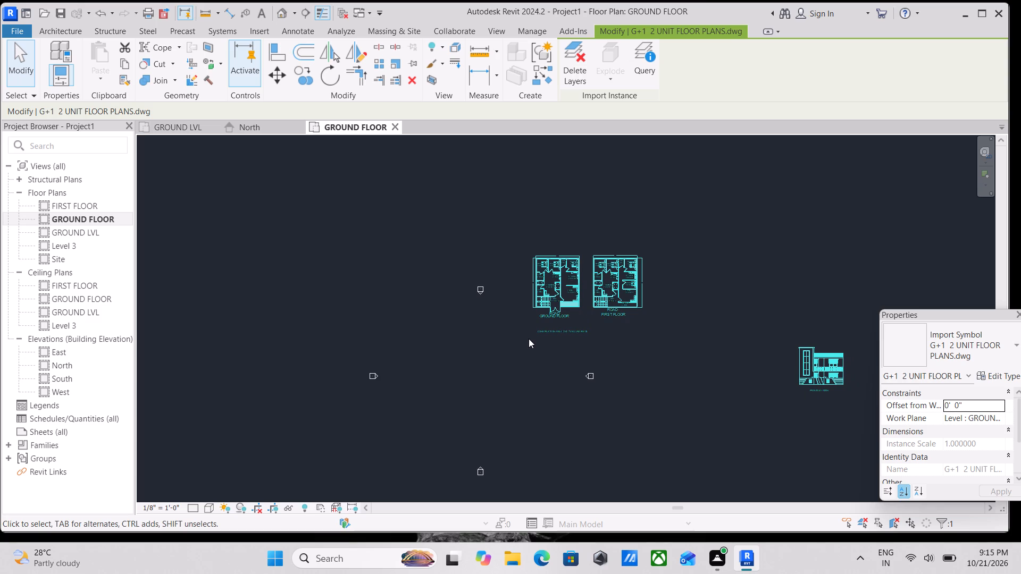
{"action": "key", "text": "Left"}
{"action": "key", "text": "Left"}
{"action": "key", "text": "Left"}
{"action": "key", "text": "Left"}
{"action": "key", "text": "Left"}
{"action": "key", "text": "Left"}
{"action": "key", "text": "Left"}
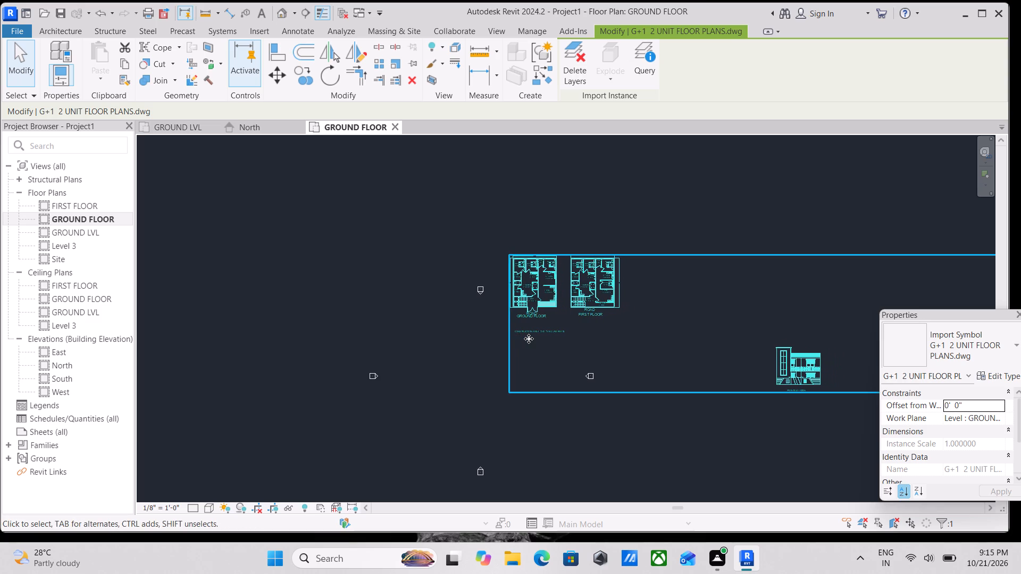
{"action": "key", "text": "Left"}
{"action": "key", "text": "Left"}
{"action": "key", "text": "Left"}
{"action": "key", "text": "Left"}
Nudge the linked drawing south until its ground floor plan is roughly level with the east and west elevation markers.
{"action": "key", "text": "Down"}
{"action": "key", "text": "Down"}
{"action": "key", "text": "Down"}
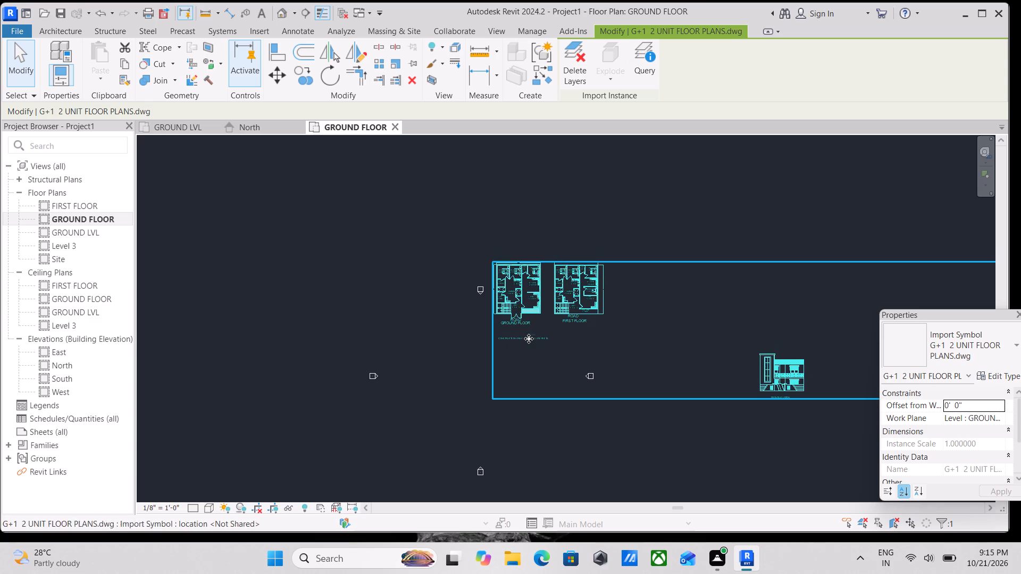
{"action": "key", "text": "Down"}
{"action": "key", "text": "Down"}
{"action": "key", "text": "Down"}
{"action": "key", "text": "Down"}
{"action": "key", "text": "Down"}
{"action": "key", "text": "Down"}
{"action": "key", "text": "Down"}
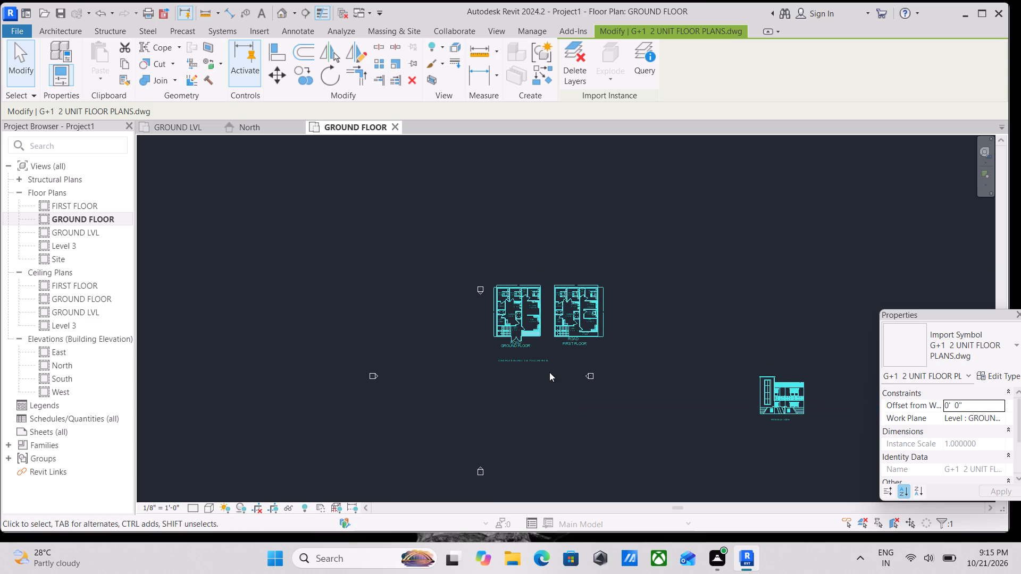
{"action": "key", "text": "Down"}
{"action": "key", "text": "Down"}
{"action": "key", "text": "Down"}
{"action": "key", "text": "Down"}
{"action": "key", "text": "Down"}
{"action": "key", "text": "Down"}
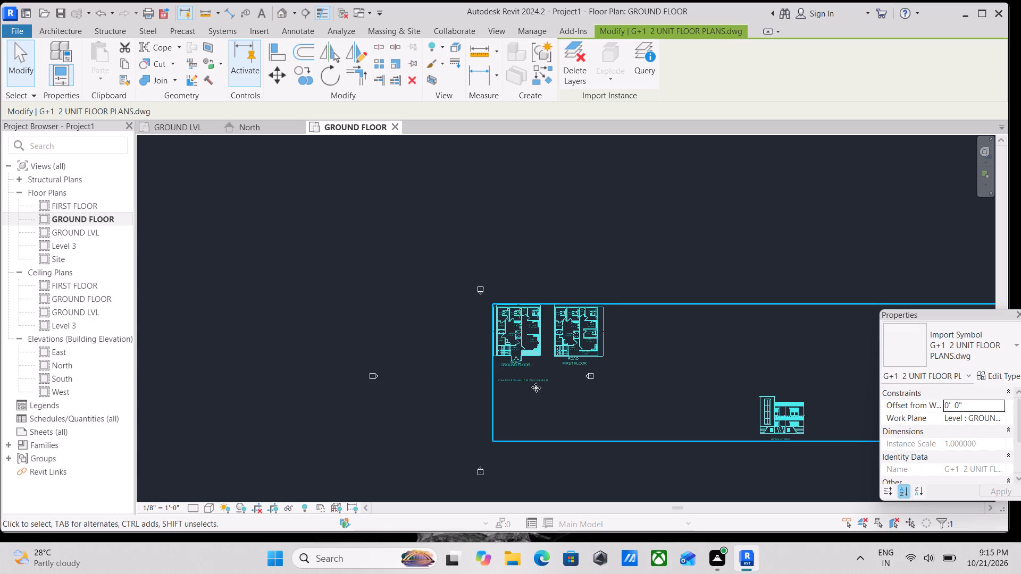
{"action": "key", "text": "Down"}
{"action": "key", "text": "Down"}
{"action": "key", "text": "Down"}
{"action": "key", "text": "Down"}
{"action": "key", "text": "Down"}
{"action": "key", "text": "Down"}
{"action": "key", "text": "Down"}
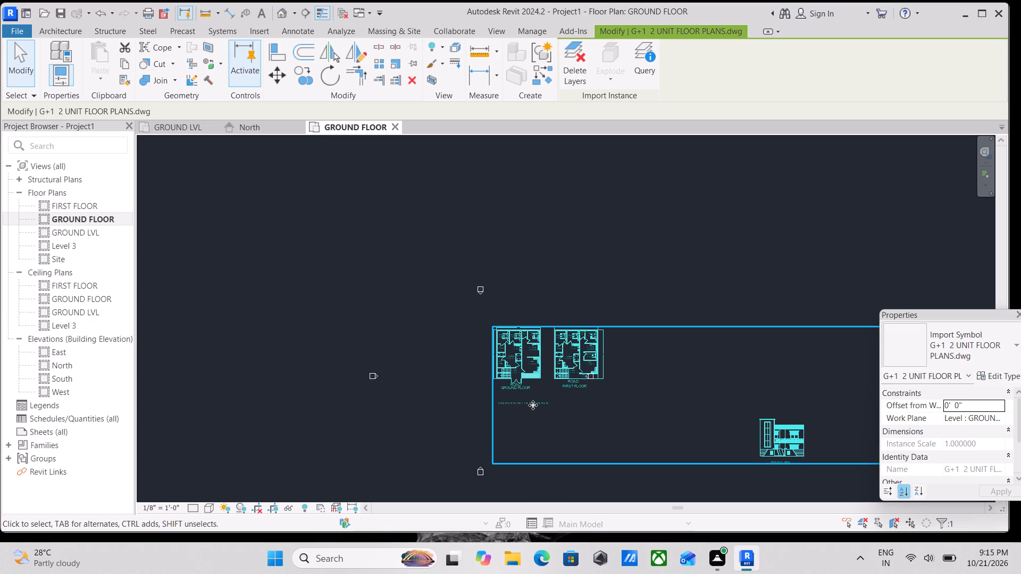
{"action": "key", "text": "Down"}
Nudge the linked G+1 2 UNIT FLOOR PLANS.dwg west until its ground floor plan is centred below the north elevation marker.
{"action": "key", "text": "Left"}
{"action": "key", "text": "Left"}
{"action": "key", "text": "Left"}
{"action": "key", "text": "Left"}
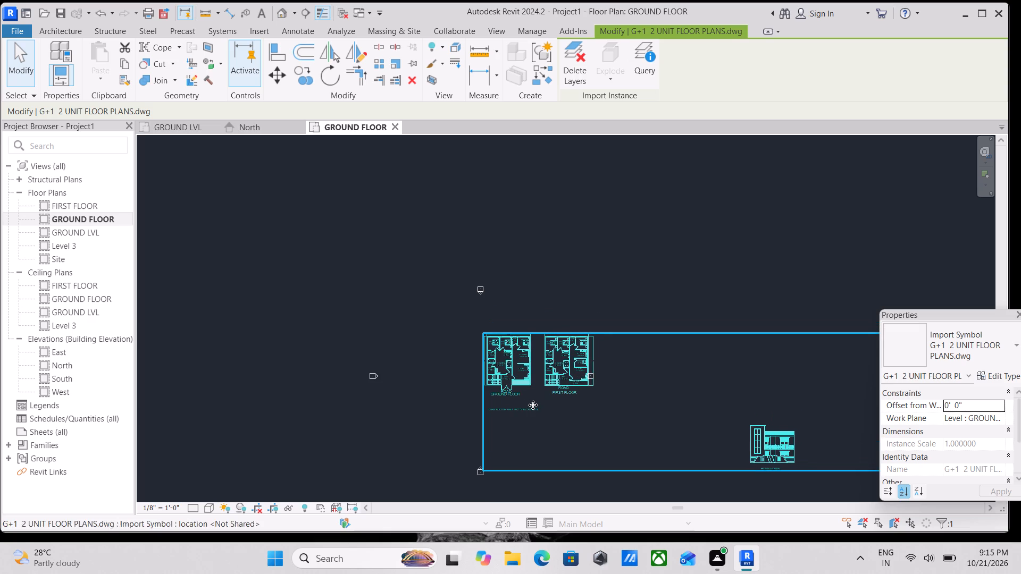
{"action": "key", "text": "Left"}
{"action": "key", "text": "Left"}
{"action": "scroll", "coordinate": [504, 393], "scroll_direction": "up", "scroll_amount": 1}
{"action": "key", "text": "Left"}
{"action": "key", "text": "Left"}
{"action": "key", "text": "Left"}
{"action": "key", "text": "Left"}
{"action": "scroll", "coordinate": [568, 407], "scroll_direction": "up", "scroll_amount": 2}
{"action": "key", "text": "Left"}
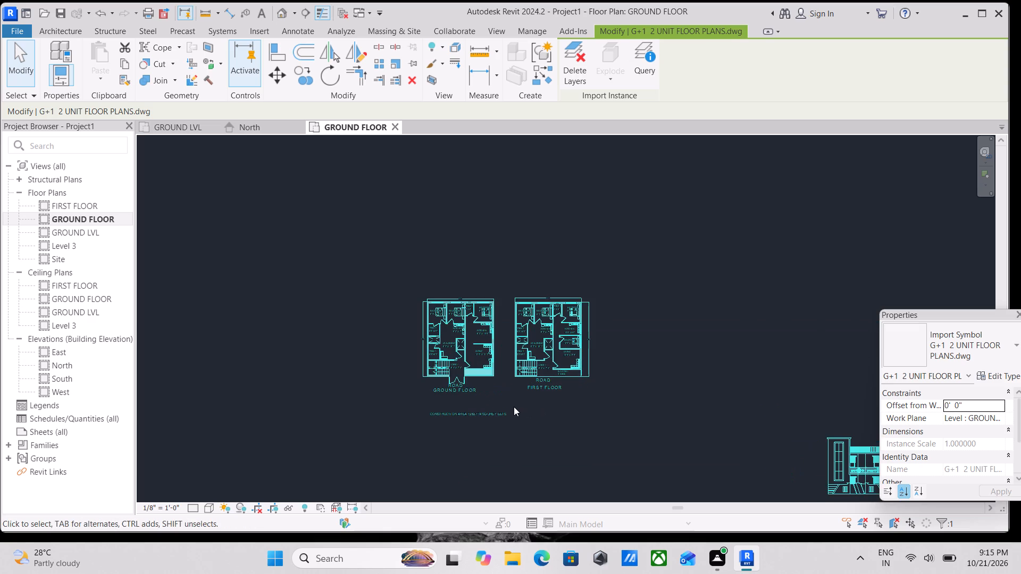
{"action": "key", "text": "Left"}
{"action": "key", "text": "Left"}
{"action": "key", "text": "Left"}
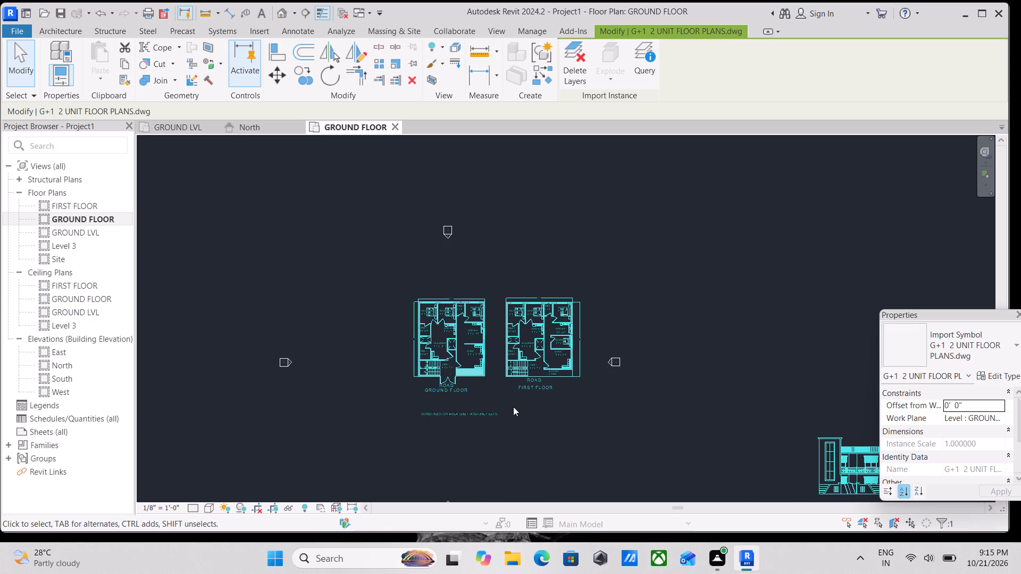
{"action": "key", "text": "Left"}
Nudge the linked drawing further west until the east edge of its ground floor plan sits just past the north elevation marker.
{"action": "scroll", "coordinate": [509, 405], "scroll_direction": "up", "scroll_amount": 1}
{"action": "key", "text": "Left"}
{"action": "scroll", "coordinate": [502, 405], "scroll_direction": "up", "scroll_amount": 3}
{"action": "scroll", "coordinate": [473, 387], "scroll_direction": "down", "scroll_amount": 2}
{"action": "middle_click_drag", "start_coordinate": [480, 392], "coordinate": [560, 390]}
{"action": "scroll", "coordinate": [560, 390], "scroll_direction": "down", "scroll_amount": 2}
{"action": "key", "text": "Left"}
{"action": "key", "text": "Left"}
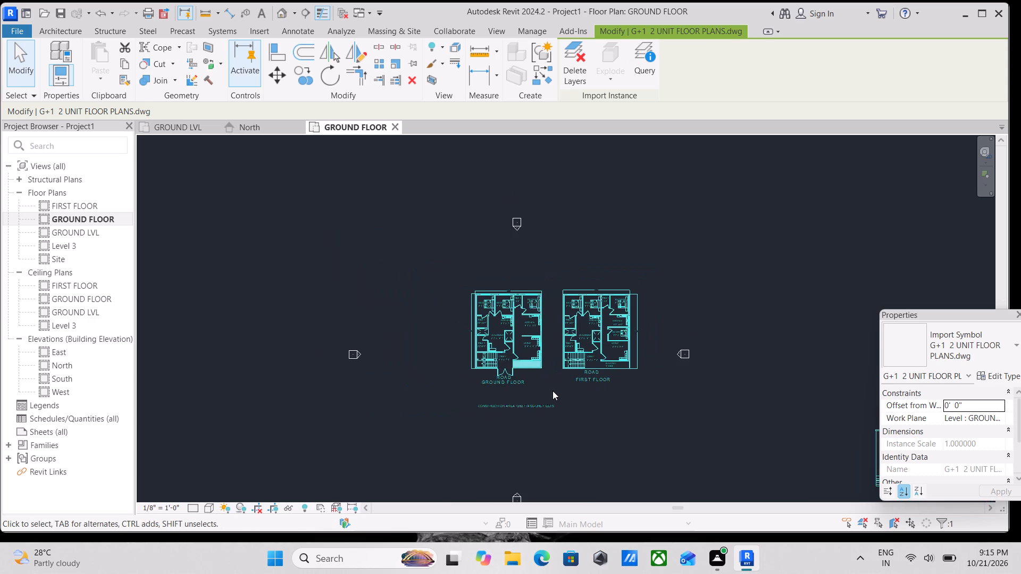
{"action": "key", "text": "Left"}
{"action": "key", "text": "Left"}
{"action": "key", "text": "Left"}
{"action": "key", "text": "Left"}
{"action": "key", "text": "Left"}
{"action": "key", "text": "Left"}
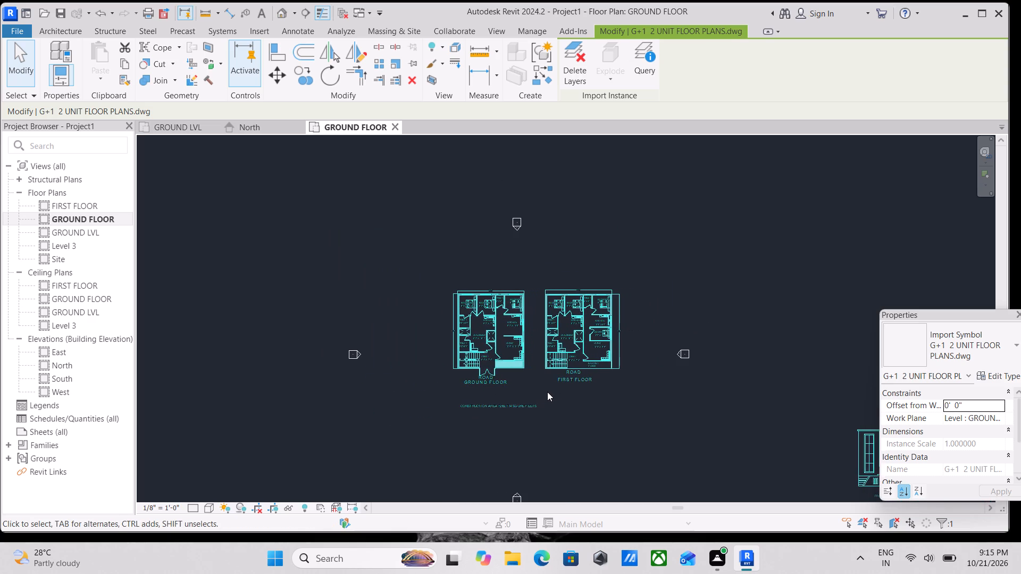
Nudge the linked drawing south and west until its two floor plans flank the north marker, level with the east and west markers.
{"action": "scroll", "coordinate": [550, 390], "scroll_direction": "down", "scroll_amount": 1}
{"action": "key", "text": "Down"}
{"action": "key", "text": "Down"}
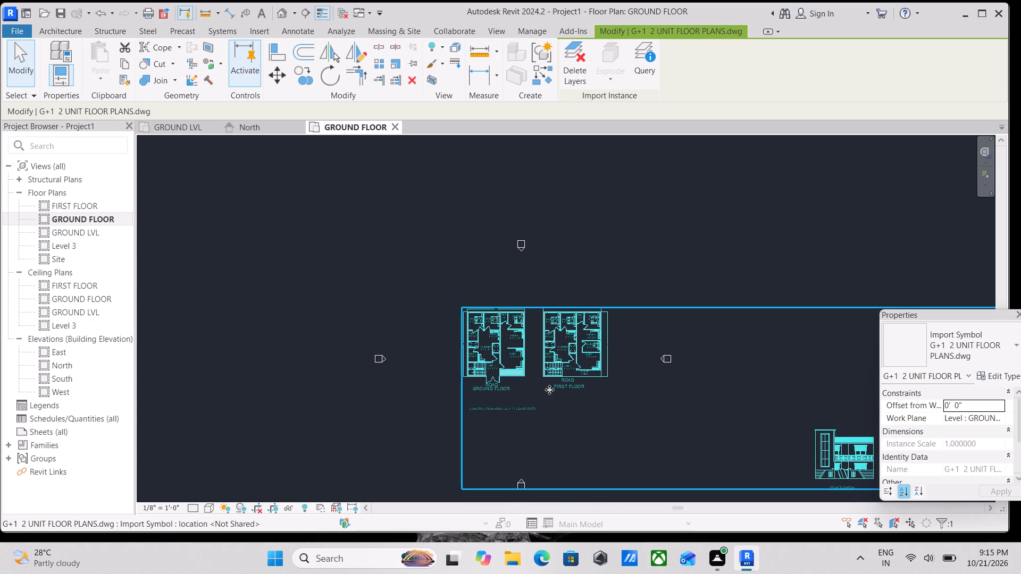
{"action": "key", "text": "Left"}
{"action": "key", "text": "Left"}
{"action": "key", "text": "Left"}
{"action": "scroll", "coordinate": [558, 396], "scroll_direction": "up", "scroll_amount": 2}
{"action": "key", "text": "Left"}
{"action": "key", "text": "Left"}
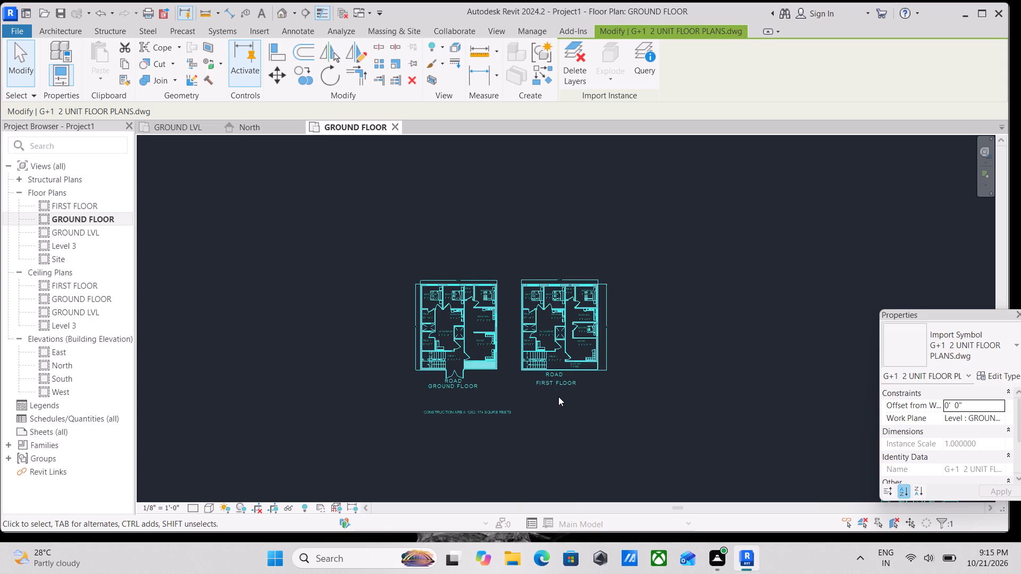
{"action": "key", "text": "Left"}
{"action": "key", "text": "Down"}
{"action": "key", "text": "Down"}
{"action": "key", "text": "Down"}
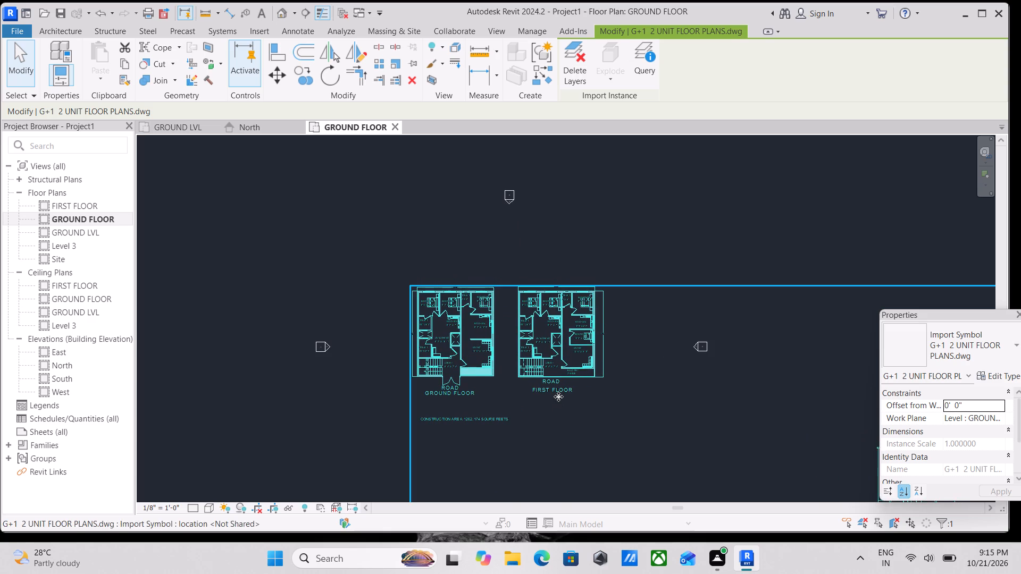
{"action": "key", "text": "Down"}
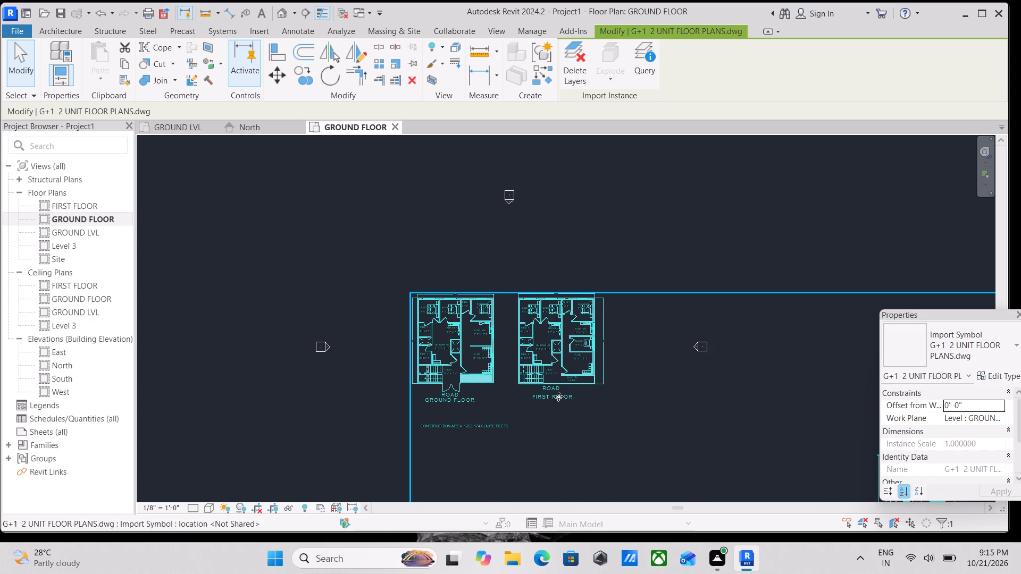
{"action": "key", "text": "Left"}
{"action": "key", "text": "Left"}
{"action": "key", "text": "Left"}
{"action": "scroll", "coordinate": [566, 399], "scroll_direction": "down", "scroll_amount": 3}
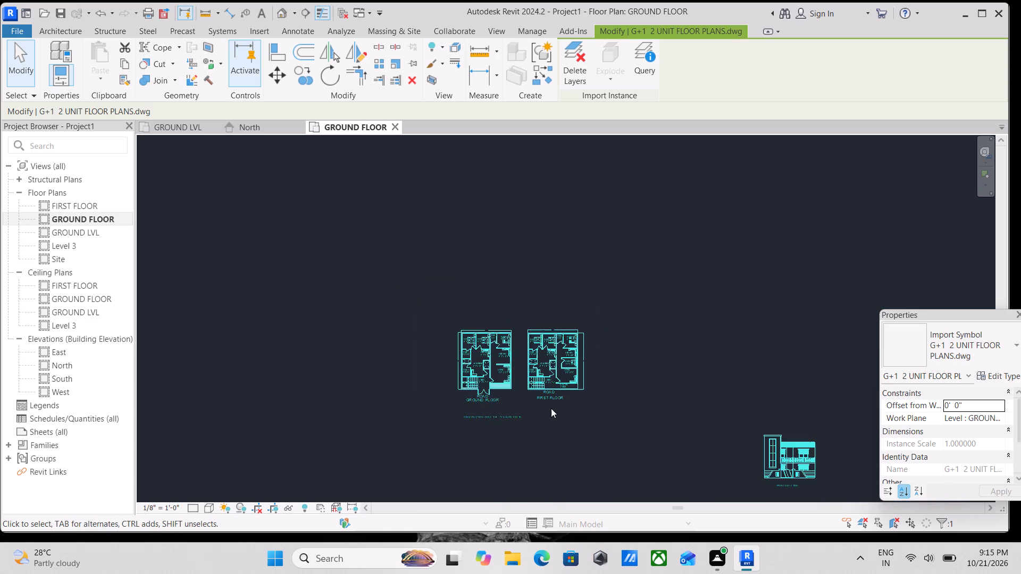
{"action": "key", "text": "Escape"}
Select the linked G+1 2 UNIT FLOOR PLANS.dwg and pin it in place.
{"action": "left_click", "coordinate": [472, 394]}
{"action": "scroll", "coordinate": [489, 394], "scroll_direction": "up", "scroll_amount": 3}
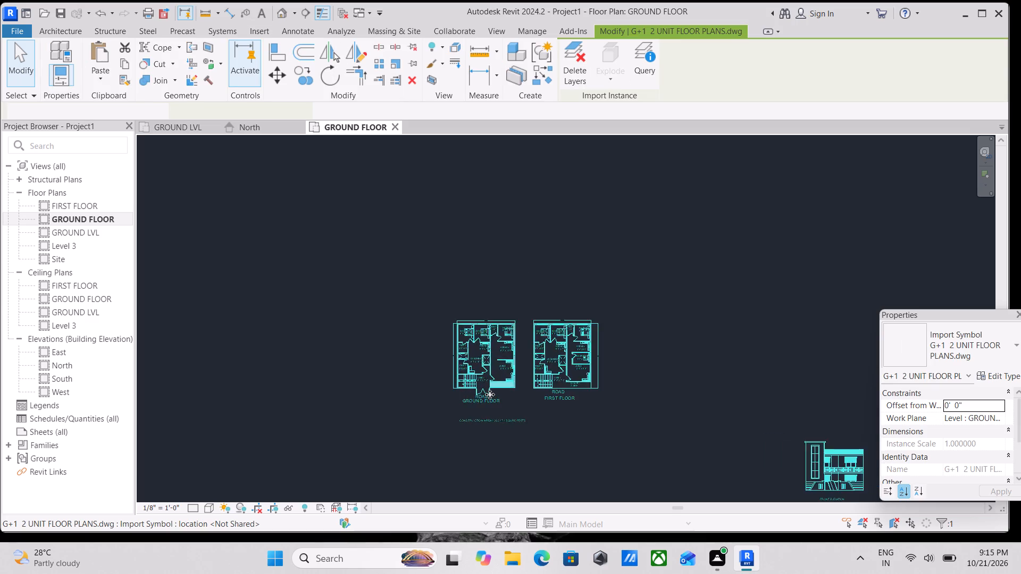
{"action": "key", "text": "p"}
{"action": "key", "text": "n"}
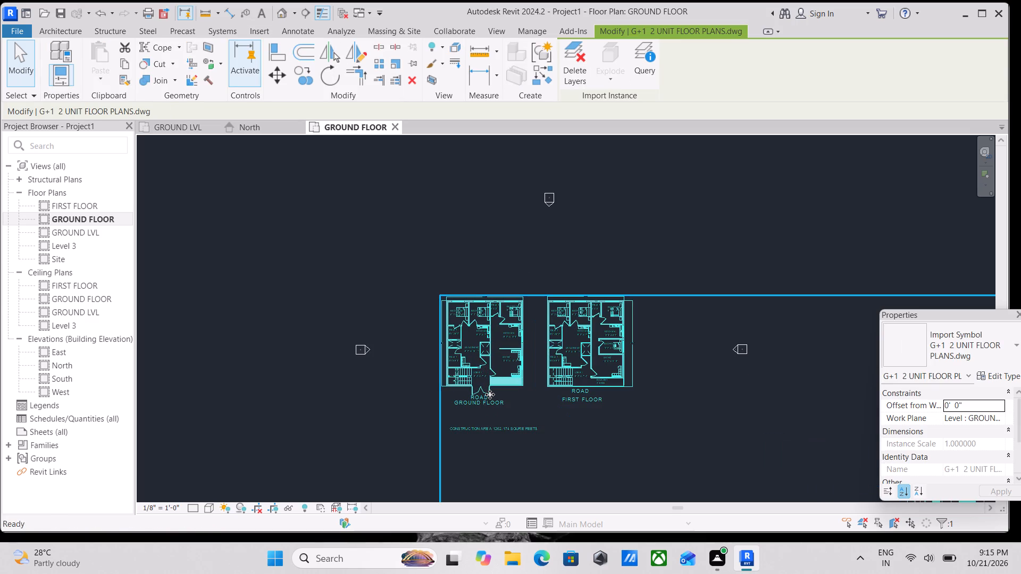
{"action": "scroll", "coordinate": [598, 344], "scroll_direction": "down", "scroll_amount": 2}
{"action": "scroll", "coordinate": [492, 388], "scroll_direction": "up", "scroll_amount": 3}
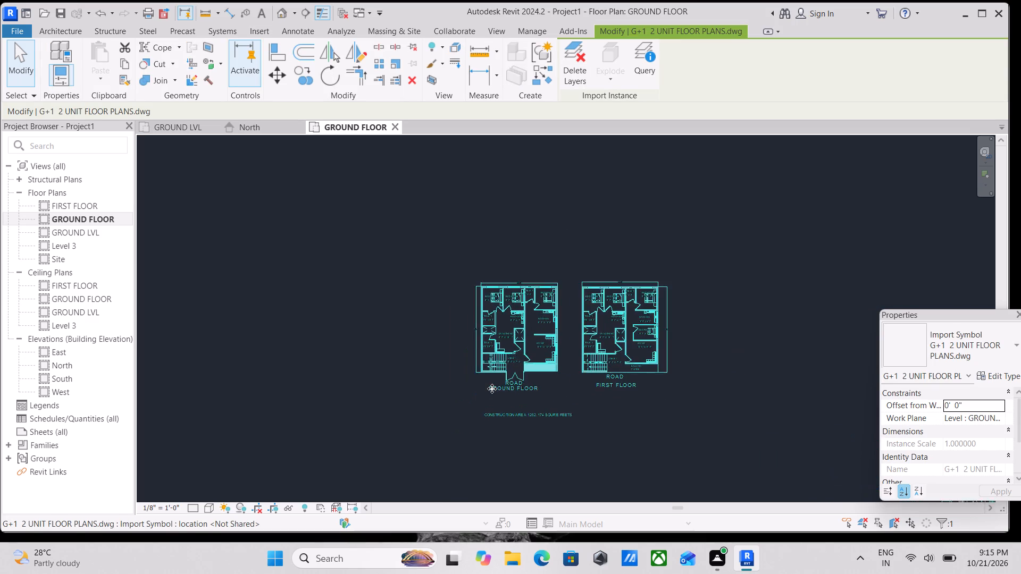
{"action": "key", "text": "Escape"}
Examine the room layout of the ground floor plan in the linked drawing.
{"action": "scroll", "coordinate": [488, 392], "scroll_direction": "up", "scroll_amount": 3}
{"action": "middle_click_drag", "start_coordinate": [540, 342], "coordinate": [533, 372]}
{"action": "scroll", "coordinate": [598, 377], "scroll_direction": "up", "scroll_amount": 3}
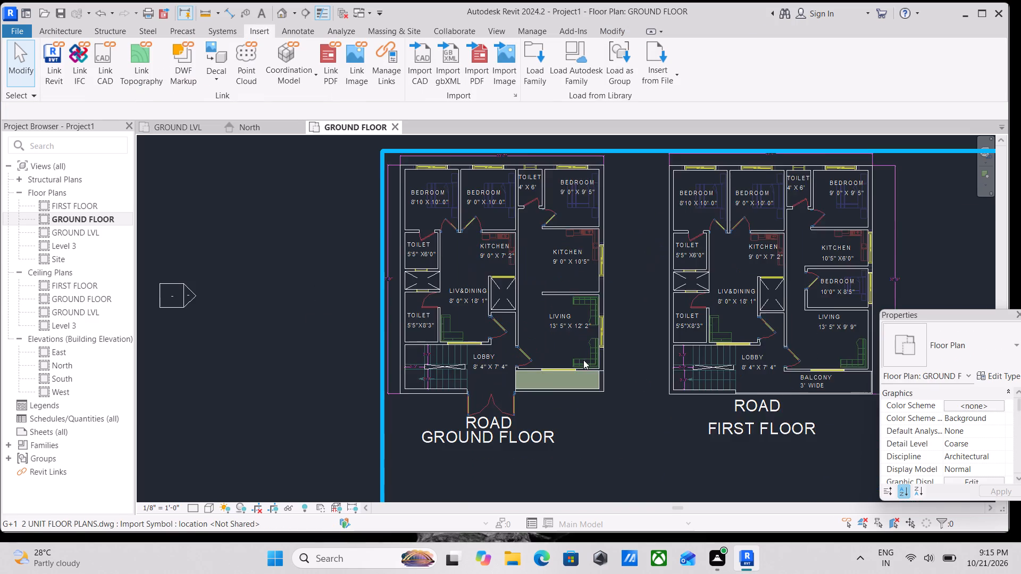
{"action": "scroll", "coordinate": [583, 359], "scroll_direction": "up", "scroll_amount": 5}
{"action": "middle_click_drag", "start_coordinate": [591, 315], "coordinate": [629, 429]}
{"action": "scroll", "coordinate": [478, 322], "scroll_direction": "down", "scroll_amount": 2}
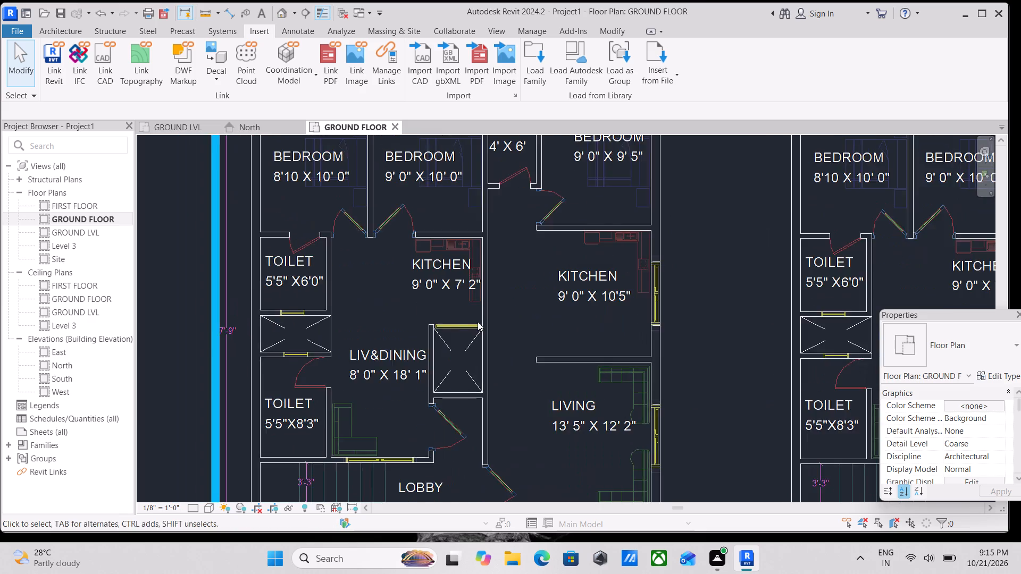
{"action": "scroll", "coordinate": [478, 322], "scroll_direction": "down", "scroll_amount": 1}
{"action": "middle_click_drag", "start_coordinate": [478, 323], "coordinate": [507, 376]}
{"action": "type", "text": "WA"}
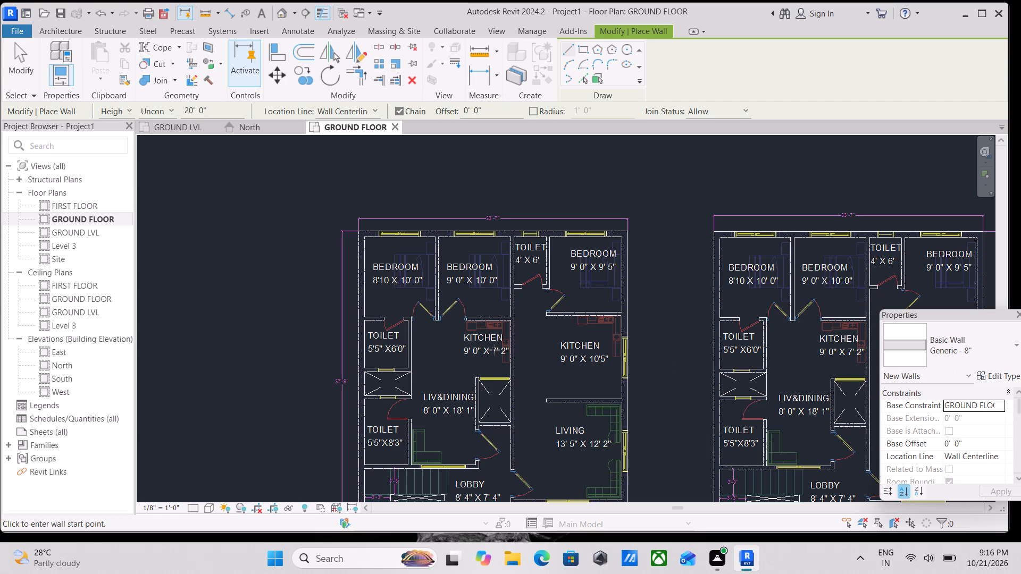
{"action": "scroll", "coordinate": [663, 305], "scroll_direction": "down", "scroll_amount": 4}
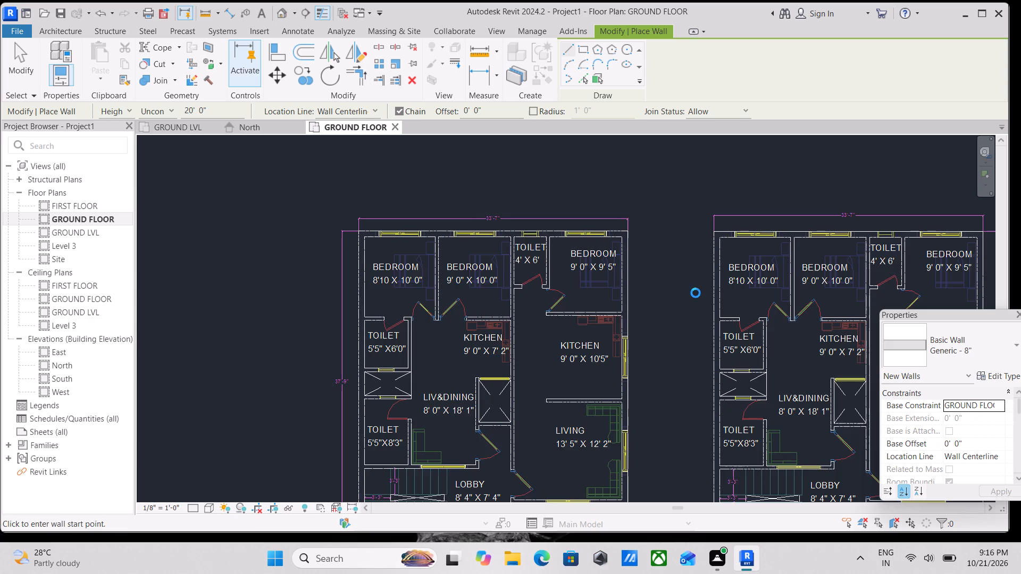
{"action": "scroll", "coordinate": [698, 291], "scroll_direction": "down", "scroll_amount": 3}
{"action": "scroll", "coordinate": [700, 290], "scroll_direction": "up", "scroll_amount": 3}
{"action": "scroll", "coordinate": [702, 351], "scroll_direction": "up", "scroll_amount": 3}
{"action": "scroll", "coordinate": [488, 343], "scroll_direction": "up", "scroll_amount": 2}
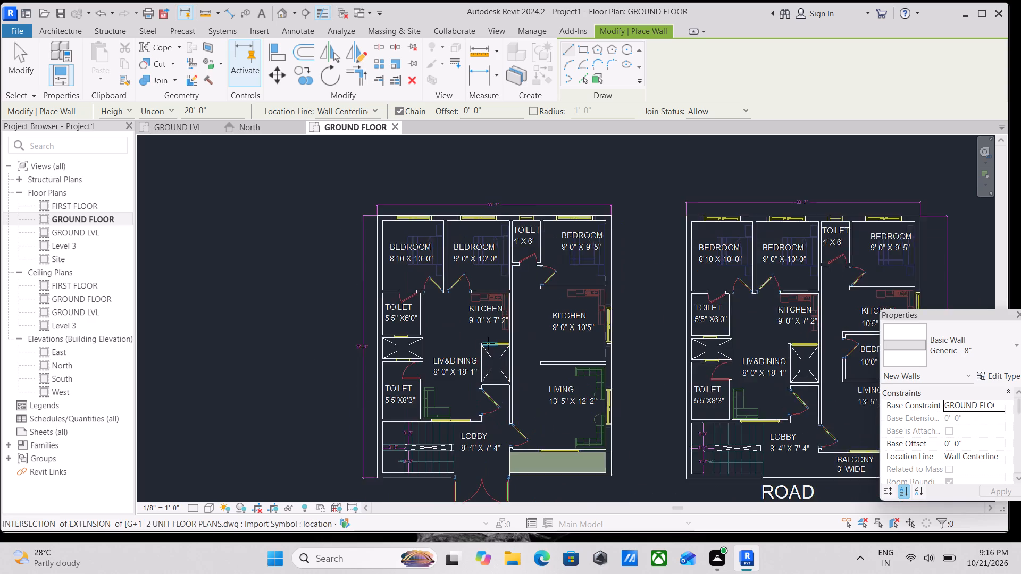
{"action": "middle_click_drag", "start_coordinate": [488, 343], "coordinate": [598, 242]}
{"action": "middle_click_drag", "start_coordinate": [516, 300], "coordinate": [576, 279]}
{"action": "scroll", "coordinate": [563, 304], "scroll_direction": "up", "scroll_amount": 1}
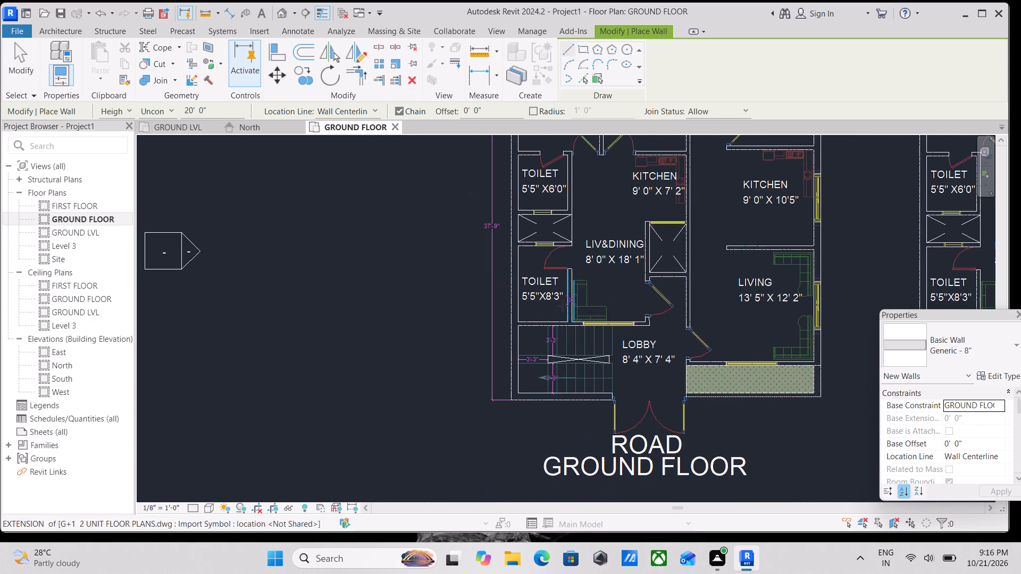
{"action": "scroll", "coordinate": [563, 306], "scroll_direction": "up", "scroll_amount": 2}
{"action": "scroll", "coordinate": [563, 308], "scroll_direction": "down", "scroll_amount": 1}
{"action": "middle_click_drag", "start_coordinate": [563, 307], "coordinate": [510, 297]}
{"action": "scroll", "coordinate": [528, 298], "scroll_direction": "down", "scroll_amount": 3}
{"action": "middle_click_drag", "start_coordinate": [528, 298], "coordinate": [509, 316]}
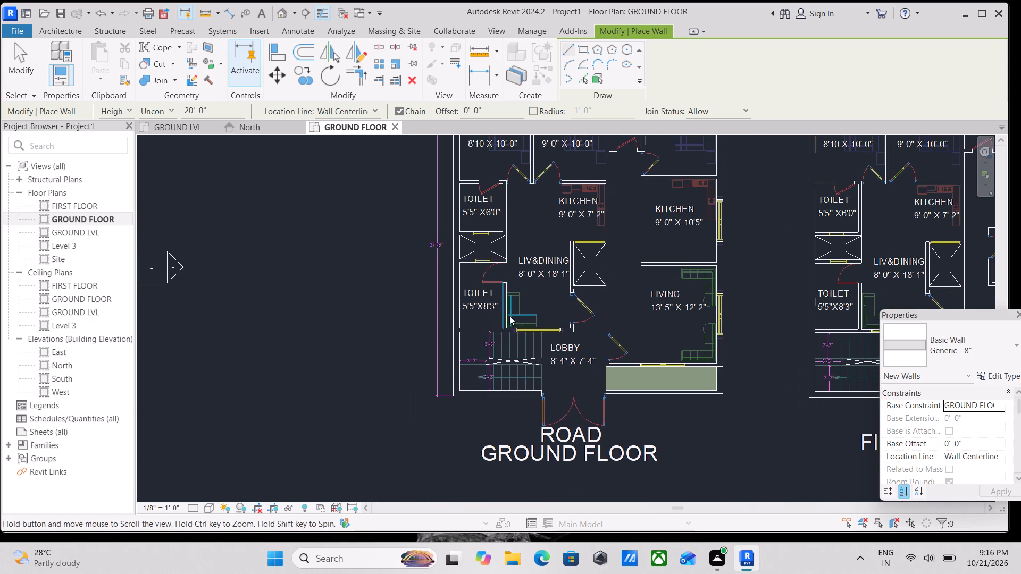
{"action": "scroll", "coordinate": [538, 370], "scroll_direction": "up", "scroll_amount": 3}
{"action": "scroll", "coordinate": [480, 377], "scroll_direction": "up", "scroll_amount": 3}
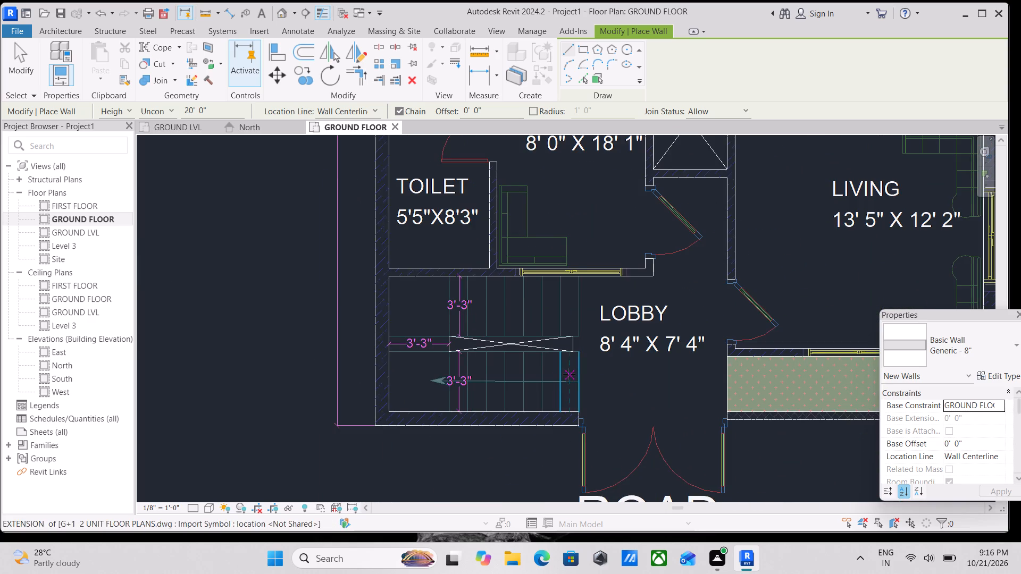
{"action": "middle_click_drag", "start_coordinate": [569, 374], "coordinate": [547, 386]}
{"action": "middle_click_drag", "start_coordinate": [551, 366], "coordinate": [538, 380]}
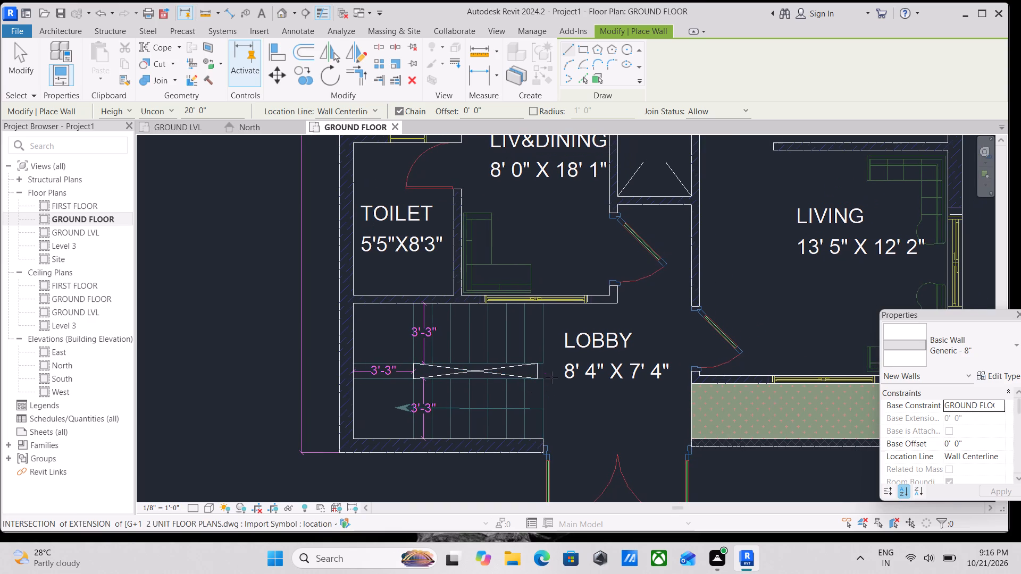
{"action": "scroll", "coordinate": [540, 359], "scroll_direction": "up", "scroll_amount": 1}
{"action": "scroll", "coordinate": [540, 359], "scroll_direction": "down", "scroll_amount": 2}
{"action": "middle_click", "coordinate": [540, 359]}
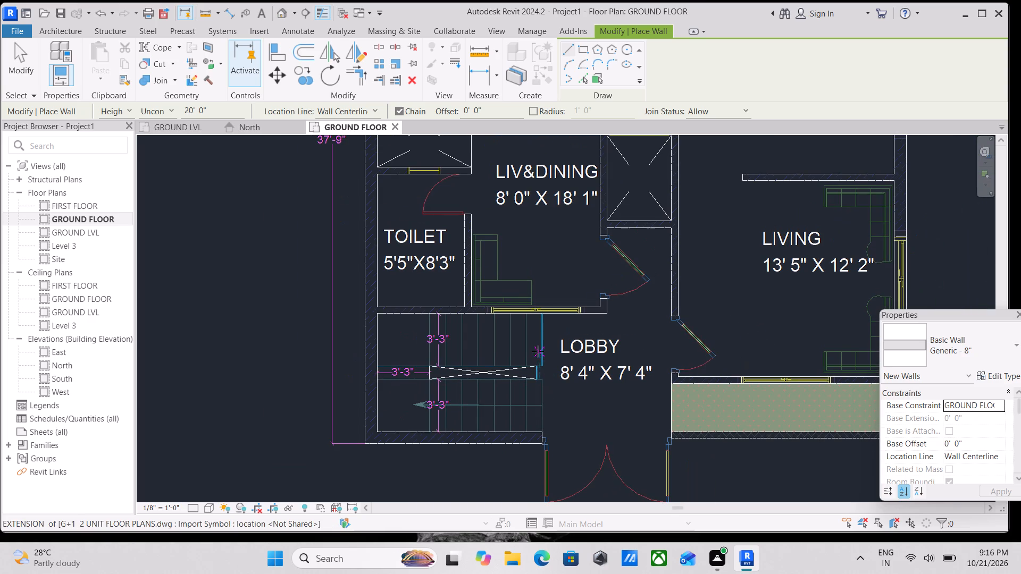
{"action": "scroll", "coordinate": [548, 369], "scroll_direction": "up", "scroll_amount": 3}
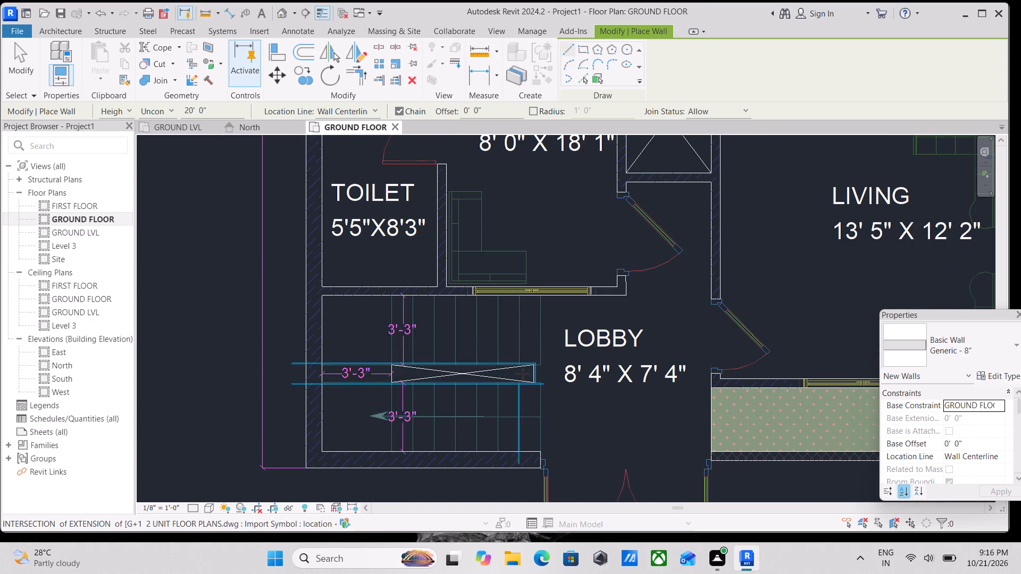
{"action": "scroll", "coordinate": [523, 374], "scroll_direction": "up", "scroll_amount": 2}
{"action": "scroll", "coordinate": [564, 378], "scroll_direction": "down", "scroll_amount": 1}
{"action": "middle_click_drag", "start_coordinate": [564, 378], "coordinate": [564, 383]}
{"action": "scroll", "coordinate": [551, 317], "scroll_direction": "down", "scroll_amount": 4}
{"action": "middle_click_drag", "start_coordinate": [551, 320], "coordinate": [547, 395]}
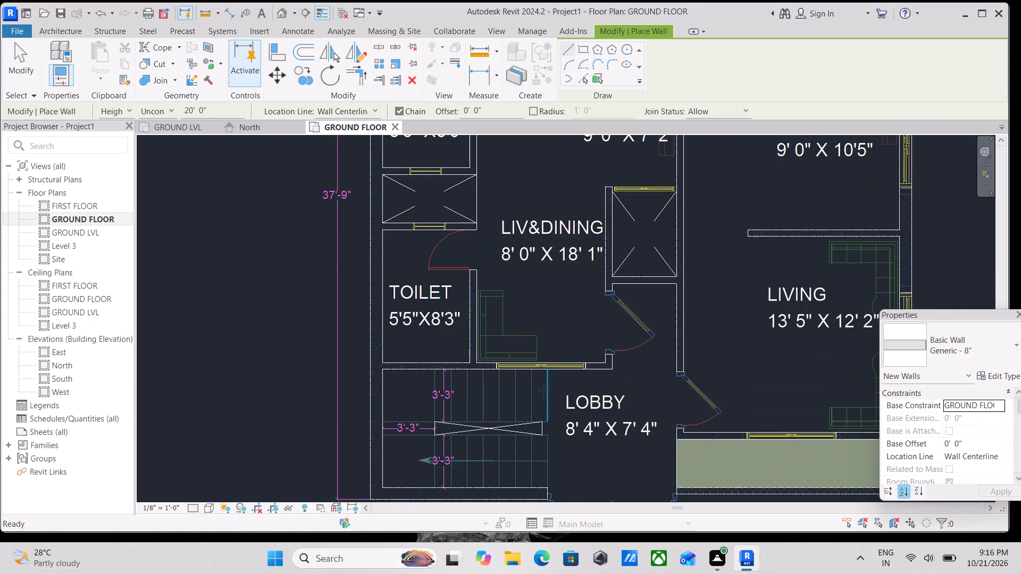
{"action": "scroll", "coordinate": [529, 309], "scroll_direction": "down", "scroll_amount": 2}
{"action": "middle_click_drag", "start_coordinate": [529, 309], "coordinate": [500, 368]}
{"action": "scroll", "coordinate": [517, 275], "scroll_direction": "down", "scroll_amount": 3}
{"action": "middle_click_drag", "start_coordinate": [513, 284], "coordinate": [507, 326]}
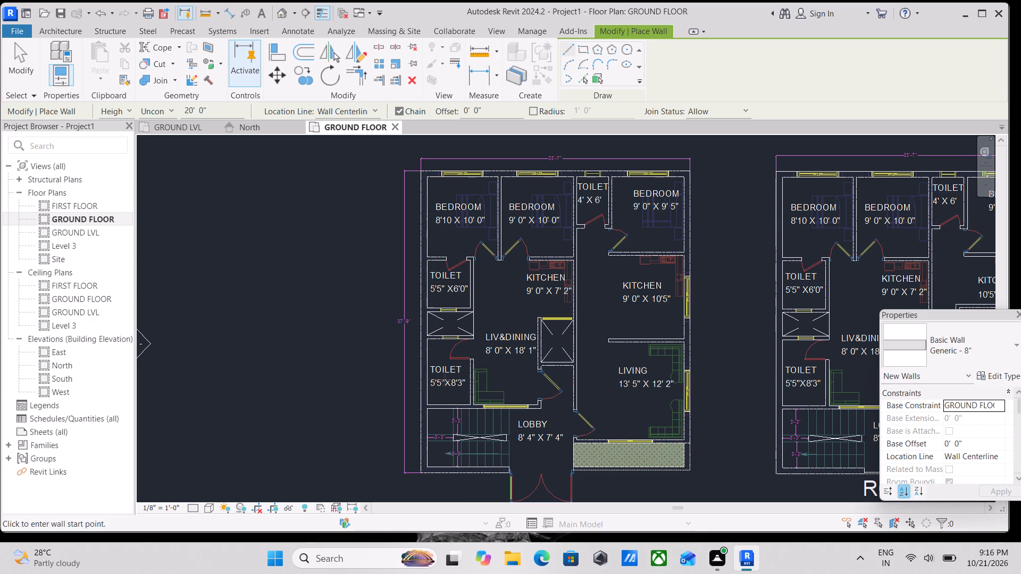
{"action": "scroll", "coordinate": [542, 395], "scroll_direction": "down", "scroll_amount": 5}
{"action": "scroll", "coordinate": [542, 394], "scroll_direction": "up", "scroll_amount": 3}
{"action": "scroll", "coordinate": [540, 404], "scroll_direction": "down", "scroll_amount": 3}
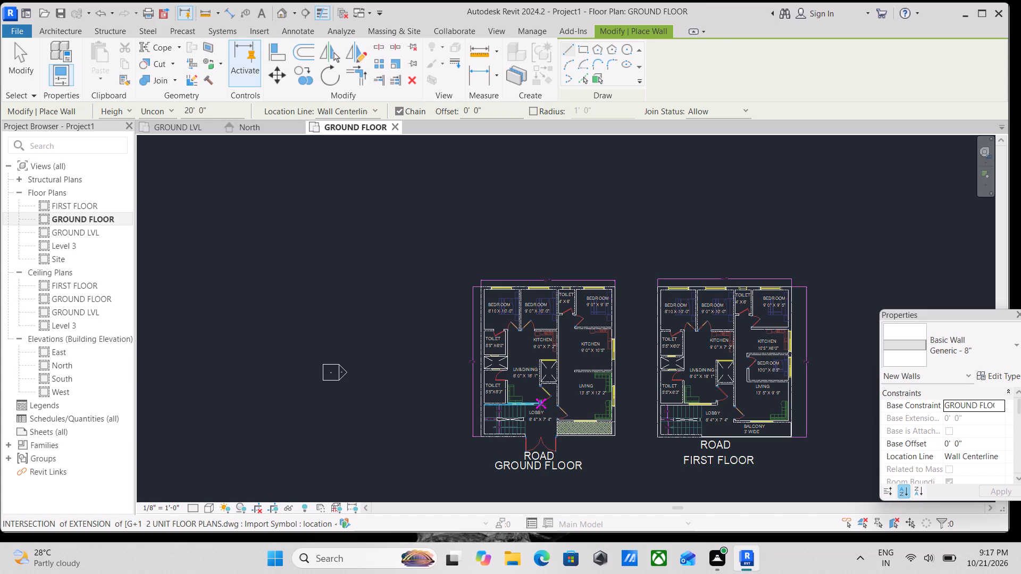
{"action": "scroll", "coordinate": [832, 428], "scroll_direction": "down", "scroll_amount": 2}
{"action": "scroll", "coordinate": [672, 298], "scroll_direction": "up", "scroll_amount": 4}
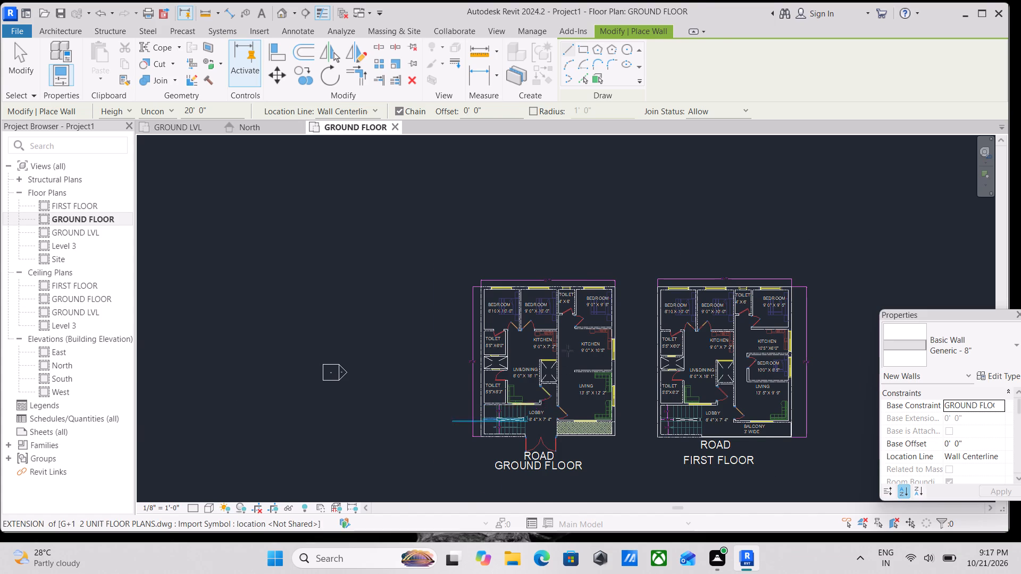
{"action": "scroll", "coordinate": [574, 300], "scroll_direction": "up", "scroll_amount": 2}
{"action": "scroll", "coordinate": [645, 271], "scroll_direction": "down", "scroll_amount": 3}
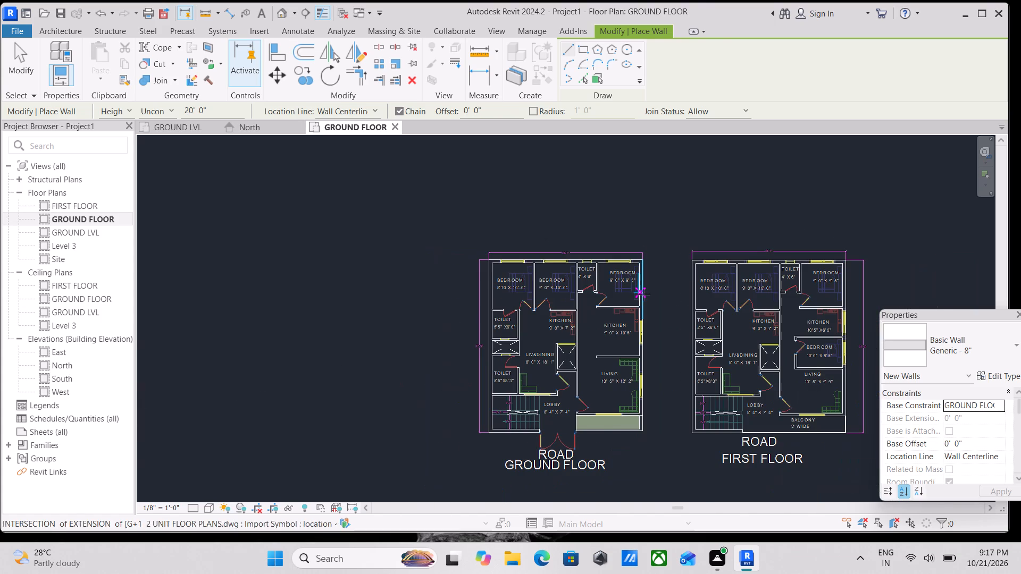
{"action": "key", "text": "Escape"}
Select the pinned linked drawing and check how its floor plans sit between the elevation markers.
{"action": "left_click", "coordinate": [481, 276]}
{"action": "scroll", "coordinate": [567, 277], "scroll_direction": "down", "scroll_amount": 4}
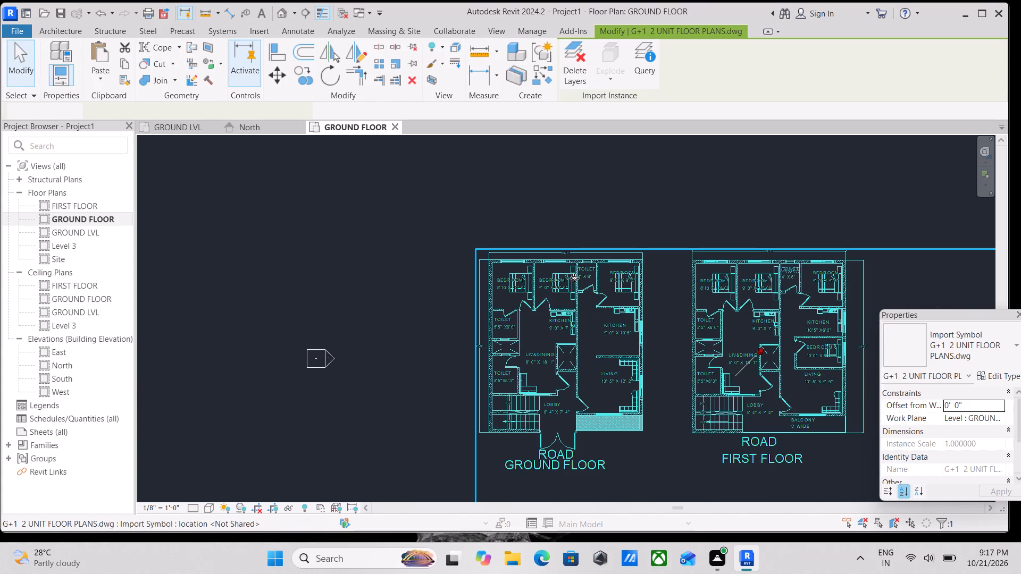
{"action": "scroll", "coordinate": [642, 274], "scroll_direction": "down", "scroll_amount": 3}
{"action": "middle_click_drag", "start_coordinate": [625, 272], "coordinate": [493, 265]}
{"action": "key", "text": "Escape"}
{"action": "scroll", "coordinate": [540, 305], "scroll_direction": "up", "scroll_amount": 3}
{"action": "middle_click_drag", "start_coordinate": [543, 325], "coordinate": [596, 340]}
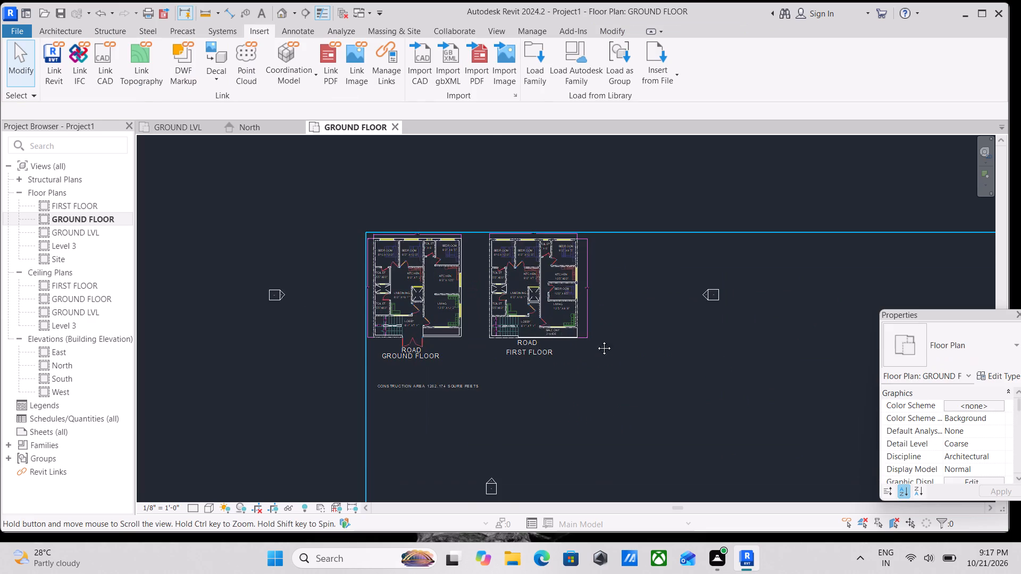
{"action": "middle_click_drag", "start_coordinate": [596, 340], "coordinate": [637, 354]}
Examine the ground floor plan's walls and rooms closely, from the lobby up to the northwest bedroom corner.
{"action": "scroll", "coordinate": [433, 310], "scroll_direction": "up", "scroll_amount": 5}
{"action": "scroll", "coordinate": [554, 345], "scroll_direction": "up", "scroll_amount": 3}
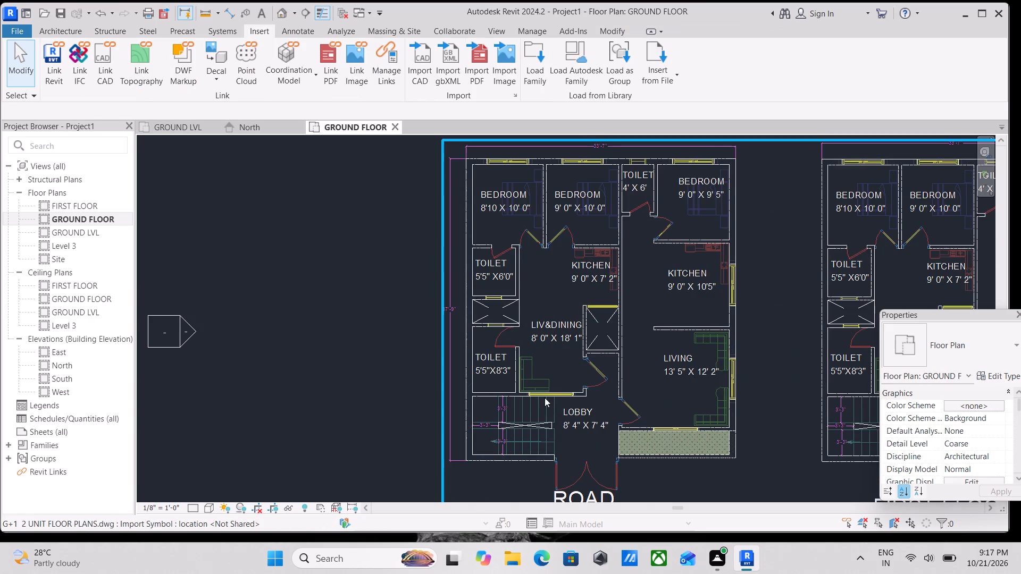
{"action": "scroll", "coordinate": [537, 444], "scroll_direction": "down", "scroll_amount": 1}
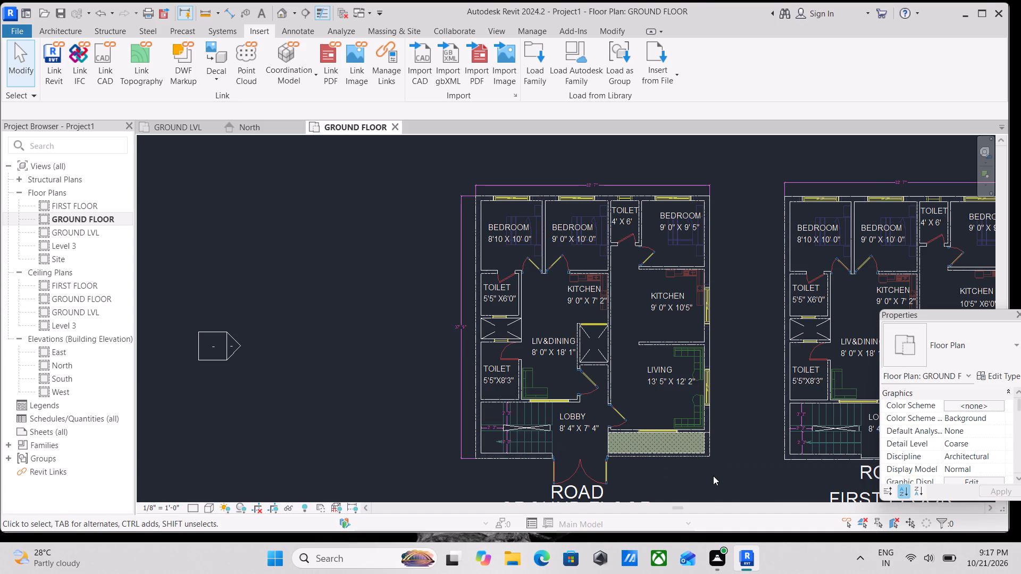
{"action": "scroll", "coordinate": [701, 458], "scroll_direction": "up", "scroll_amount": 2}
{"action": "scroll", "coordinate": [508, 326], "scroll_direction": "up", "scroll_amount": 1}
{"action": "middle_click_drag", "start_coordinate": [492, 317], "coordinate": [495, 319]}
{"action": "scroll", "coordinate": [492, 317], "scroll_direction": "down", "scroll_amount": 1}
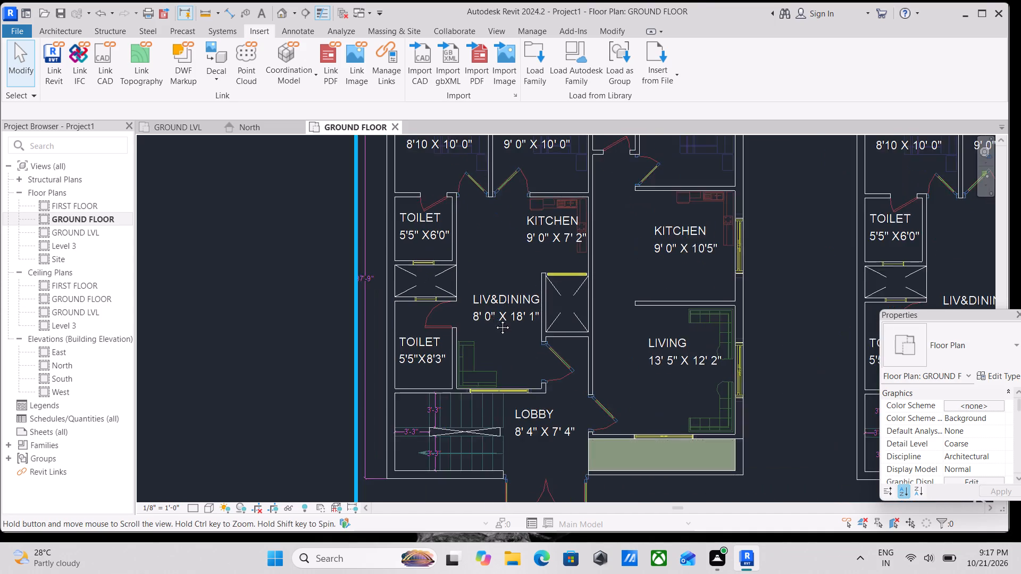
{"action": "scroll", "coordinate": [495, 319], "scroll_direction": "down", "scroll_amount": 1}
{"action": "middle_click_drag", "start_coordinate": [495, 319], "coordinate": [568, 428]}
{"action": "scroll", "coordinate": [568, 428], "scroll_direction": "up", "scroll_amount": 2}
{"action": "middle_click_drag", "start_coordinate": [497, 283], "coordinate": [515, 353]}
{"action": "scroll", "coordinate": [509, 331], "scroll_direction": "up", "scroll_amount": 3}
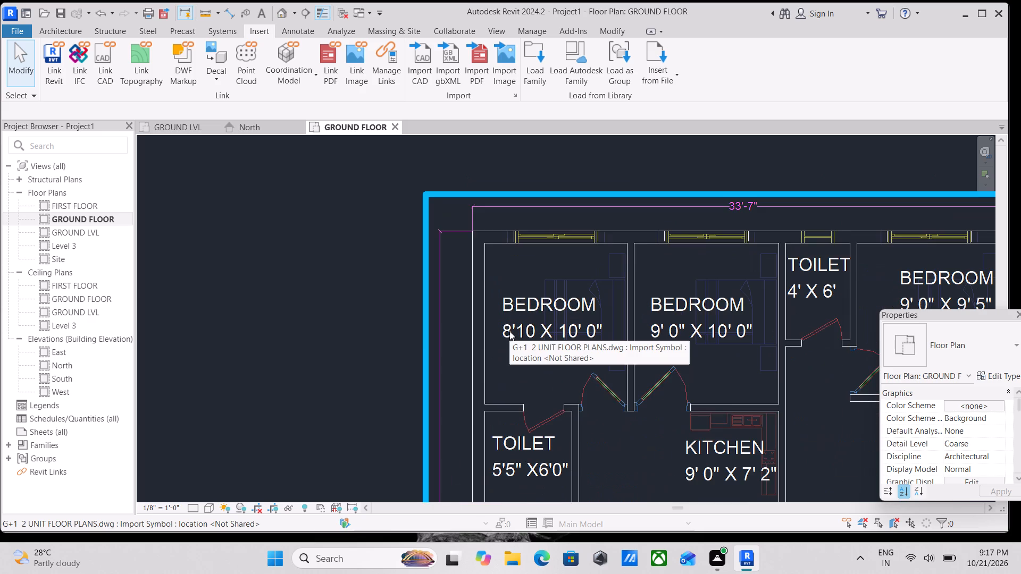
Start the Wall command and duplicate the Generic - 8" basic wall type under the name OUETR WALL 9".
{"action": "type", "text": "WA"}
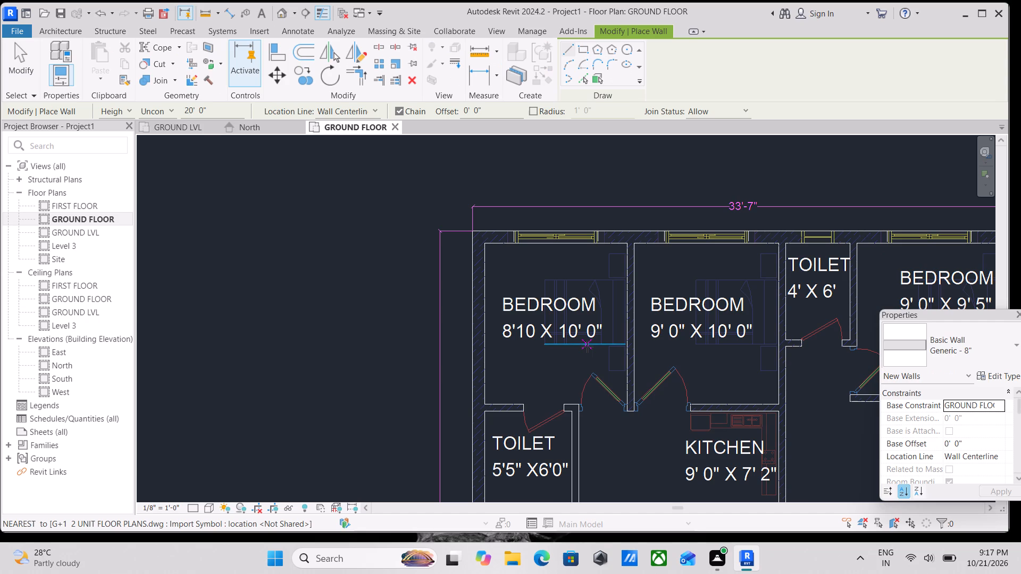
{"action": "scroll", "coordinate": [641, 212], "scroll_direction": "down", "scroll_amount": 2}
{"action": "middle_click_drag", "start_coordinate": [664, 290], "coordinate": [459, 243]}
{"action": "scroll", "coordinate": [460, 243], "scroll_direction": "up", "scroll_amount": 1}
{"action": "left_click", "coordinate": [1005, 382]}
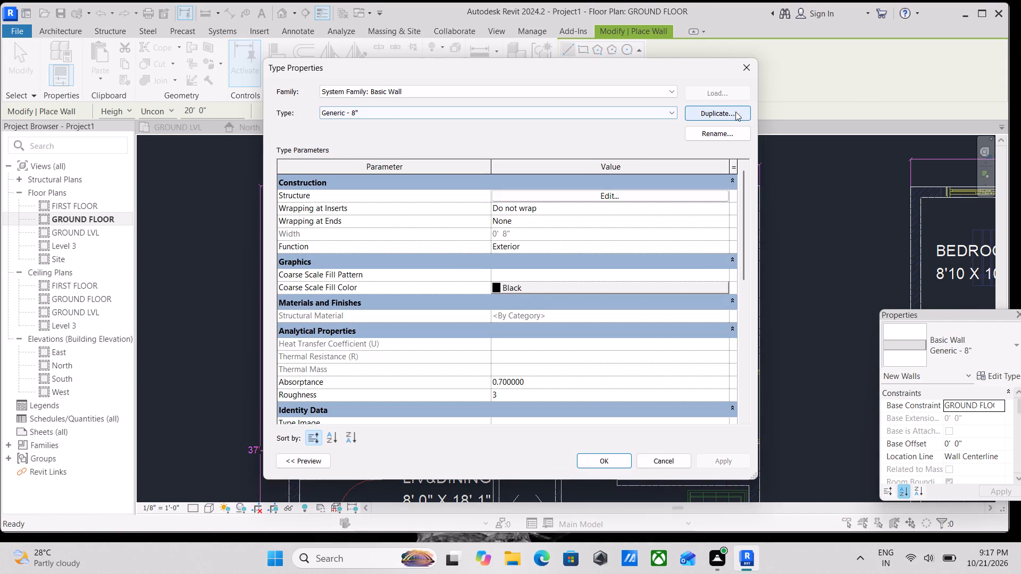
{"action": "left_click", "coordinate": [729, 110]}
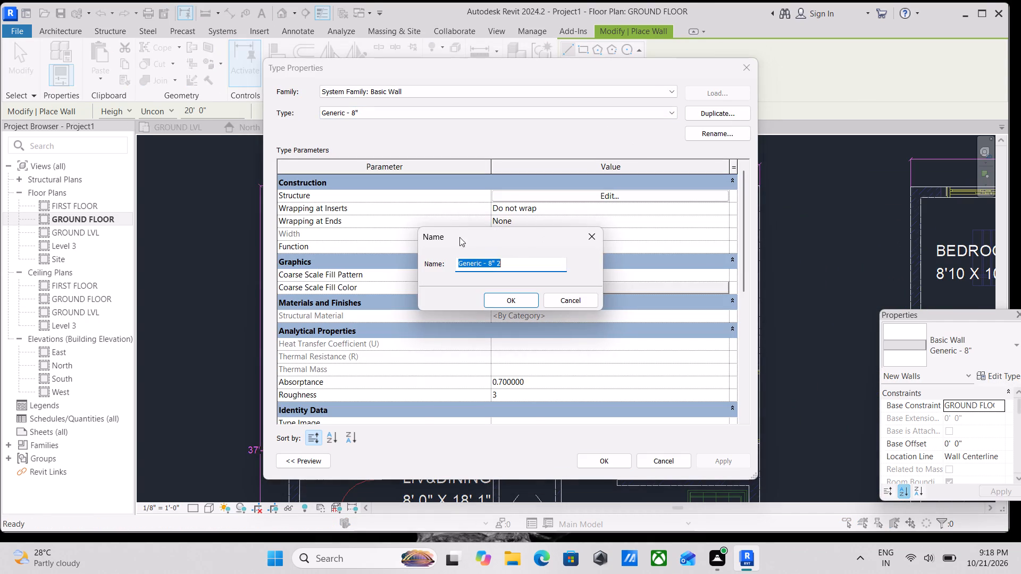
{"action": "left_click", "coordinate": [515, 261]}
{"action": "left_click_drag", "start_coordinate": [515, 263], "coordinate": [416, 266]}
{"action": "key", "text": "o"}
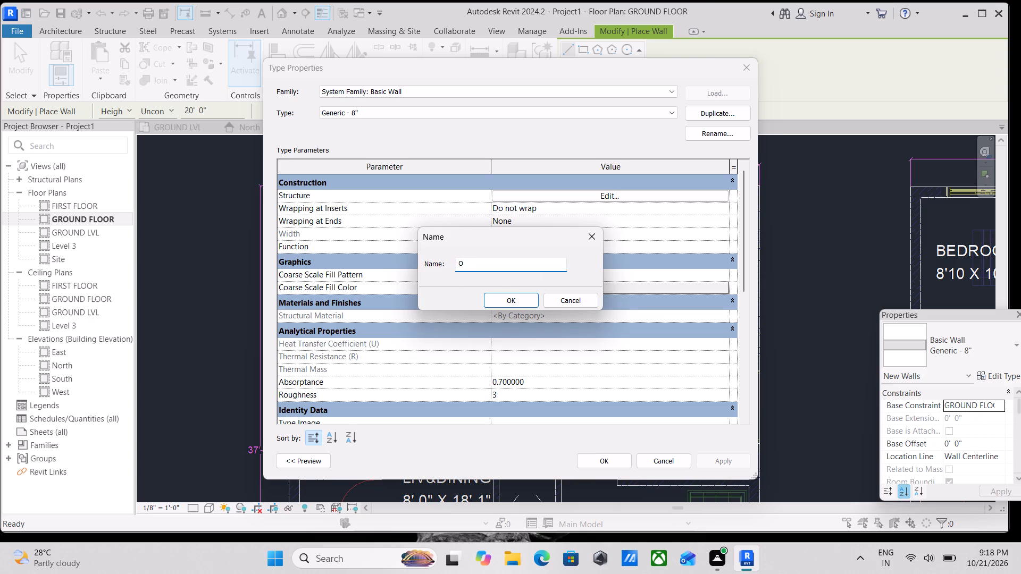
{"action": "type", "text": "UETR"}
{"action": "key", "text": "space"}
{"action": "type", "text": "WALL 5"}
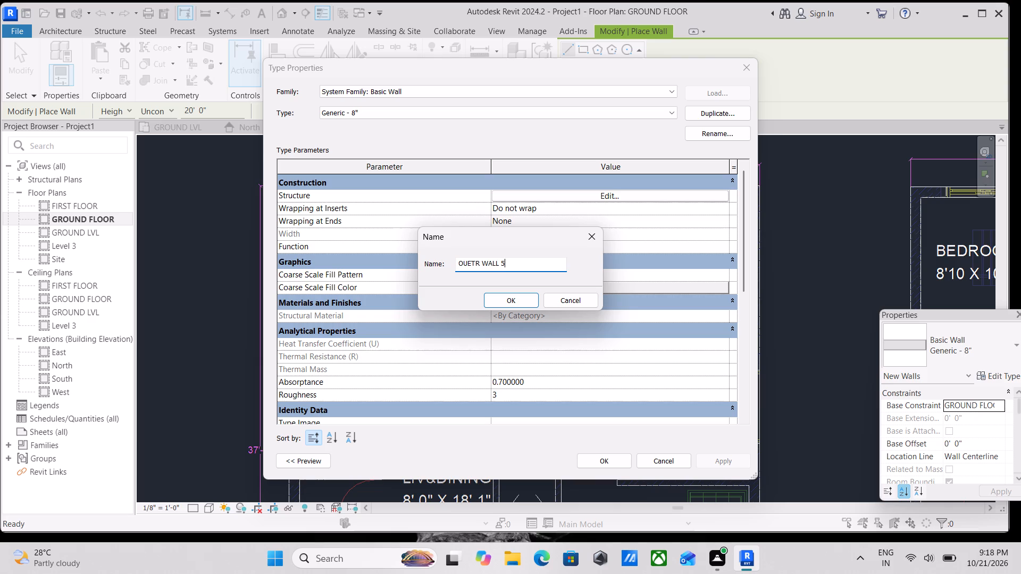
{"action": "key", "text": "shift+quotedbl"}
{"action": "key", "text": "BackSpace"}
{"action": "key", "text": "BackSpace"}
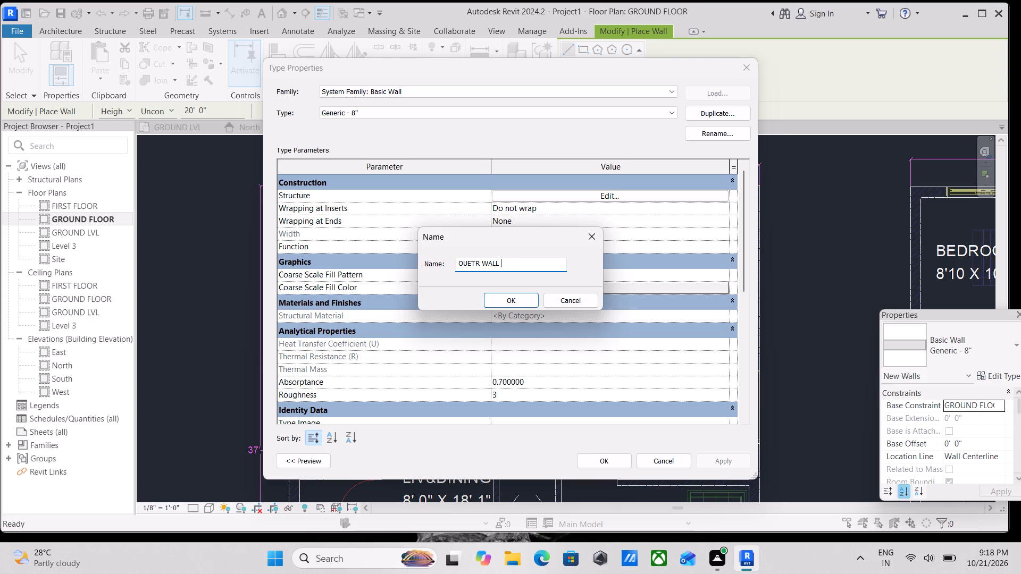
{"action": "key", "text": "9"}
{"action": "key", "text": "shift+quotedbl"}
{"action": "key", "text": "space"}
{"action": "left_click", "coordinate": [504, 300]}
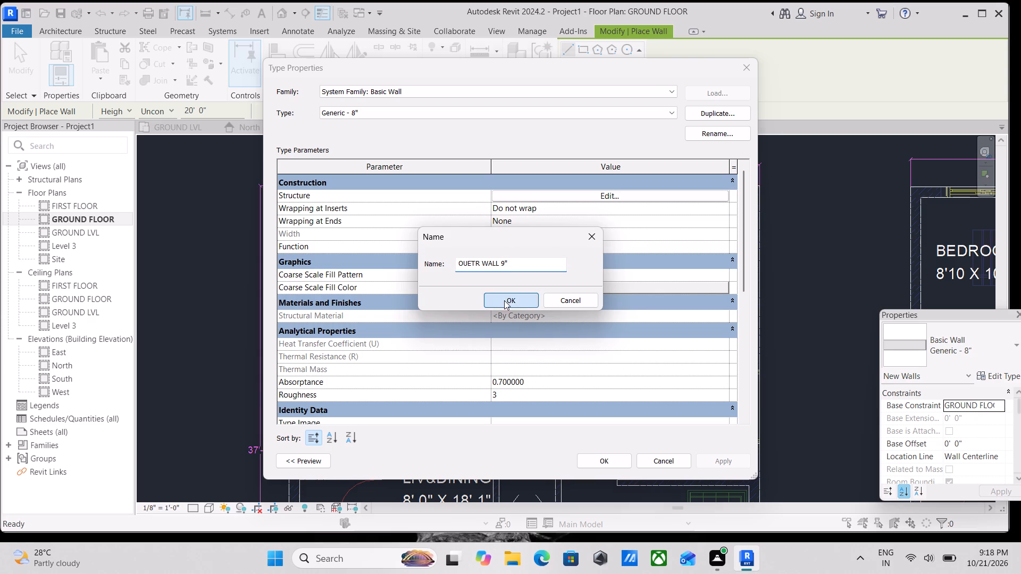
In the new wall type's structure, set the Structure [1] layer thickness to 9".
{"action": "left_click", "coordinate": [618, 201]}
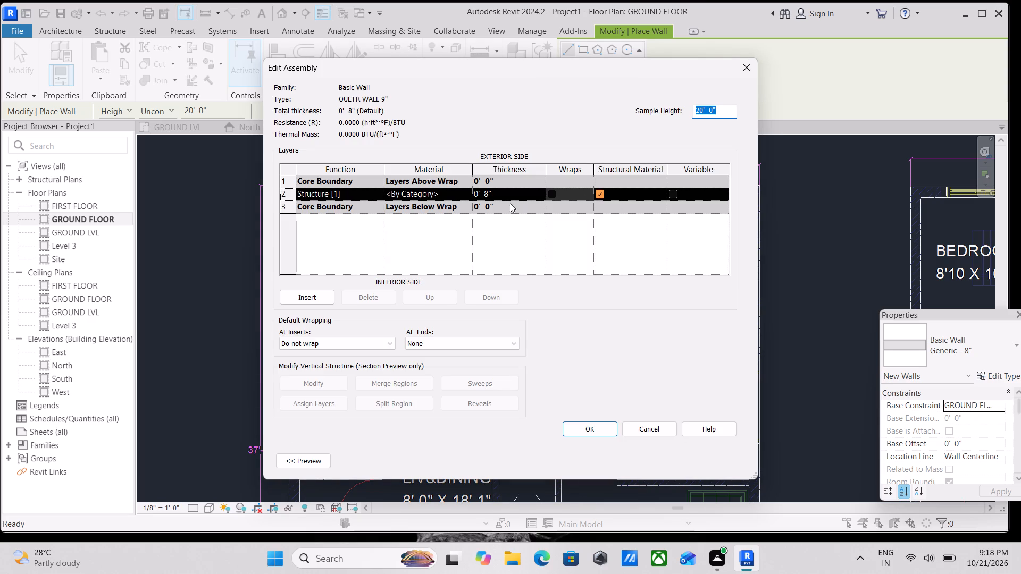
{"action": "left_click", "coordinate": [501, 197]}
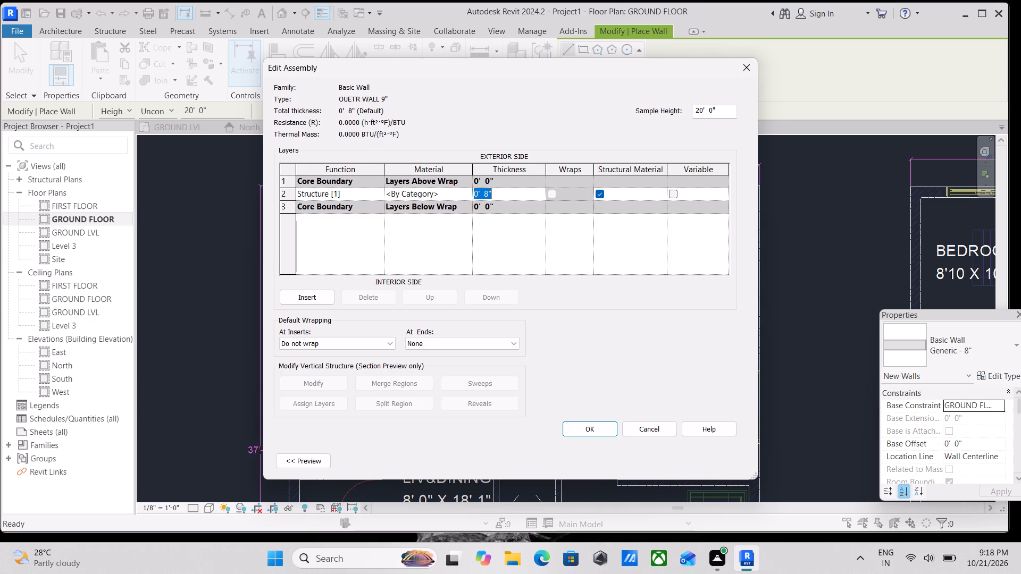
{"action": "key", "text": "9"}
{"action": "key", "text": "shift+quotedbl"}
Open the structure layer's material selection, create a new material and rename it OUTER WALL.
{"action": "left_click", "coordinate": [445, 198]}
{"action": "left_click", "coordinate": [465, 194]}
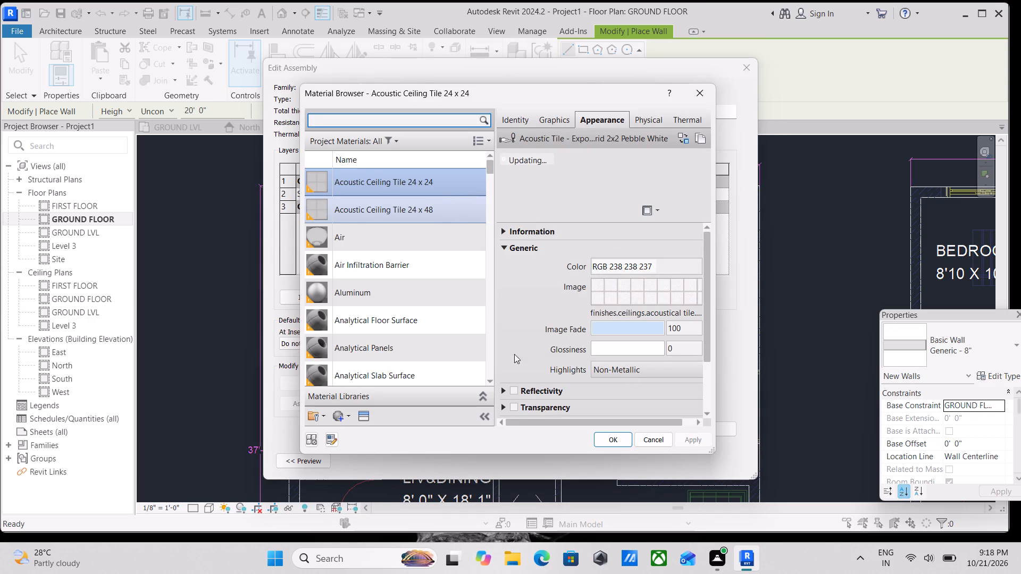
{"action": "scroll", "coordinate": [429, 342], "scroll_direction": "down", "scroll_amount": 3}
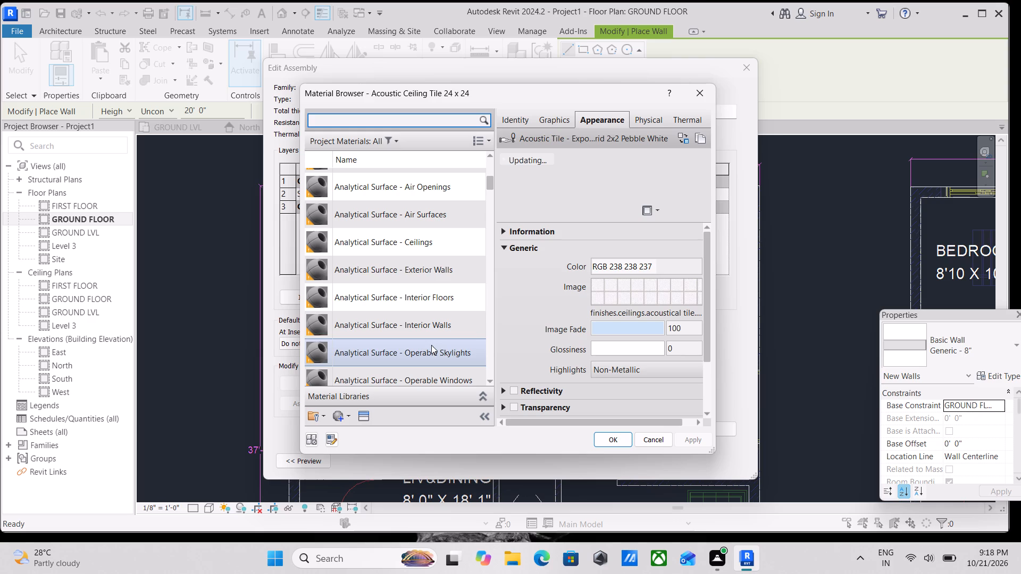
{"action": "scroll", "coordinate": [453, 311], "scroll_direction": "down", "scroll_amount": 1}
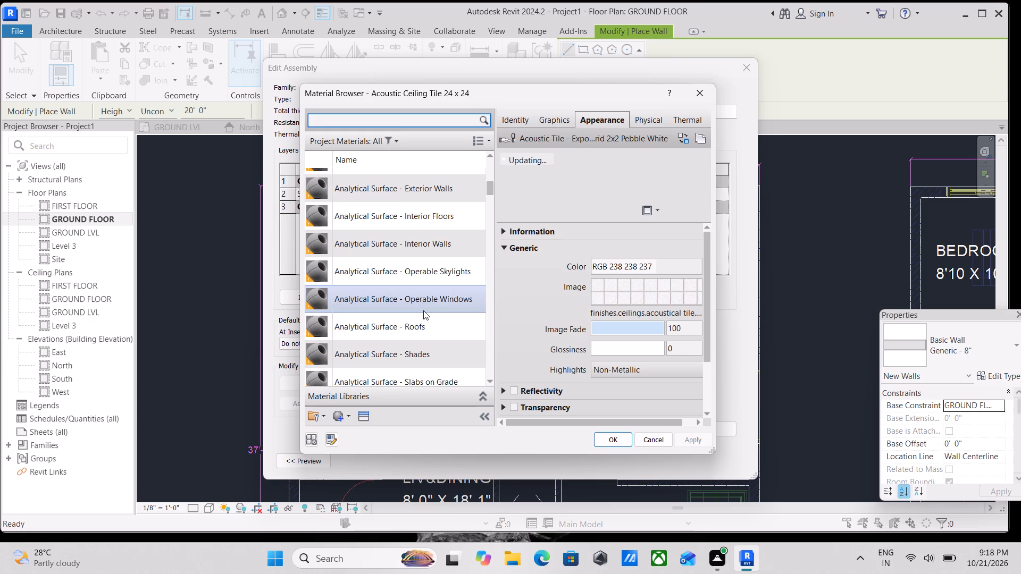
{"action": "scroll", "coordinate": [420, 284], "scroll_direction": "up", "scroll_amount": 2}
{"action": "scroll", "coordinate": [384, 290], "scroll_direction": "down", "scroll_amount": 3}
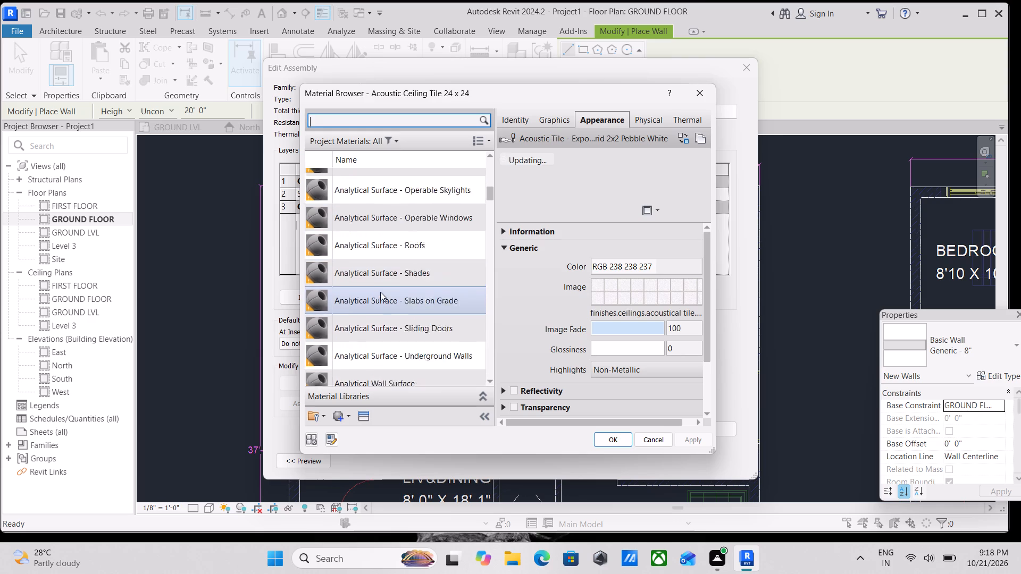
{"action": "scroll", "coordinate": [380, 292], "scroll_direction": "down", "scroll_amount": 1}
{"action": "scroll", "coordinate": [382, 376], "scroll_direction": "down", "scroll_amount": 2}
{"action": "left_click", "coordinate": [330, 416]}
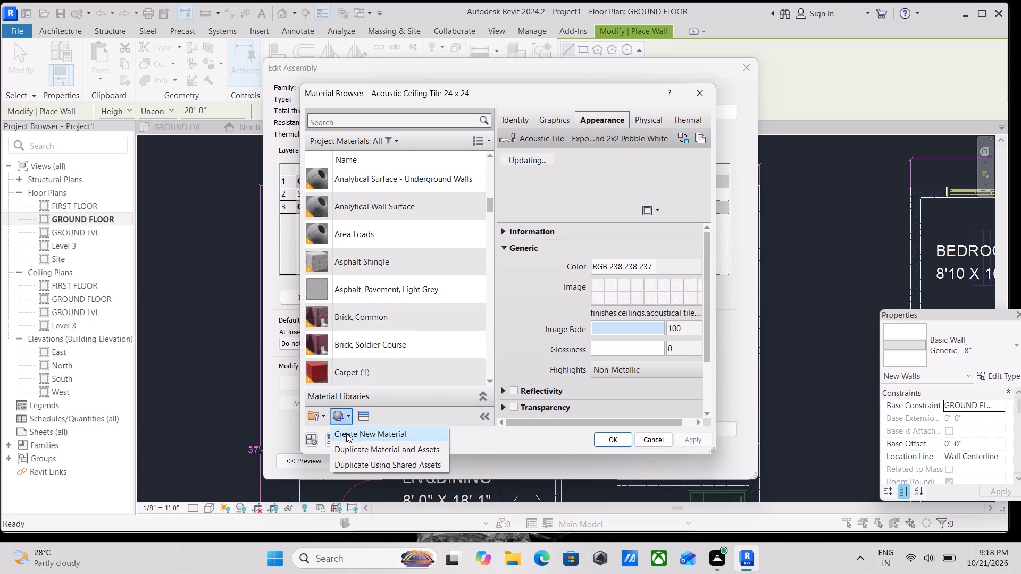
{"action": "left_click", "coordinate": [346, 433]}
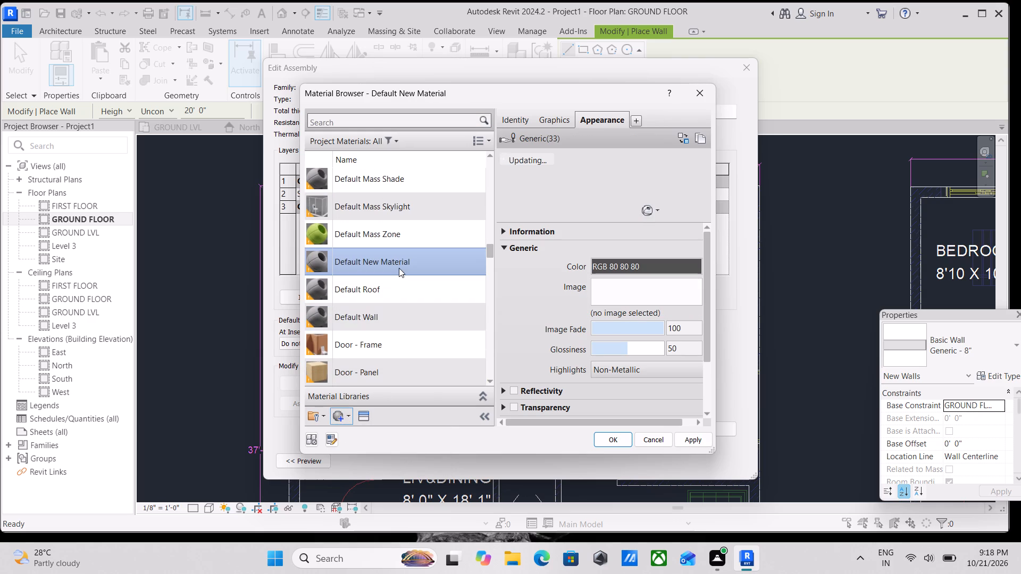
{"action": "right_click", "coordinate": [399, 264]}
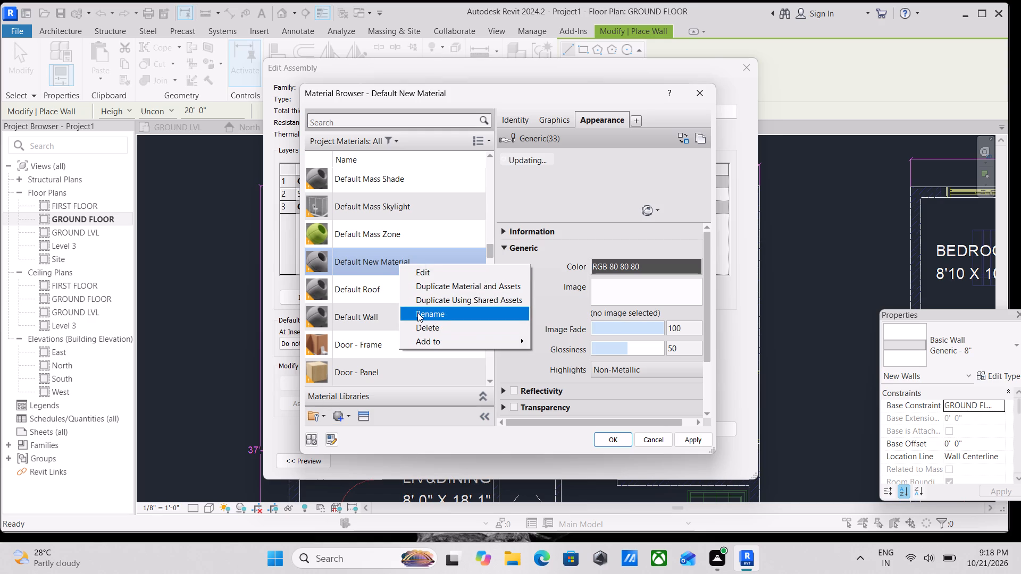
{"action": "left_click", "coordinate": [417, 313]}
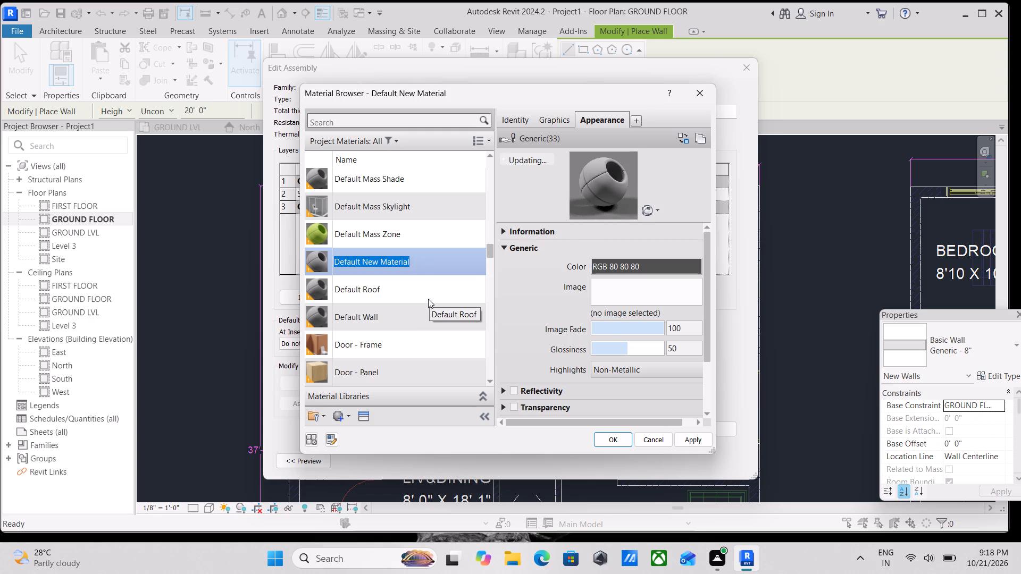
{"action": "key", "text": "BackSpace"}
{"action": "key", "text": "w"}
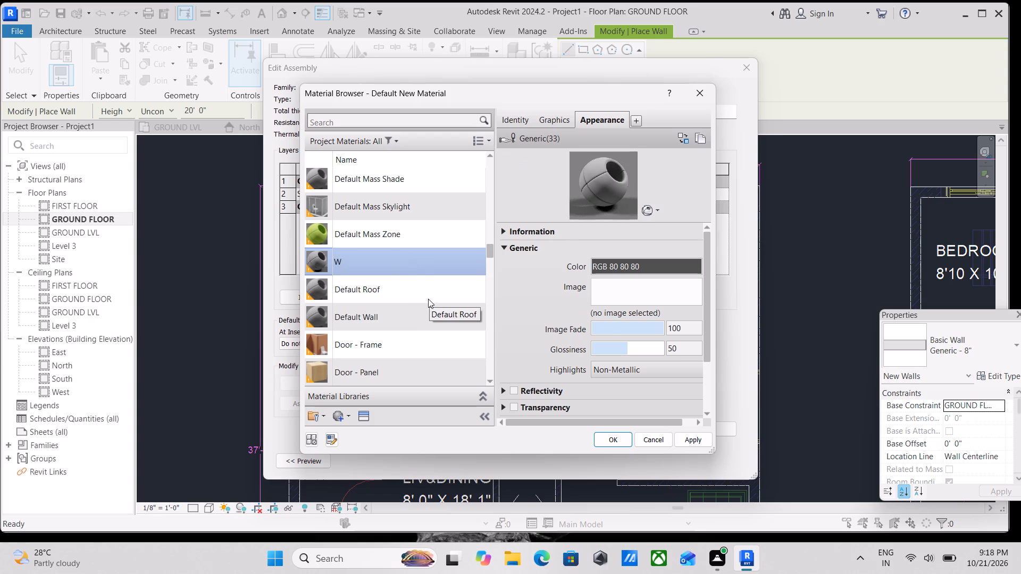
{"action": "key", "text": "BackSpace"}
{"action": "type", "text": "OUTER WALL"}
Set the OUTER WALL material's generic appearance color to RGB 245, 245, 240.
{"action": "left_click", "coordinate": [598, 264]}
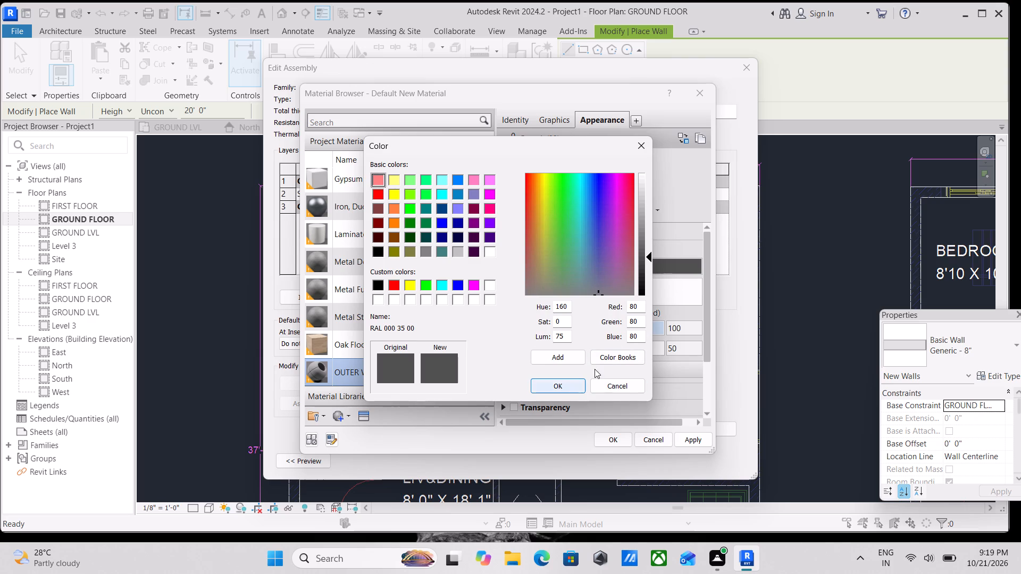
{"action": "left_click_drag", "start_coordinate": [644, 308], "coordinate": [615, 307]}
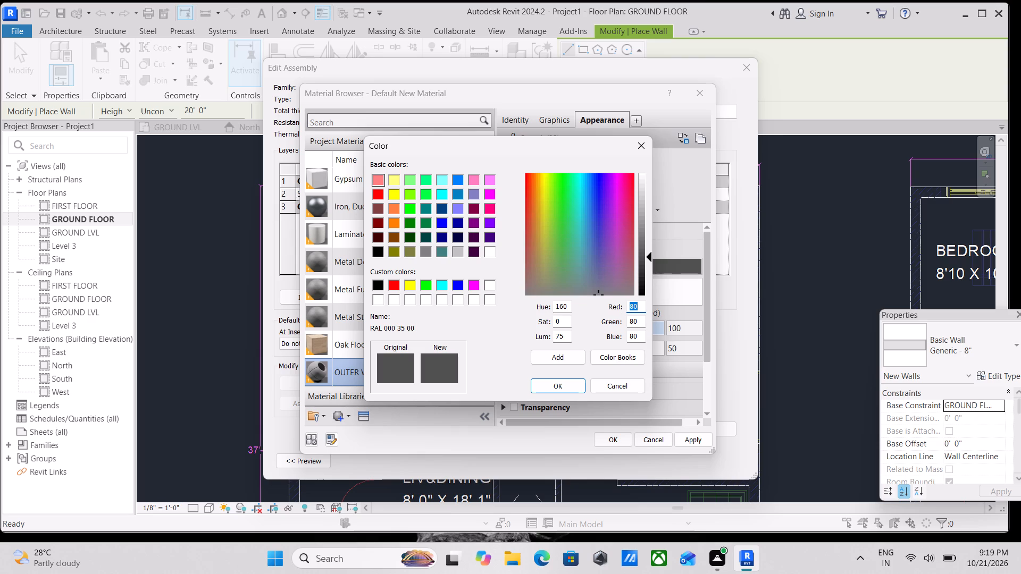
{"action": "type", "text": "245"}
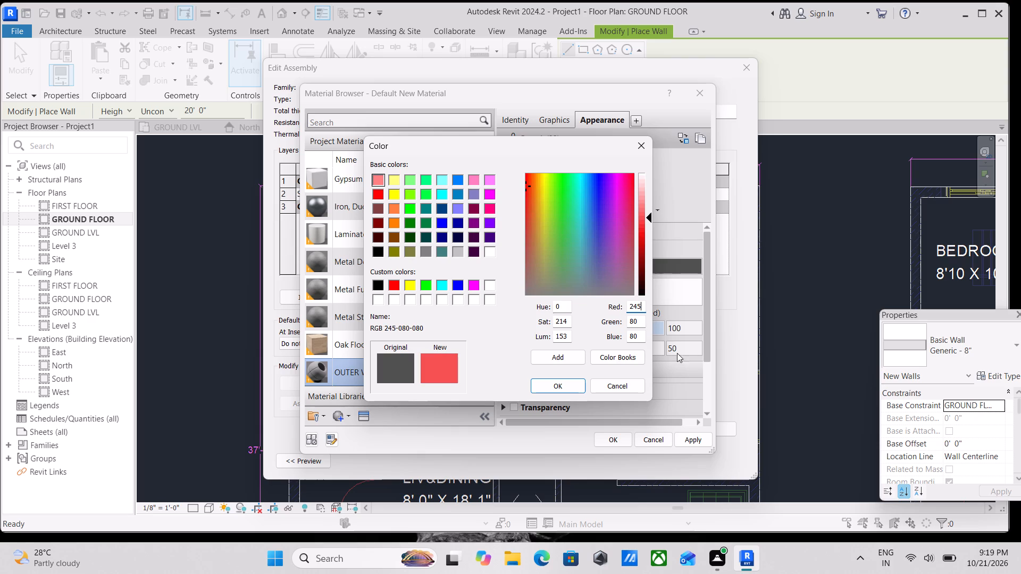
{"action": "left_click_drag", "start_coordinate": [641, 322], "coordinate": [617, 322]}
{"action": "type", "text": "245"}
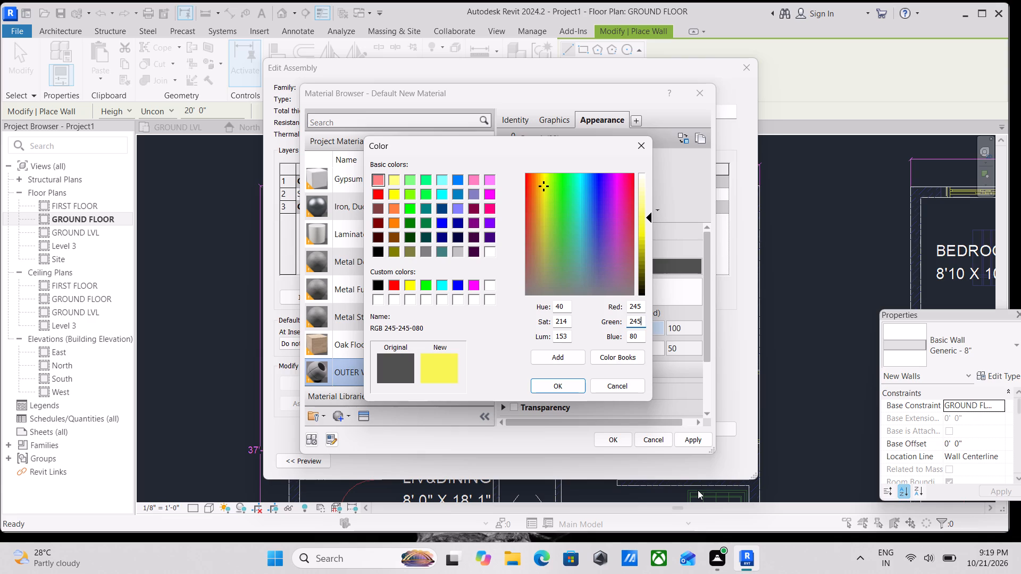
{"action": "left_click_drag", "start_coordinate": [642, 333], "coordinate": [622, 335]}
{"action": "left_click_drag", "start_coordinate": [622, 335], "coordinate": [621, 335]}
{"action": "scroll", "coordinate": [654, 353], "scroll_direction": "up", "scroll_amount": 2}
{"action": "type", "text": "240"}
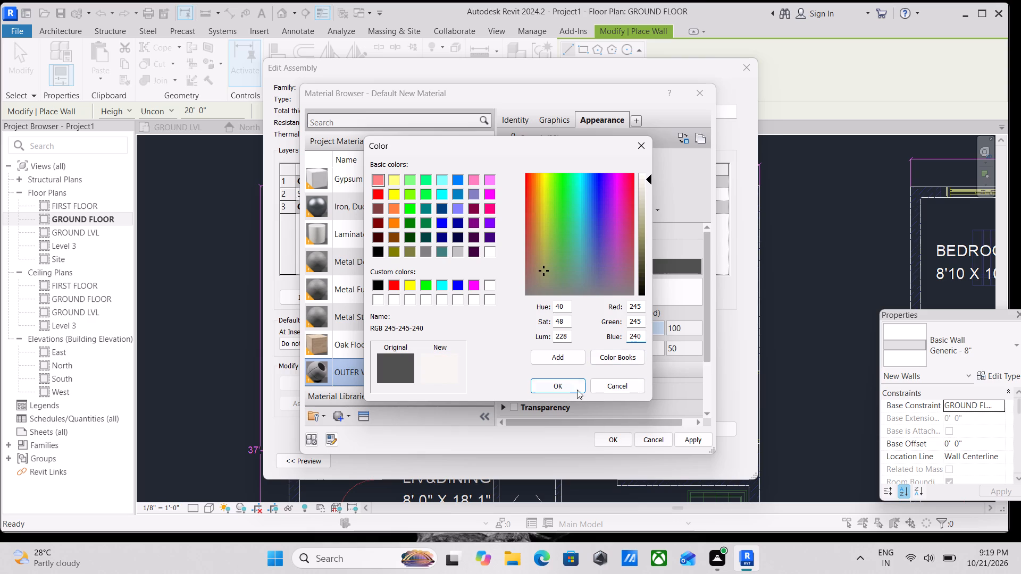
{"action": "left_click", "coordinate": [557, 382]}
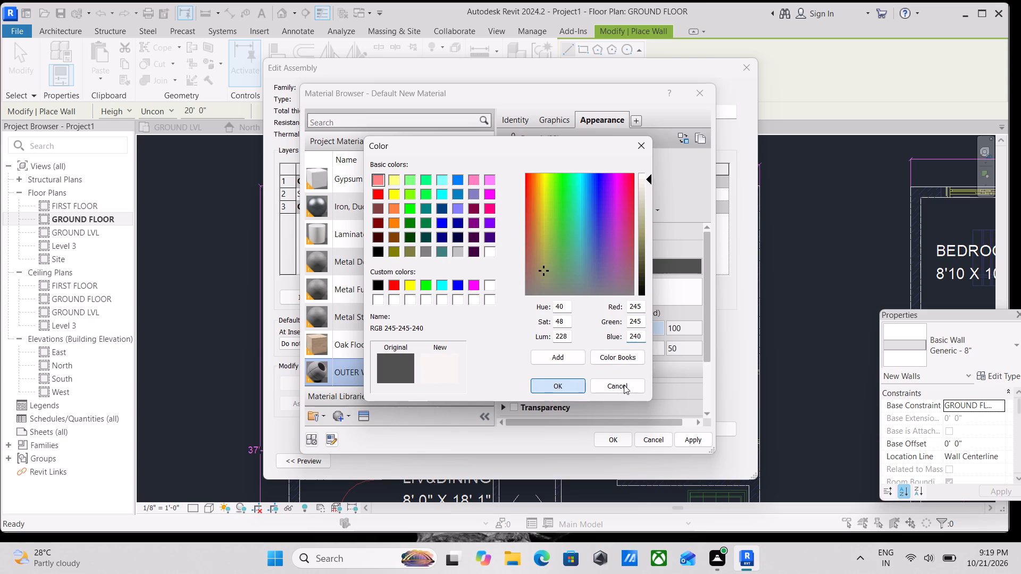
Assign the OUTER WALL material to the structure layer and accept the OUETR WALL 9" type settings.
{"action": "left_click", "coordinate": [690, 443]}
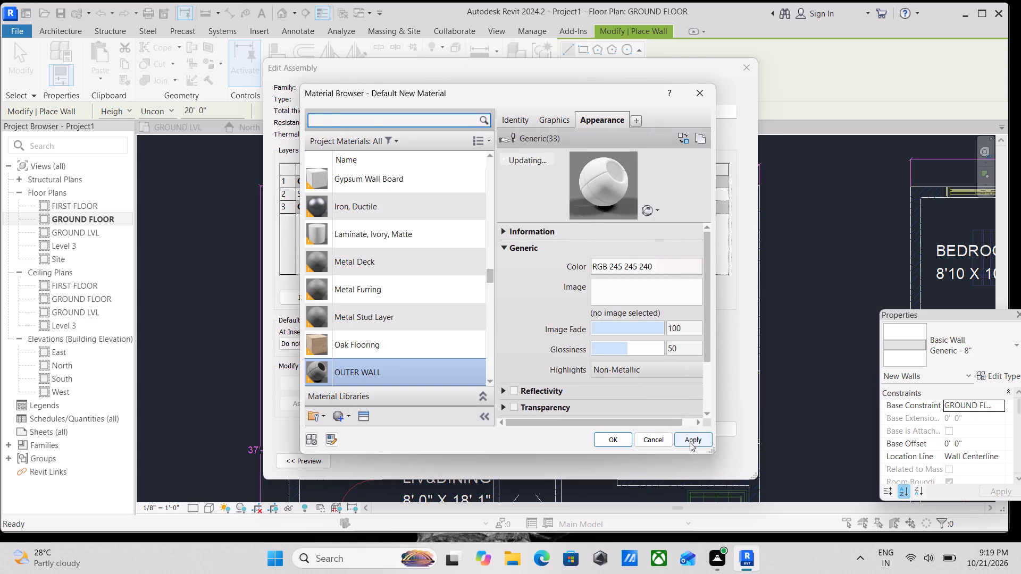
{"action": "left_click", "coordinate": [604, 440]}
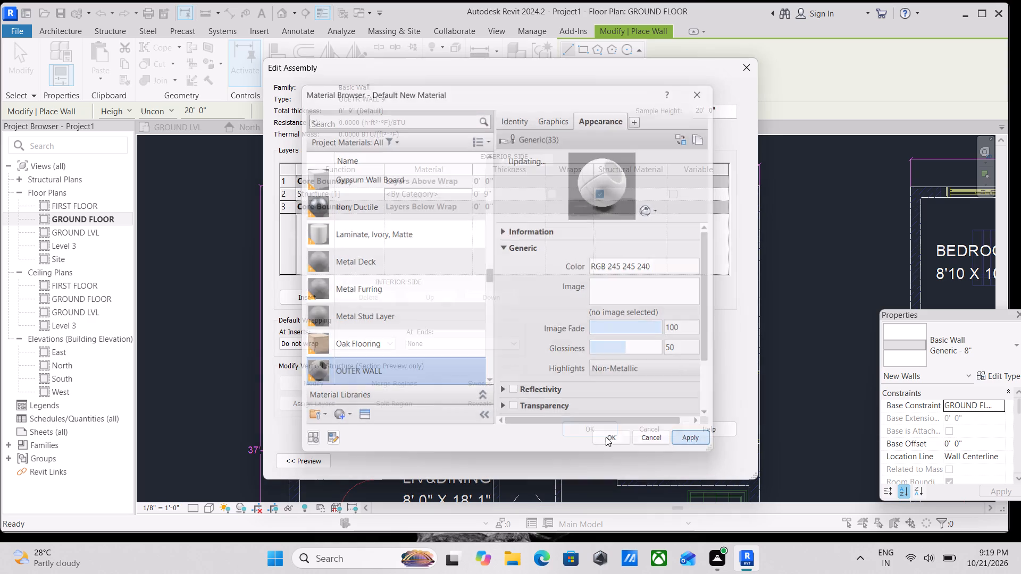
{"action": "left_click", "coordinate": [580, 427]}
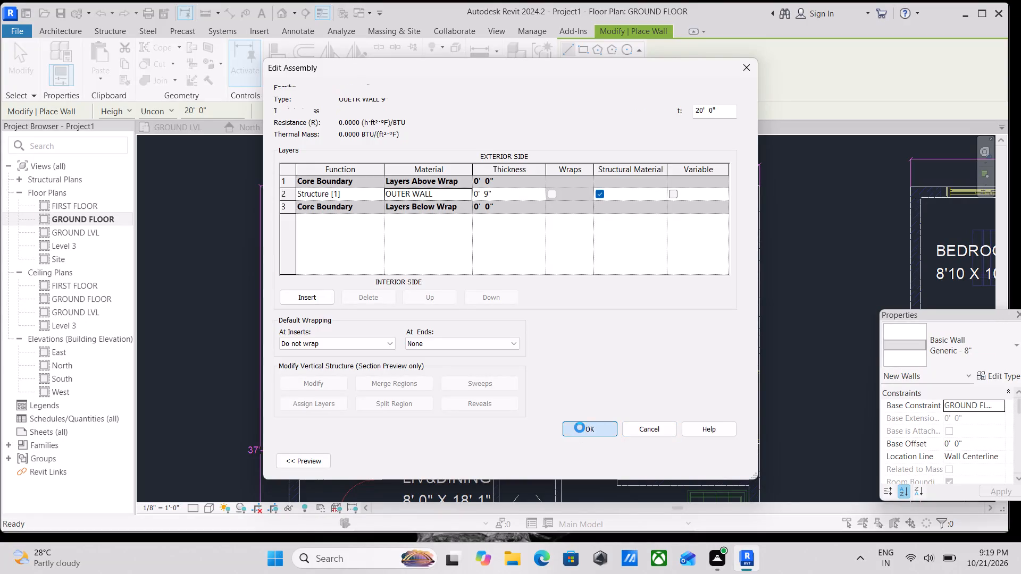
{"action": "left_click", "coordinate": [717, 463]}
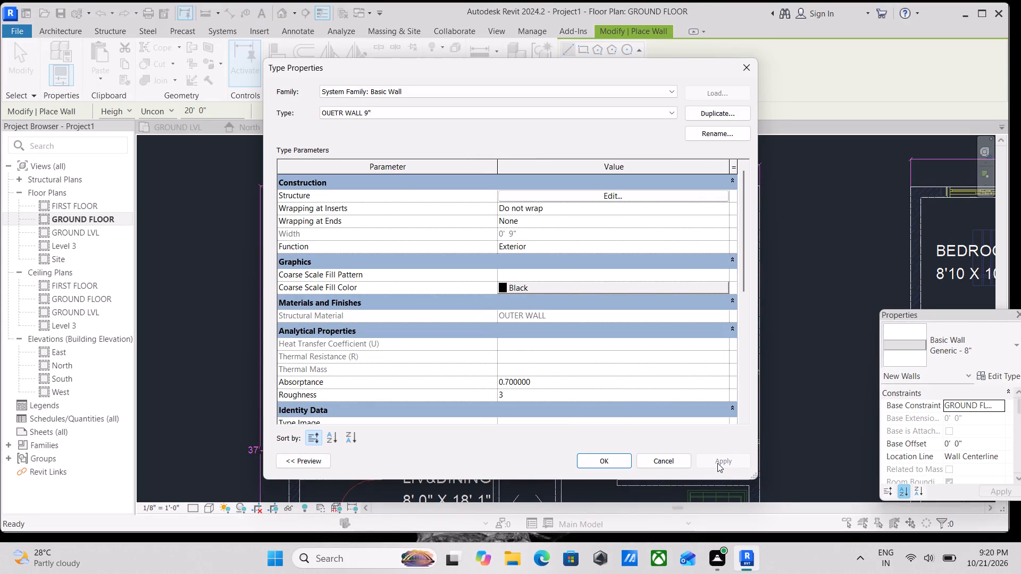
{"action": "left_click", "coordinate": [616, 458]}
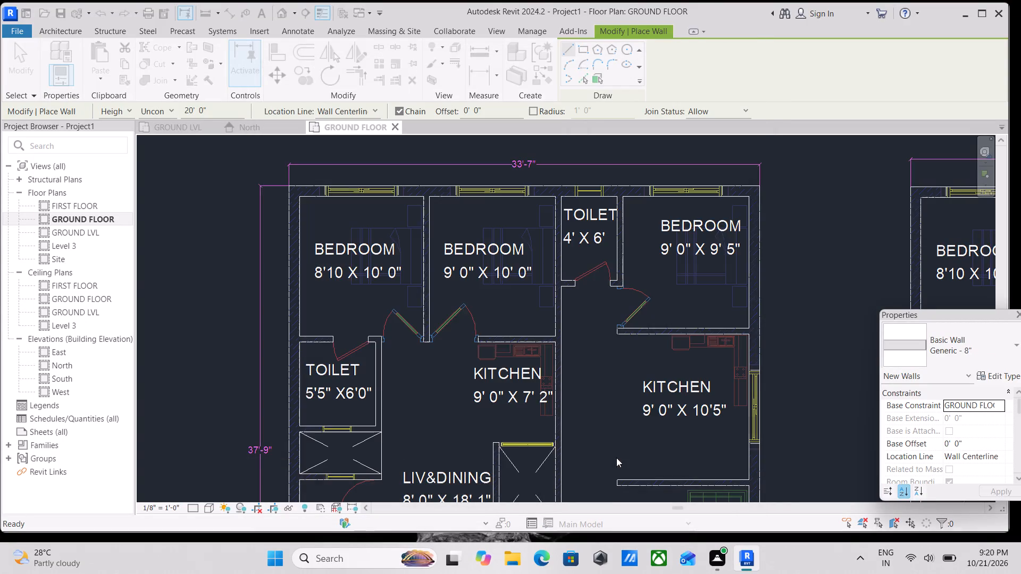
Set the new walls' height constraint to FIRST FLOOR.
{"action": "scroll", "coordinate": [438, 395], "scroll_direction": "down", "scroll_amount": 3}
{"action": "middle_click_drag", "start_coordinate": [438, 395], "coordinate": [574, 378]}
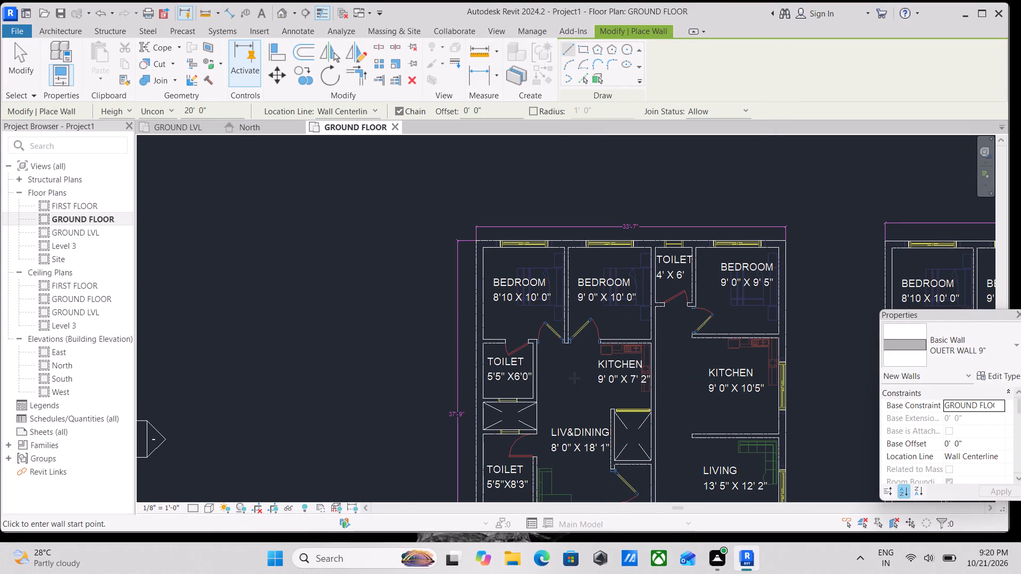
{"action": "scroll", "coordinate": [505, 287], "scroll_direction": "up", "scroll_amount": 3}
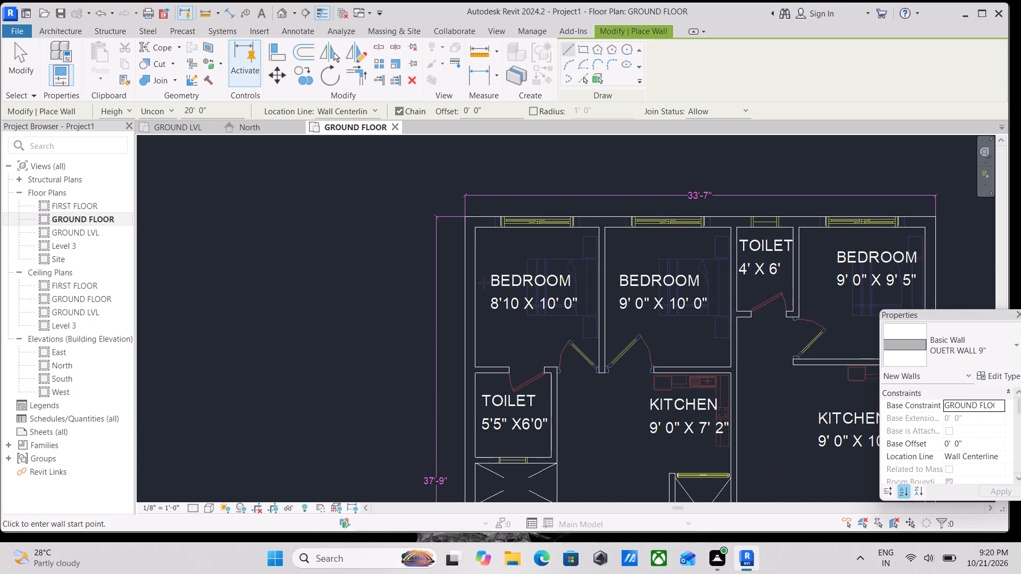
{"action": "middle_click_drag", "start_coordinate": [485, 283], "coordinate": [501, 351]}
{"action": "scroll", "coordinate": [835, 469], "scroll_direction": "up", "scroll_amount": 2}
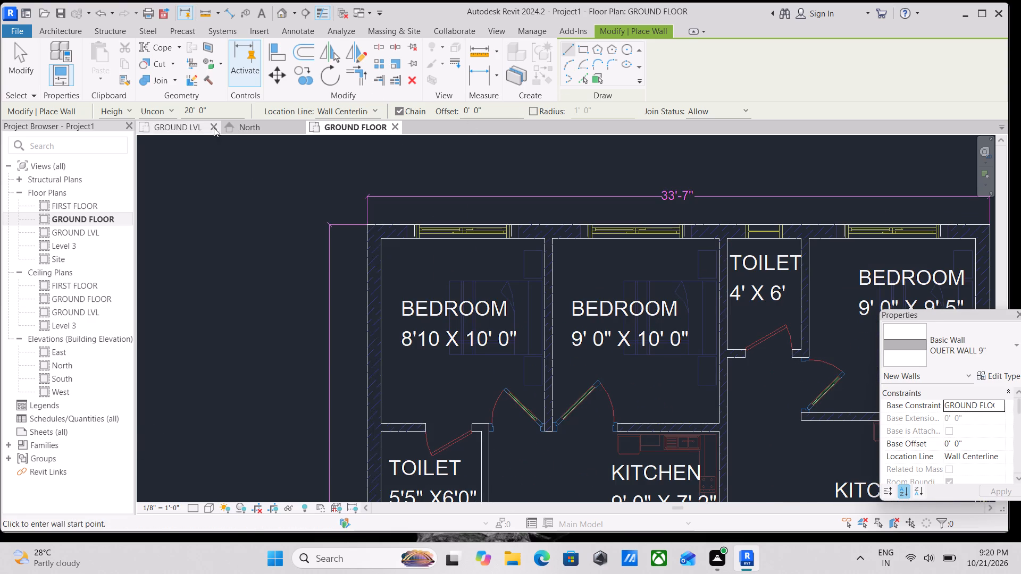
{"action": "left_click", "coordinate": [175, 108]}
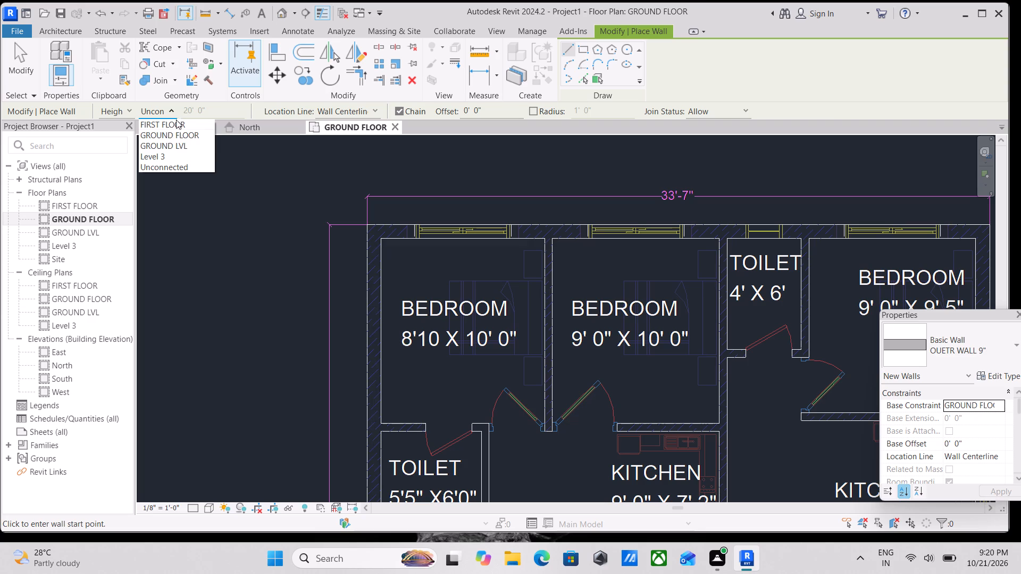
{"action": "left_click", "coordinate": [182, 125]}
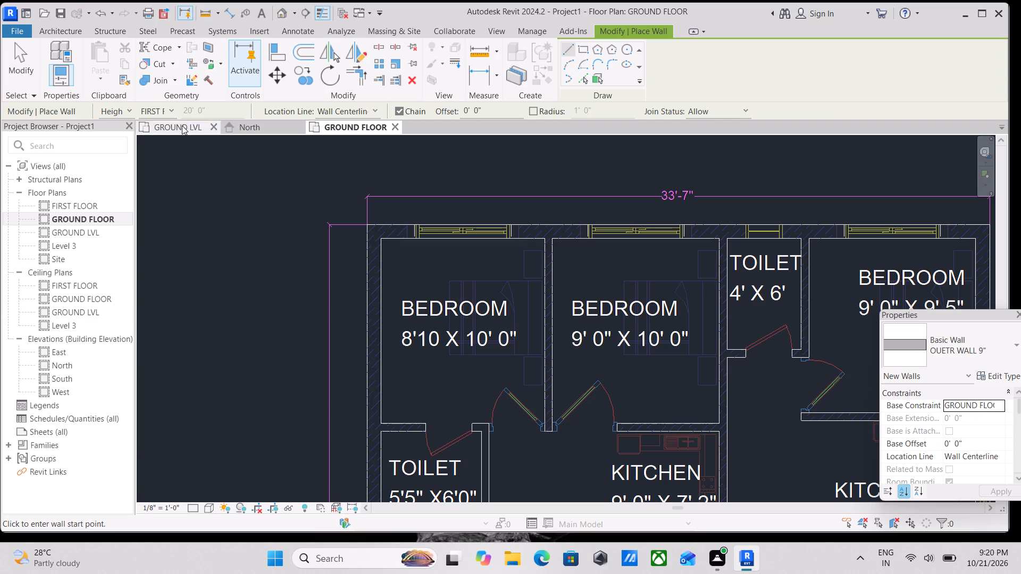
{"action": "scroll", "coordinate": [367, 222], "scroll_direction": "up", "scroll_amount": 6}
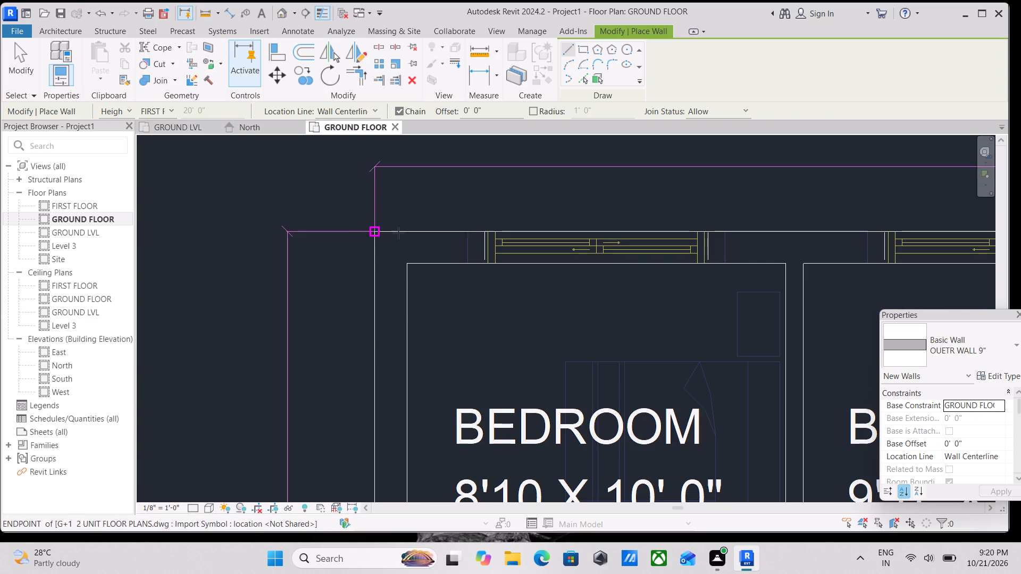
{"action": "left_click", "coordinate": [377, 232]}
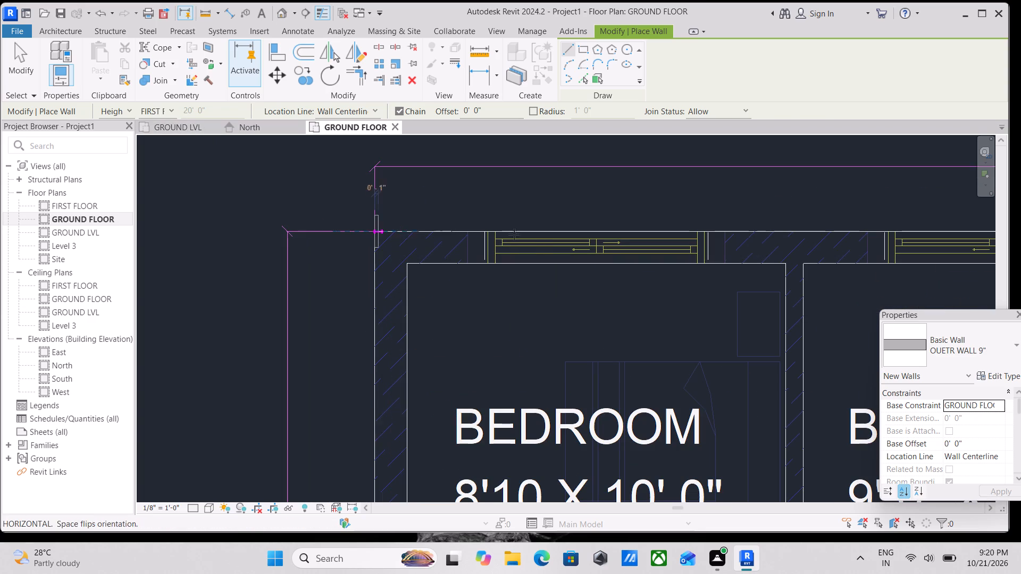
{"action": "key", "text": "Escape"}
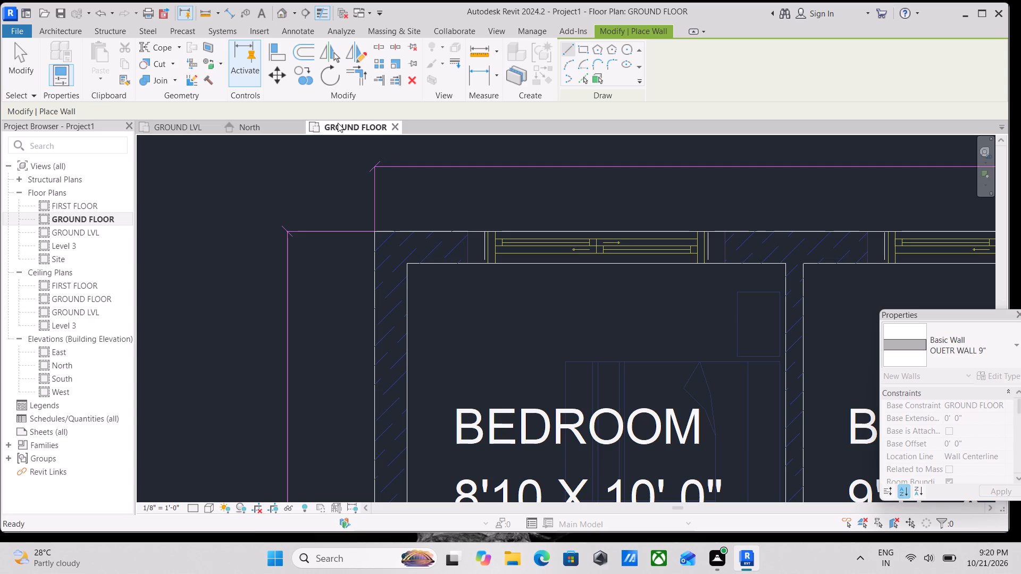
Restart the Wall command with location line Finish Face: Interior and trace the plan's upper outer wall, about 33'-7" long, flipped inward along the bedrooms.
{"action": "type", "text": "WA"}
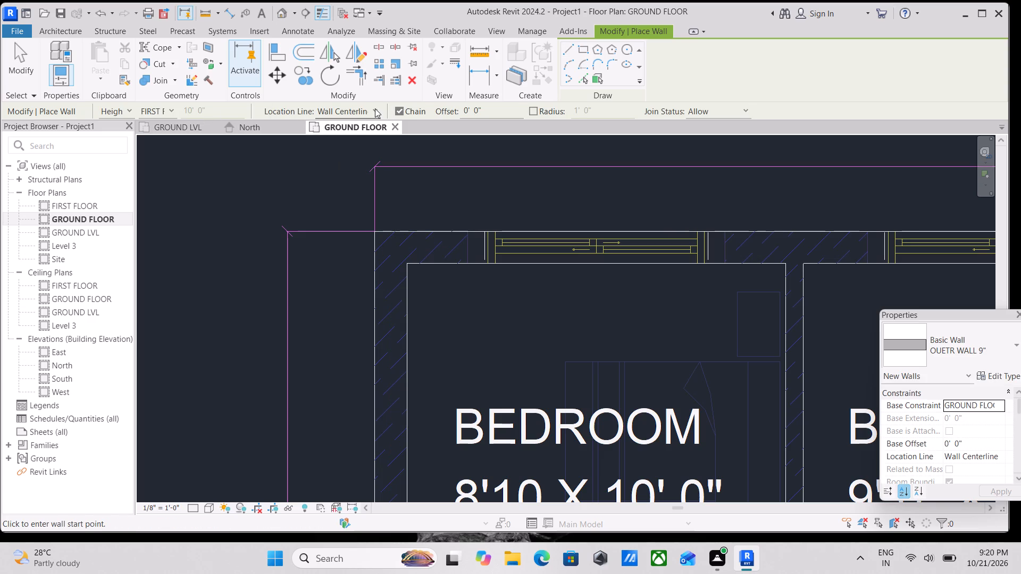
{"action": "left_click", "coordinate": [375, 108]}
{"action": "left_click", "coordinate": [372, 158]}
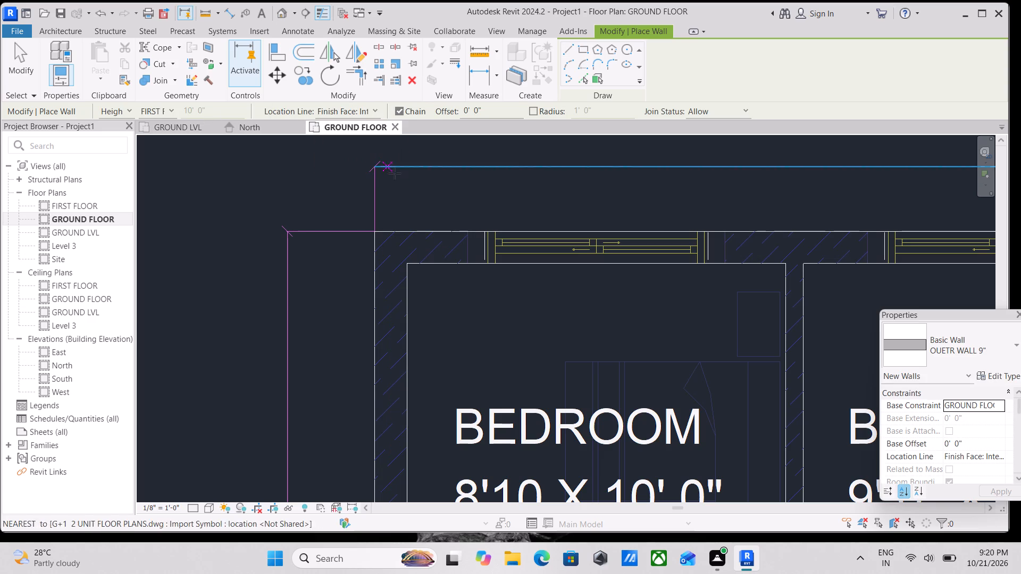
{"action": "left_click", "coordinate": [373, 233]}
{"action": "middle_click_drag", "start_coordinate": [808, 248], "coordinate": [507, 194]}
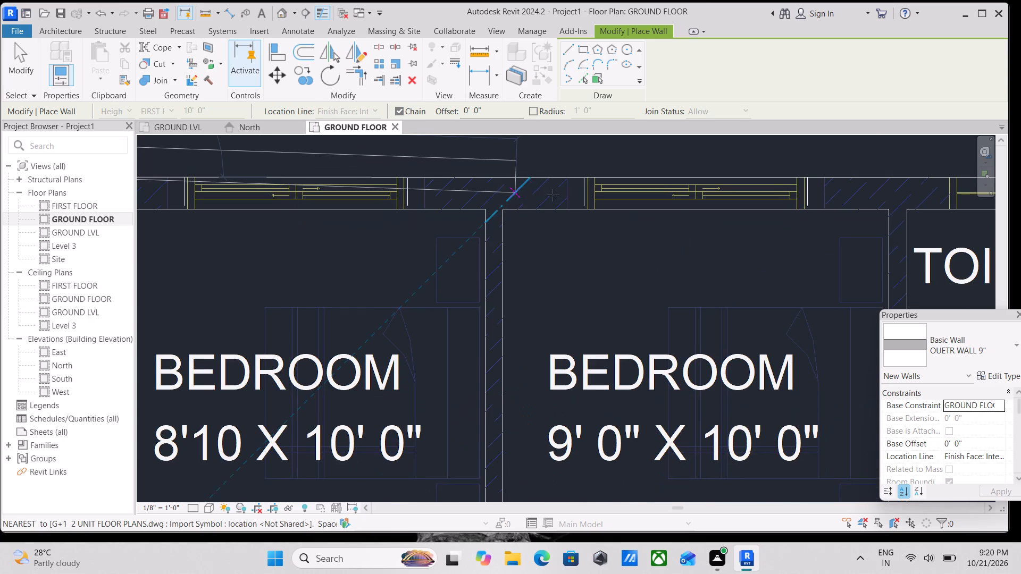
{"action": "key", "text": "space"}
{"action": "scroll", "coordinate": [705, 184], "scroll_direction": "down", "scroll_amount": 1}
{"action": "middle_click_drag", "start_coordinate": [705, 184], "coordinate": [458, 186]}
{"action": "scroll", "coordinate": [923, 222], "scroll_direction": "down", "scroll_amount": 1}
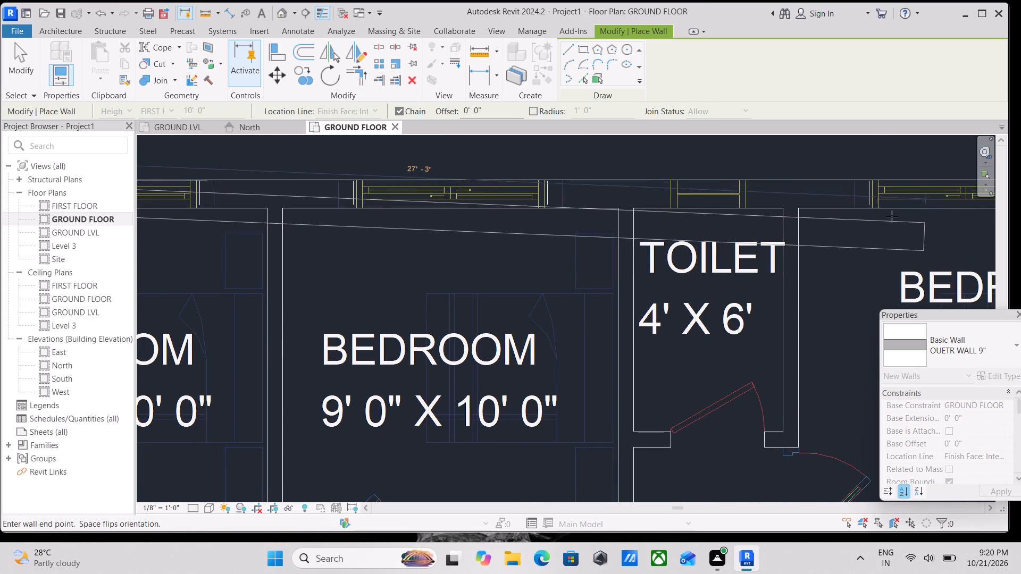
{"action": "middle_click_drag", "start_coordinate": [855, 213], "coordinate": [318, 204]}
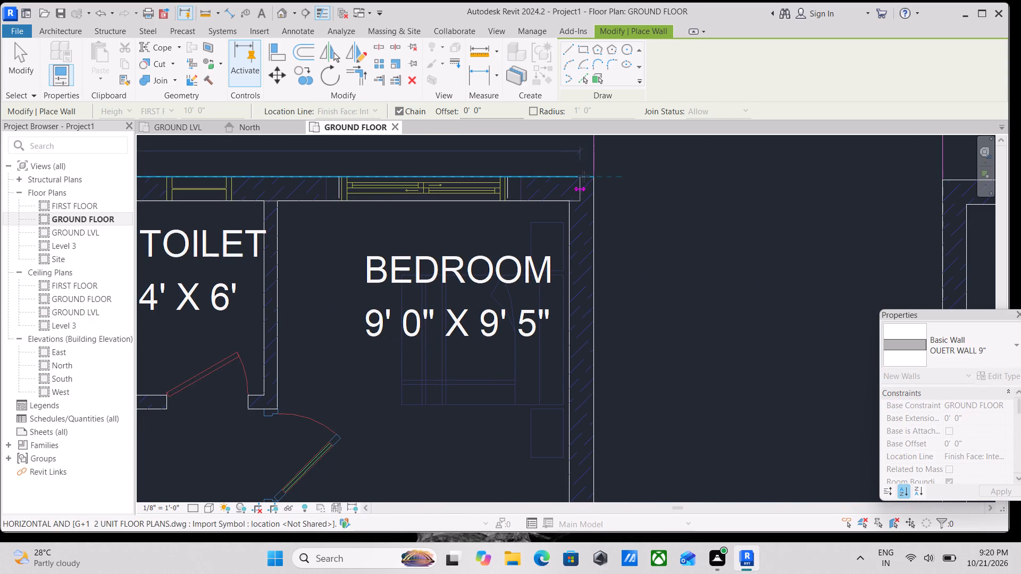
{"action": "left_click", "coordinate": [594, 177]}
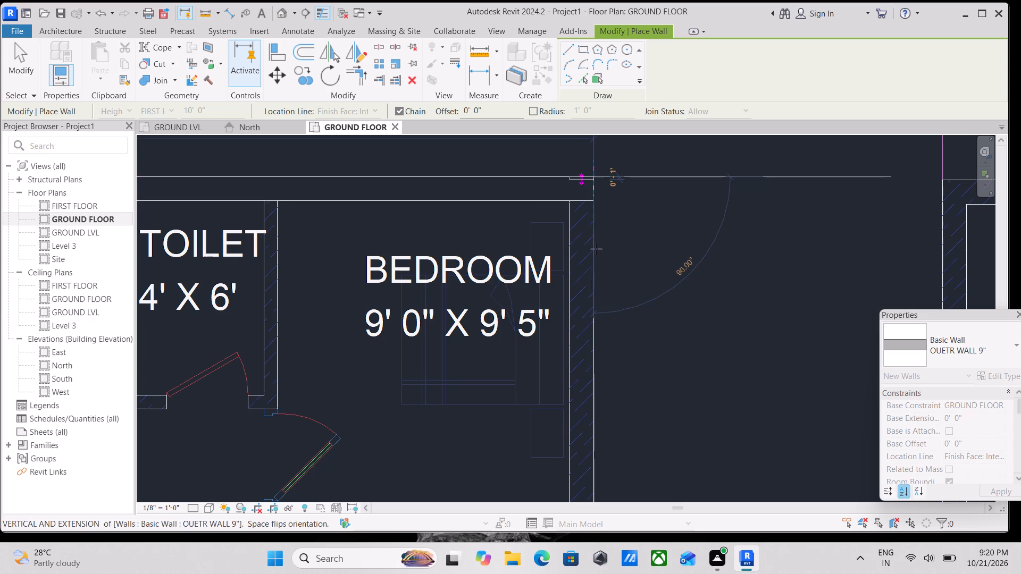
Continue the outer wall down the kitchen and living room side to the living room's front wall line, and end the chain.
{"action": "scroll", "coordinate": [596, 250], "scroll_direction": "down", "scroll_amount": 3}
{"action": "middle_click_drag", "start_coordinate": [596, 250], "coordinate": [601, 175]}
{"action": "scroll", "coordinate": [601, 303], "scroll_direction": "down", "scroll_amount": 3}
{"action": "middle_click_drag", "start_coordinate": [601, 303], "coordinate": [598, 222]}
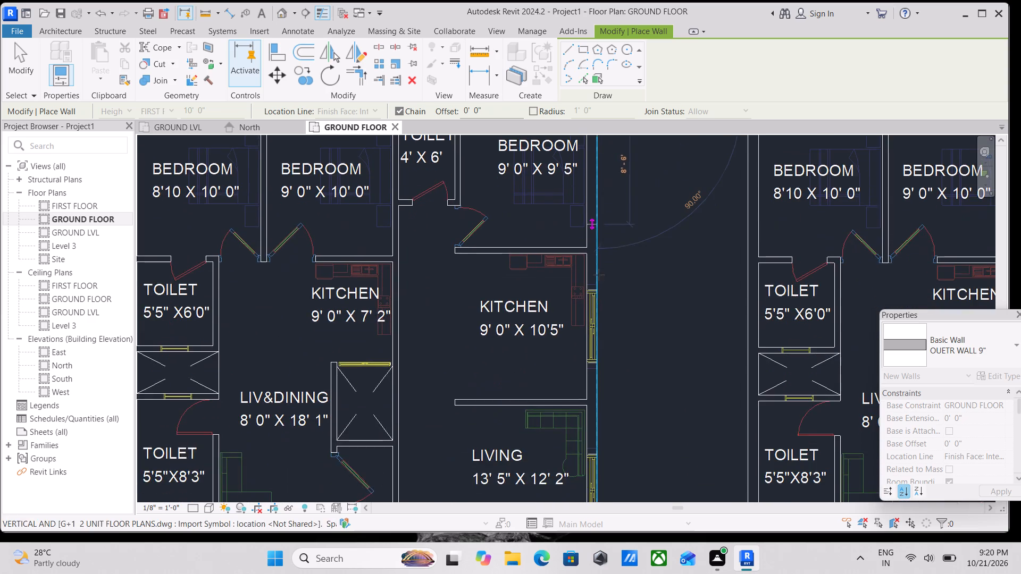
{"action": "scroll", "coordinate": [602, 303], "scroll_direction": "down", "scroll_amount": 2}
{"action": "middle_click_drag", "start_coordinate": [602, 303], "coordinate": [583, 197]}
{"action": "middle_click_drag", "start_coordinate": [592, 356], "coordinate": [583, 251]}
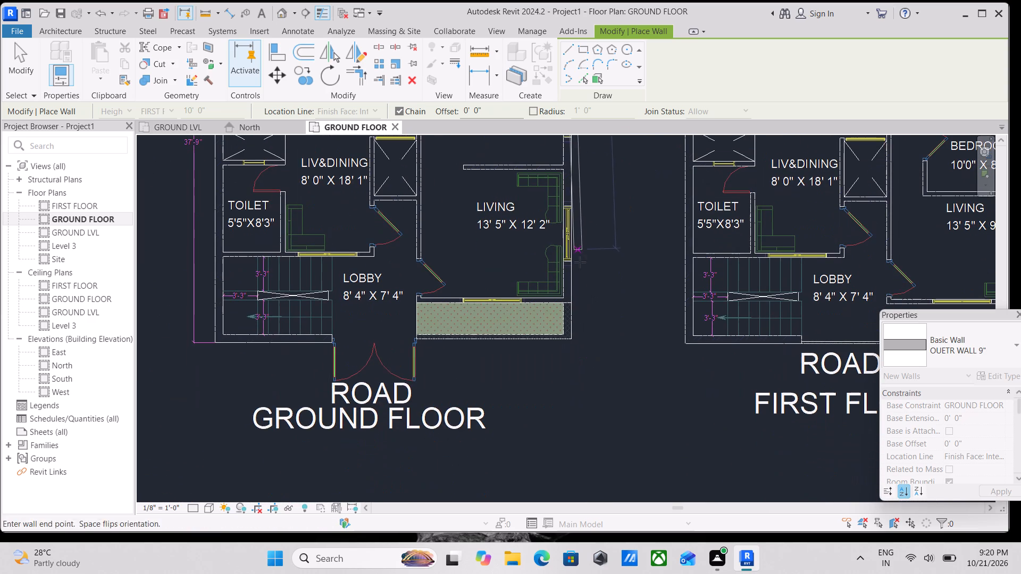
{"action": "scroll", "coordinate": [576, 297], "scroll_direction": "up", "scroll_amount": 3}
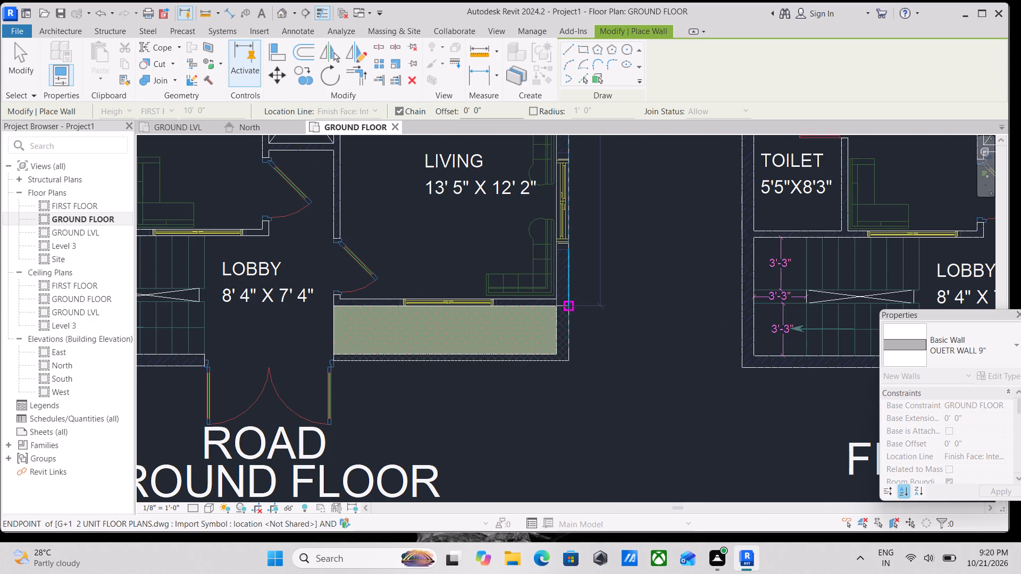
{"action": "left_click", "coordinate": [570, 306]}
{"action": "scroll", "coordinate": [570, 306], "scroll_direction": "down", "scroll_amount": 1}
{"action": "middle_click_drag", "start_coordinate": [570, 306], "coordinate": [600, 349]}
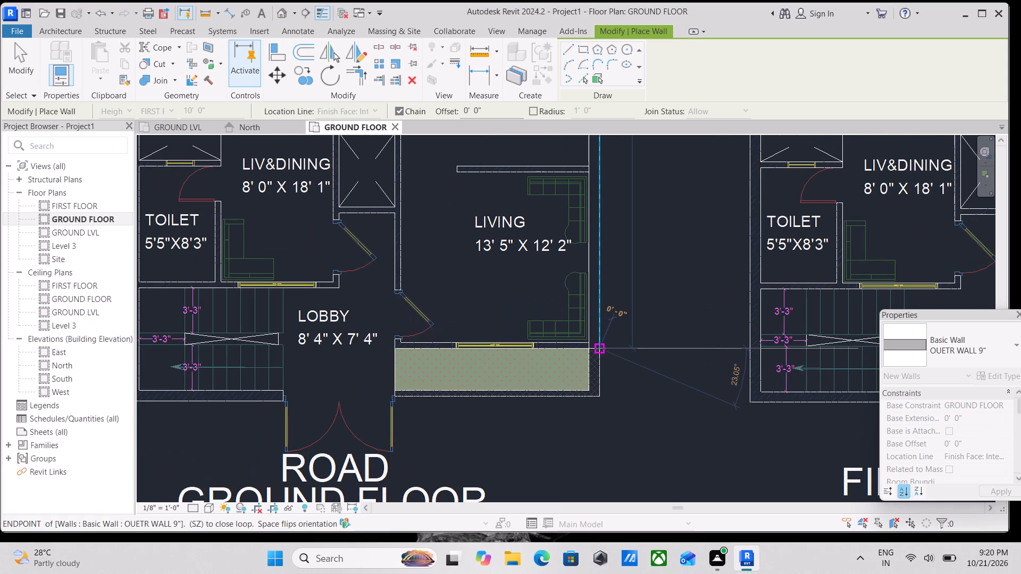
{"action": "key", "text": "Escape"}
Trace the staircase's front outer wall from the entrance gate opening to the outer corner, about 11'-0" long, flipped inward.
{"action": "scroll", "coordinate": [431, 344], "scroll_direction": "down", "scroll_amount": 3}
{"action": "middle_click_drag", "start_coordinate": [431, 344], "coordinate": [582, 386]}
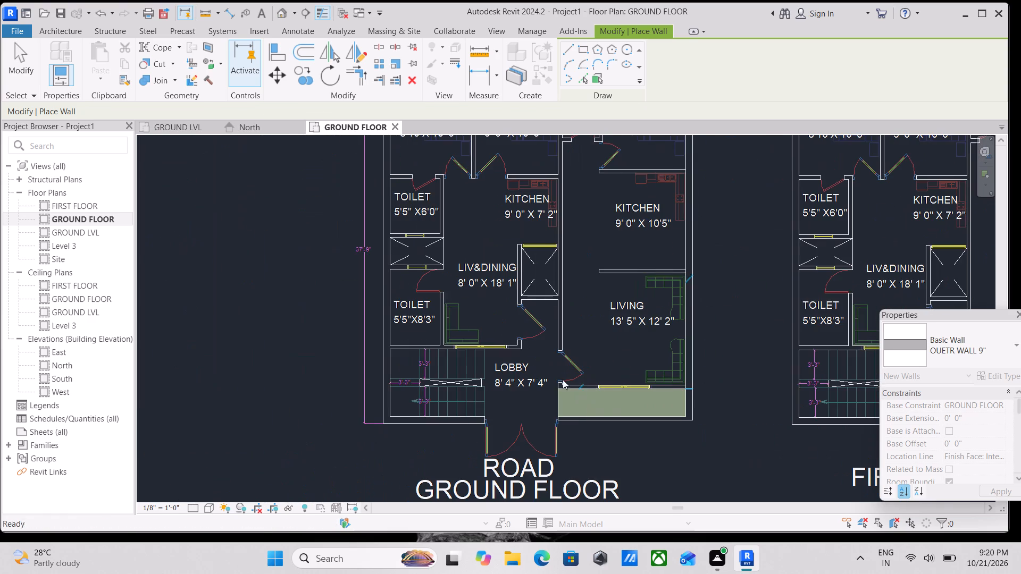
{"action": "middle_click_drag", "start_coordinate": [446, 395], "coordinate": [570, 285]}
{"action": "scroll", "coordinate": [568, 329], "scroll_direction": "up", "scroll_amount": 4}
{"action": "scroll", "coordinate": [633, 314], "scroll_direction": "up", "scroll_amount": 1}
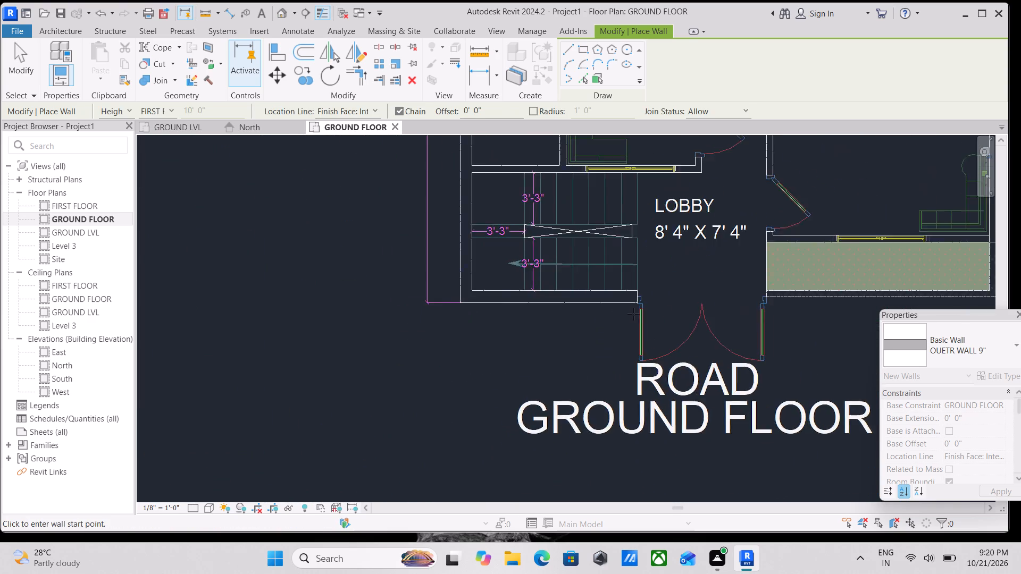
{"action": "scroll", "coordinate": [633, 314], "scroll_direction": "up", "scroll_amount": 2}
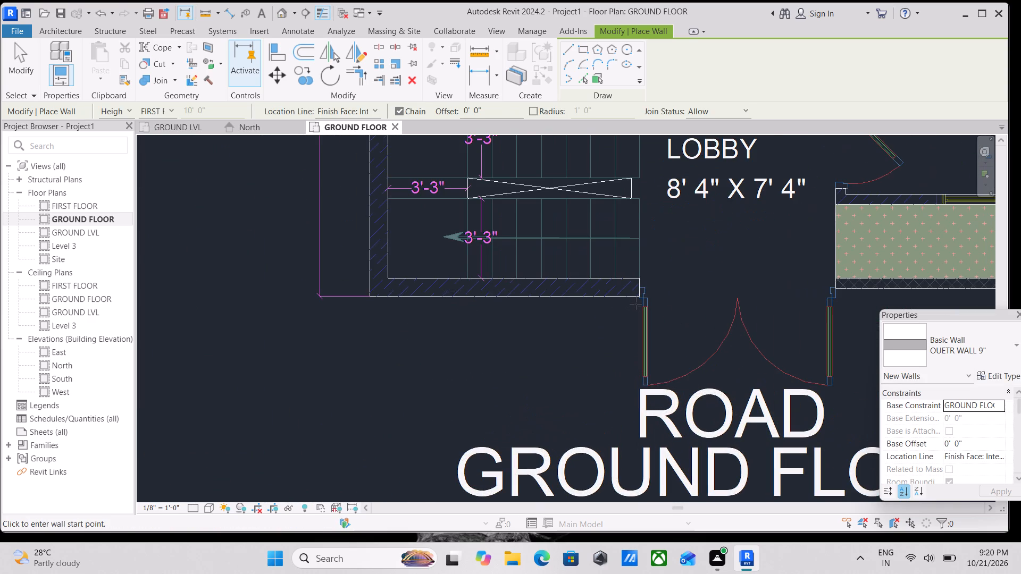
{"action": "scroll", "coordinate": [640, 300], "scroll_direction": "up", "scroll_amount": 3}
{"action": "left_click", "coordinate": [640, 299]}
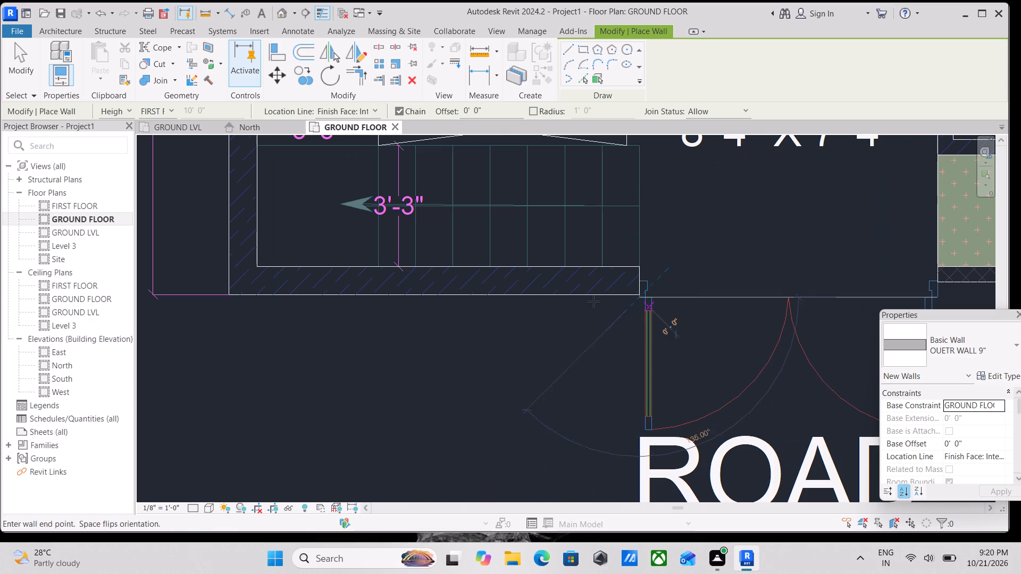
{"action": "key", "text": "Escape"}
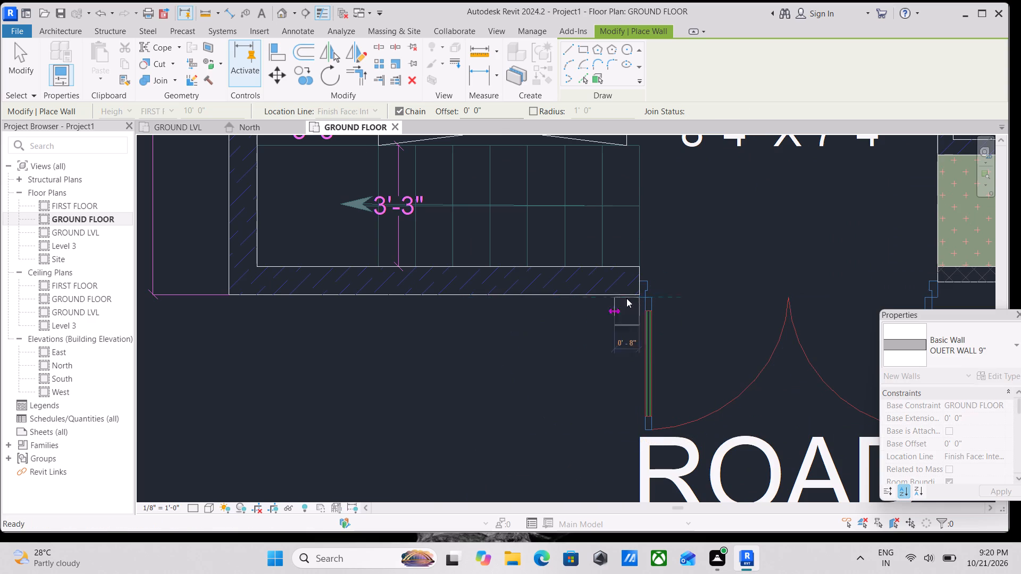
{"action": "scroll", "coordinate": [645, 295], "scroll_direction": "up", "scroll_amount": 5}
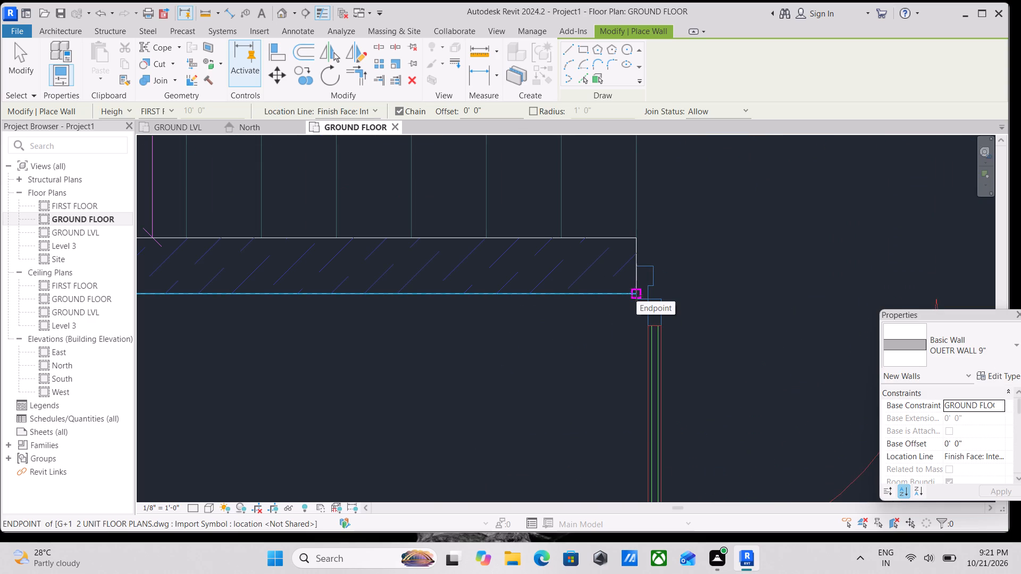
{"action": "left_click", "coordinate": [637, 296]}
{"action": "scroll", "coordinate": [376, 286], "scroll_direction": "down", "scroll_amount": 1}
{"action": "middle_click_drag", "start_coordinate": [376, 286], "coordinate": [726, 301]}
{"action": "scroll", "coordinate": [450, 298], "scroll_direction": "down", "scroll_amount": 2}
{"action": "middle_click_drag", "start_coordinate": [437, 296], "coordinate": [550, 318]}
{"action": "key", "text": "space"}
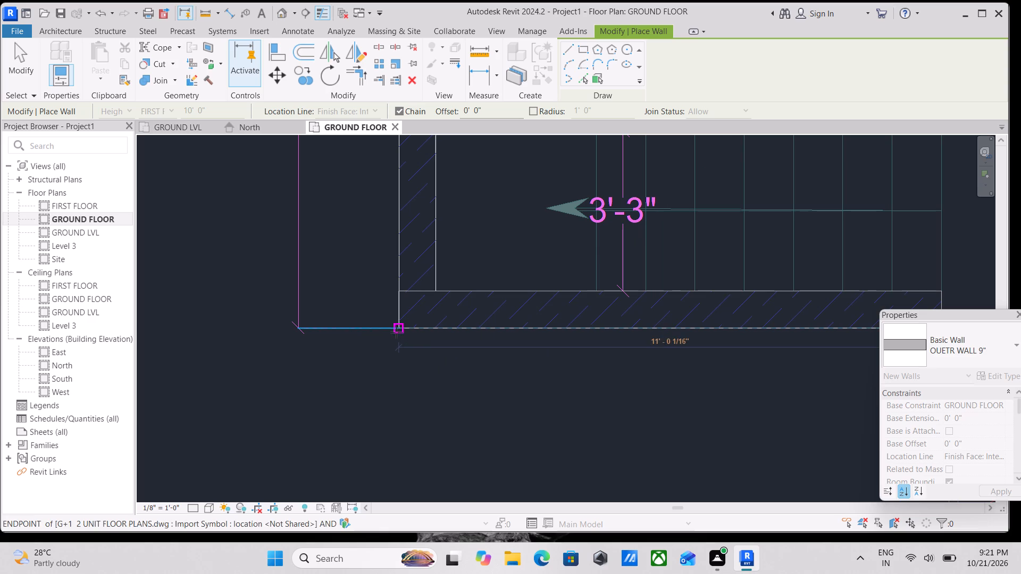
{"action": "left_click", "coordinate": [401, 328]}
Continue the outer wall from the staircase corner up past the toilets and bedroom to meet the upper outer wall.
{"action": "scroll", "coordinate": [404, 310], "scroll_direction": "down", "scroll_amount": 2}
{"action": "middle_click_drag", "start_coordinate": [409, 316], "coordinate": [415, 425]}
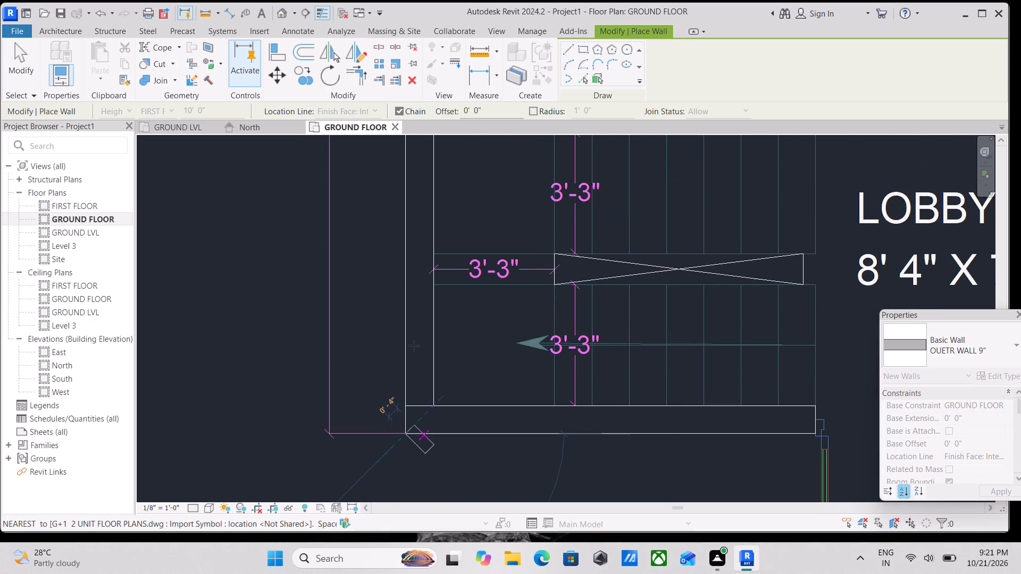
{"action": "scroll", "coordinate": [425, 267], "scroll_direction": "down", "scroll_amount": 2}
{"action": "middle_click_drag", "start_coordinate": [425, 267], "coordinate": [440, 416]}
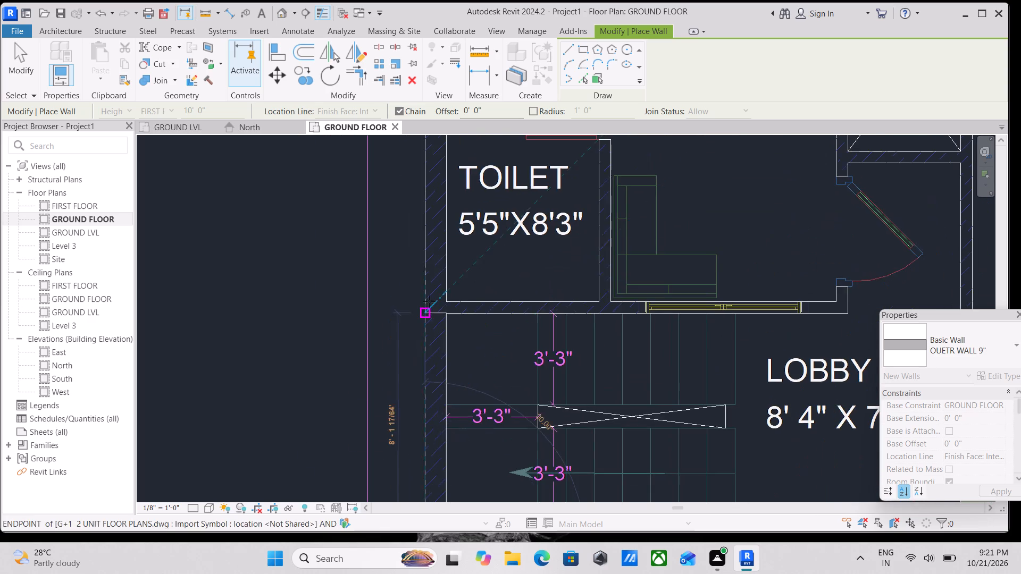
{"action": "scroll", "coordinate": [429, 301], "scroll_direction": "down", "scroll_amount": 2}
{"action": "middle_click_drag", "start_coordinate": [429, 301], "coordinate": [444, 454]}
{"action": "scroll", "coordinate": [453, 343], "scroll_direction": "down", "scroll_amount": 3}
{"action": "middle_click_drag", "start_coordinate": [447, 364], "coordinate": [452, 481]}
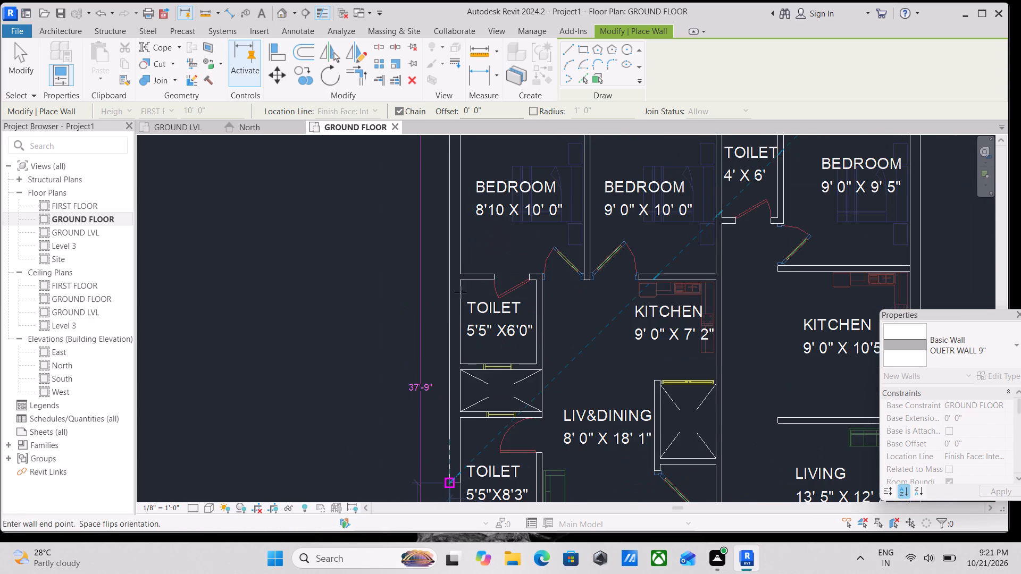
{"action": "scroll", "coordinate": [460, 286], "scroll_direction": "down", "scroll_amount": 1}
{"action": "middle_click_drag", "start_coordinate": [460, 286], "coordinate": [455, 366]}
{"action": "scroll", "coordinate": [449, 240], "scroll_direction": "up", "scroll_amount": 3}
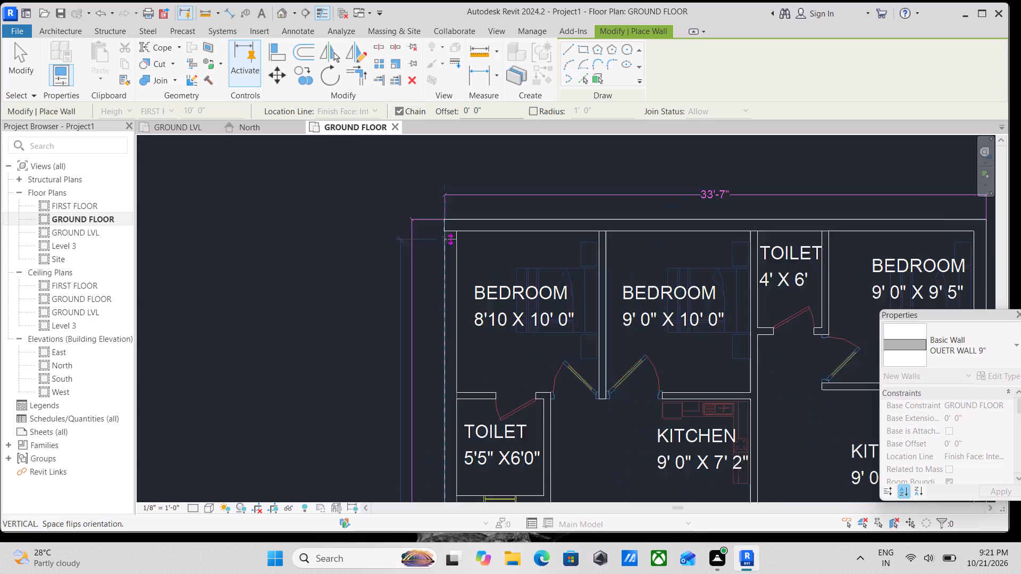
{"action": "left_click", "coordinate": [443, 231]}
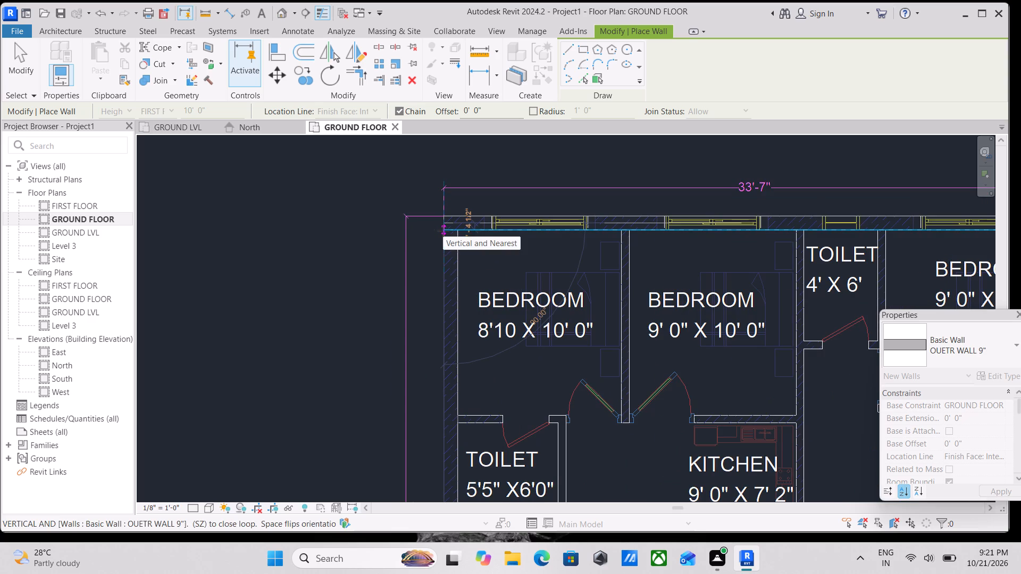
End the outer wall chain and duplicate the OUETR WALL 9" wall type under the name INNER WALL 5".
{"action": "key", "text": "Escape"}
{"action": "scroll", "coordinate": [451, 299], "scroll_direction": "down", "scroll_amount": 3}
{"action": "middle_click_drag", "start_coordinate": [451, 298], "coordinate": [447, 213]}
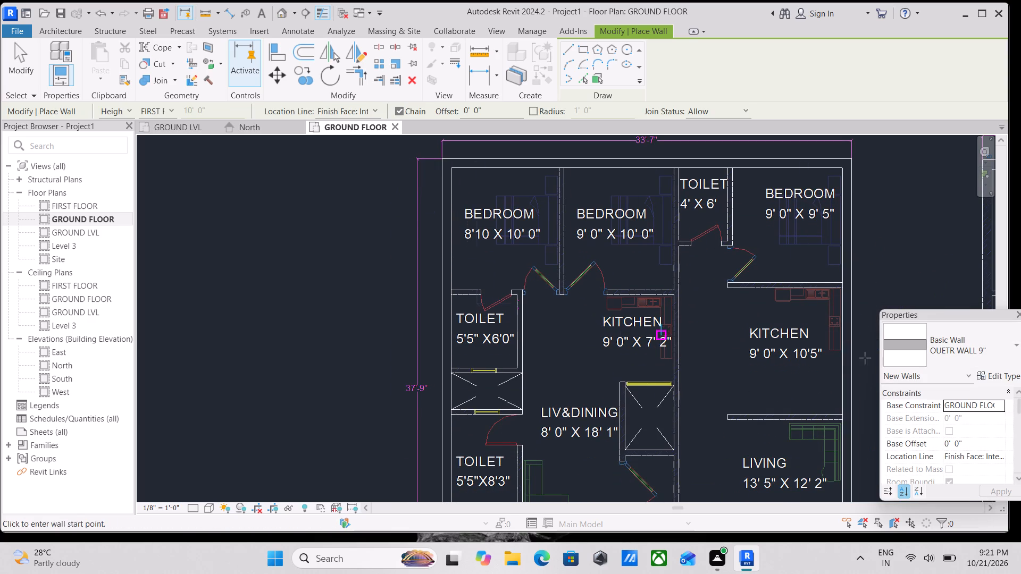
{"action": "left_click", "coordinate": [1009, 375]}
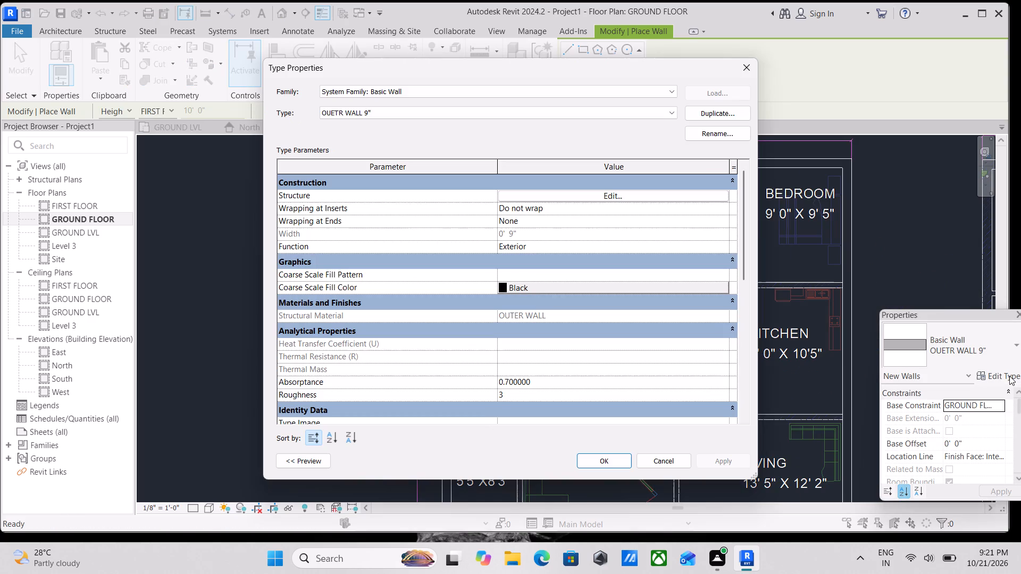
{"action": "left_click", "coordinate": [725, 112]}
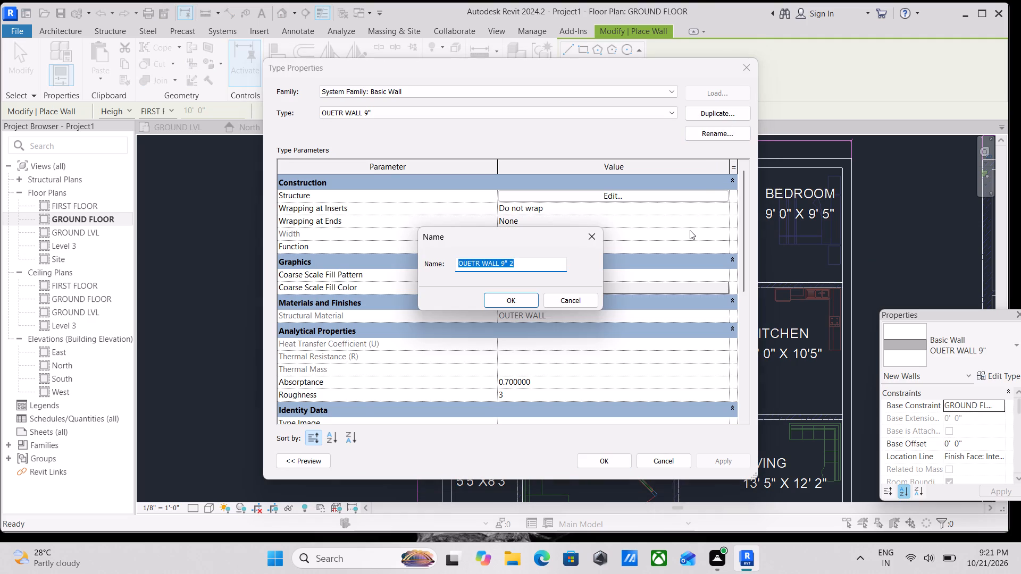
{"action": "key", "text": "BackSpace"}
{"action": "type", "text": "INNN"}
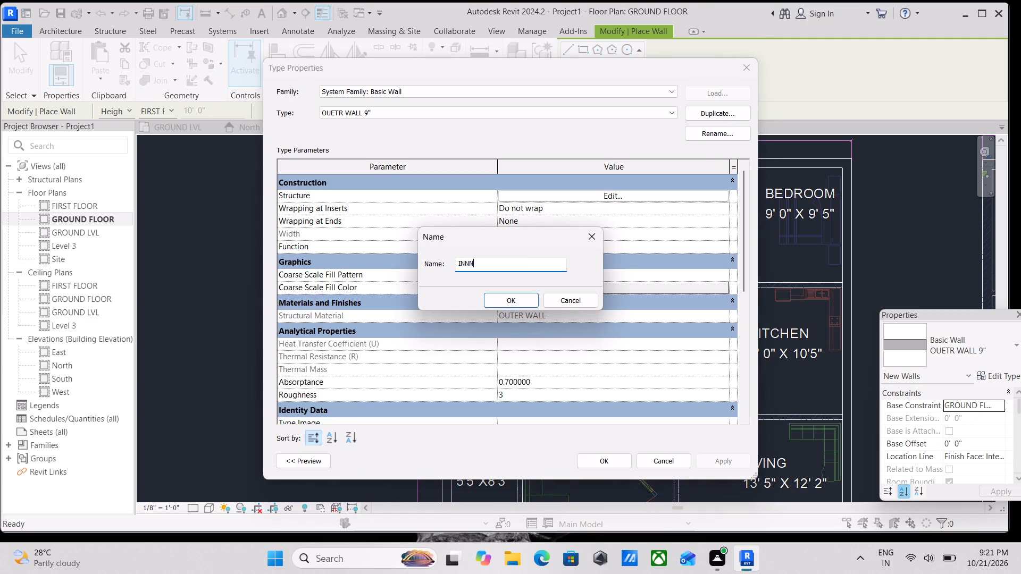
{"action": "key", "text": "BackSpace"}
{"action": "type", "text": "ER WALL"}
{"action": "key", "text": "space"}
{"action": "type", "text": "5"}
{"action": "key", "text": "shift+quotedbl"}
{"action": "left_click", "coordinate": [509, 305]}
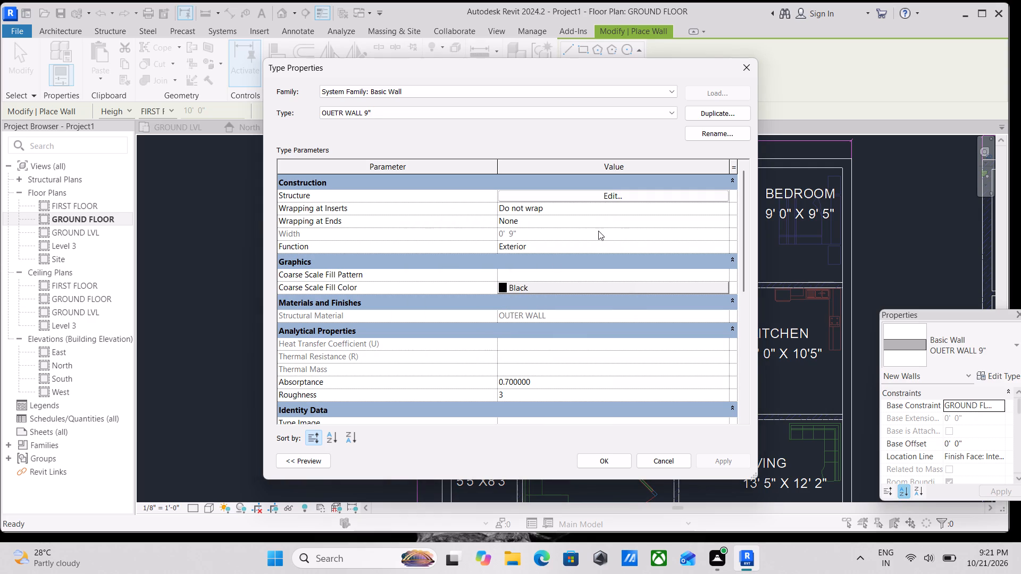
Set the structure layer thickness of the INNER WALL 5" type to 5" and apply the type changes.
{"action": "left_click", "coordinate": [612, 195]}
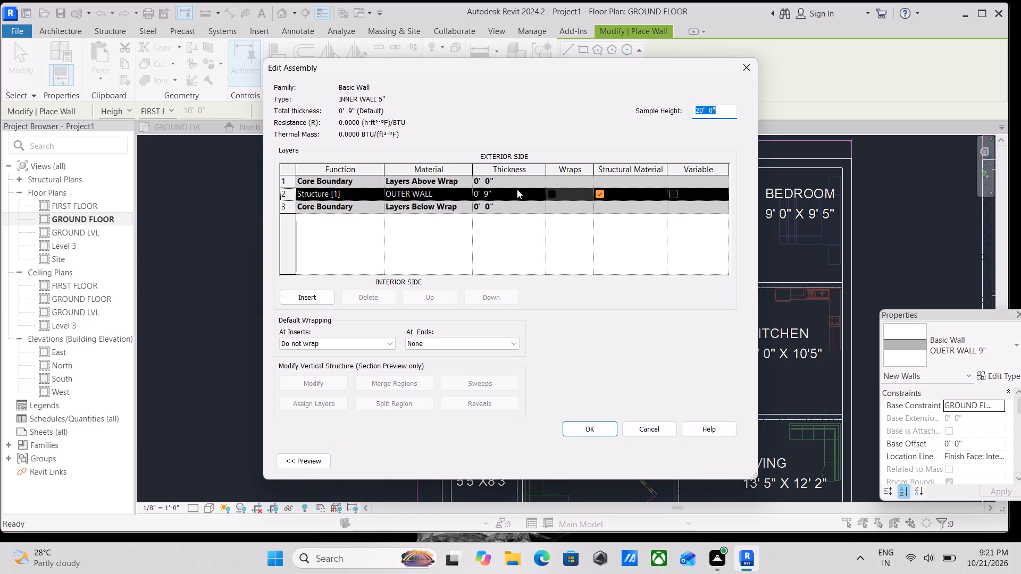
{"action": "left_click", "coordinate": [515, 190]}
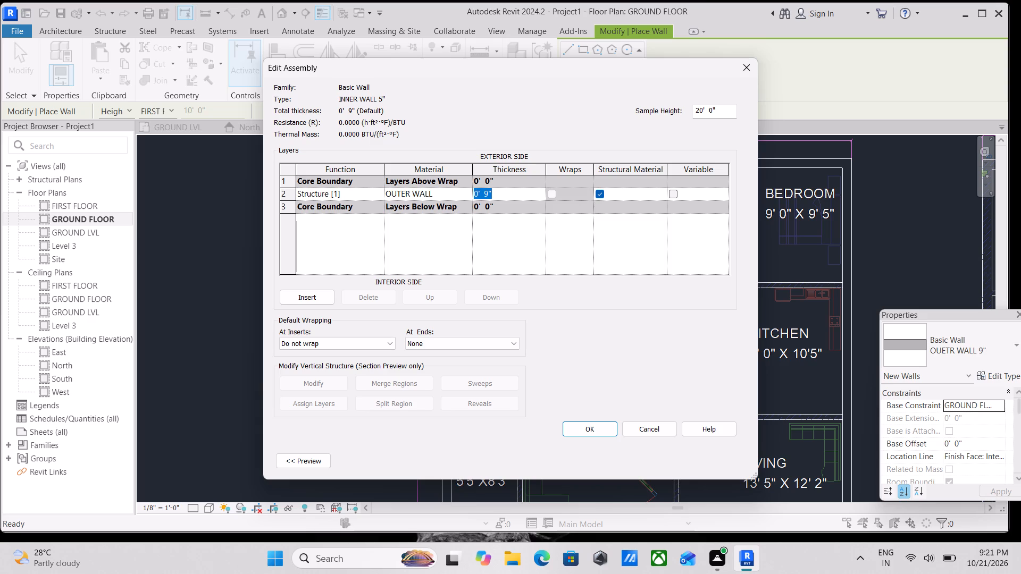
{"action": "key", "text": "5"}
{"action": "key", "text": "shift+quotedbl"}
{"action": "left_click", "coordinate": [446, 188]}
{"action": "left_click", "coordinate": [606, 428]}
{"action": "left_click", "coordinate": [728, 469]}
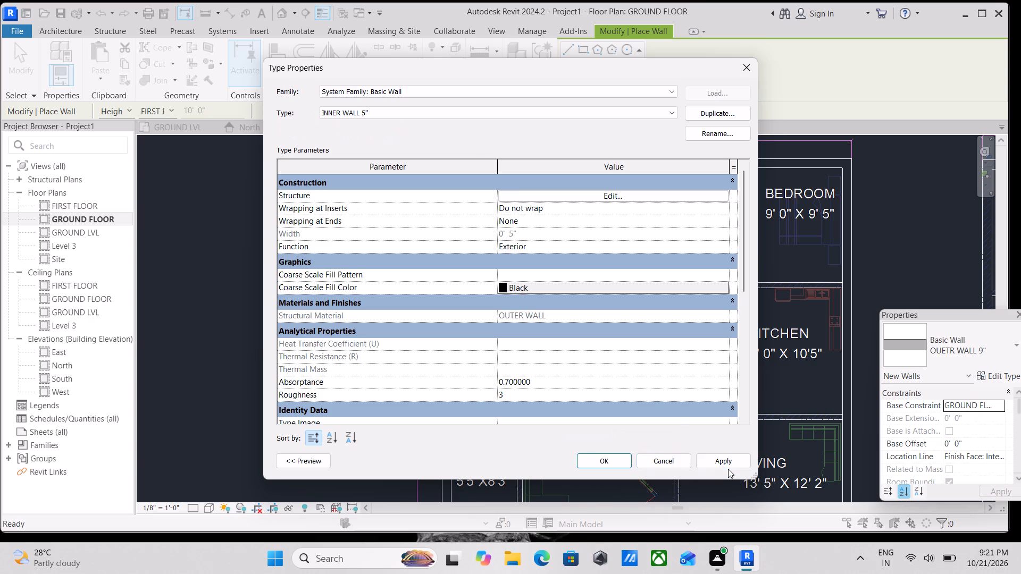
{"action": "left_click", "coordinate": [728, 467]}
{"action": "left_click", "coordinate": [612, 458]}
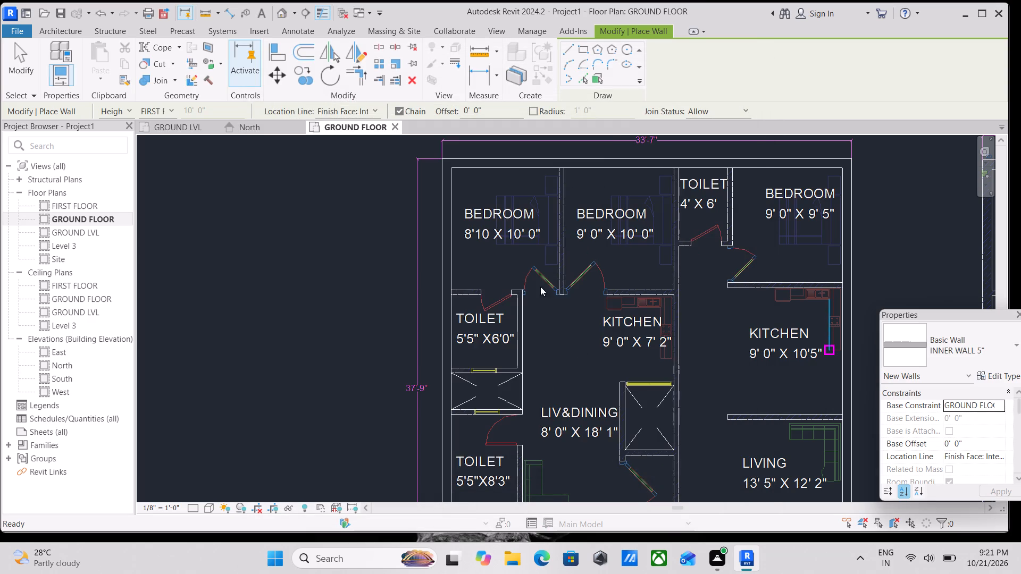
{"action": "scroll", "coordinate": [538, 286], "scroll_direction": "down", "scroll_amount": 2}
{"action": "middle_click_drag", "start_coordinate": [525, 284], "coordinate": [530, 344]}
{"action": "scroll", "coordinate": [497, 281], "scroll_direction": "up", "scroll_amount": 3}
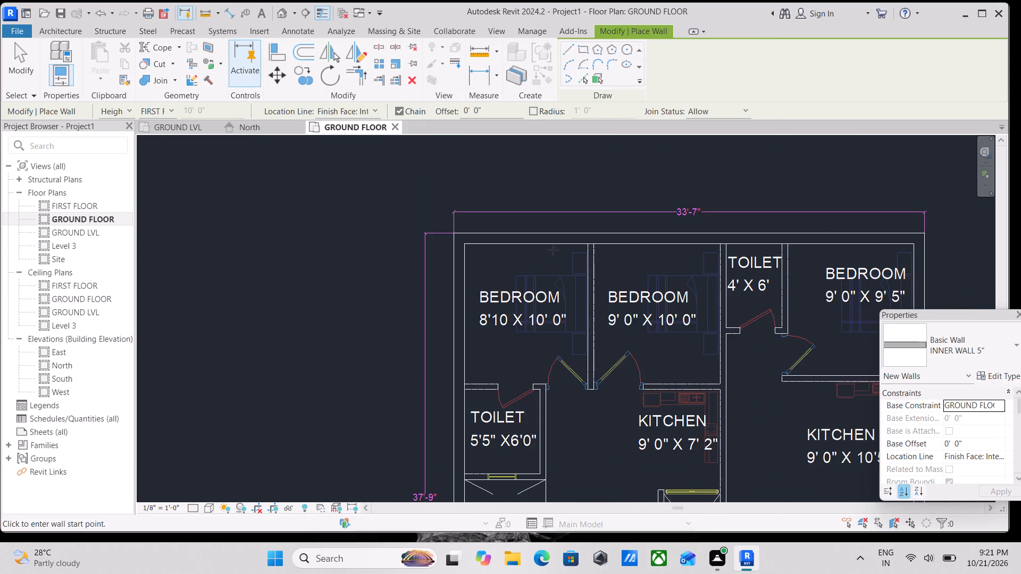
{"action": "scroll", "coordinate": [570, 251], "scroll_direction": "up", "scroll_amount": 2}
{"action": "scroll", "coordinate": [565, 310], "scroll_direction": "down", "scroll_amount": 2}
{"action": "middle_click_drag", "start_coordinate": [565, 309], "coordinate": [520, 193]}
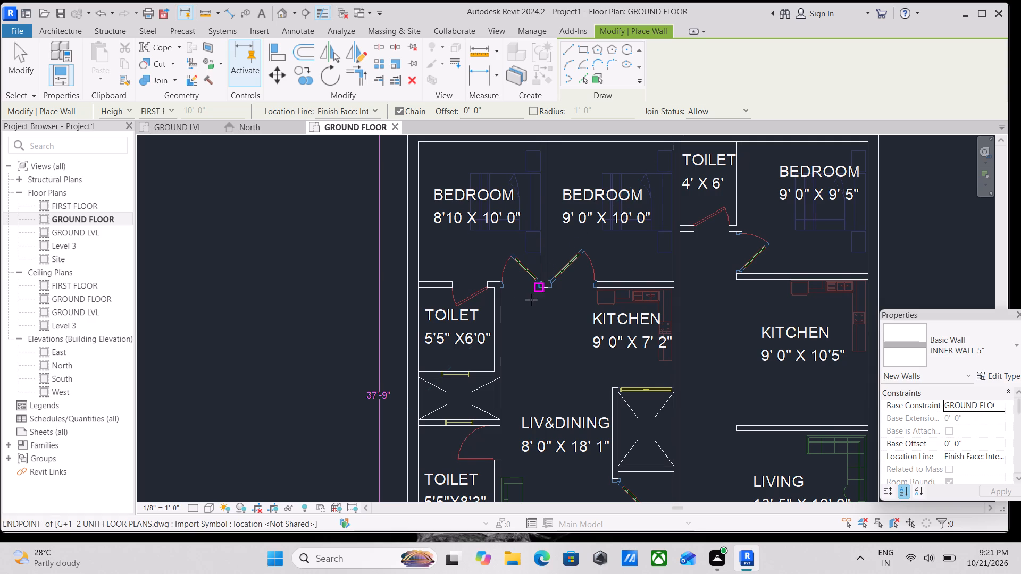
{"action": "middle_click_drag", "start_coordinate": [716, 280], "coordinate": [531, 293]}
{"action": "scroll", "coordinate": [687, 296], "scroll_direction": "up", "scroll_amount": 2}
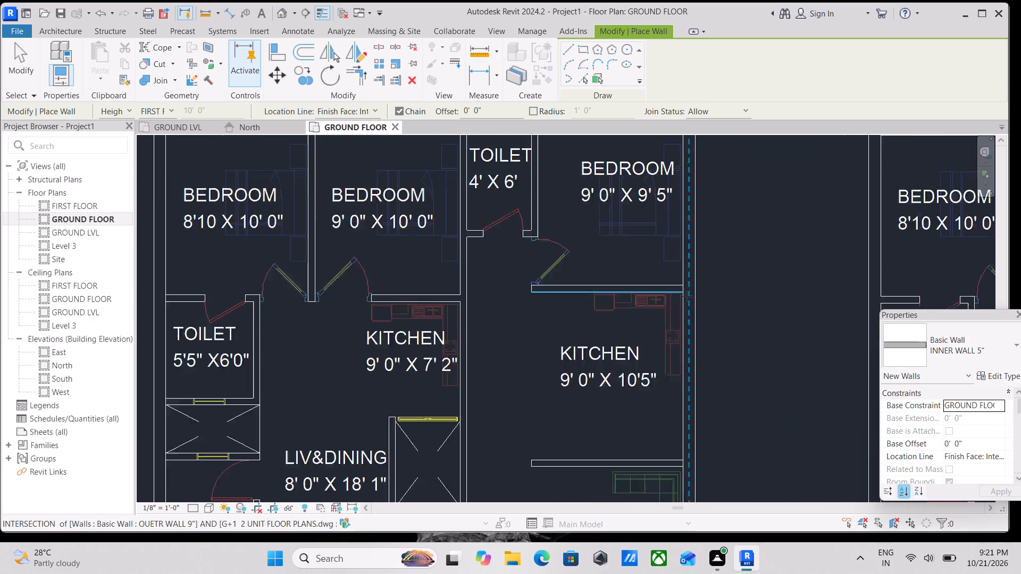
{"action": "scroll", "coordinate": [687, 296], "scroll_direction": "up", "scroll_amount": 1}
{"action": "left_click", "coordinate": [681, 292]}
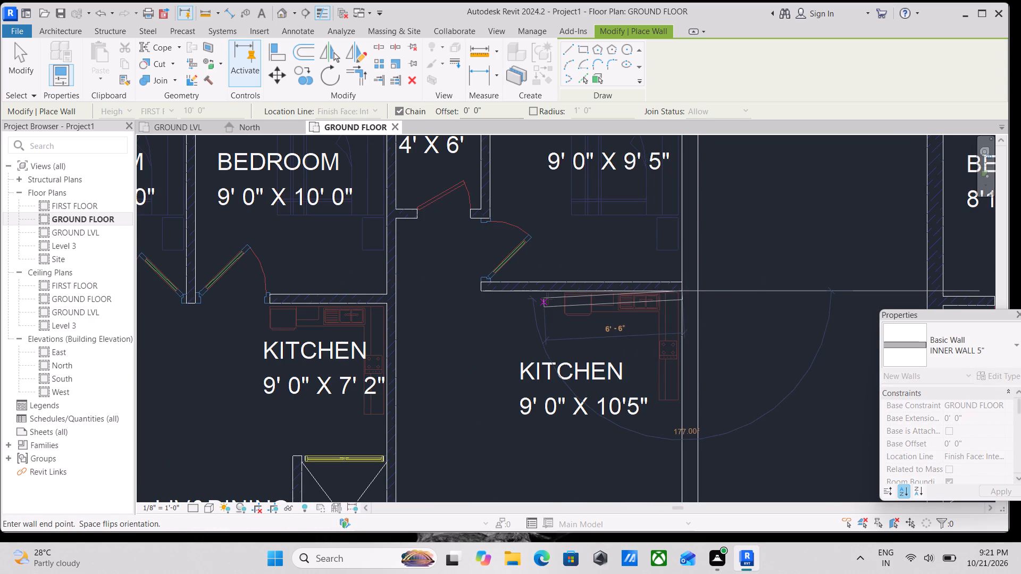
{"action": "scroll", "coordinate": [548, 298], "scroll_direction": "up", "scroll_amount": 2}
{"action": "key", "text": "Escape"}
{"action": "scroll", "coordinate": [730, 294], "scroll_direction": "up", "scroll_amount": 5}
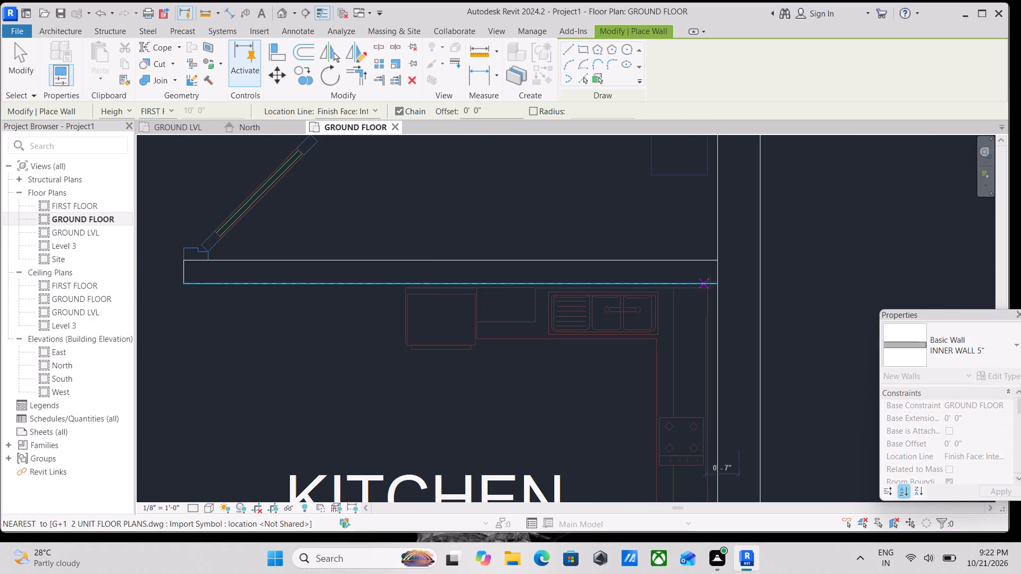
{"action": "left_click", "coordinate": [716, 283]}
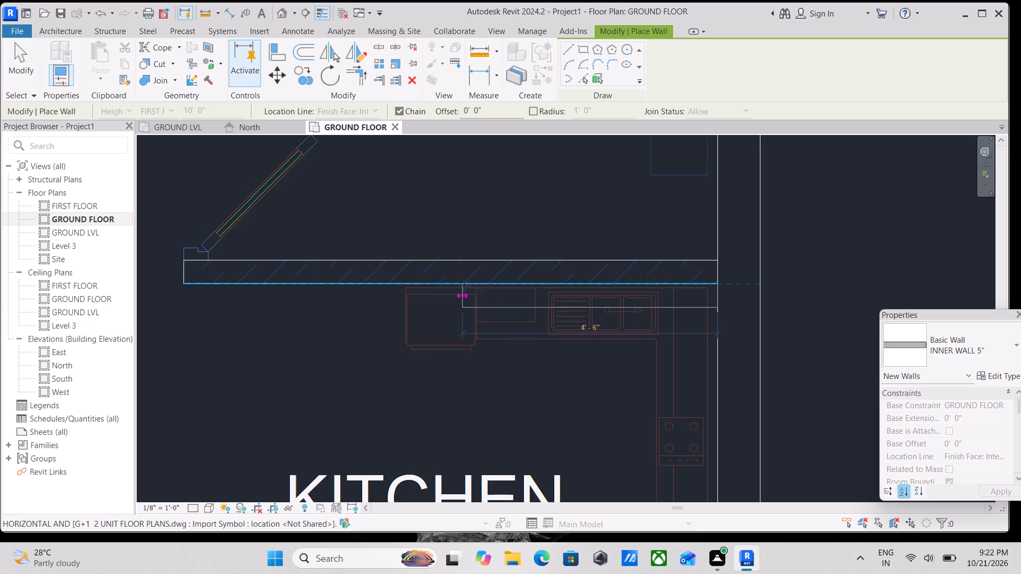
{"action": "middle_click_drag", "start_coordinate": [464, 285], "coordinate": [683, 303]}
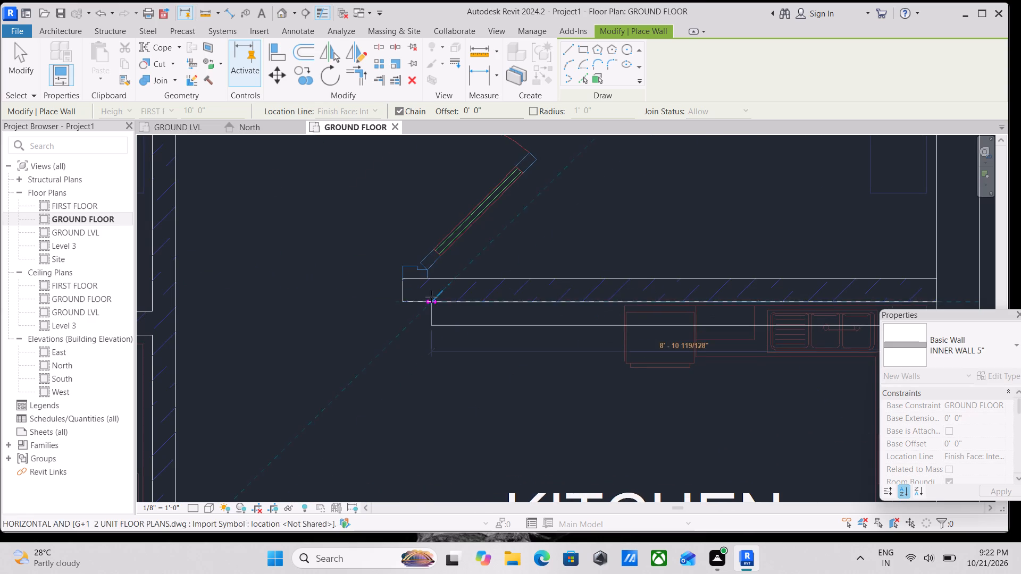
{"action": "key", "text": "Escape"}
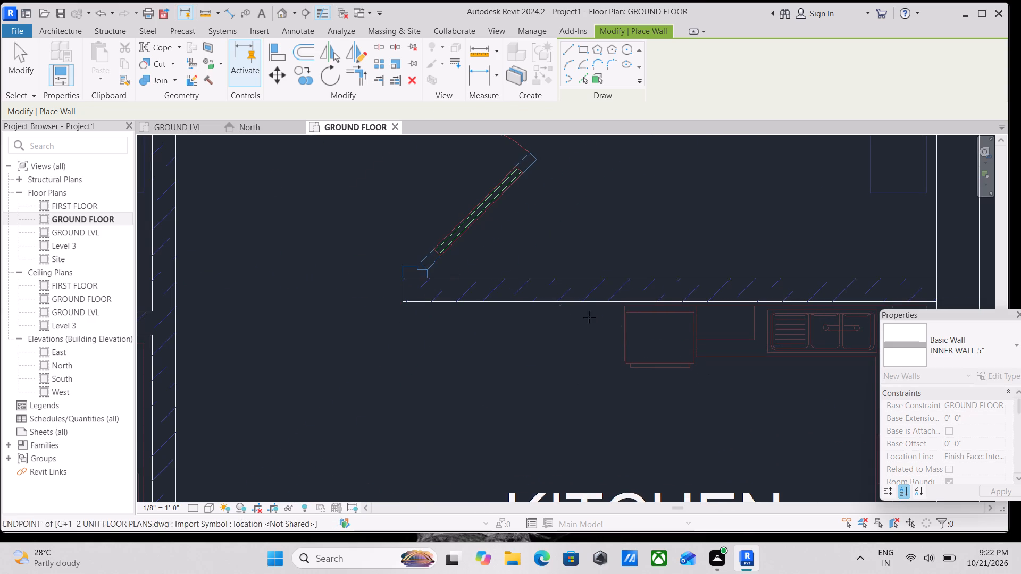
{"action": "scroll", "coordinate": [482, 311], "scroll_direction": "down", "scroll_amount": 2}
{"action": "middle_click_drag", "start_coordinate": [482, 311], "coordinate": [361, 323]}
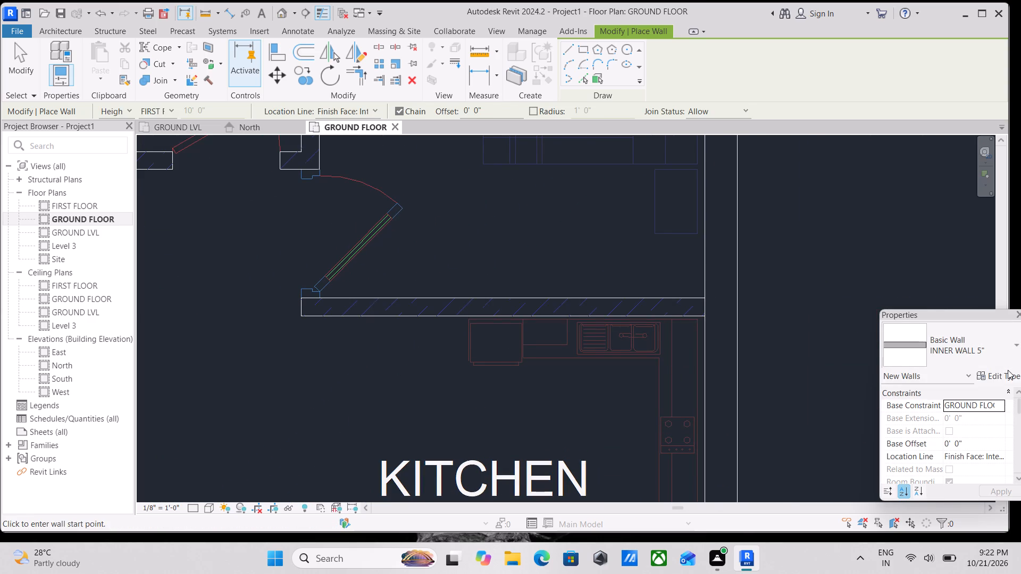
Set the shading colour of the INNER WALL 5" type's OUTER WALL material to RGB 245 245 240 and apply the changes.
{"action": "left_click", "coordinate": [1008, 371]}
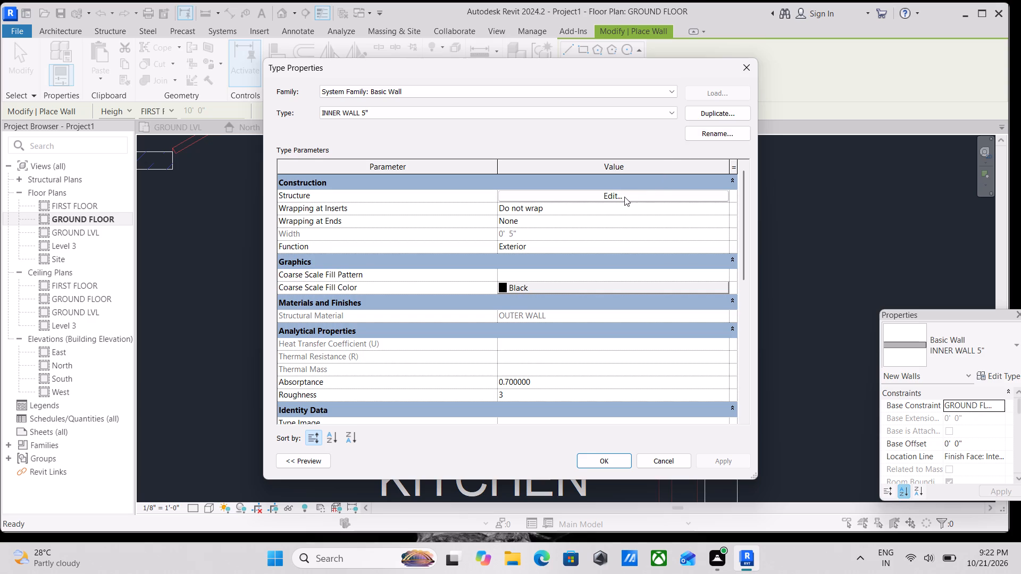
{"action": "left_click", "coordinate": [624, 197]}
{"action": "left_click", "coordinate": [440, 197]}
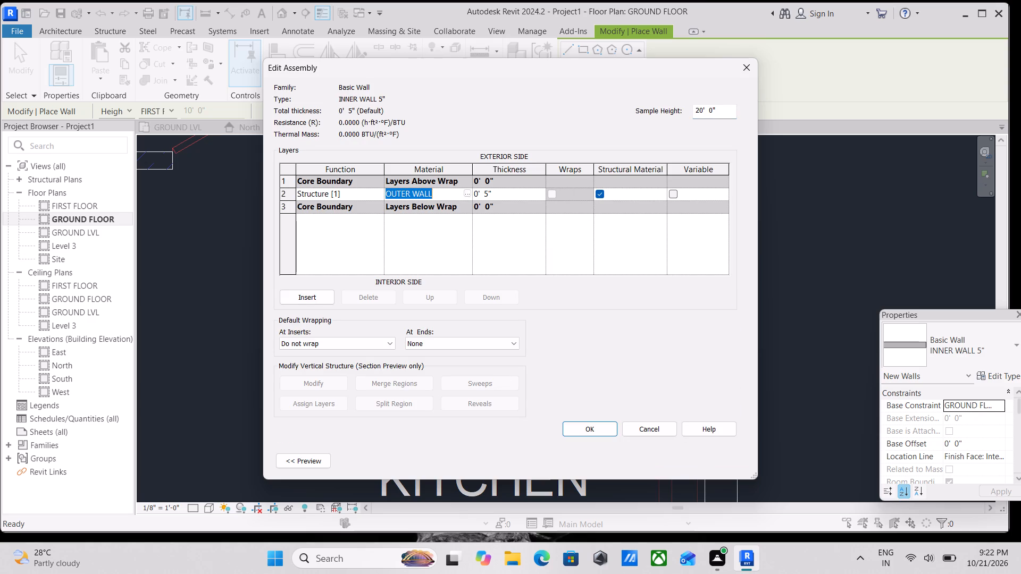
{"action": "left_click", "coordinate": [468, 192]}
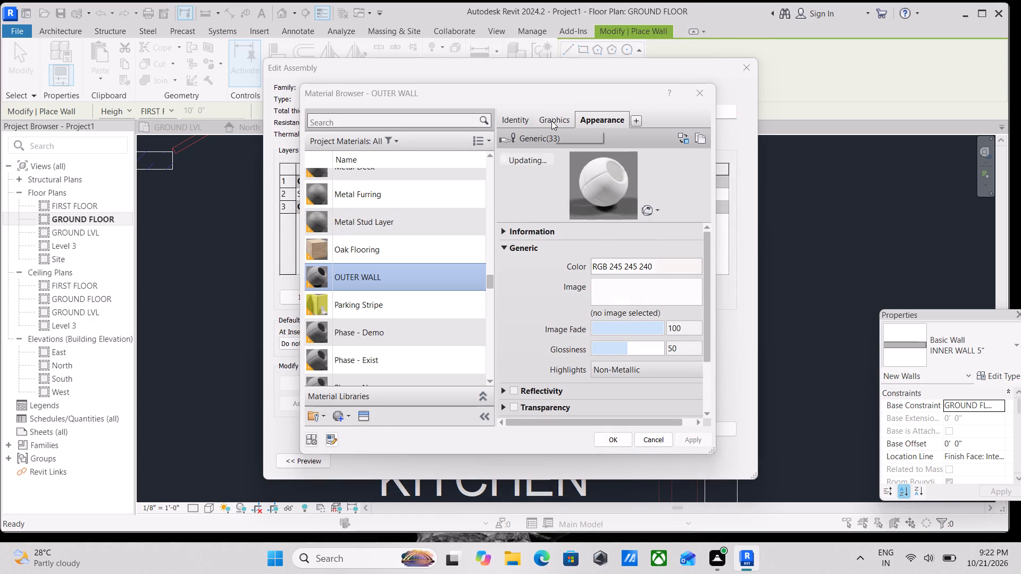
{"action": "left_click", "coordinate": [551, 121]}
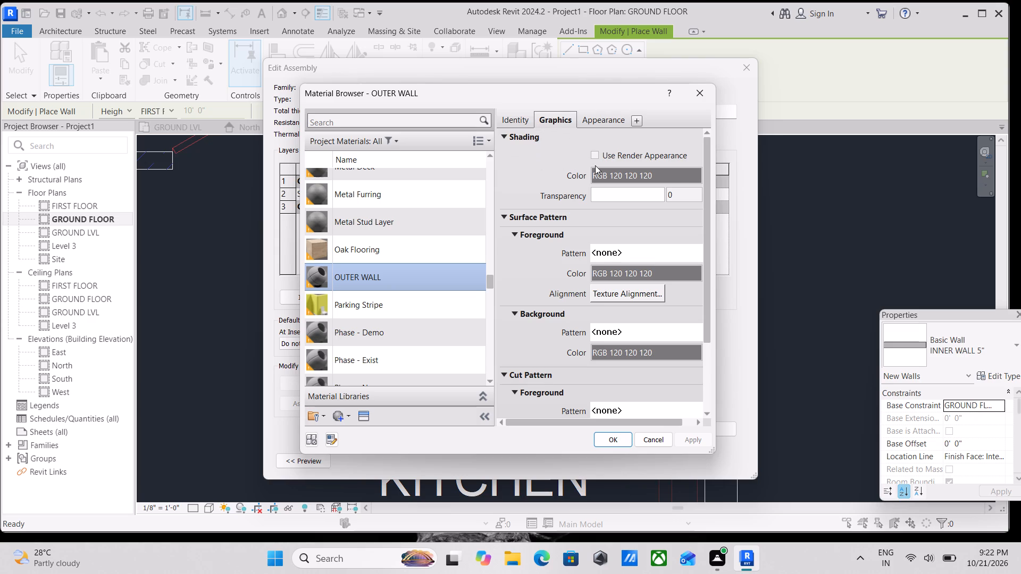
{"action": "left_click", "coordinate": [675, 176]}
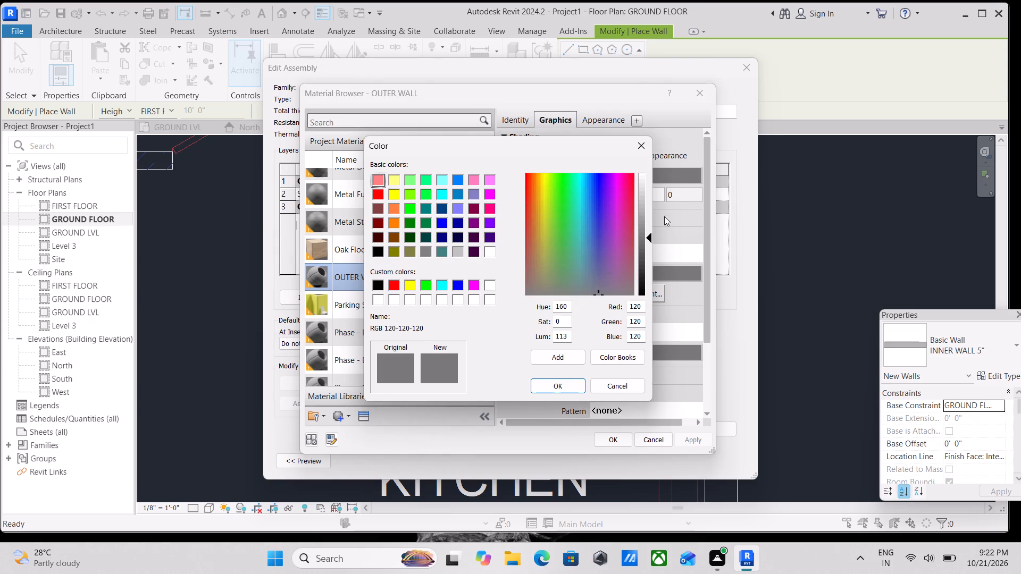
{"action": "left_click_drag", "start_coordinate": [645, 308], "coordinate": [606, 310]}
{"action": "type", "text": "240"}
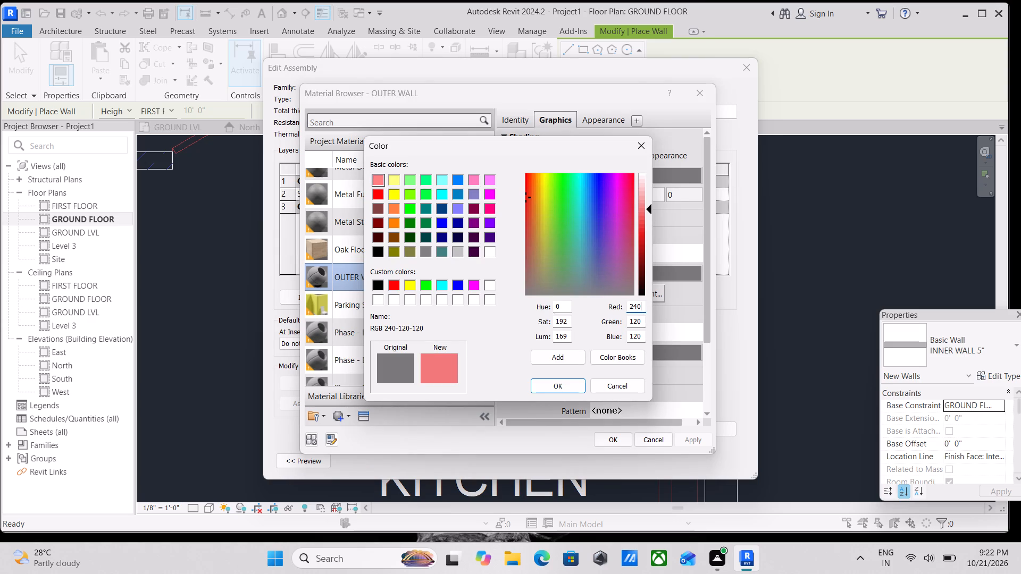
{"action": "left_click_drag", "start_coordinate": [644, 318], "coordinate": [625, 324]}
{"action": "type", "text": "240"}
{"action": "left_click_drag", "start_coordinate": [644, 306], "coordinate": [633, 307]}
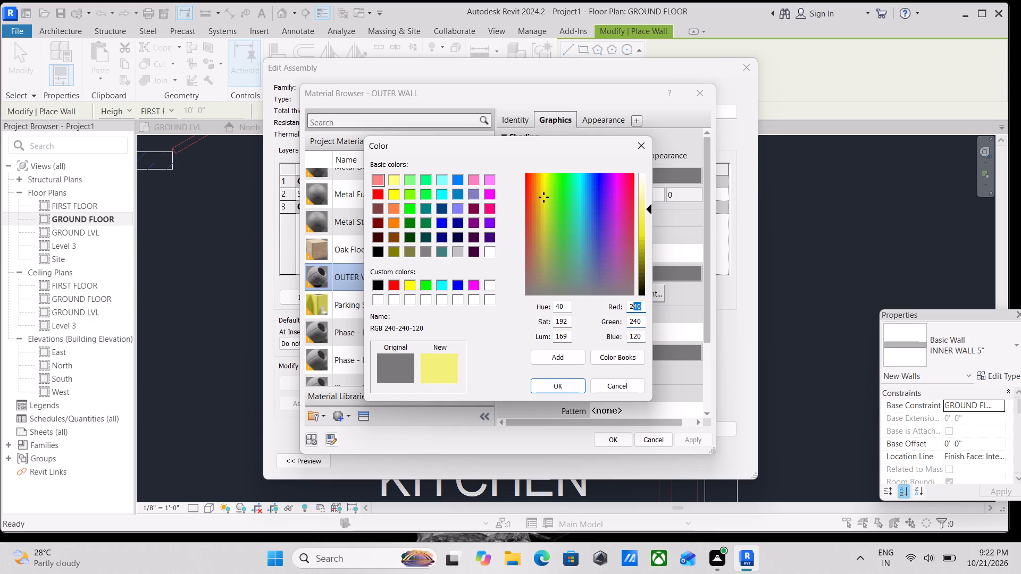
{"action": "left_click_drag", "start_coordinate": [633, 307], "coordinate": [615, 309]}
{"action": "type", "text": "245"}
{"action": "left_click_drag", "start_coordinate": [640, 325], "coordinate": [620, 326]}
{"action": "type", "text": "245"}
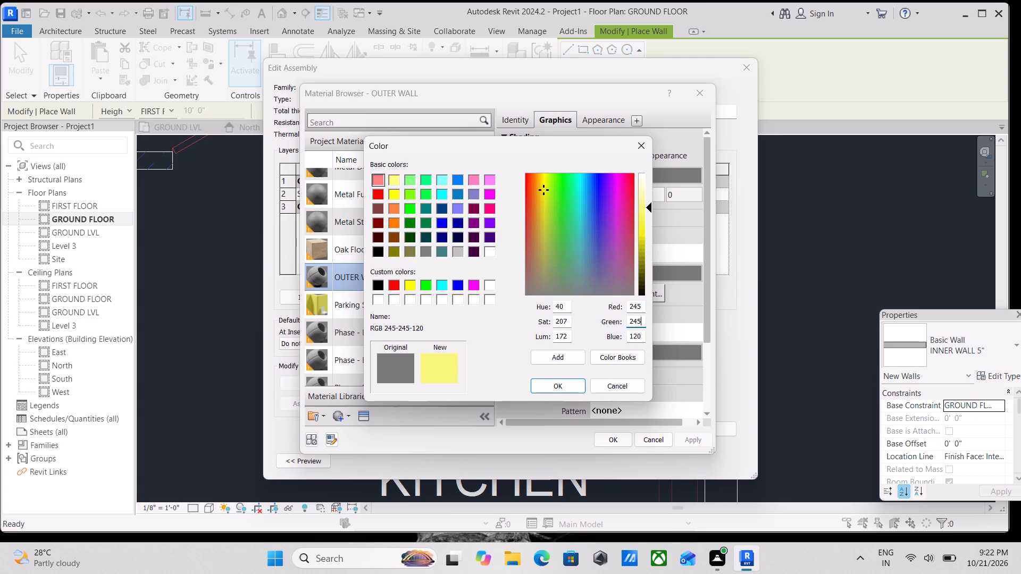
{"action": "left_click_drag", "start_coordinate": [641, 337], "coordinate": [622, 337]}
{"action": "type", "text": "240"}
{"action": "left_click", "coordinate": [562, 391]}
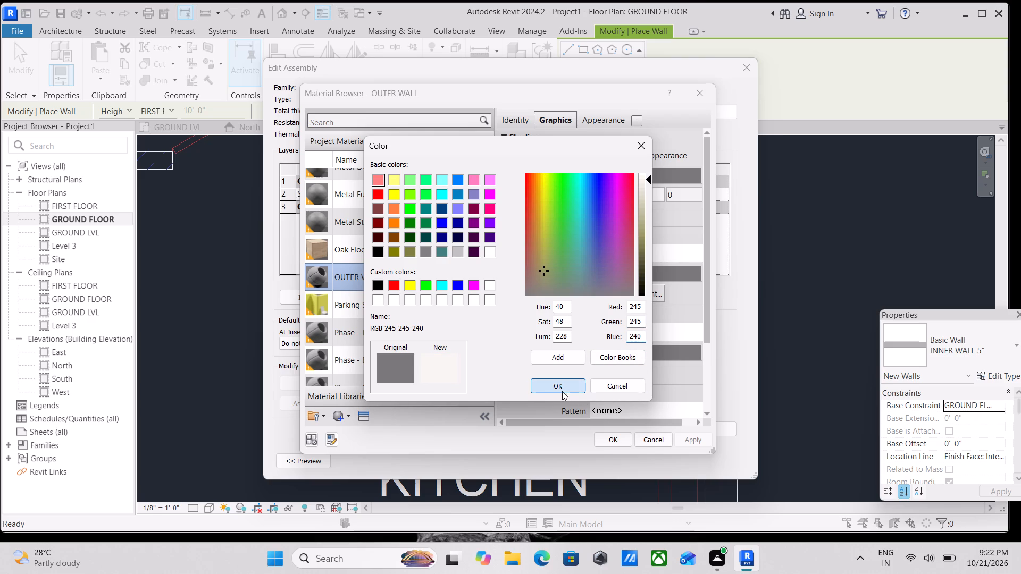
{"action": "left_click", "coordinate": [694, 439]}
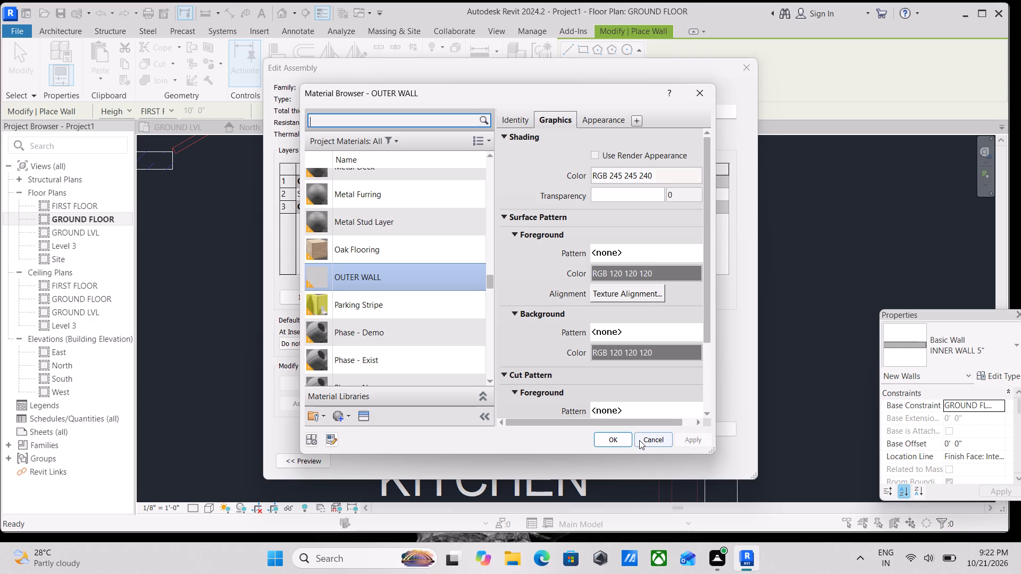
{"action": "left_click", "coordinate": [621, 439]}
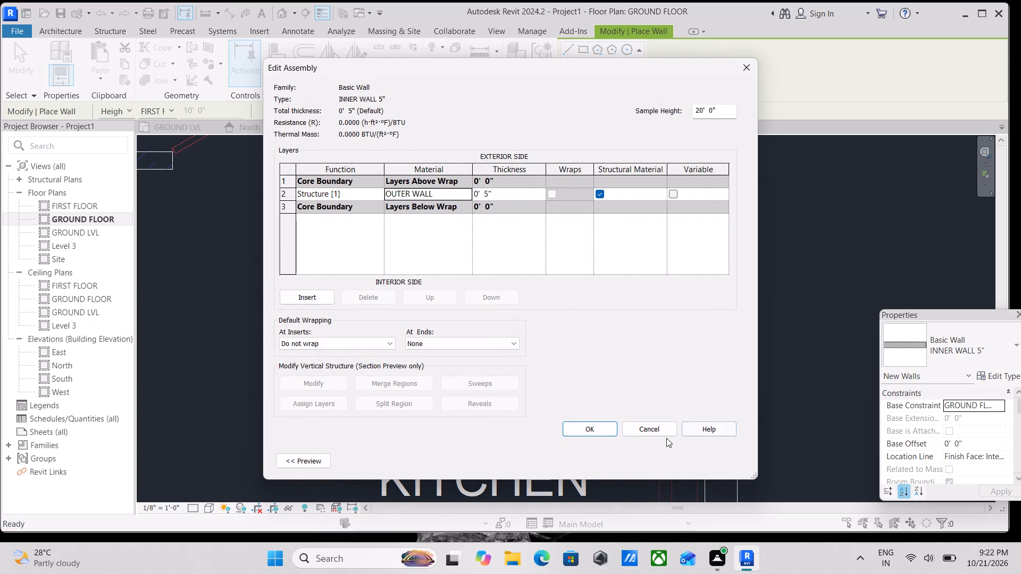
{"action": "left_click", "coordinate": [591, 432]}
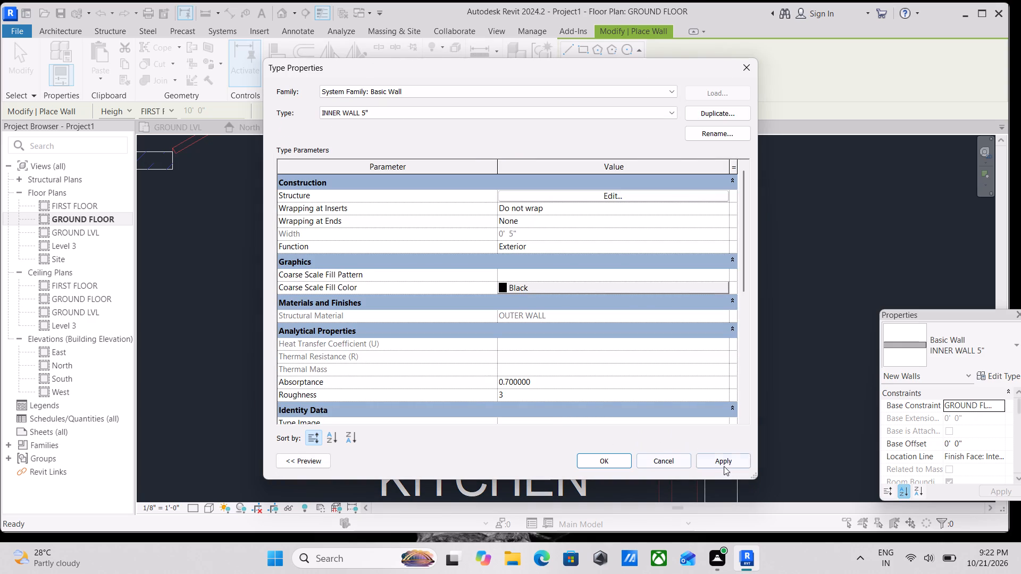
{"action": "left_click", "coordinate": [724, 466]}
{"action": "left_click", "coordinate": [601, 460]}
Trace the 5" inner wall between the 4' x 6' toilet and the 9'0" x 9'5" bedroom, about 9'-10" long, flipped to match the plan.
{"action": "scroll", "coordinate": [472, 404], "scroll_direction": "down", "scroll_amount": 2}
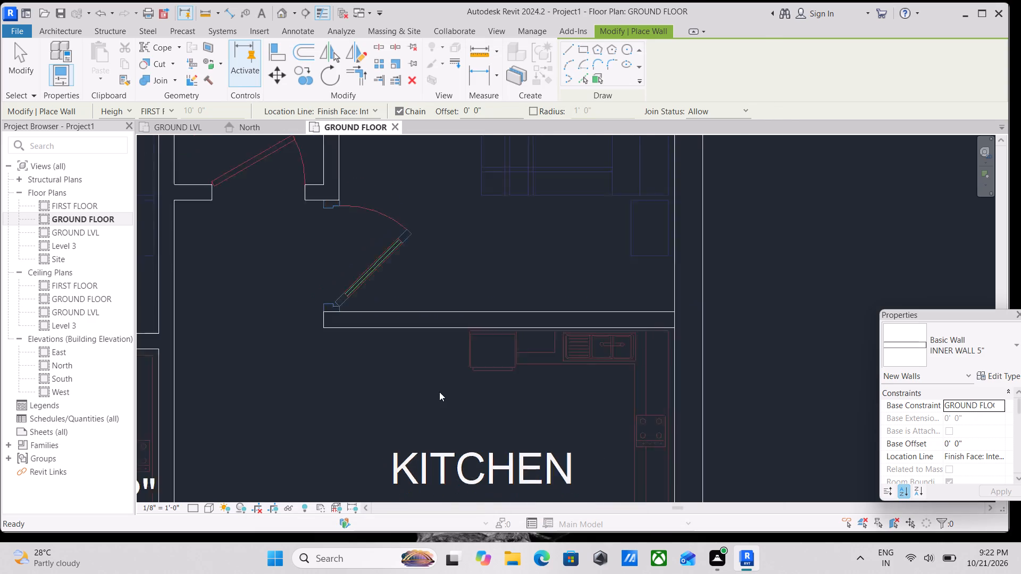
{"action": "scroll", "coordinate": [439, 392], "scroll_direction": "down", "scroll_amount": 1}
{"action": "middle_click_drag", "start_coordinate": [439, 392], "coordinate": [545, 426]}
{"action": "scroll", "coordinate": [693, 361], "scroll_direction": "up", "scroll_amount": 2}
{"action": "scroll", "coordinate": [710, 362], "scroll_direction": "down", "scroll_amount": 4}
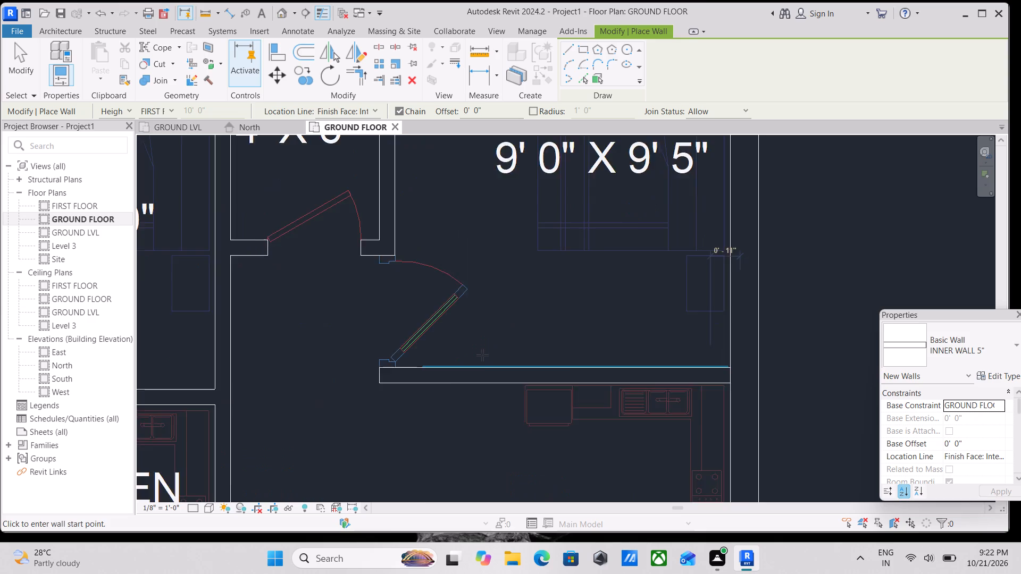
{"action": "scroll", "coordinate": [482, 355], "scroll_direction": "down", "scroll_amount": 1}
{"action": "middle_click_drag", "start_coordinate": [482, 355], "coordinate": [606, 373]}
{"action": "scroll", "coordinate": [638, 226], "scroll_direction": "up", "scroll_amount": 2}
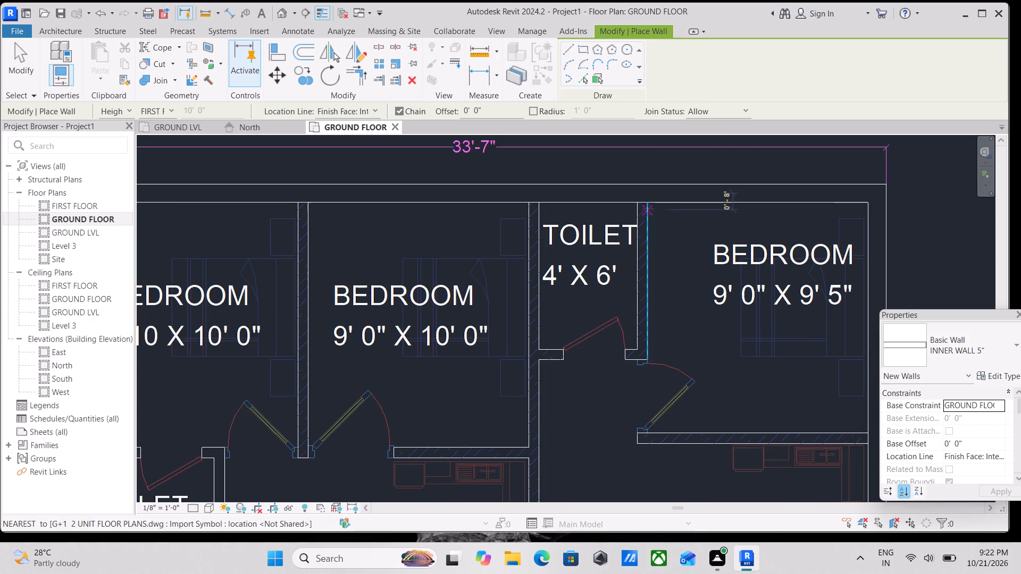
{"action": "left_click", "coordinate": [648, 205]}
{"action": "scroll", "coordinate": [657, 413], "scroll_direction": "down", "scroll_amount": 1}
{"action": "middle_click_drag", "start_coordinate": [657, 413], "coordinate": [639, 353]}
{"action": "key", "text": "space"}
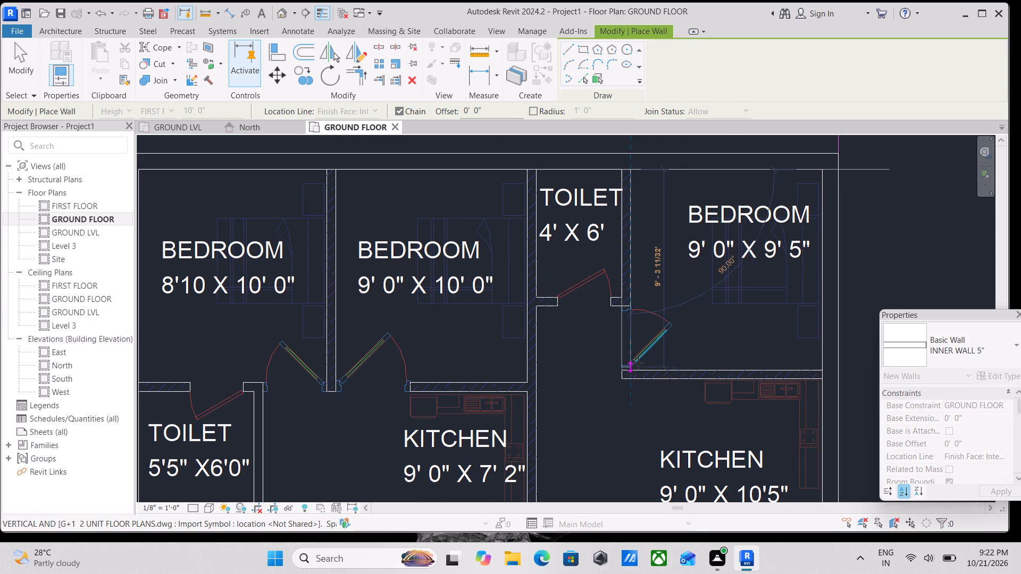
{"action": "scroll", "coordinate": [638, 379], "scroll_direction": "up", "scroll_amount": 2}
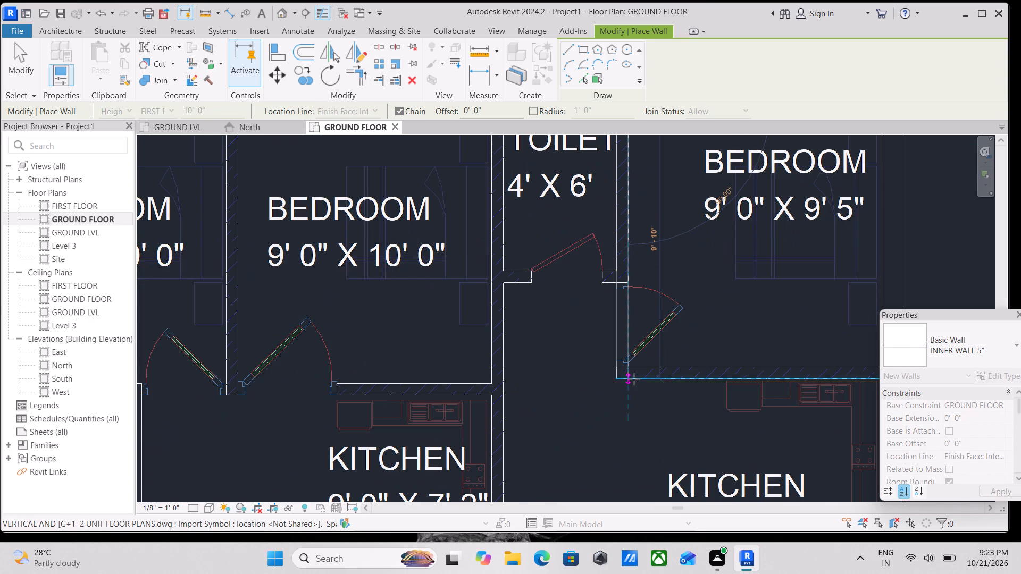
{"action": "left_click", "coordinate": [634, 379]}
{"action": "key", "text": "Escape"}
Trace the 9'-0" inner wall between the 9'0" x 9'5" bedroom and the kitchen from the outer wall, flipped onto the plan lines.
{"action": "scroll", "coordinate": [637, 377], "scroll_direction": "down", "scroll_amount": 2}
{"action": "scroll", "coordinate": [733, 372], "scroll_direction": "down", "scroll_amount": 2}
{"action": "middle_click_drag", "start_coordinate": [732, 372], "coordinate": [710, 368]}
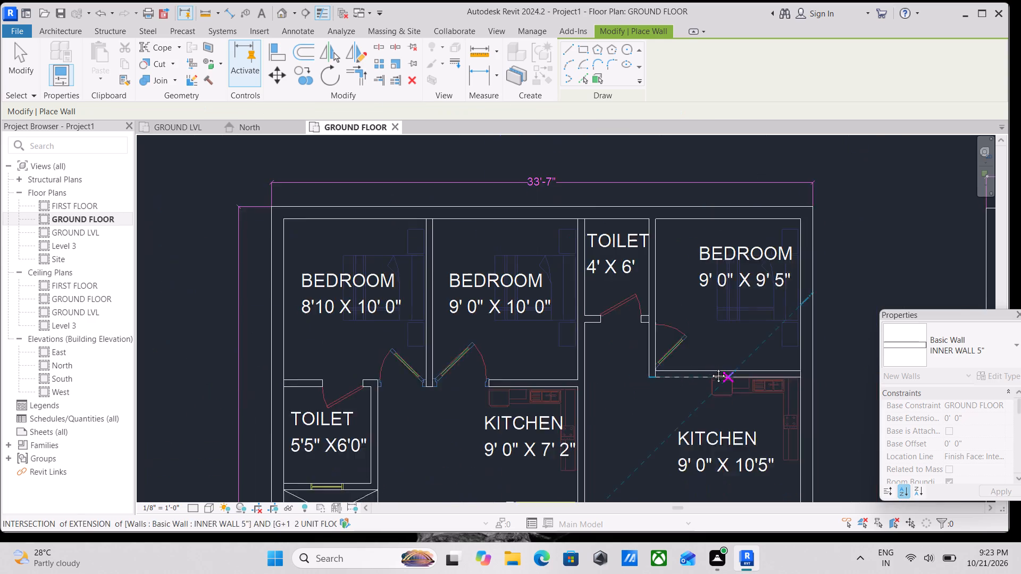
{"action": "middle_click_drag", "start_coordinate": [710, 368], "coordinate": [640, 365]}
{"action": "scroll", "coordinate": [700, 373], "scroll_direction": "up", "scroll_amount": 5}
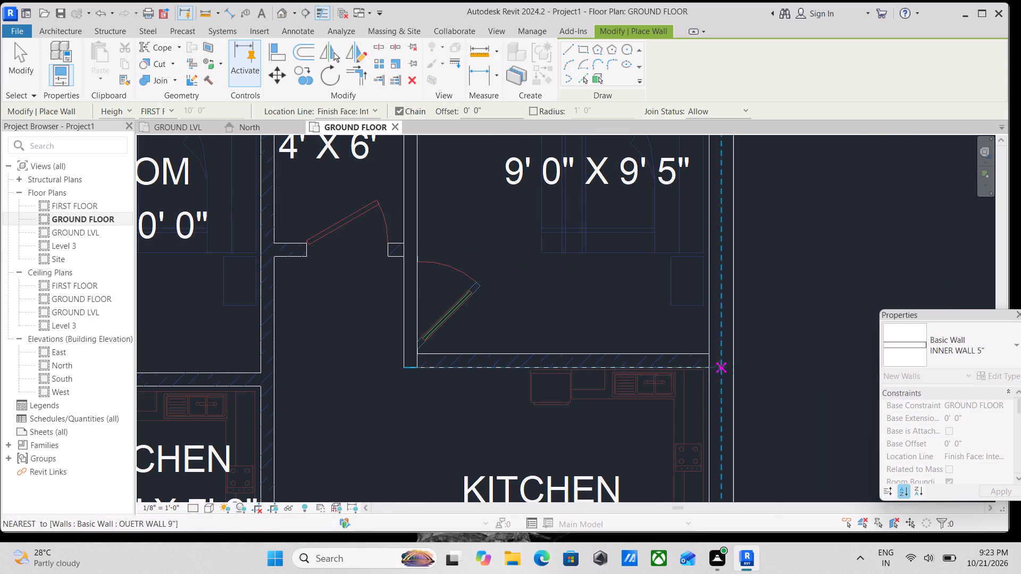
{"action": "left_click", "coordinate": [707, 368]}
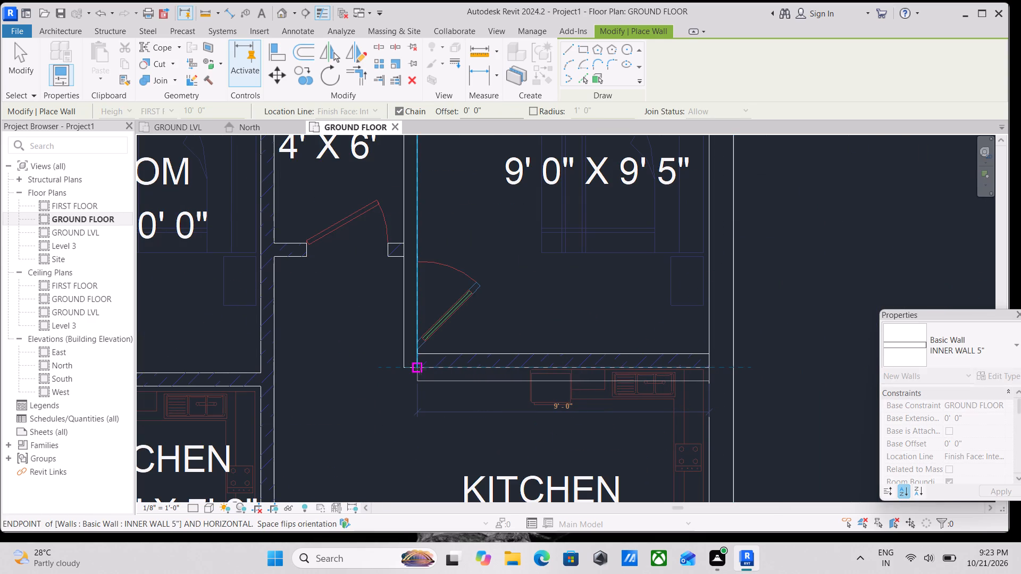
{"action": "key", "text": "space"}
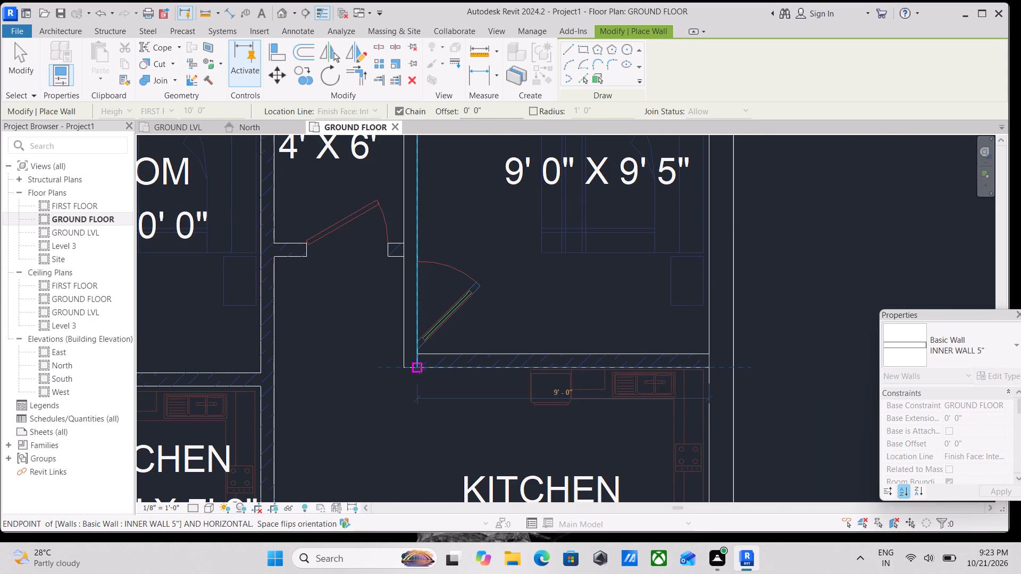
{"action": "left_click", "coordinate": [420, 369]}
{"action": "key", "text": "Escape"}
Trace the inner wall dividing the two units from the upper outer wall to the living room's front corner, about 33'-3" long.
{"action": "scroll", "coordinate": [420, 372], "scroll_direction": "down", "scroll_amount": 4}
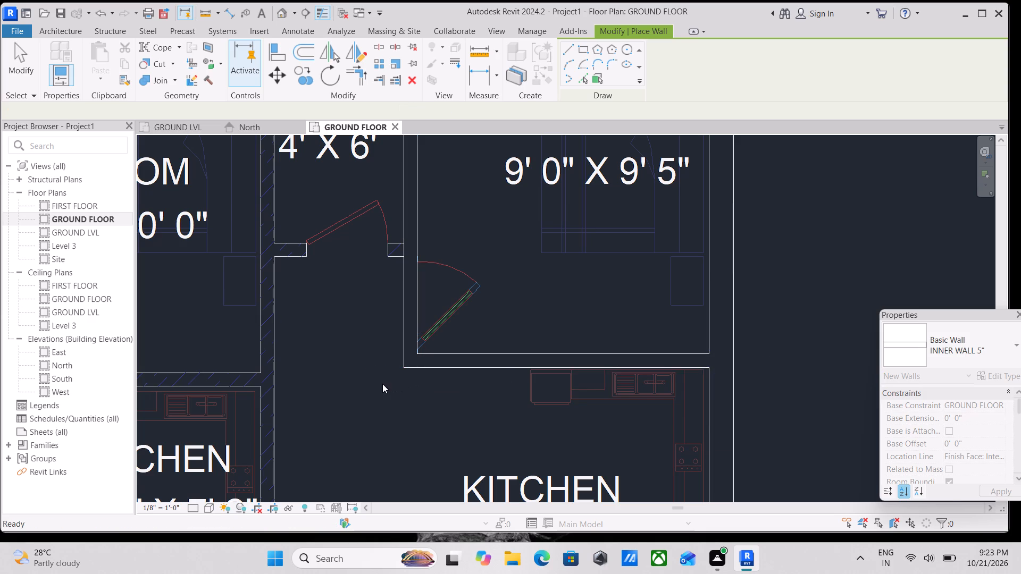
{"action": "scroll", "coordinate": [382, 385], "scroll_direction": "down", "scroll_amount": 5}
{"action": "middle_click_drag", "start_coordinate": [373, 383], "coordinate": [573, 478]}
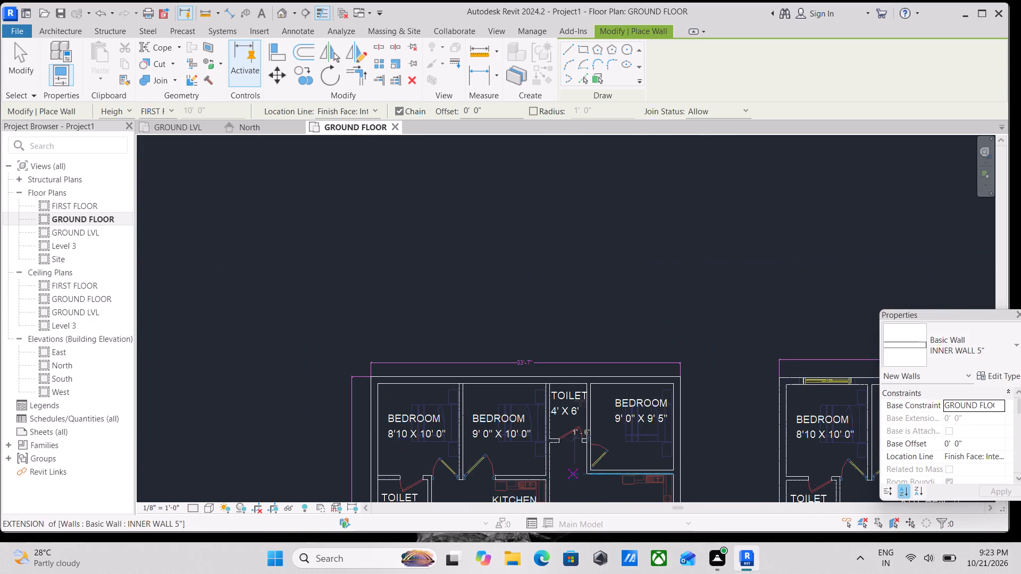
{"action": "scroll", "coordinate": [560, 333], "scroll_direction": "up", "scroll_amount": 3}
{"action": "scroll", "coordinate": [543, 468], "scroll_direction": "up", "scroll_amount": 6}
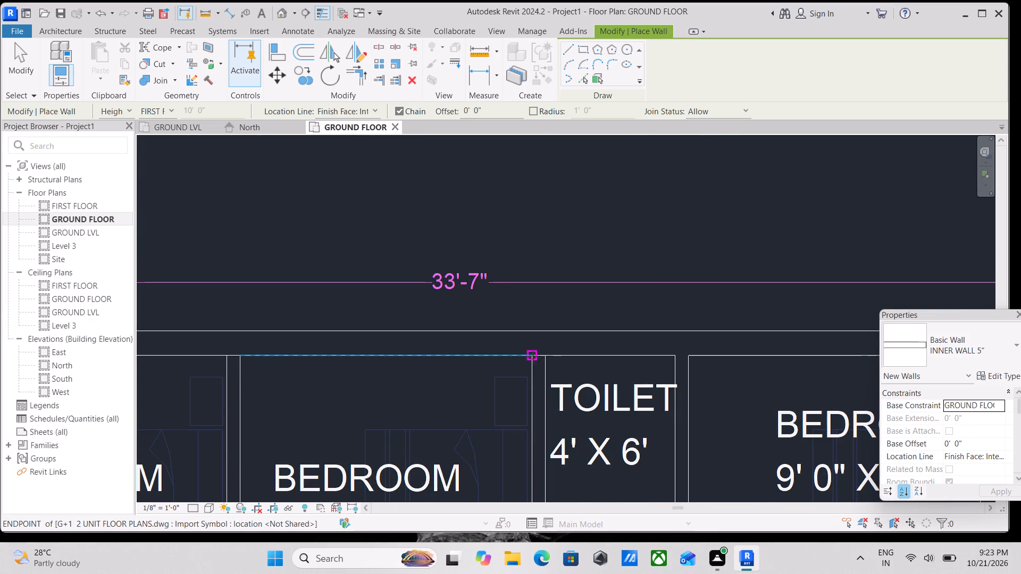
{"action": "left_click", "coordinate": [533, 357]}
{"action": "scroll", "coordinate": [516, 469], "scroll_direction": "down", "scroll_amount": 2}
{"action": "middle_click_drag", "start_coordinate": [516, 469], "coordinate": [533, 291]}
{"action": "scroll", "coordinate": [539, 421], "scroll_direction": "down", "scroll_amount": 2}
{"action": "middle_click_drag", "start_coordinate": [539, 421], "coordinate": [559, 307]}
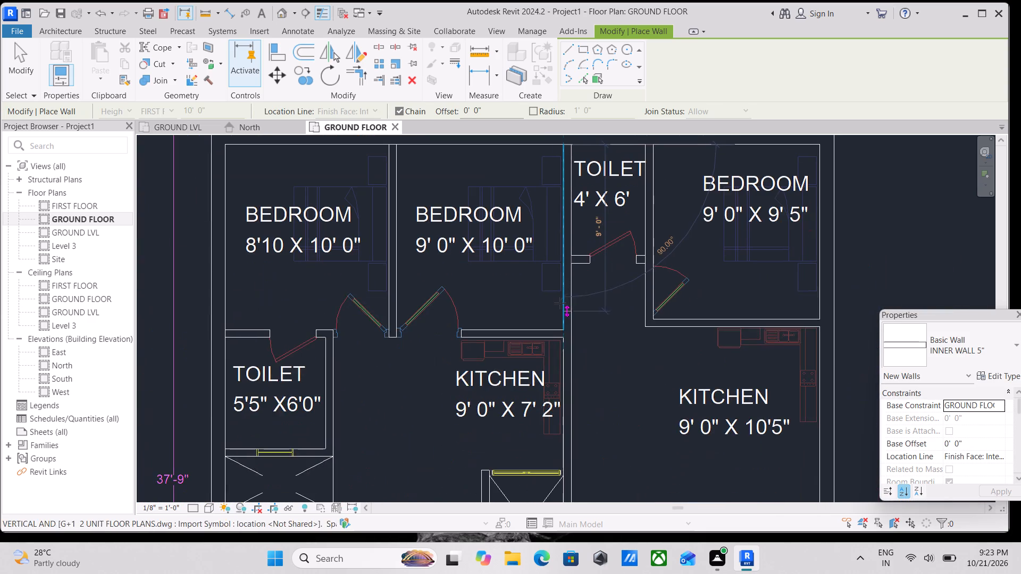
{"action": "scroll", "coordinate": [574, 426], "scroll_direction": "down", "scroll_amount": 1}
{"action": "middle_click_drag", "start_coordinate": [574, 426], "coordinate": [554, 280]}
{"action": "scroll", "coordinate": [543, 317], "scroll_direction": "down", "scroll_amount": 3}
{"action": "scroll", "coordinate": [537, 374], "scroll_direction": "down", "scroll_amount": 2}
{"action": "middle_click_drag", "start_coordinate": [537, 374], "coordinate": [537, 353]}
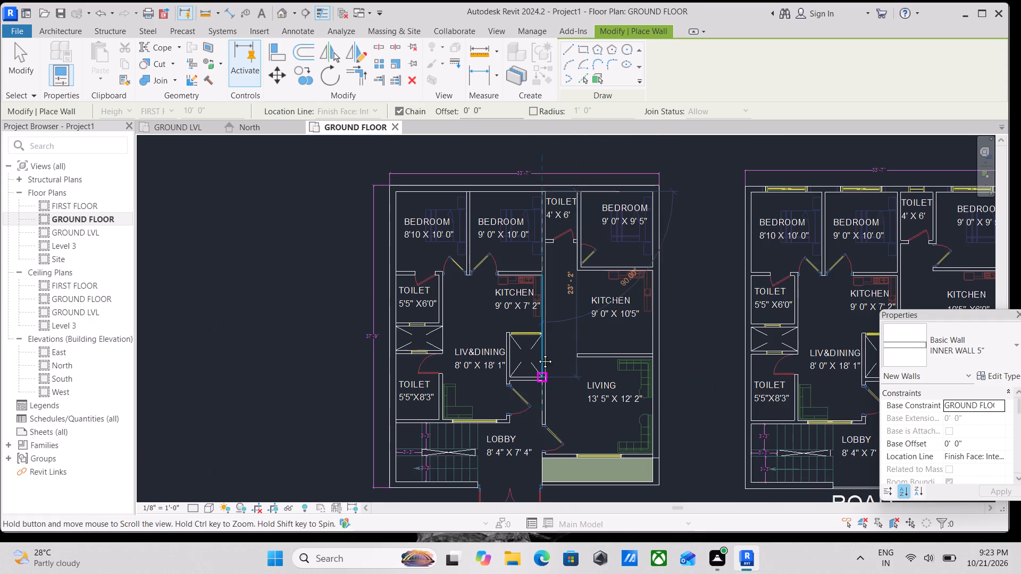
{"action": "middle_click_drag", "start_coordinate": [537, 353], "coordinate": [538, 318]}
{"action": "middle_click", "coordinate": [544, 401]}
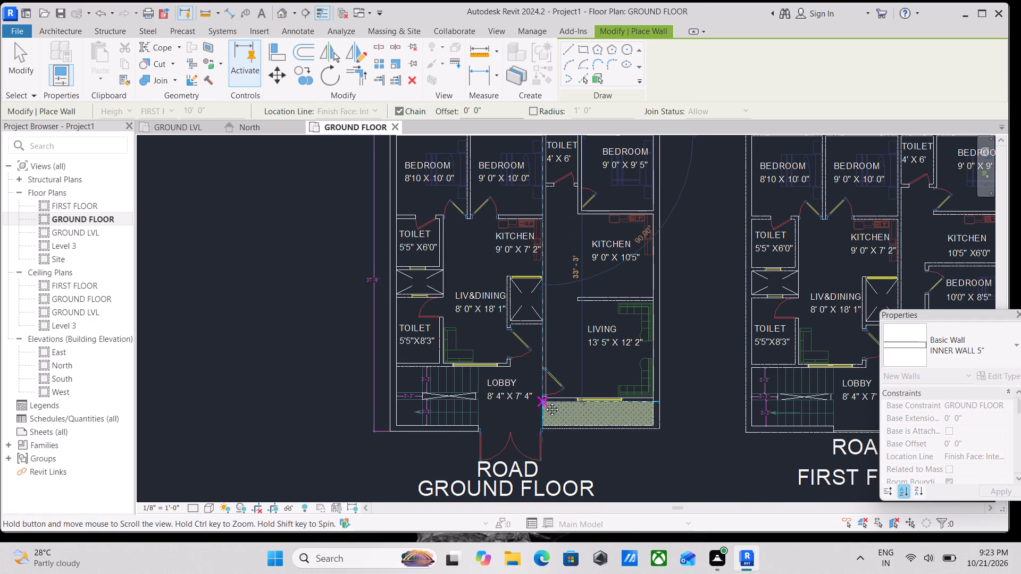
{"action": "scroll", "coordinate": [544, 401], "scroll_direction": "up", "scroll_amount": 9}
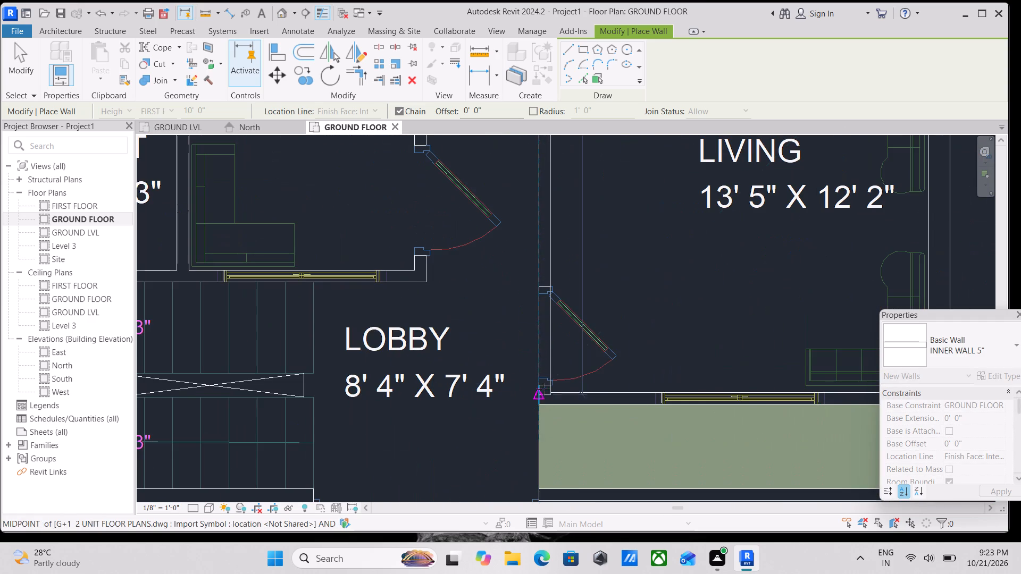
{"action": "scroll", "coordinate": [541, 400], "scroll_direction": "up", "scroll_amount": 4}
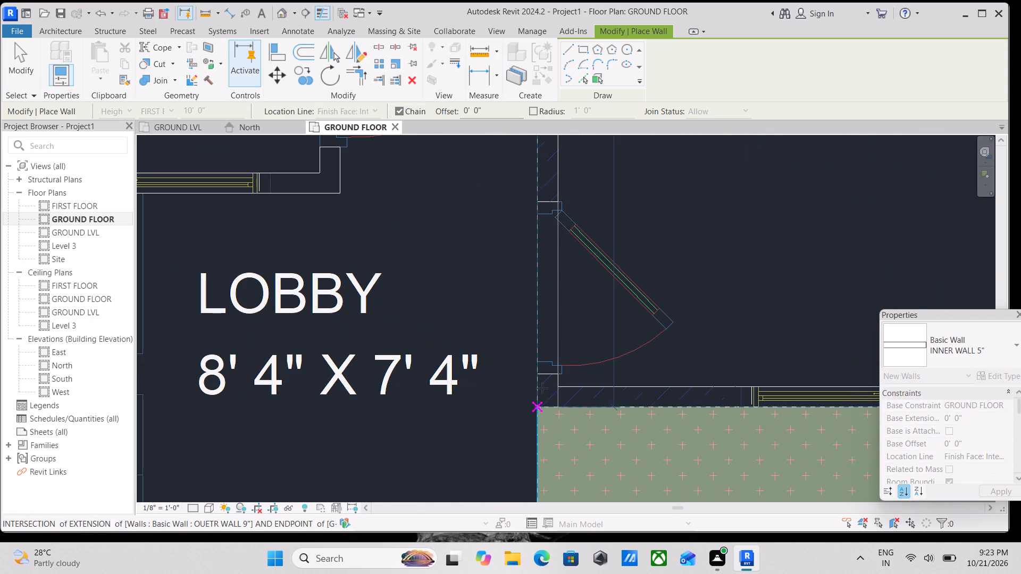
{"action": "left_click", "coordinate": [540, 403]}
Continue the inner wall along the living room's front window side to the outer wall, 13'-10" long, and end the chain.
{"action": "scroll", "coordinate": [620, 398], "scroll_direction": "down", "scroll_amount": 2}
{"action": "middle_click_drag", "start_coordinate": [620, 398], "coordinate": [449, 409]}
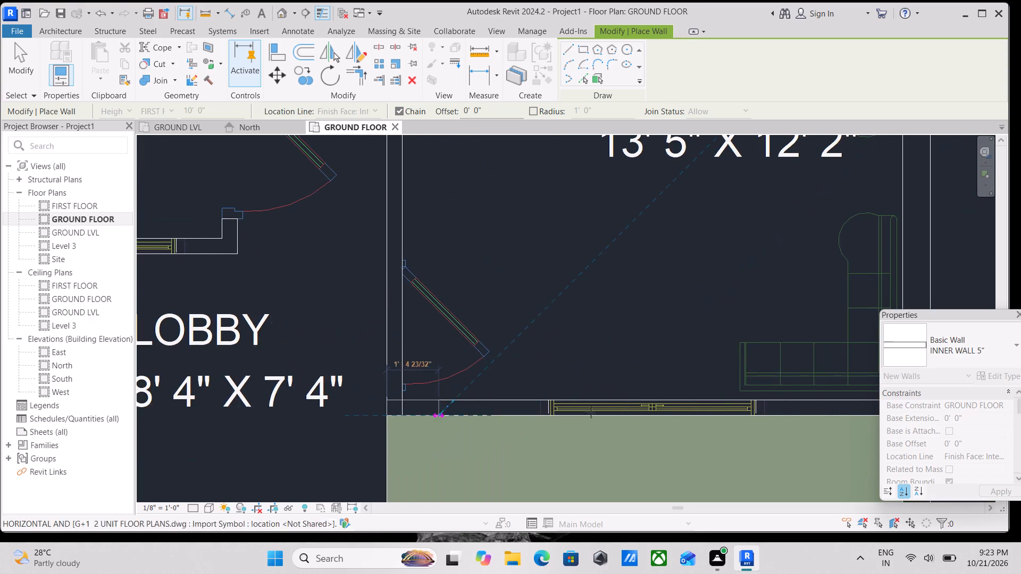
{"action": "scroll", "coordinate": [677, 414], "scroll_direction": "down", "scroll_amount": 2}
{"action": "middle_click_drag", "start_coordinate": [675, 414], "coordinate": [442, 416]}
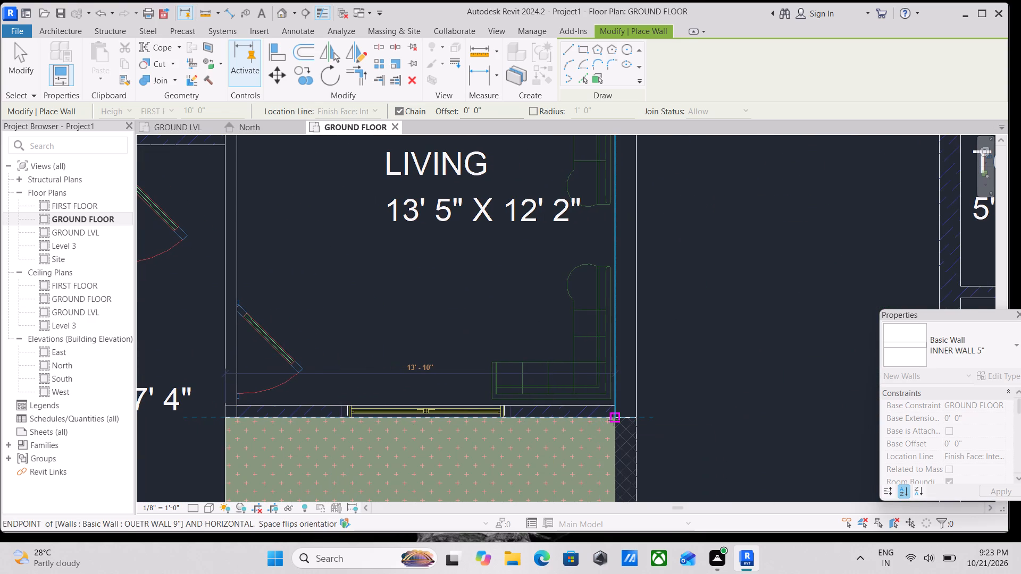
{"action": "left_click", "coordinate": [616, 420]}
{"action": "key", "text": "Escape"}
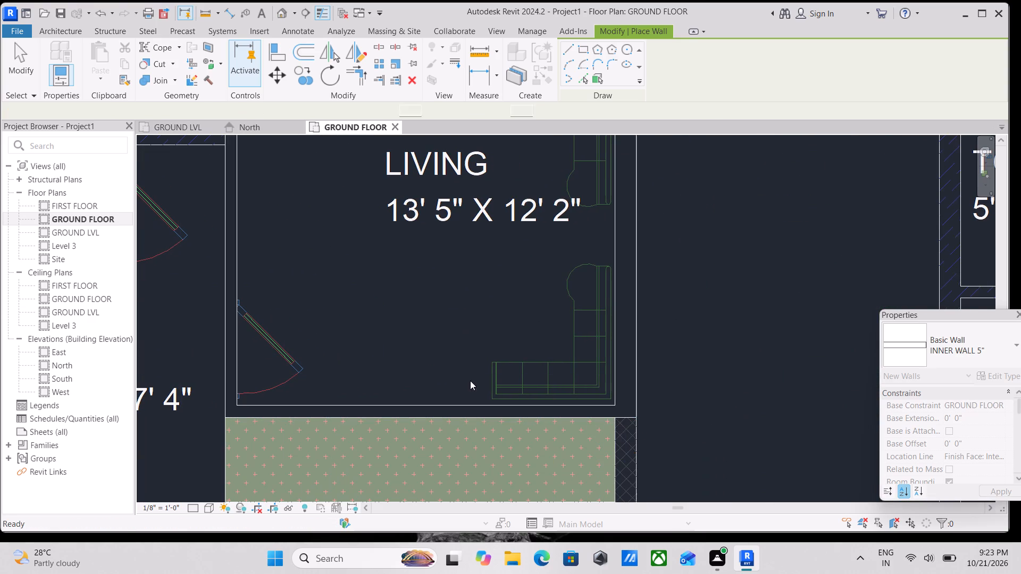
Trace the 5" inner wall between the 9'0" x 10'5" kitchen and the living room, 9'-5" long, flipped onto the plan lines.
{"action": "scroll", "coordinate": [470, 381], "scroll_direction": "down", "scroll_amount": 4}
{"action": "middle_click_drag", "start_coordinate": [469, 383], "coordinate": [531, 491]}
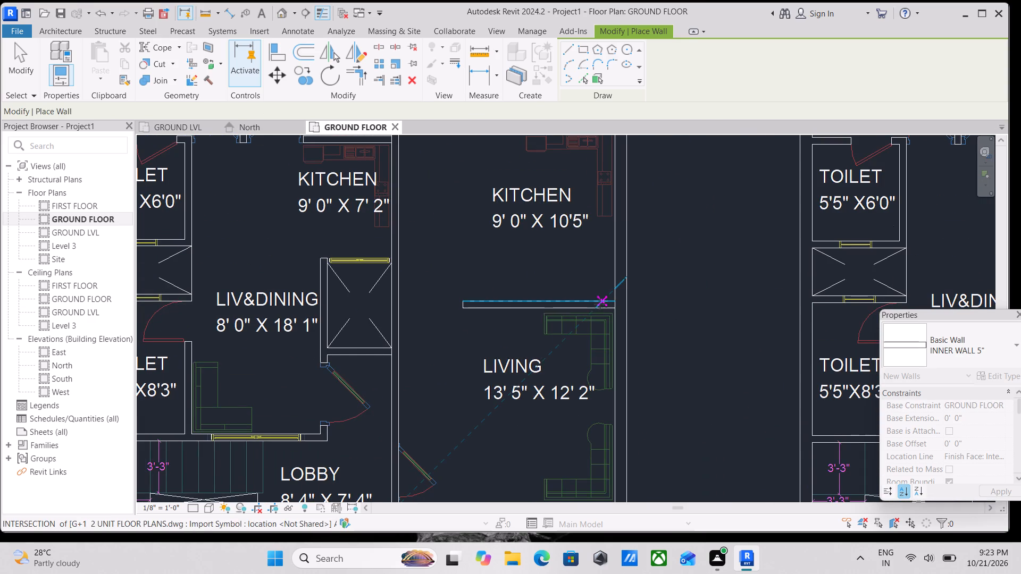
{"action": "scroll", "coordinate": [600, 303], "scroll_direction": "up", "scroll_amount": 6}
{"action": "left_click", "coordinate": [627, 307]}
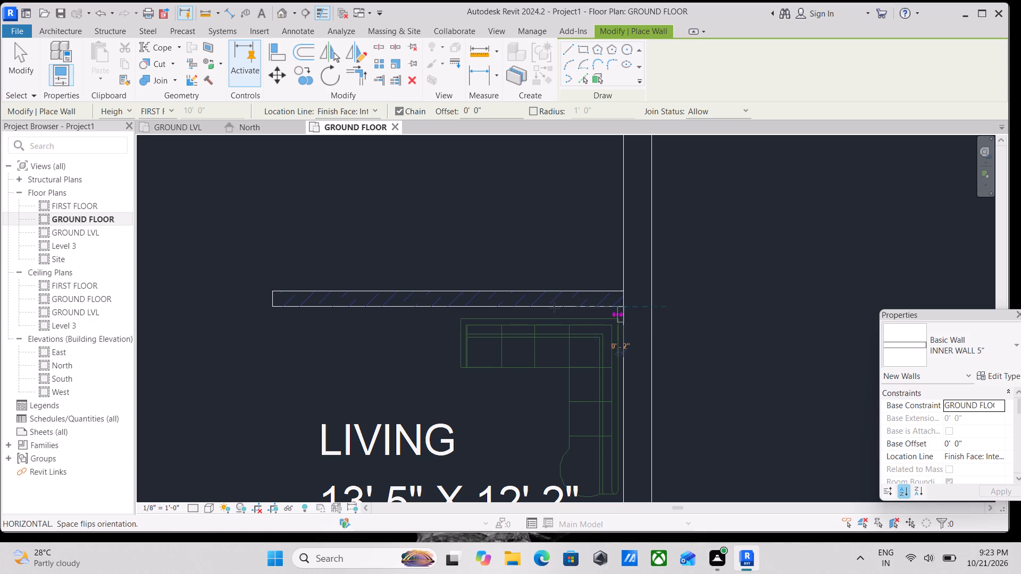
{"action": "key", "text": "space"}
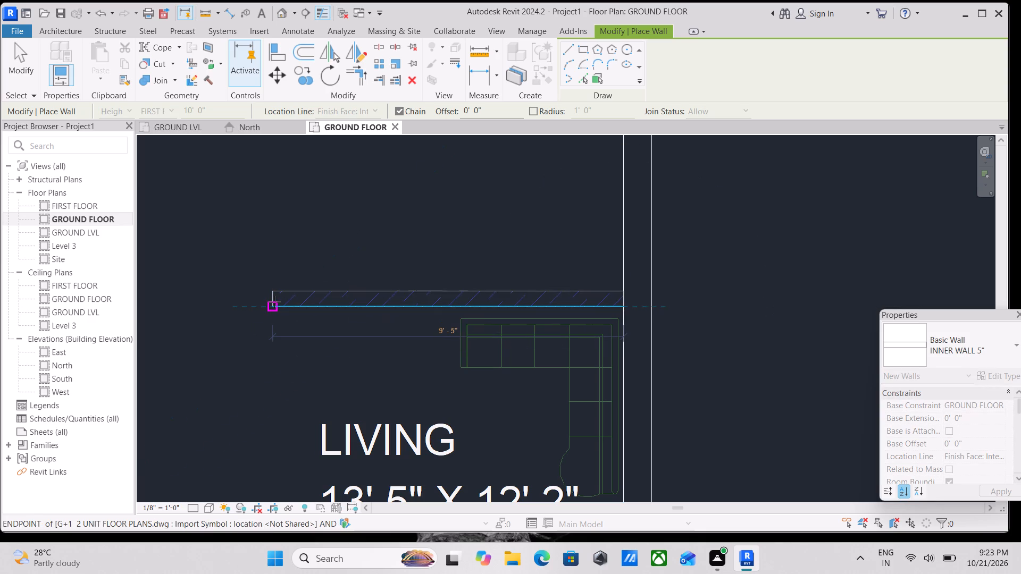
{"action": "left_click", "coordinate": [274, 304]}
{"action": "key", "text": "Escape"}
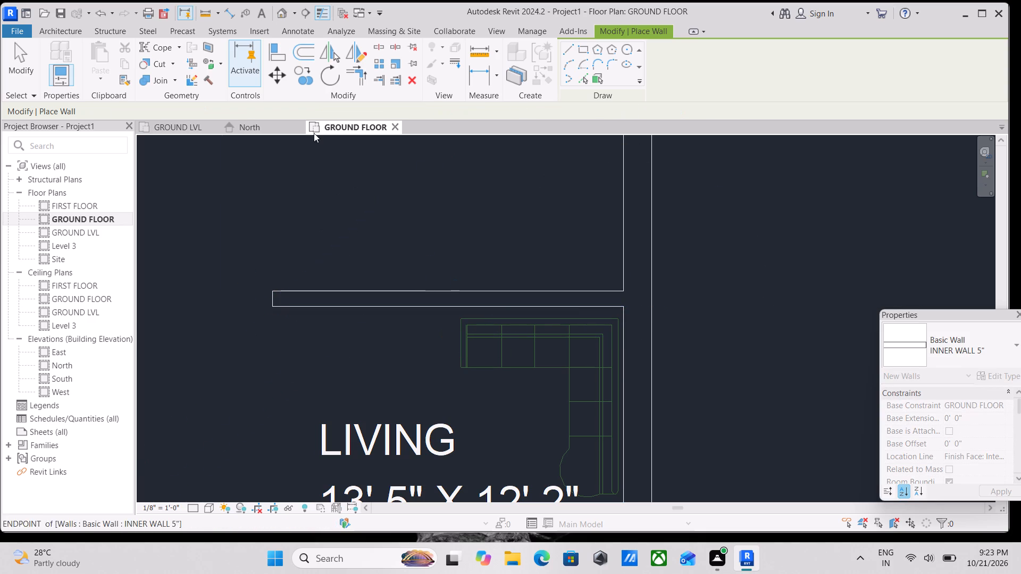
Open the default 3D view and set it to Fine detail level with the Shaded visual style.
{"action": "left_click", "coordinate": [282, 9]}
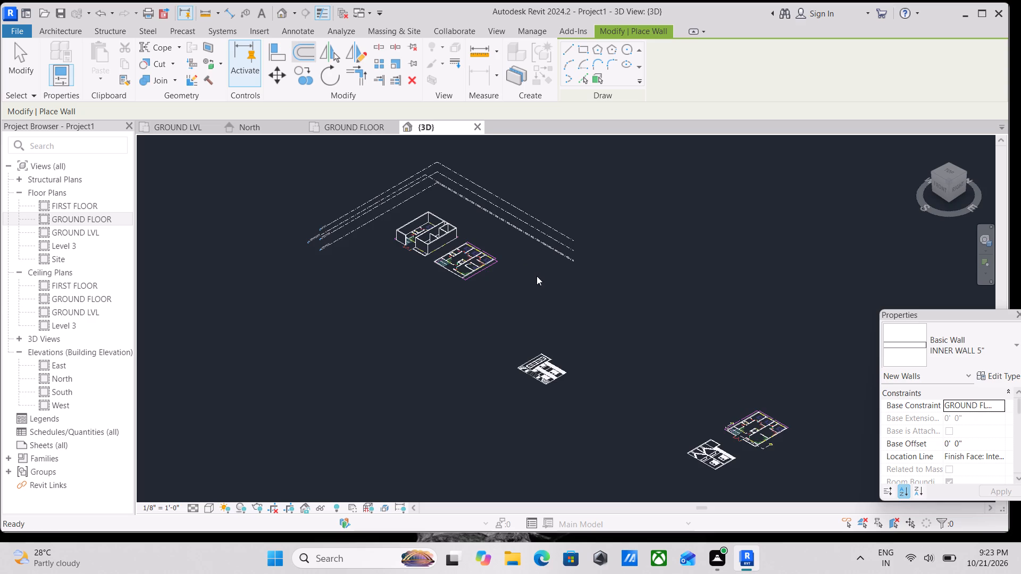
{"action": "scroll", "coordinate": [516, 276], "scroll_direction": "up", "scroll_amount": 12}
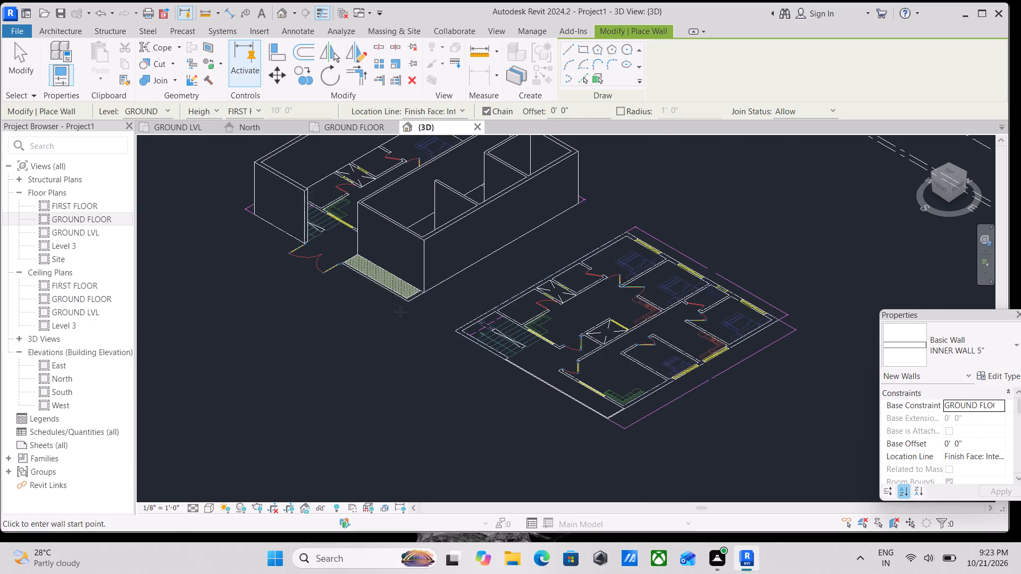
{"action": "middle_click_drag", "start_coordinate": [400, 311], "coordinate": [433, 377]}
{"action": "scroll", "coordinate": [409, 325], "scroll_direction": "up", "scroll_amount": 1}
{"action": "left_click", "coordinate": [191, 504]}
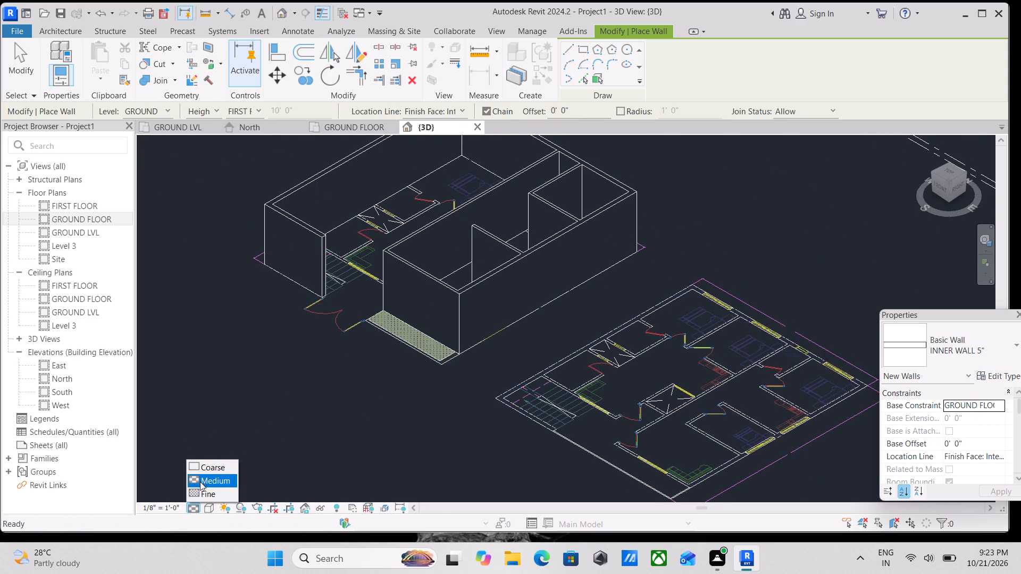
{"action": "left_click", "coordinate": [200, 491]}
{"action": "left_click", "coordinate": [212, 508]}
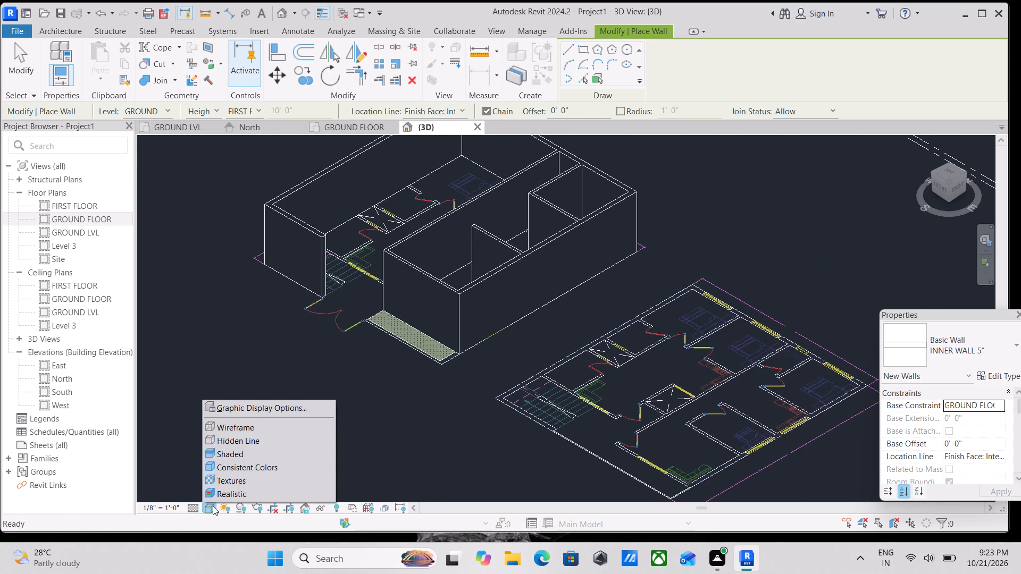
{"action": "left_click", "coordinate": [229, 453]}
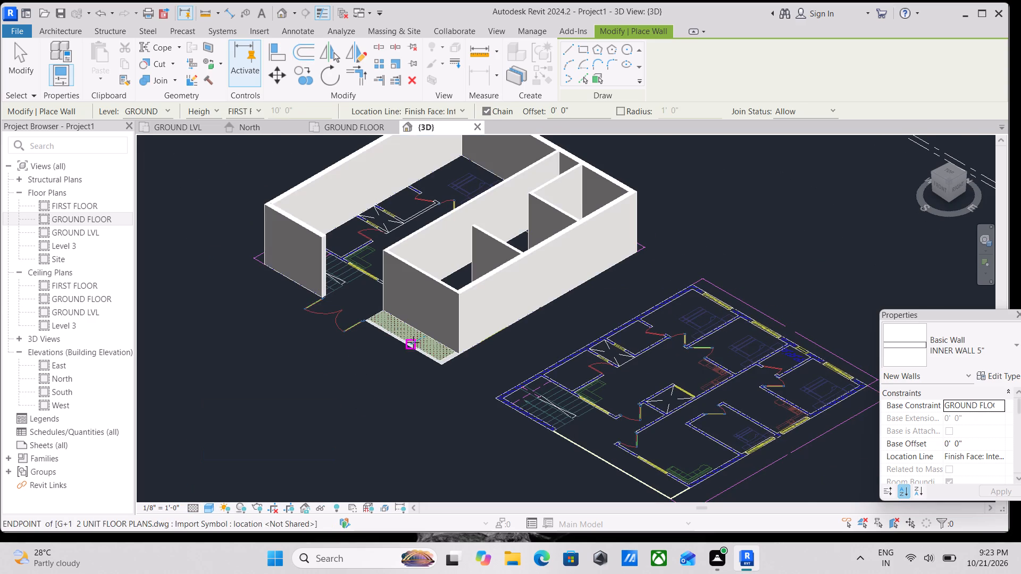
End wall placement and examine the modelled outer and inner walls in 3D from different angles.
{"action": "middle_click_drag", "start_coordinate": [416, 346], "coordinate": [459, 425]}
{"action": "scroll", "coordinate": [459, 425], "scroll_direction": "up", "scroll_amount": 3}
{"action": "scroll", "coordinate": [512, 358], "scroll_direction": "up", "scroll_amount": 3}
{"action": "scroll", "coordinate": [560, 342], "scroll_direction": "down", "scroll_amount": 3}
{"action": "middle_click_drag", "start_coordinate": [560, 343], "coordinate": [572, 400]}
{"action": "scroll", "coordinate": [572, 400], "scroll_direction": "down", "scroll_amount": 6}
{"action": "key", "text": "Escape"}
{"action": "scroll", "coordinate": [572, 400], "scroll_direction": "down", "scroll_amount": 3}
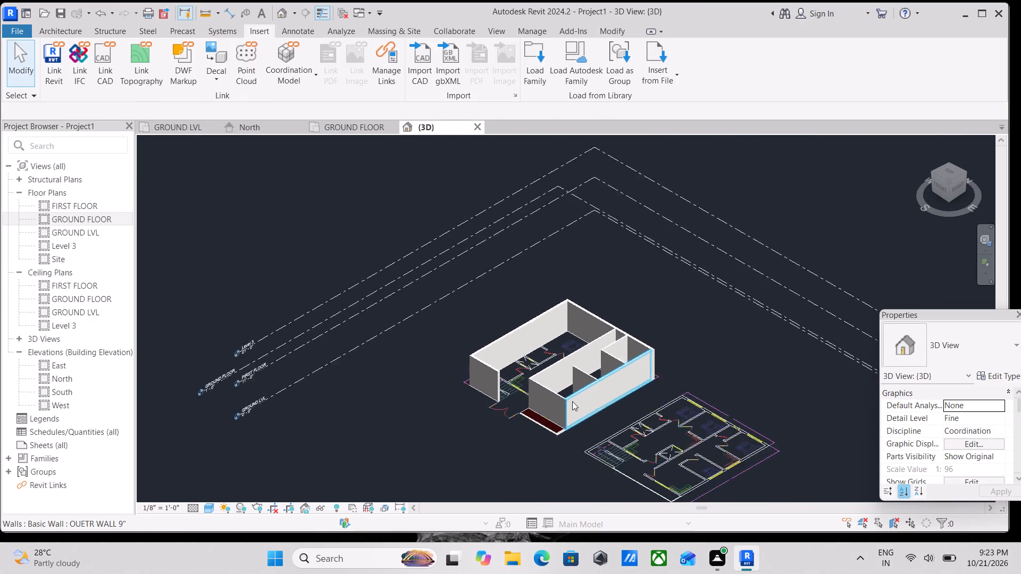
{"action": "middle_click_drag", "start_coordinate": [572, 401], "coordinate": [609, 479], "text": "shift"}
{"action": "scroll", "coordinate": [524, 434], "scroll_direction": "up", "scroll_amount": 3}
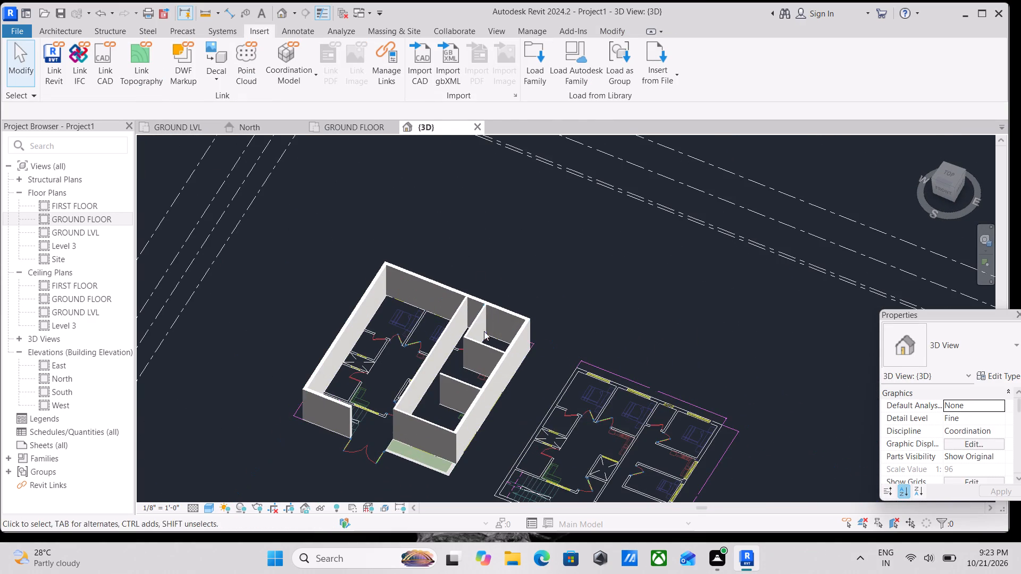
Return to the GROUND FLOOR plan and examine the two-bedroom unit's layout for inner walls still to trace.
{"action": "left_click", "coordinate": [341, 129]}
{"action": "scroll", "coordinate": [459, 256], "scroll_direction": "down", "scroll_amount": 4}
{"action": "scroll", "coordinate": [336, 335], "scroll_direction": "down", "scroll_amount": 3}
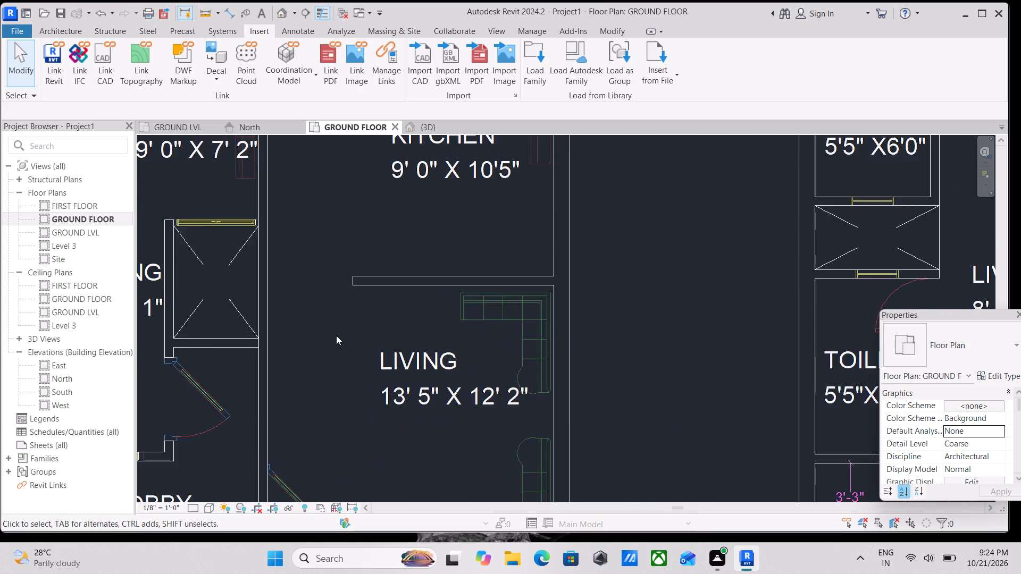
{"action": "scroll", "coordinate": [336, 335], "scroll_direction": "down", "scroll_amount": 5}
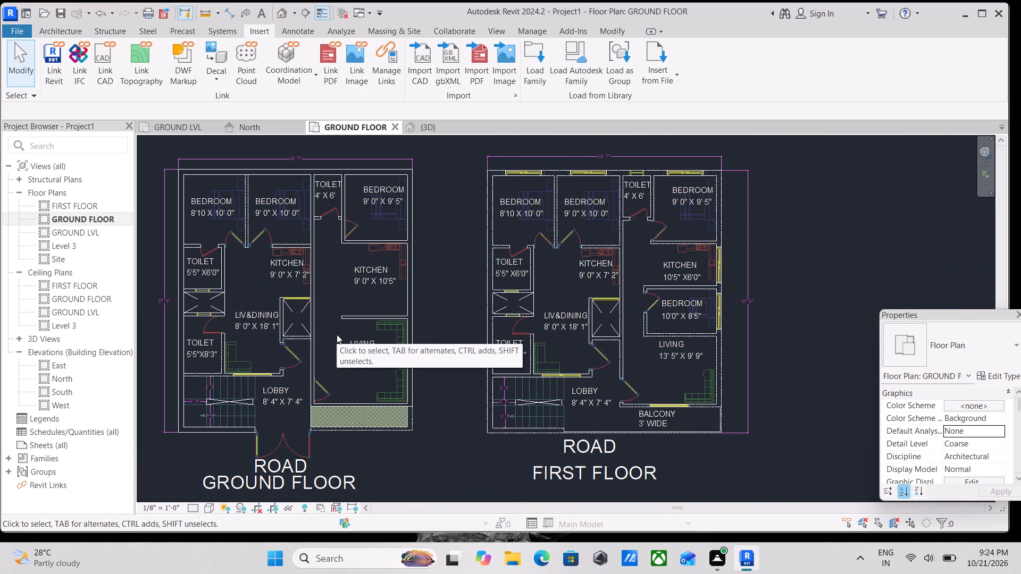
{"action": "scroll", "coordinate": [355, 324], "scroll_direction": "down", "scroll_amount": 2}
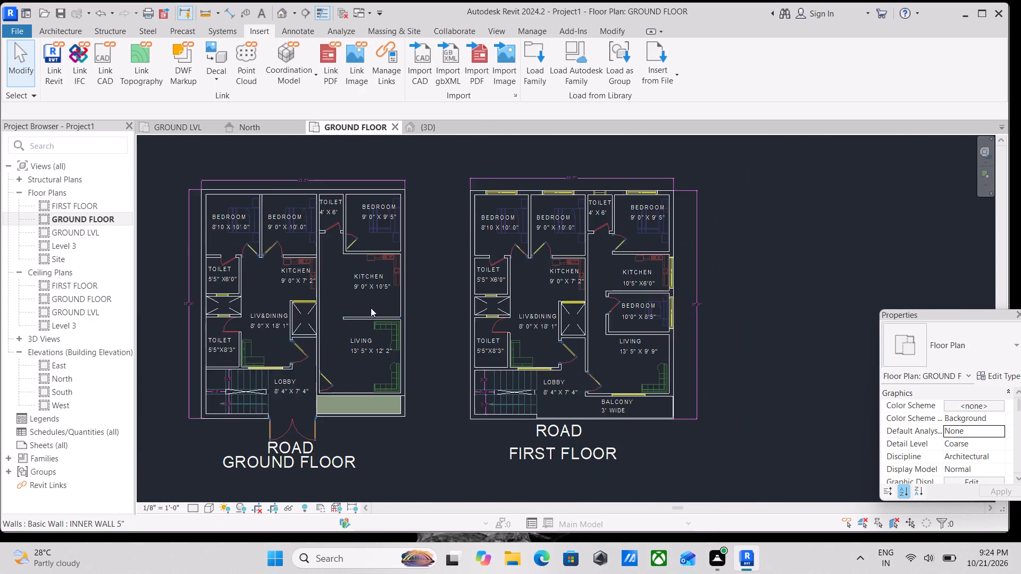
{"action": "scroll", "coordinate": [373, 307], "scroll_direction": "down", "scroll_amount": 1}
{"action": "scroll", "coordinate": [376, 316], "scroll_direction": "up", "scroll_amount": 5}
{"action": "middle_click_drag", "start_coordinate": [384, 326], "coordinate": [424, 329]}
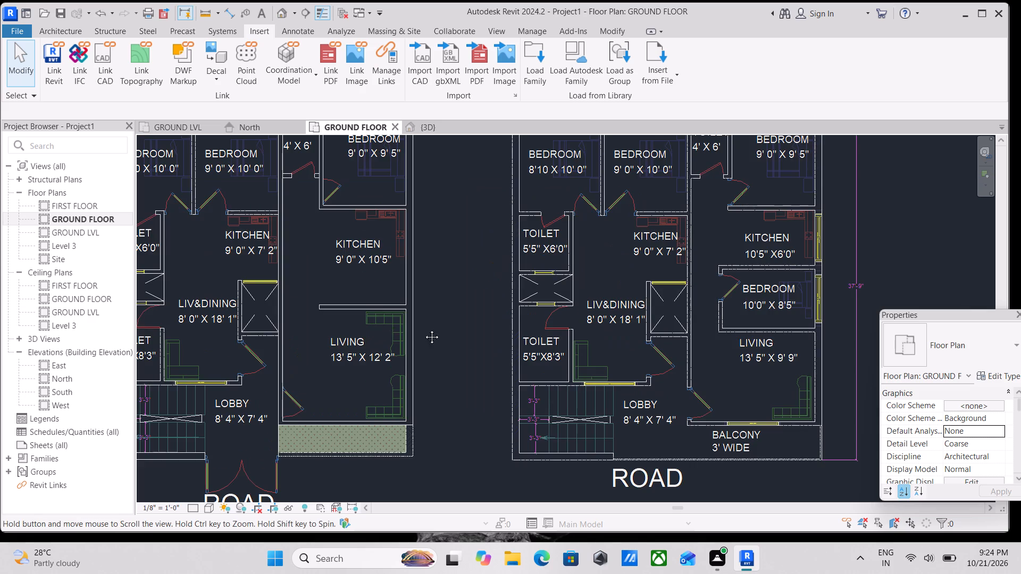
{"action": "middle_click_drag", "start_coordinate": [424, 329], "coordinate": [660, 365]}
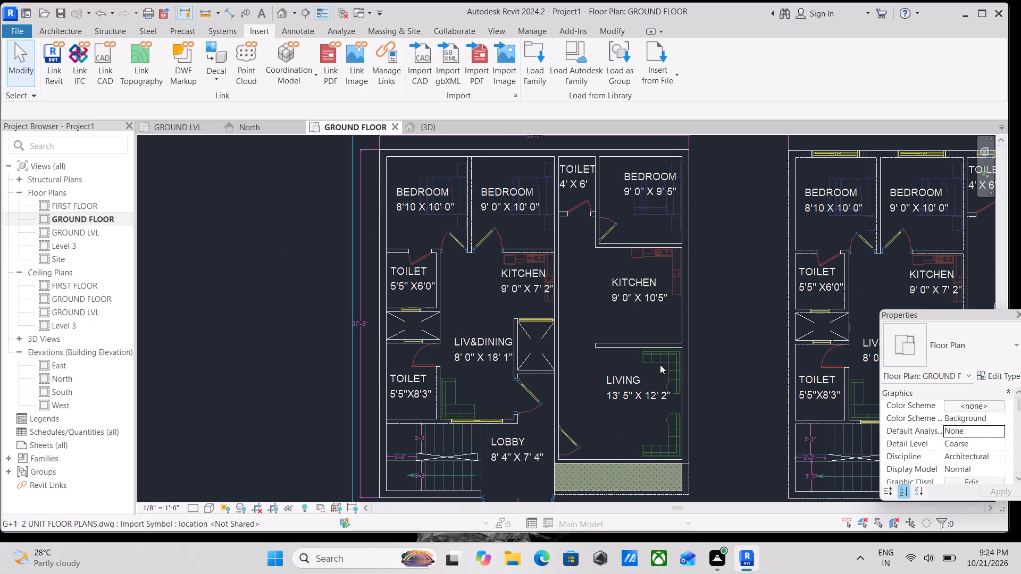
{"action": "scroll", "coordinate": [456, 361], "scroll_direction": "up", "scroll_amount": 1}
{"action": "scroll", "coordinate": [456, 361], "scroll_direction": "down", "scroll_amount": 1}
{"action": "middle_click_drag", "start_coordinate": [457, 361], "coordinate": [582, 358]}
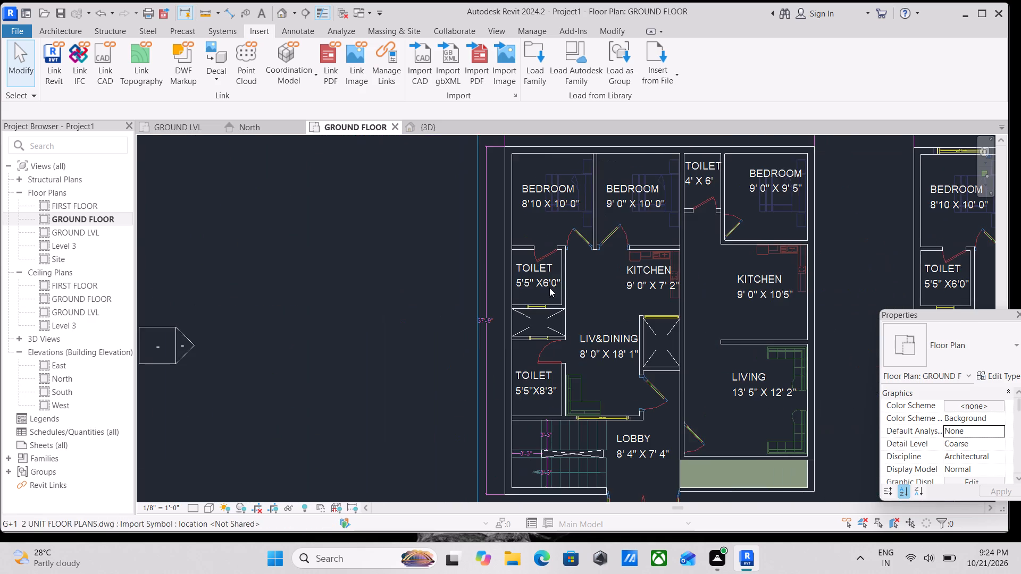
{"action": "scroll", "coordinate": [577, 259], "scroll_direction": "up", "scroll_amount": 3}
{"action": "middle_click_drag", "start_coordinate": [578, 267], "coordinate": [581, 329]}
{"action": "scroll", "coordinate": [578, 288], "scroll_direction": "up", "scroll_amount": 1}
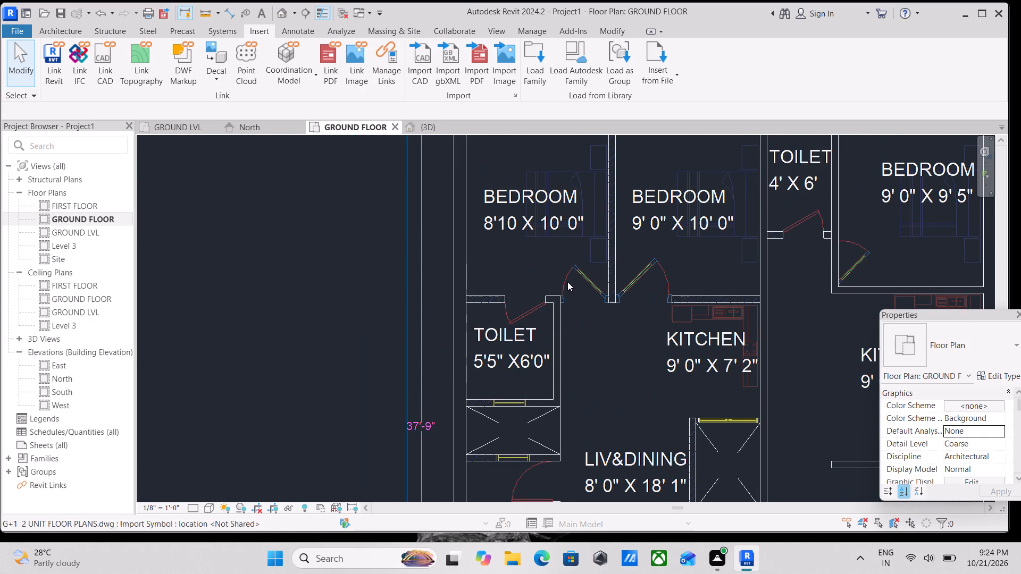
Trace the 5" inner wall between the 8'10" x 10'0" and 9'0" x 10'0" bedrooms from the outer wall, 10'-5" long.
{"action": "type", "text": "WA"}
{"action": "scroll", "coordinate": [614, 342], "scroll_direction": "down", "scroll_amount": 2}
{"action": "middle_click_drag", "start_coordinate": [614, 342], "coordinate": [606, 362]}
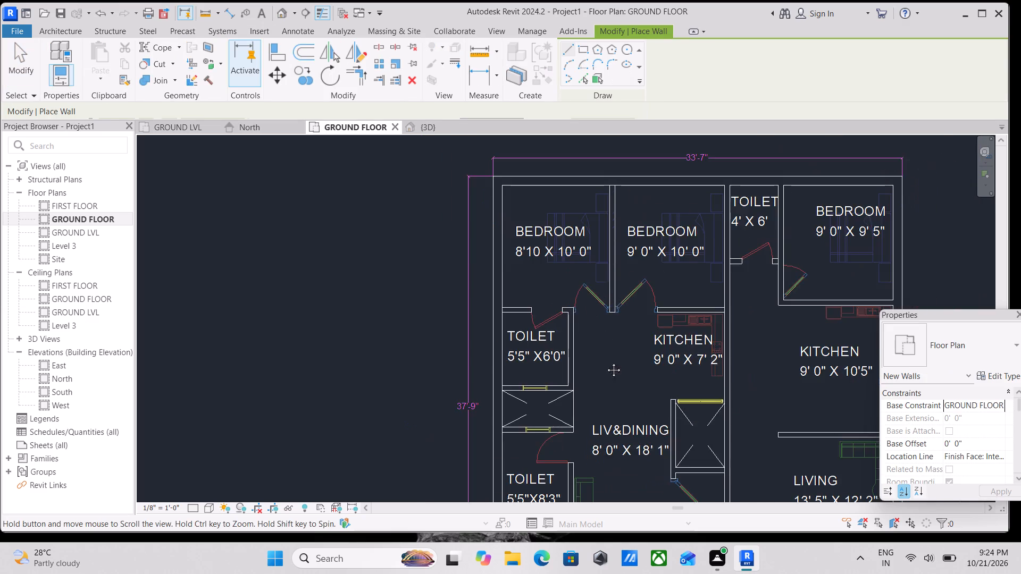
{"action": "middle_click_drag", "start_coordinate": [606, 362], "coordinate": [603, 381]}
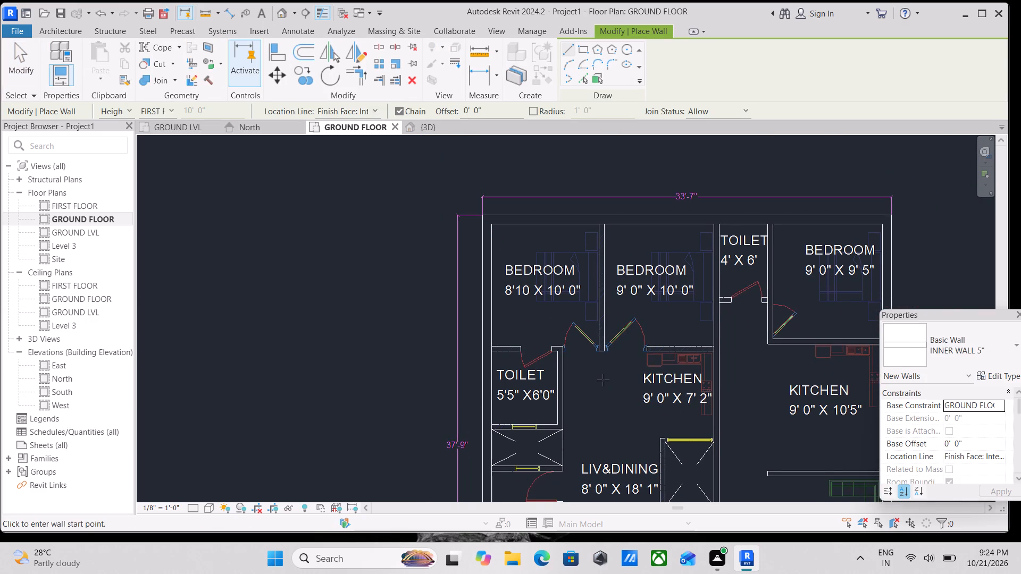
{"action": "middle_click_drag", "start_coordinate": [603, 380], "coordinate": [601, 432]}
{"action": "scroll", "coordinate": [598, 285], "scroll_direction": "up", "scroll_amount": 6}
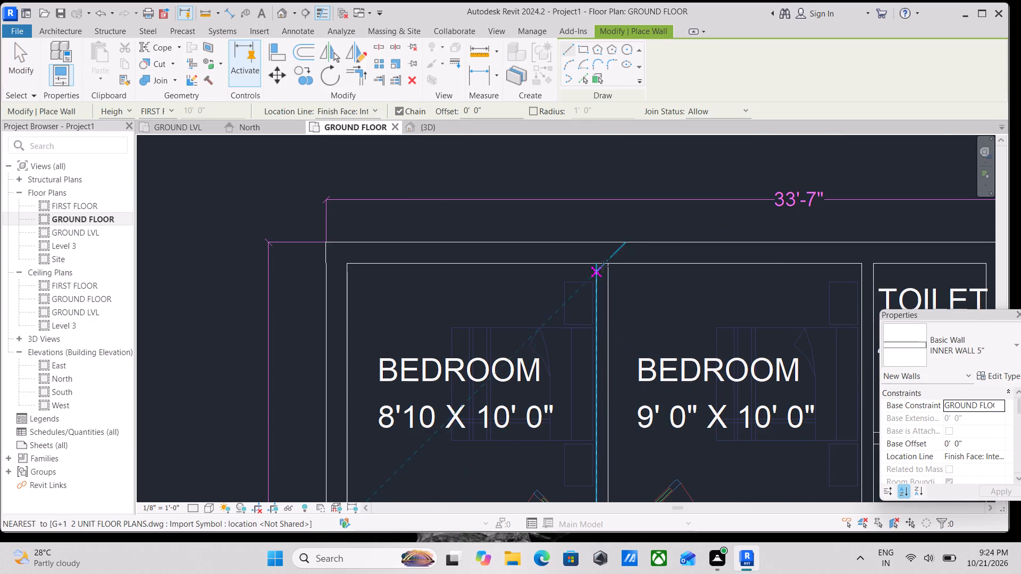
{"action": "left_click", "coordinate": [599, 264]}
{"action": "middle_click_drag", "start_coordinate": [595, 367], "coordinate": [599, 220]}
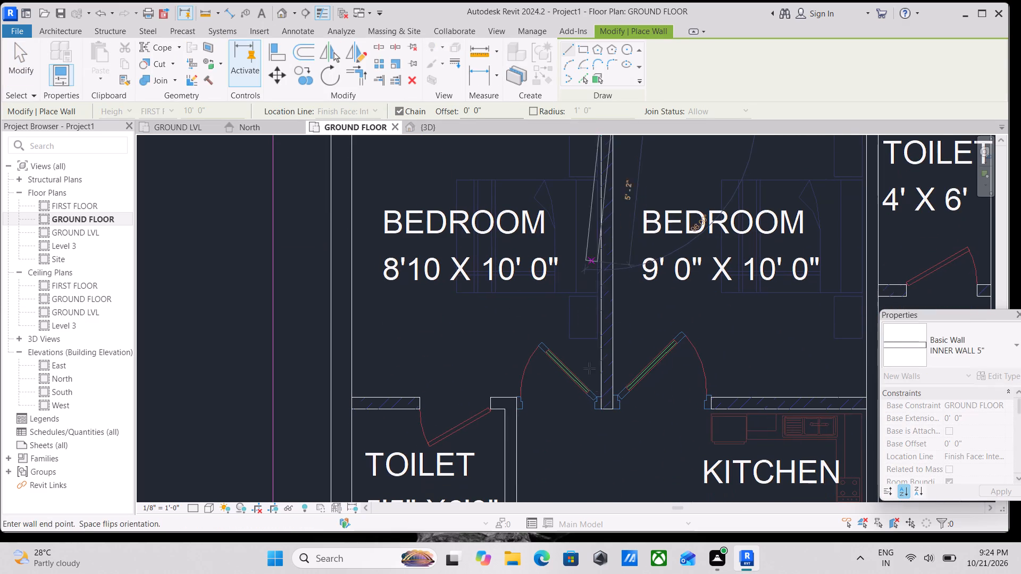
{"action": "scroll", "coordinate": [599, 409], "scroll_direction": "up", "scroll_amount": 2}
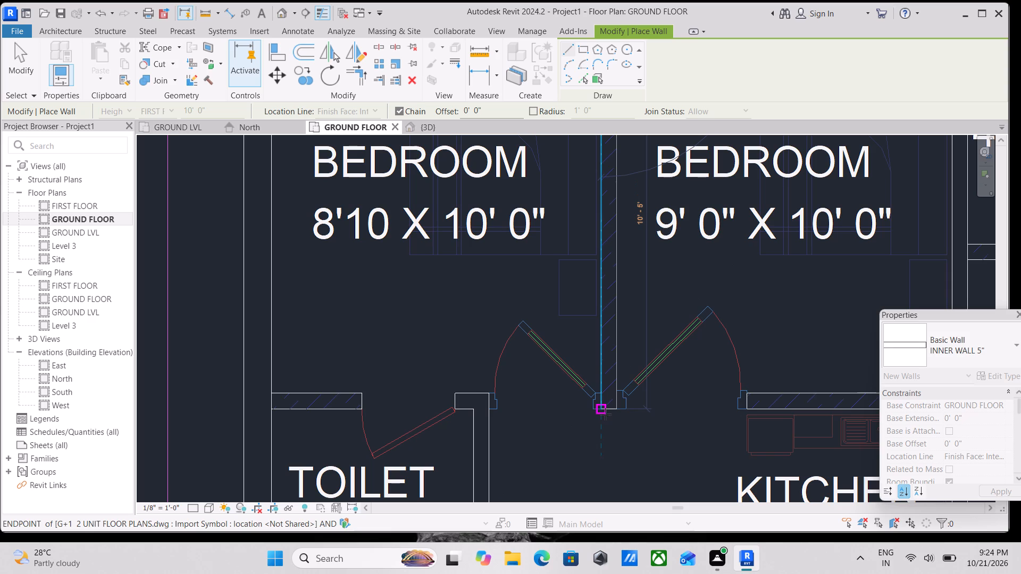
{"action": "left_click", "coordinate": [605, 412]}
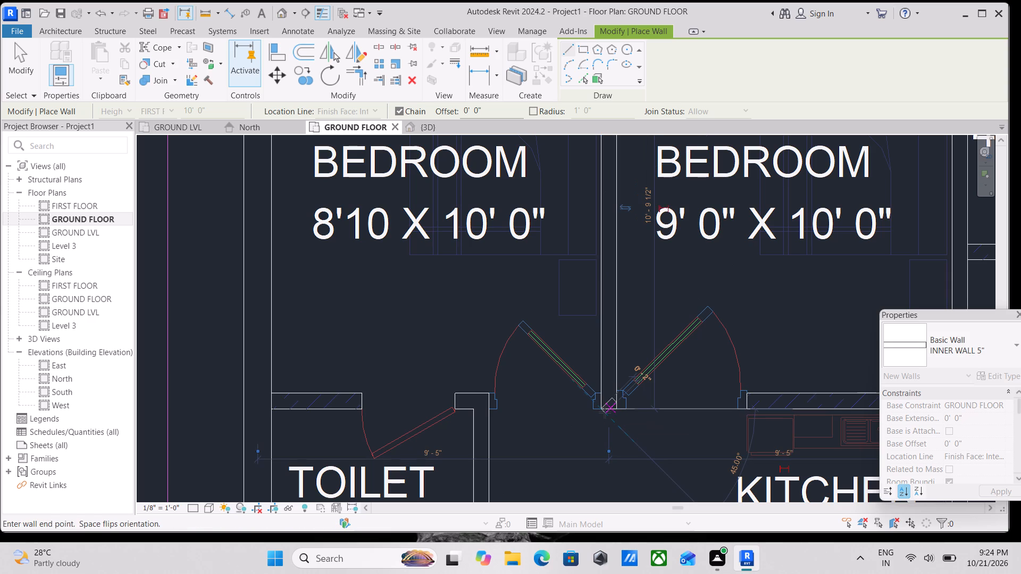
{"action": "key", "text": "Escape"}
Trace the inner wall separating both bedrooms from the kitchen and toilet, from the unit-dividing wall to the outer wall, 18'-3" long, flipped.
{"action": "scroll", "coordinate": [706, 373], "scroll_direction": "down", "scroll_amount": 3}
{"action": "middle_click_drag", "start_coordinate": [704, 372], "coordinate": [559, 323]}
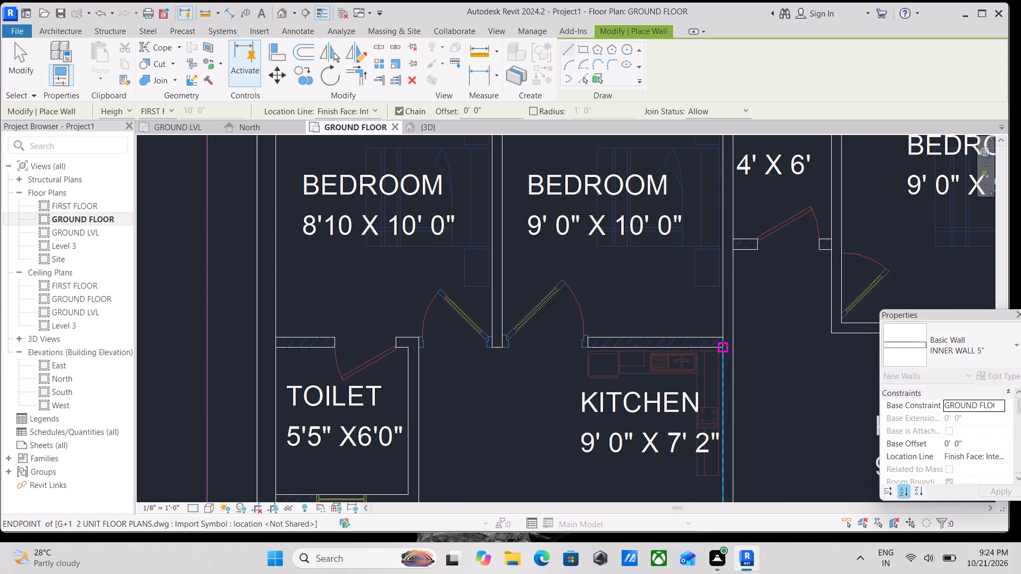
{"action": "left_click", "coordinate": [723, 345]}
{"action": "middle_click_drag", "start_coordinate": [271, 367], "coordinate": [421, 382]}
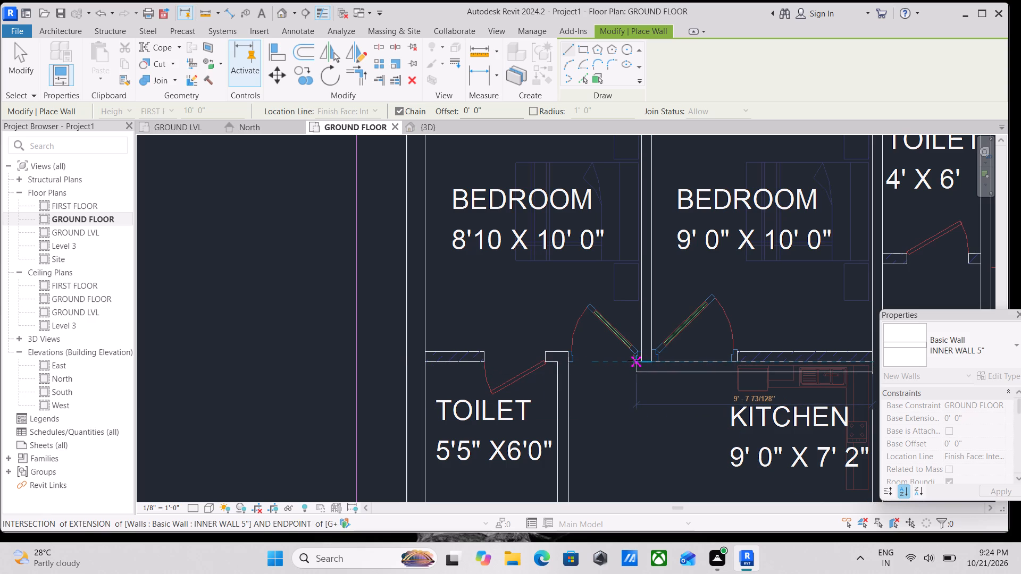
{"action": "key", "text": "space"}
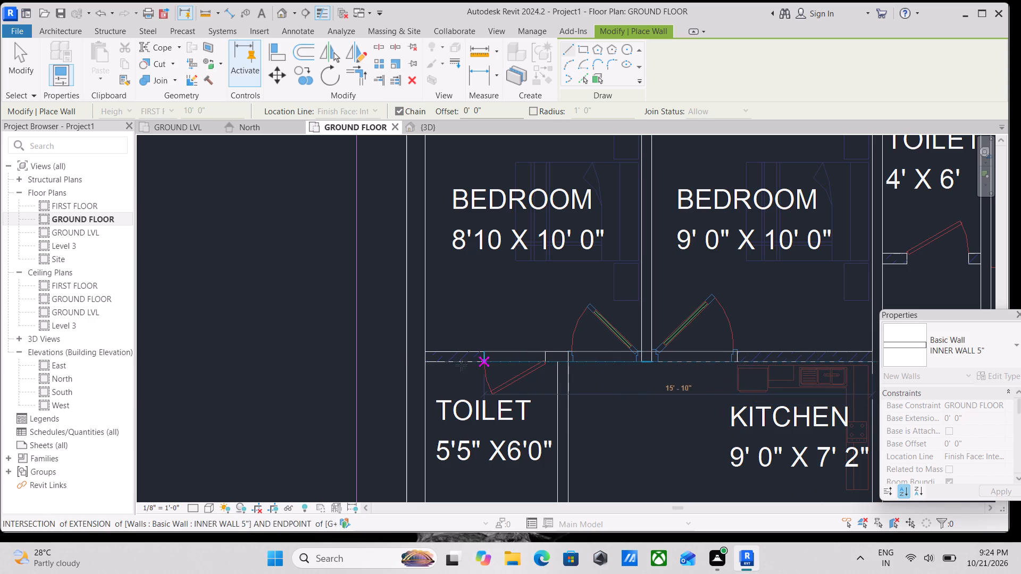
{"action": "scroll", "coordinate": [440, 366], "scroll_direction": "up", "scroll_amount": 3}
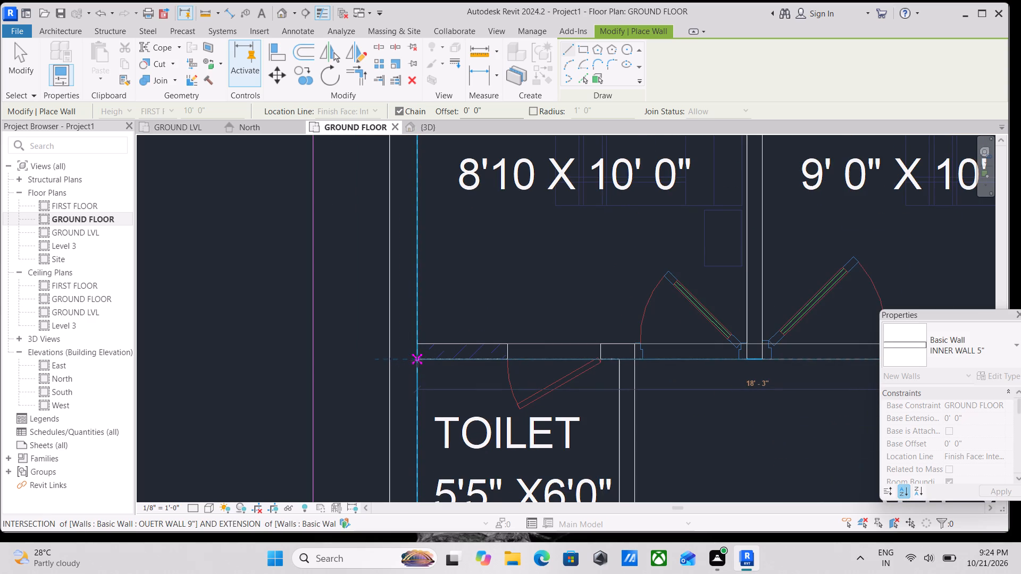
{"action": "left_click", "coordinate": [417, 361]}
{"action": "key", "text": "Escape"}
Trace the inner wall between the 5'5" x 6'0" toilet and the adjoining shaft, starting at the outer wall and flipped onto the plan lines.
{"action": "scroll", "coordinate": [574, 379], "scroll_direction": "down", "scroll_amount": 1}
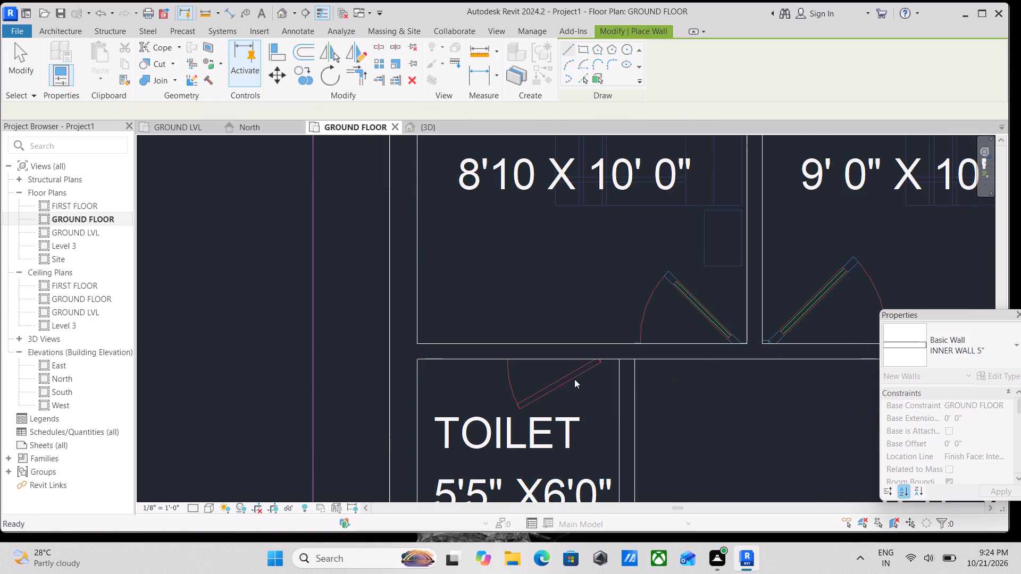
{"action": "scroll", "coordinate": [588, 412], "scroll_direction": "down", "scroll_amount": 3}
{"action": "middle_click_drag", "start_coordinate": [597, 381], "coordinate": [606, 275]}
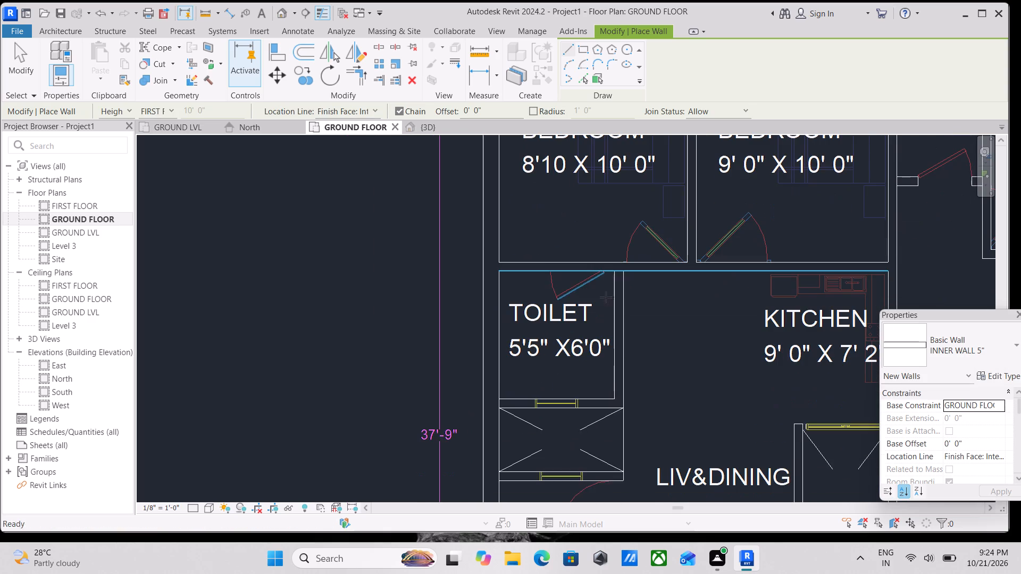
{"action": "scroll", "coordinate": [626, 398], "scroll_direction": "up", "scroll_amount": 2}
{"action": "scroll", "coordinate": [475, 421], "scroll_direction": "up", "scroll_amount": 2}
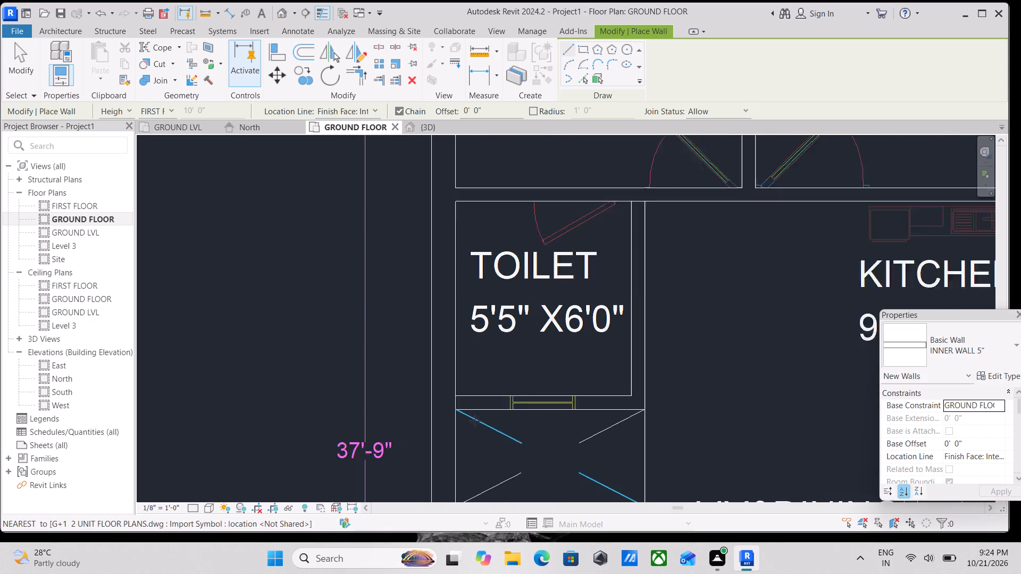
{"action": "left_click", "coordinate": [453, 392]}
{"action": "key", "text": "space"}
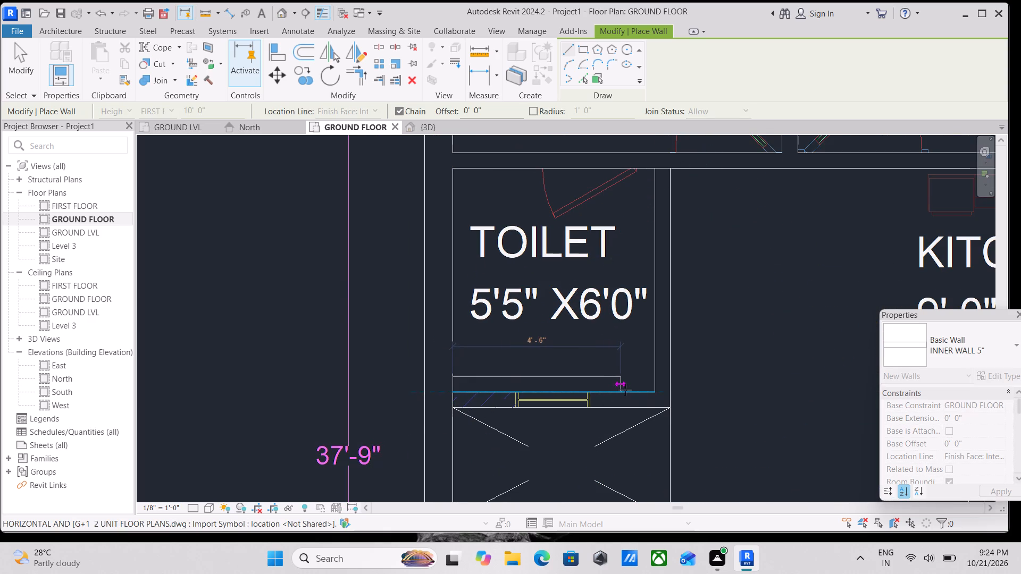
{"action": "left_click", "coordinate": [650, 393]}
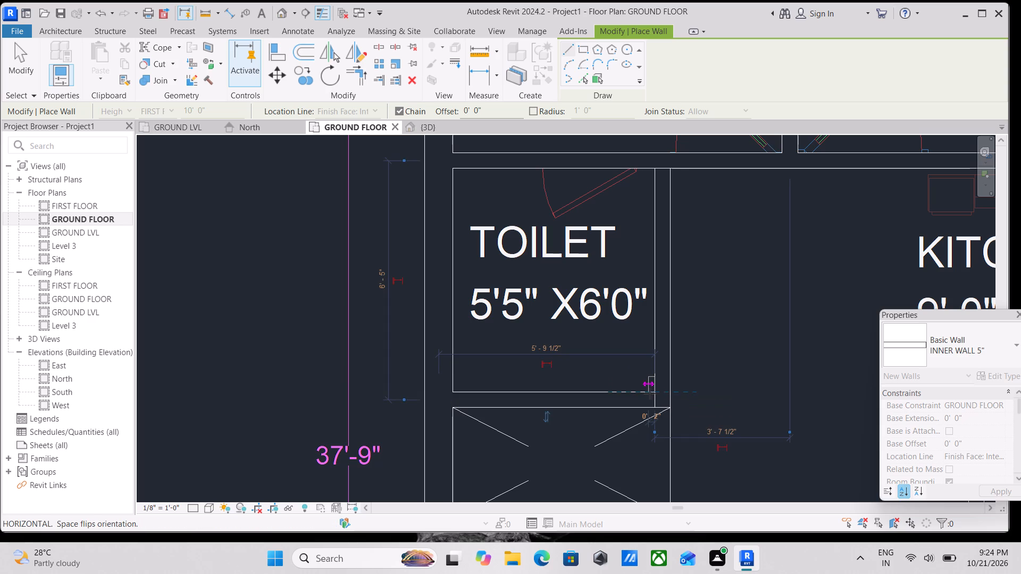
{"action": "key", "text": "Escape"}
Trace the inner wall between the 5'5" x 6'0" toilet and the kitchen side, from the shaft wall to the bedroom wall, flipped.
{"action": "scroll", "coordinate": [694, 399], "scroll_direction": "down", "scroll_amount": 5}
{"action": "middle_click_drag", "start_coordinate": [693, 399], "coordinate": [671, 406]}
{"action": "scroll", "coordinate": [671, 406], "scroll_direction": "up", "scroll_amount": 2}
{"action": "left_click", "coordinate": [646, 402]}
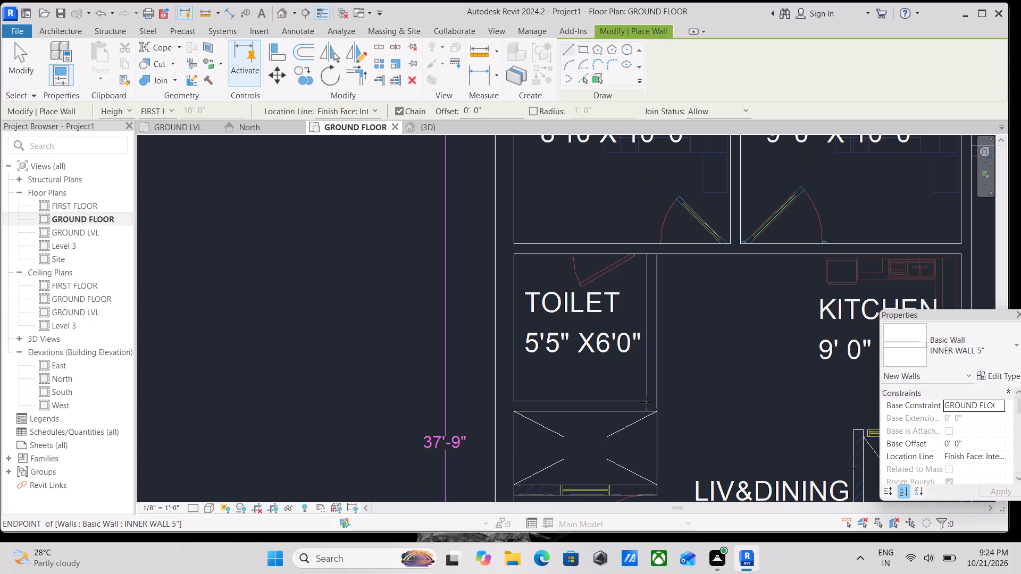
{"action": "middle_click_drag", "start_coordinate": [648, 378], "coordinate": [656, 471]}
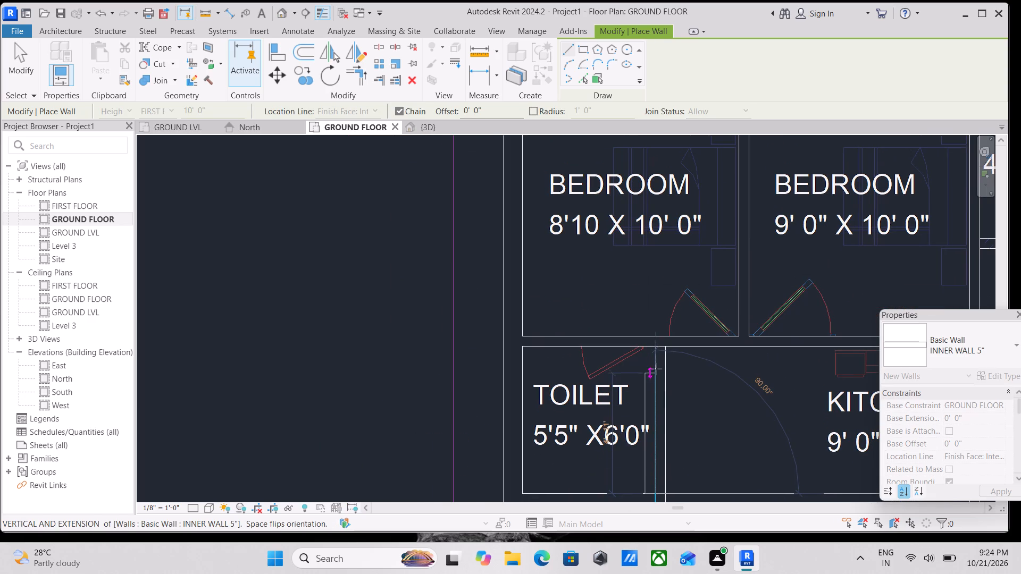
{"action": "key", "text": "space"}
{"action": "scroll", "coordinate": [658, 337], "scroll_direction": "up", "scroll_amount": 2}
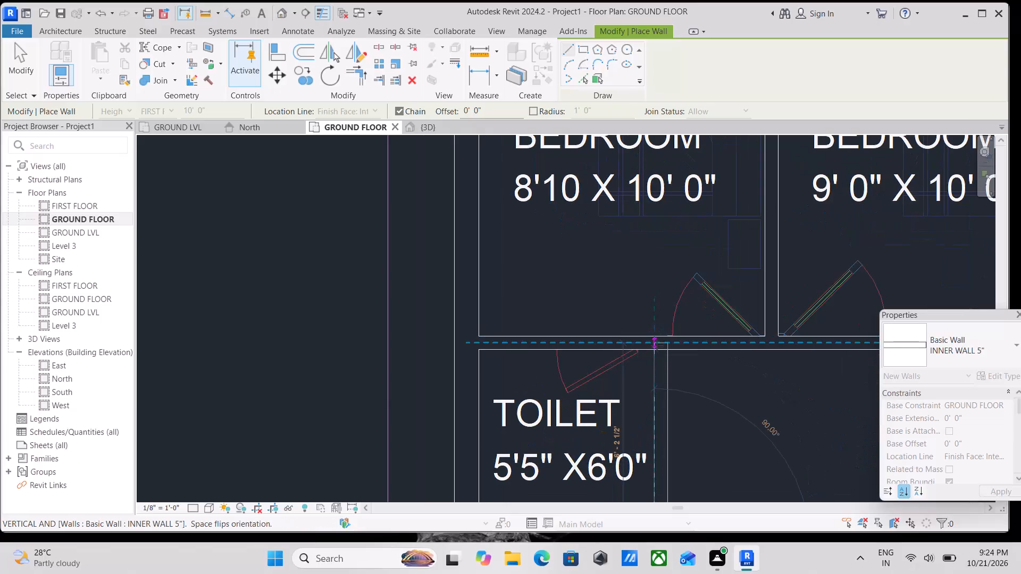
{"action": "left_click", "coordinate": [657, 351]}
{"action": "key", "text": "Escape"}
Trace the inner wall separating the 5'5" x 8'3" toilet and living-dining from the staircase, starting at the outer wall, 14'-3" long.
{"action": "scroll", "coordinate": [626, 462], "scroll_direction": "down", "scroll_amount": 2}
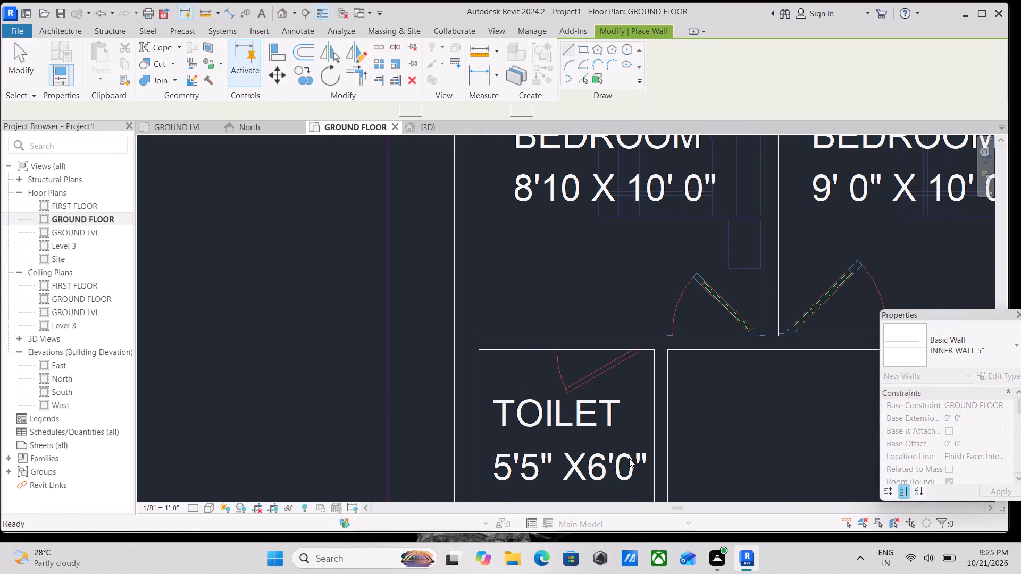
{"action": "scroll", "coordinate": [629, 458], "scroll_direction": "down", "scroll_amount": 2}
{"action": "middle_click_drag", "start_coordinate": [634, 447], "coordinate": [615, 350]}
{"action": "middle_click_drag", "start_coordinate": [646, 429], "coordinate": [625, 306]}
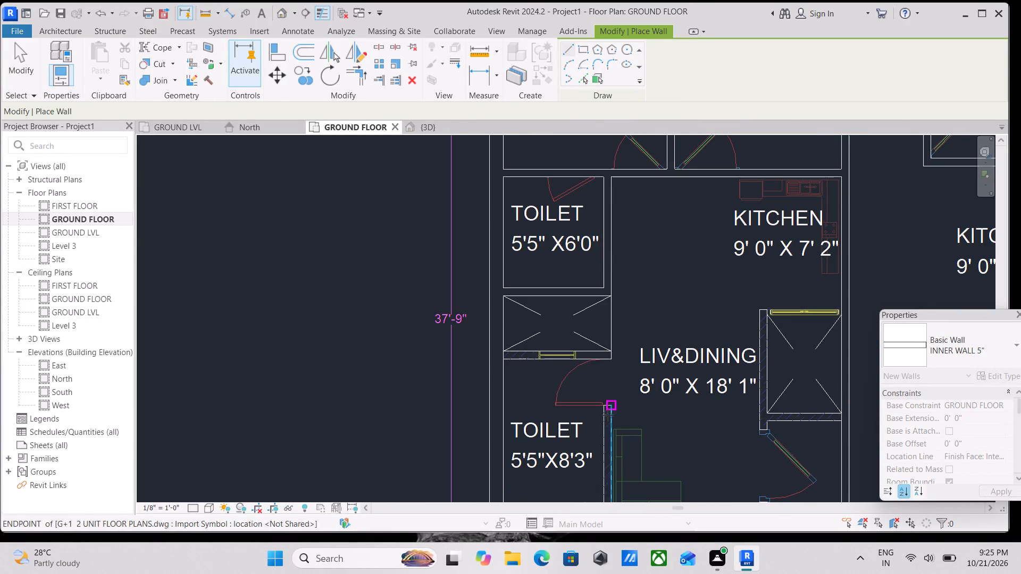
{"action": "middle_click_drag", "start_coordinate": [608, 409], "coordinate": [616, 341]}
{"action": "scroll", "coordinate": [627, 421], "scroll_direction": "down", "scroll_amount": 2}
{"action": "middle_click_drag", "start_coordinate": [627, 421], "coordinate": [625, 398]}
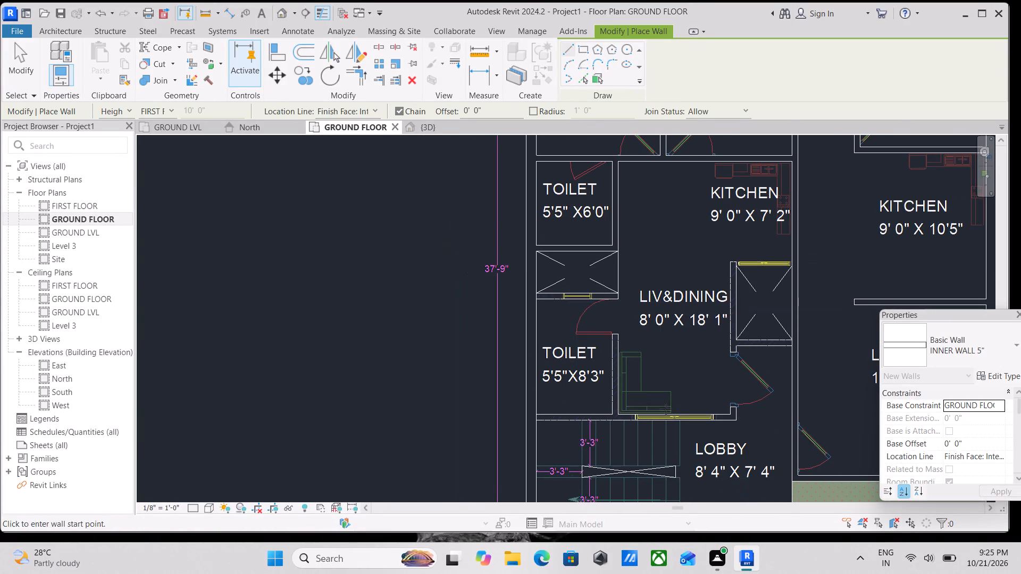
{"action": "scroll", "coordinate": [540, 440], "scroll_direction": "up", "scroll_amount": 2}
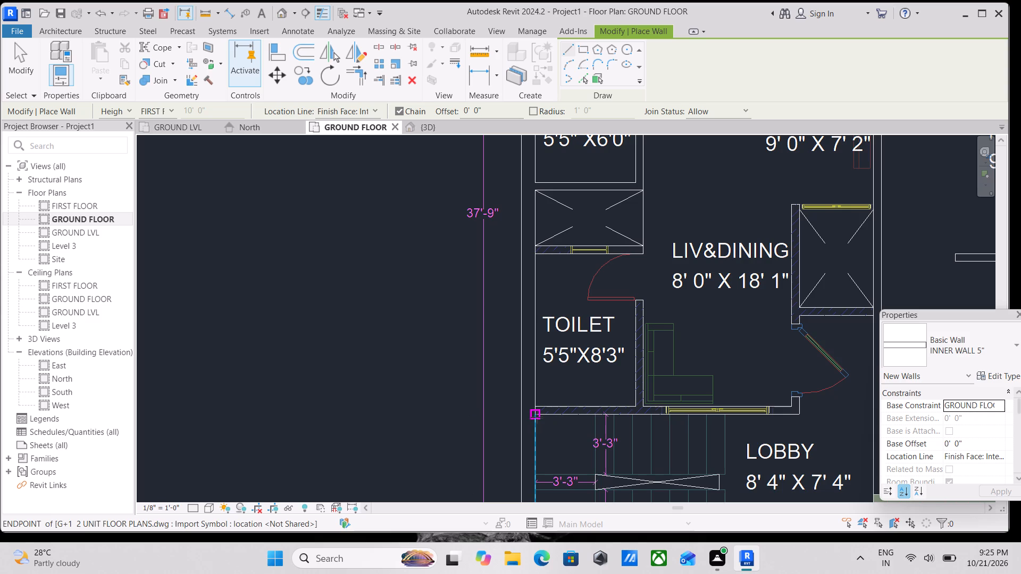
{"action": "left_click", "coordinate": [537, 417]}
{"action": "middle_click_drag", "start_coordinate": [702, 416], "coordinate": [630, 417]}
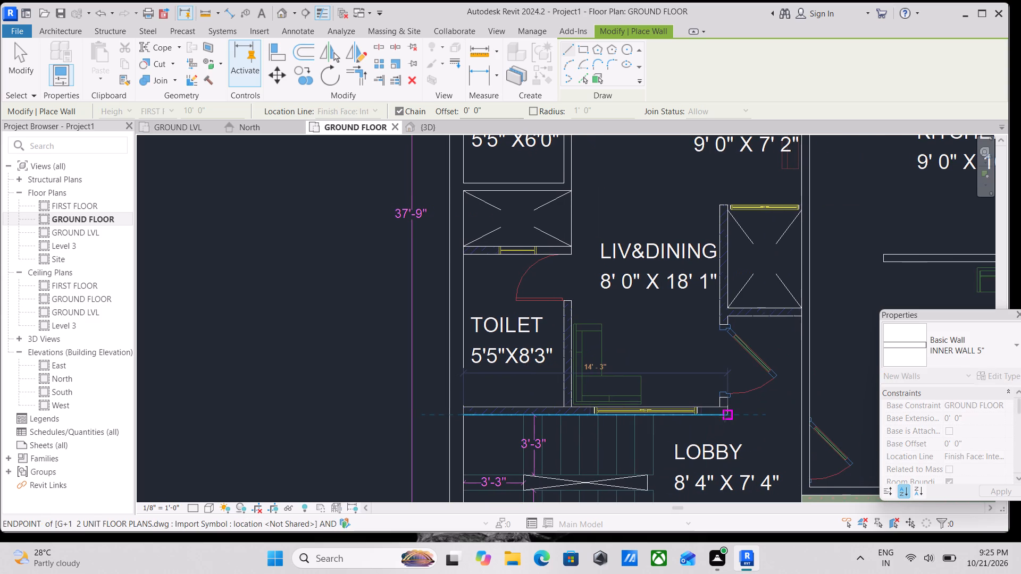
{"action": "left_click", "coordinate": [726, 417]}
Continue the wall past the entrance door along the living-dining side of the shaft, and across its kitchen side to the unit-dividing wall.
{"action": "middle_click_drag", "start_coordinate": [725, 380], "coordinate": [735, 453]}
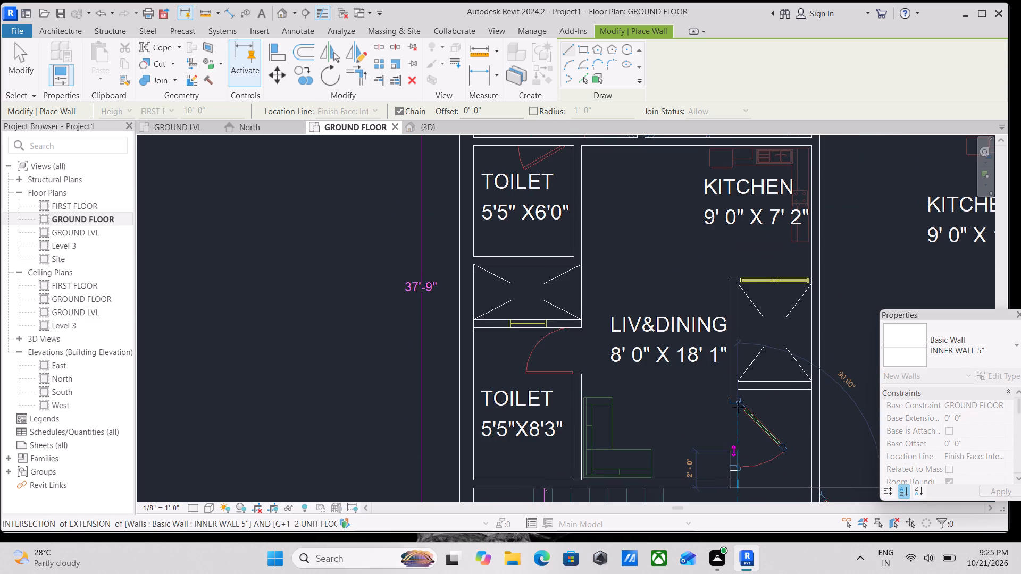
{"action": "middle_click_drag", "start_coordinate": [738, 391], "coordinate": [737, 436]}
{"action": "scroll", "coordinate": [737, 436], "scroll_direction": "up", "scroll_amount": 1}
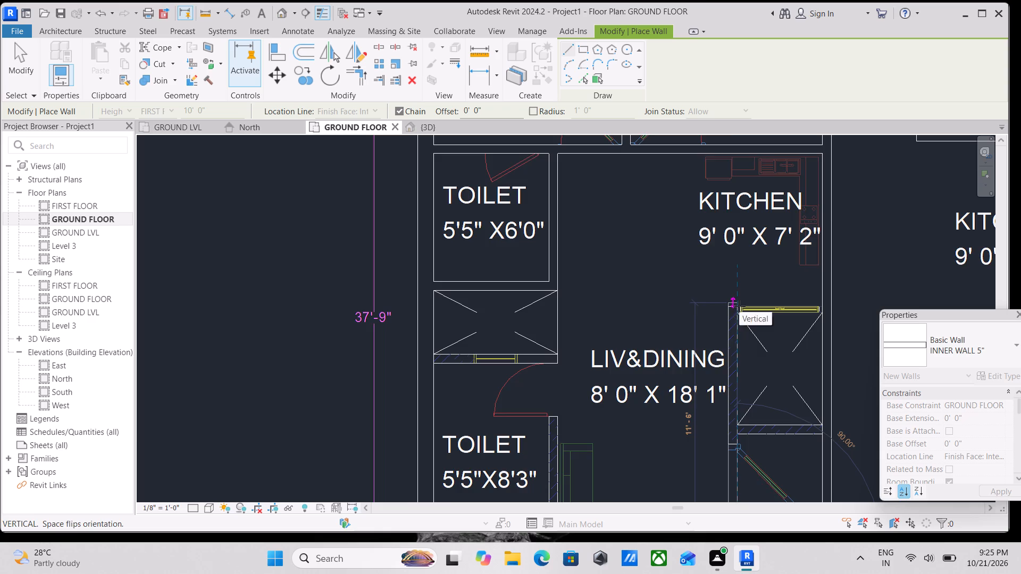
{"action": "scroll", "coordinate": [739, 306], "scroll_direction": "up", "scroll_amount": 3}
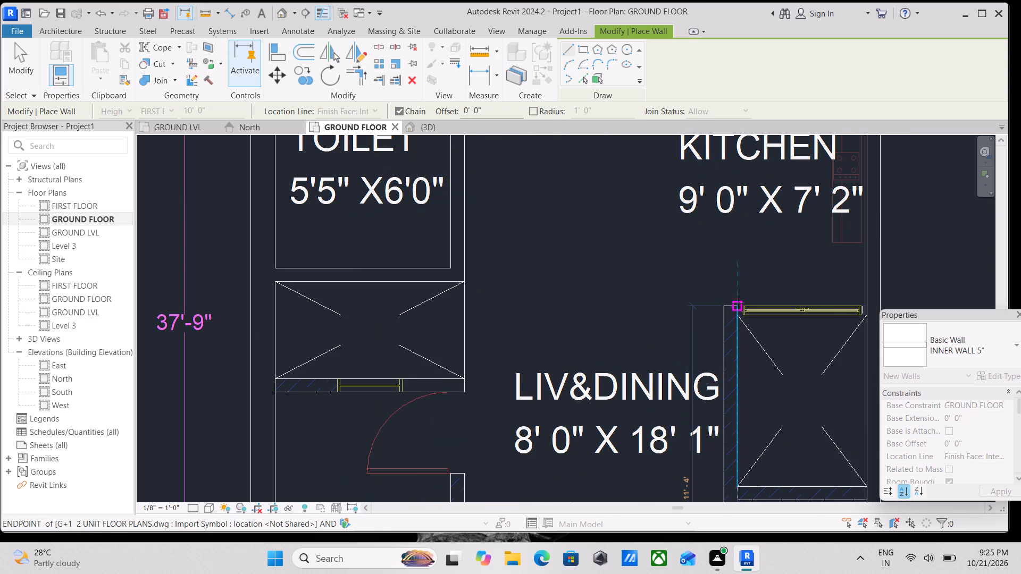
{"action": "scroll", "coordinate": [739, 316], "scroll_direction": "up", "scroll_amount": 3}
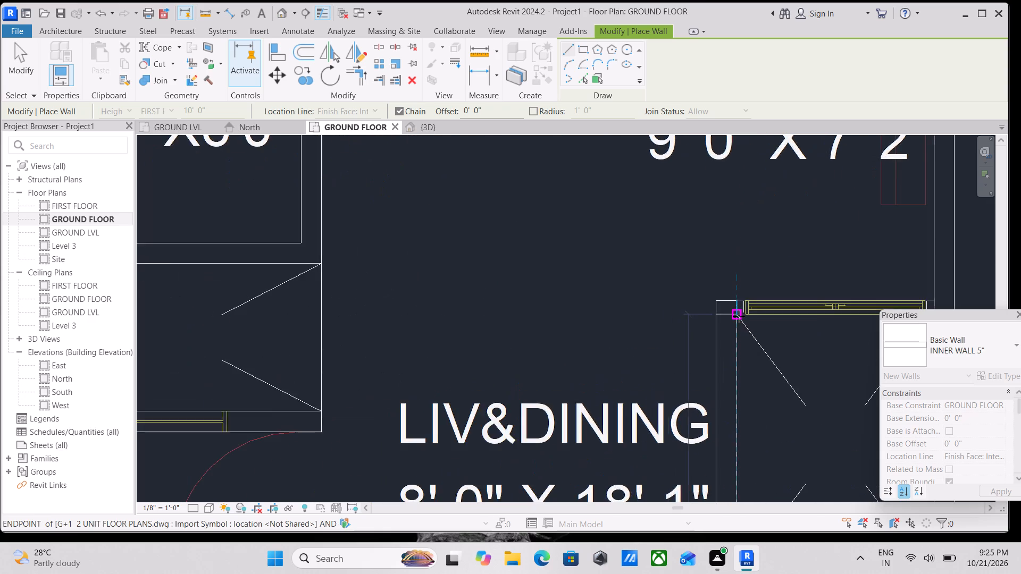
{"action": "scroll", "coordinate": [739, 316], "scroll_direction": "up", "scroll_amount": 2}
{"action": "left_click", "coordinate": [739, 316]}
{"action": "middle_click_drag", "start_coordinate": [799, 317], "coordinate": [639, 327]}
{"action": "left_click", "coordinate": [837, 330]}
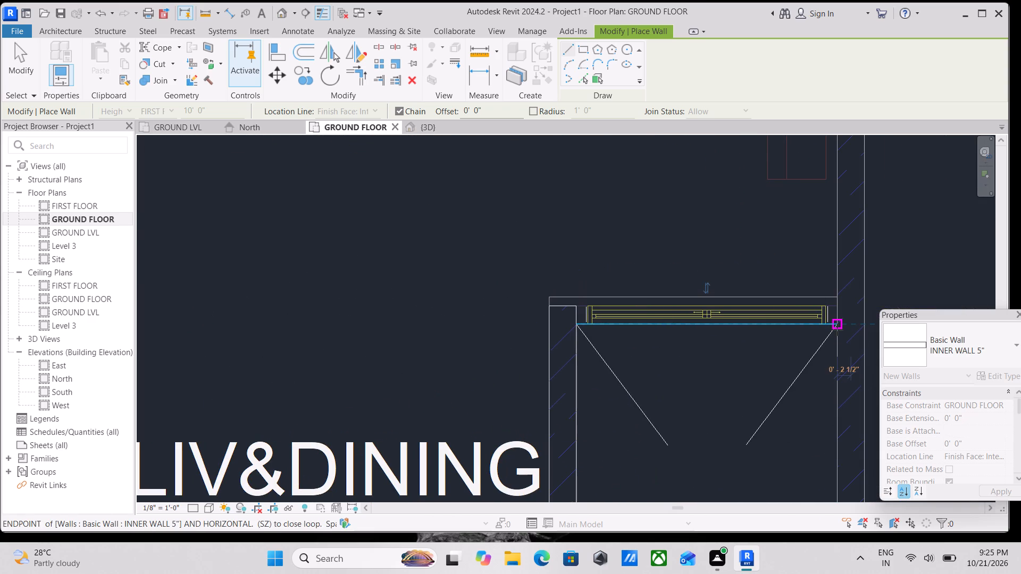
{"action": "key", "text": "Escape"}
Trace the inner wall between the shaft beside living-dining and the entrance door area, ending at the unit-dividing wall.
{"action": "scroll", "coordinate": [640, 375], "scroll_direction": "down", "scroll_amount": 4}
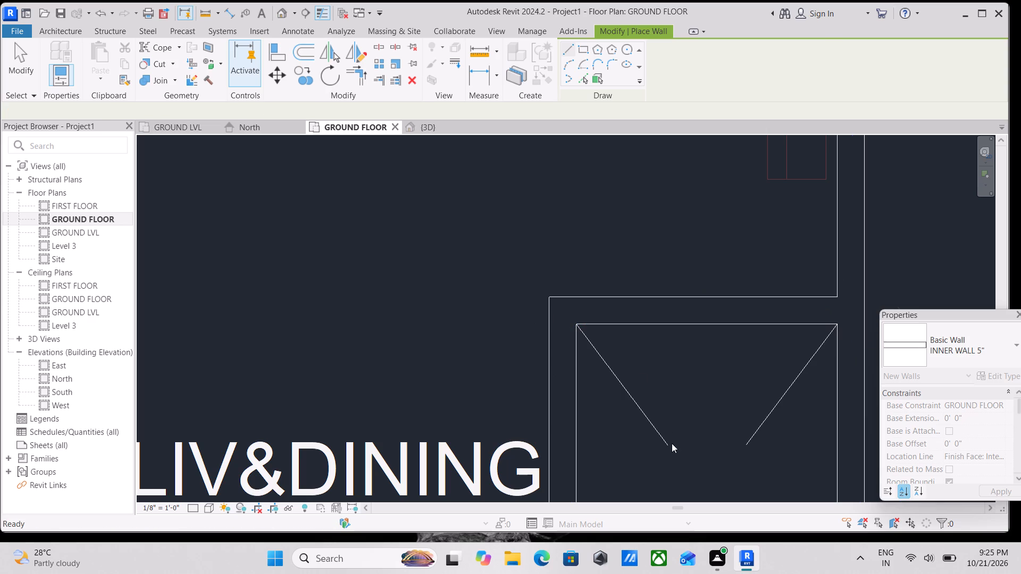
{"action": "scroll", "coordinate": [672, 443], "scroll_direction": "down", "scroll_amount": 3}
{"action": "middle_click_drag", "start_coordinate": [670, 441], "coordinate": [642, 261]}
{"action": "scroll", "coordinate": [619, 358], "scroll_direction": "up", "scroll_amount": 3}
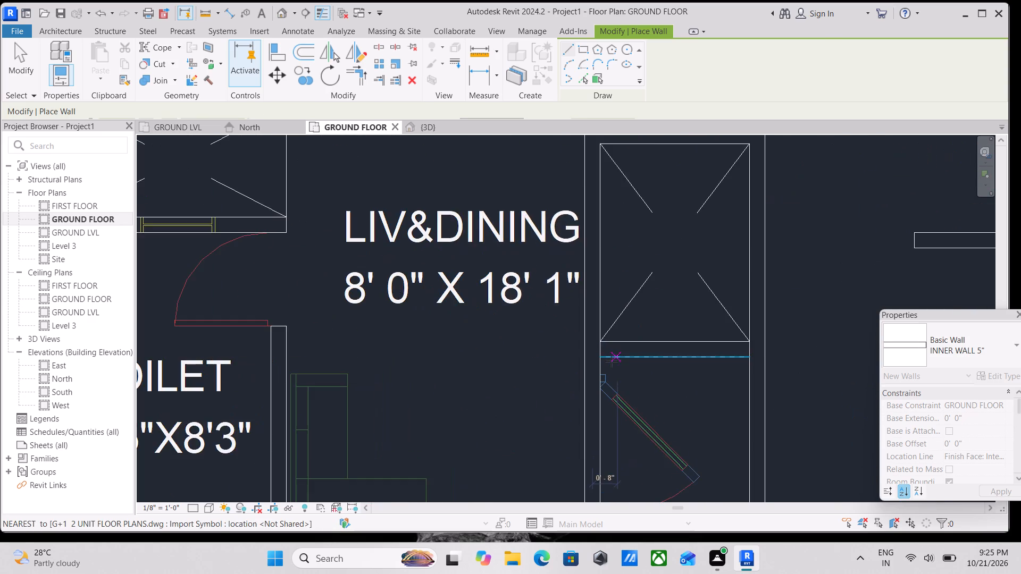
{"action": "scroll", "coordinate": [612, 360], "scroll_direction": "up", "scroll_amount": 2}
{"action": "left_click", "coordinate": [601, 356]}
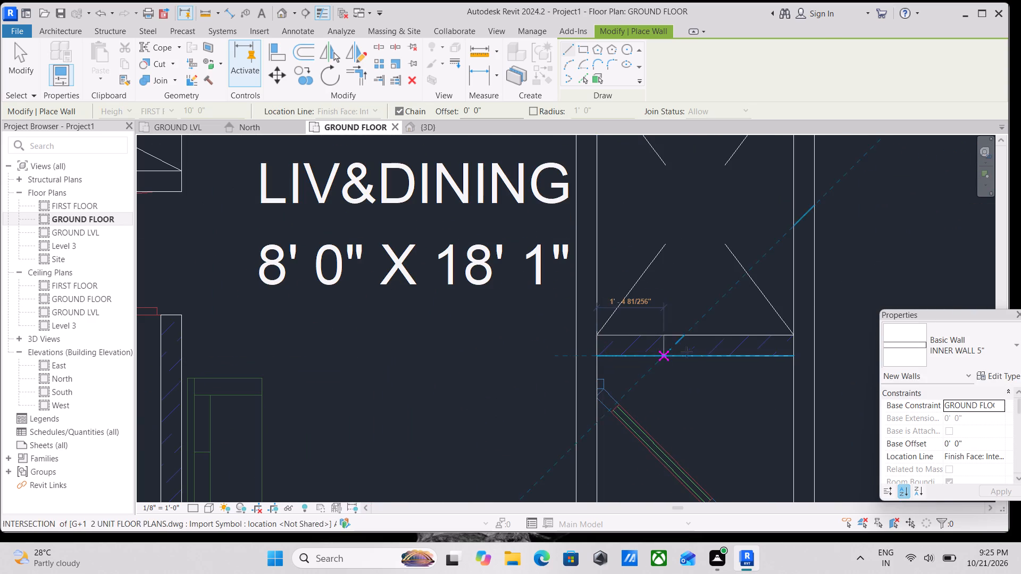
{"action": "left_click", "coordinate": [795, 355]}
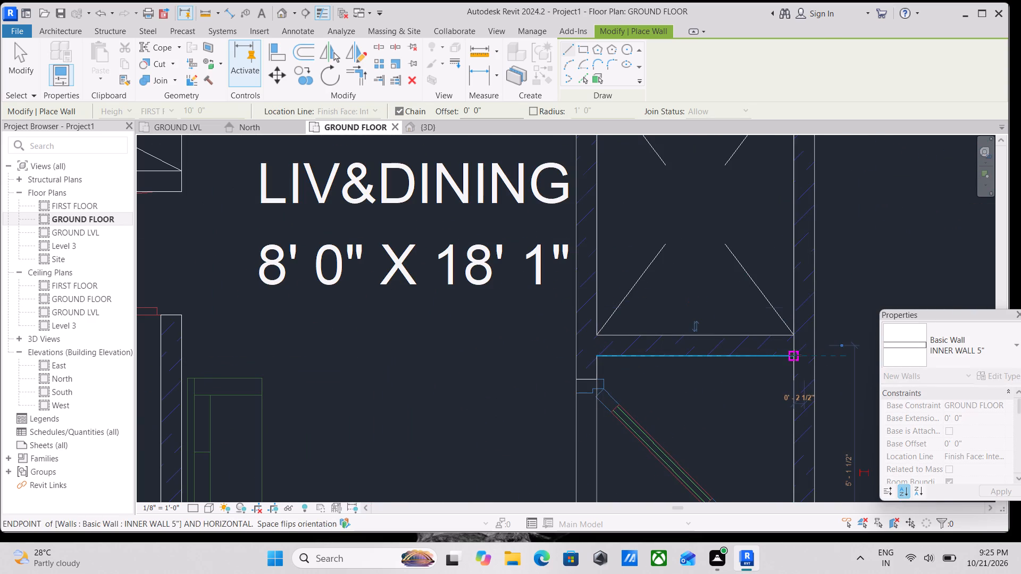
{"action": "key", "text": "Escape"}
Trace the inner wall between the 5'5" x 8'3" toilet and living-dining, from the staircase wall to the shaft wall line, flipped.
{"action": "scroll", "coordinate": [676, 390], "scroll_direction": "down", "scroll_amount": 11}
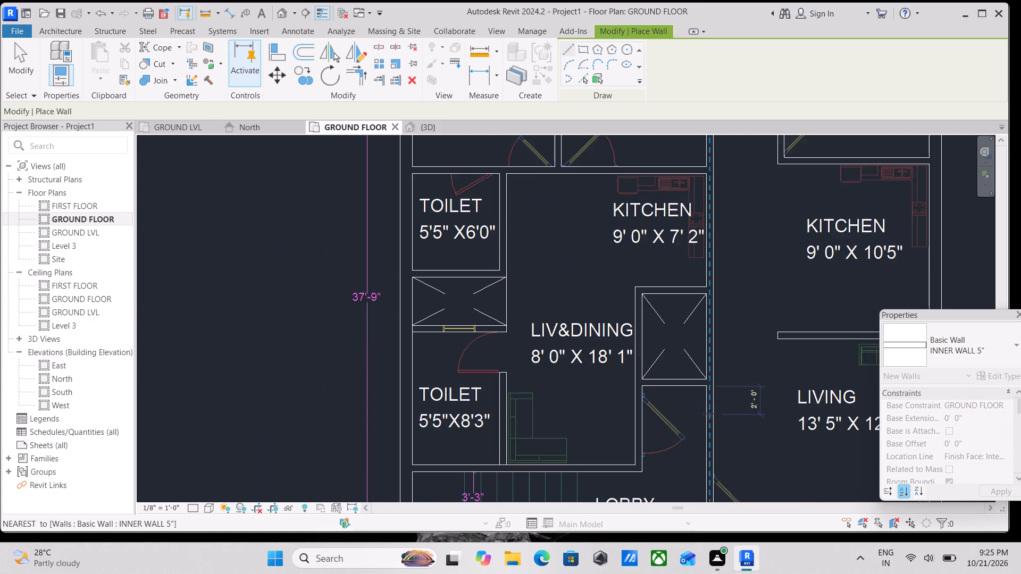
{"action": "middle_click_drag", "start_coordinate": [708, 407], "coordinate": [698, 333]}
{"action": "scroll", "coordinate": [558, 379], "scroll_direction": "up", "scroll_amount": 2}
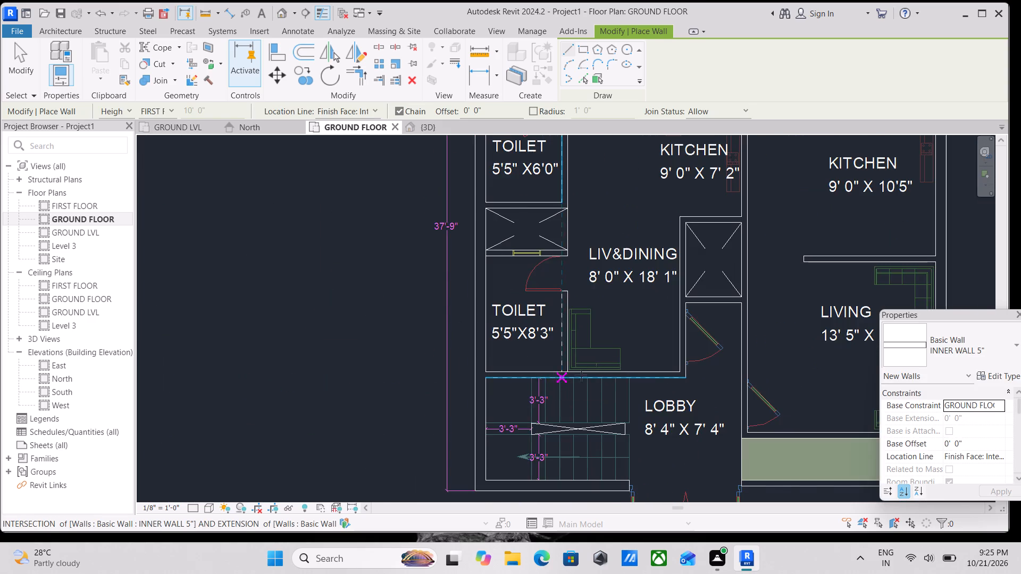
{"action": "scroll", "coordinate": [606, 370], "scroll_direction": "up", "scroll_amount": 3}
{"action": "scroll", "coordinate": [690, 354], "scroll_direction": "up", "scroll_amount": 3}
{"action": "scroll", "coordinate": [400, 347], "scroll_direction": "down", "scroll_amount": 2}
{"action": "middle_click_drag", "start_coordinate": [389, 342], "coordinate": [496, 384]}
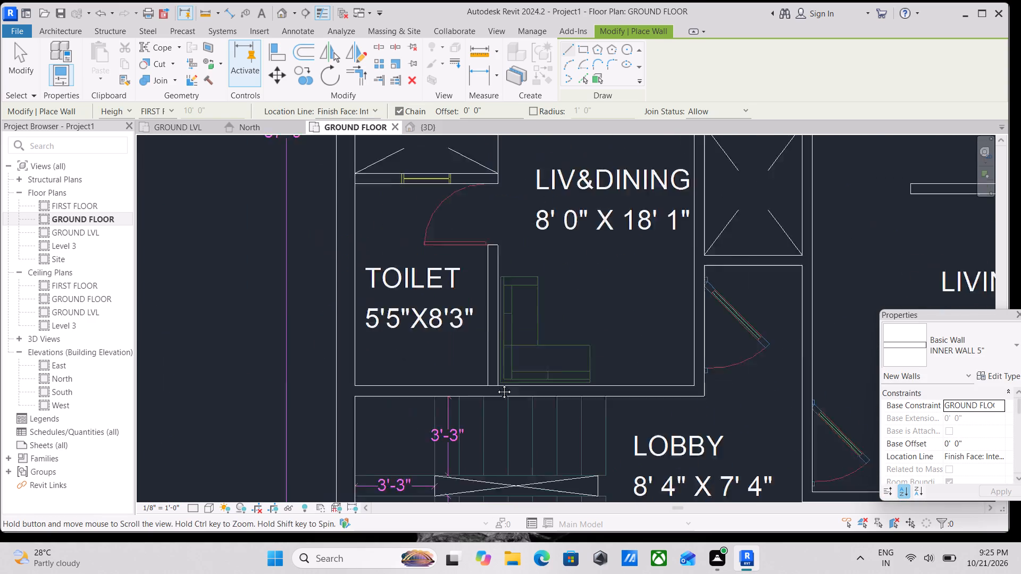
{"action": "middle_click_drag", "start_coordinate": [496, 384], "coordinate": [498, 384]}
{"action": "scroll", "coordinate": [551, 413], "scroll_direction": "up", "scroll_amount": 3}
{"action": "left_click_drag", "start_coordinate": [556, 417], "coordinate": [556, 416]}
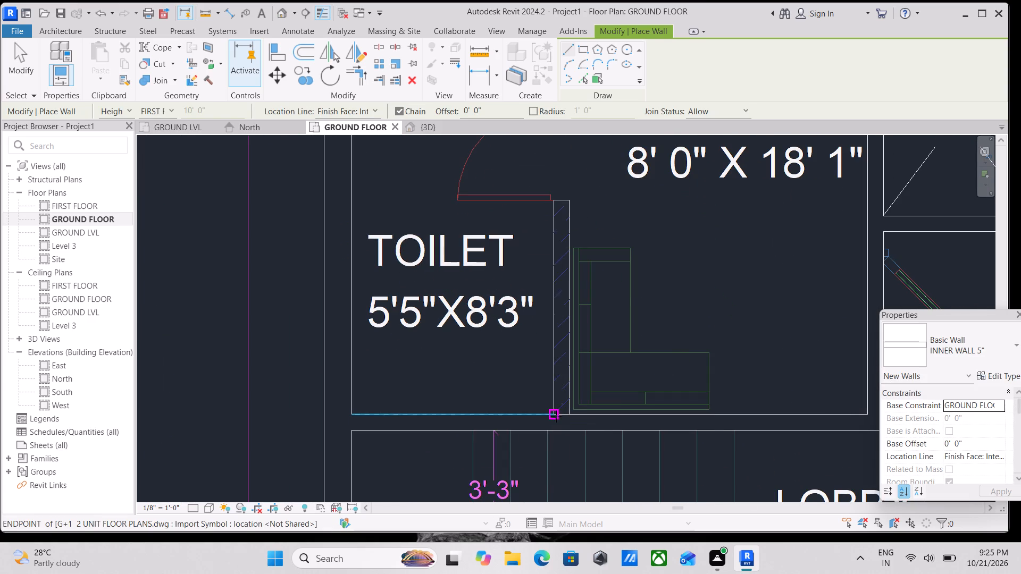
{"action": "left_click_drag", "start_coordinate": [556, 416], "coordinate": [556, 403]}
{"action": "middle_click_drag", "start_coordinate": [558, 329], "coordinate": [563, 462]}
{"action": "key", "text": "space"}
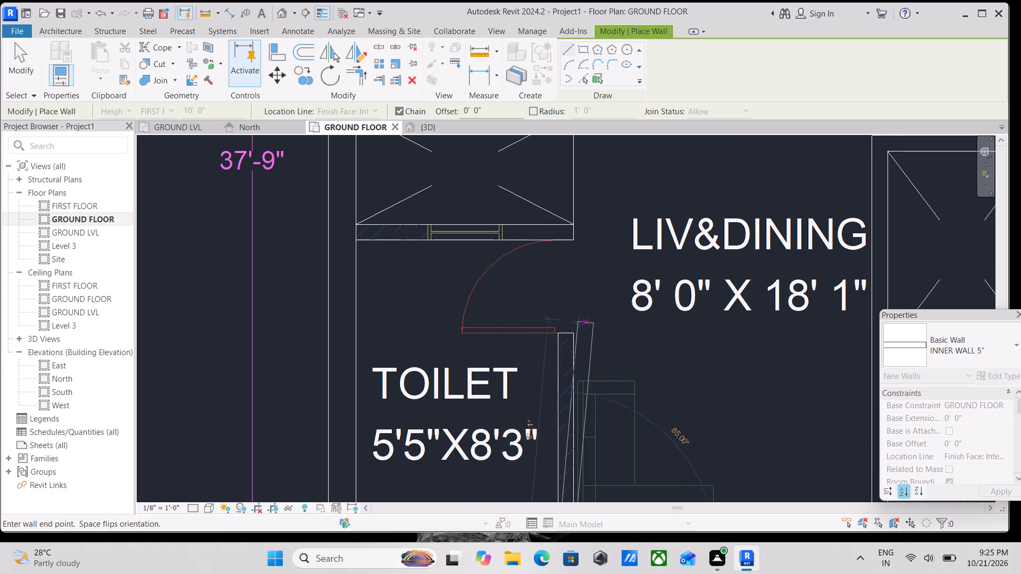
{"action": "middle_click_drag", "start_coordinate": [579, 322], "coordinate": [559, 375]}
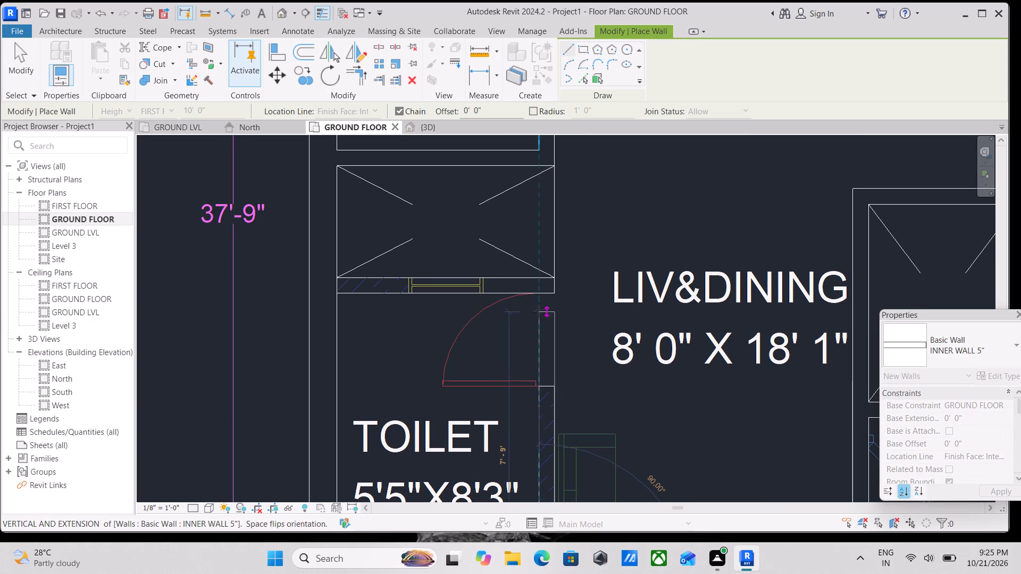
{"action": "left_click", "coordinate": [538, 292]}
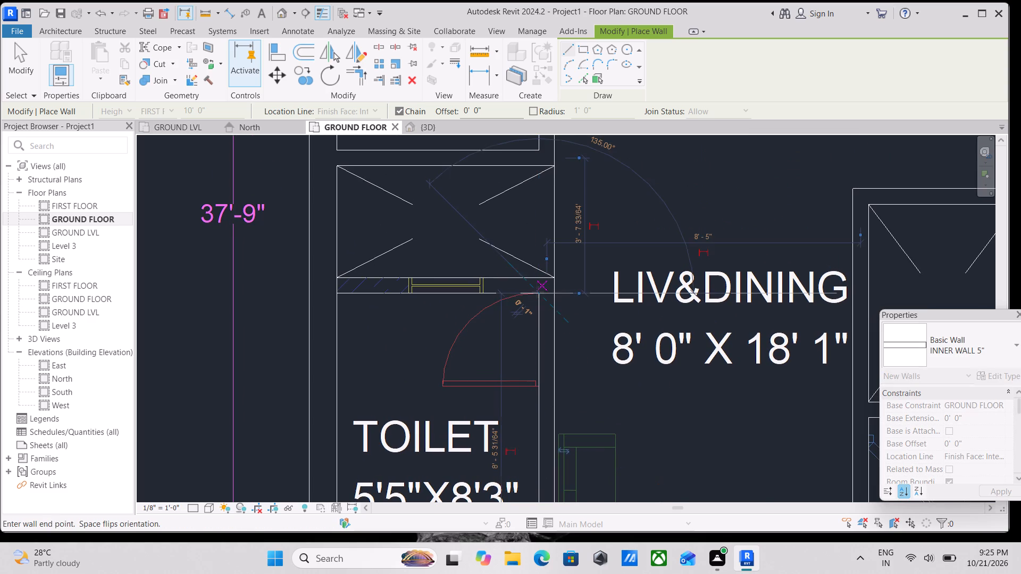
{"action": "key", "text": "Escape"}
Trace a 4'-3" inner wall between the shaft and the 5'5" x 8'3" toilet, starting at the outer wall.
{"action": "scroll", "coordinate": [339, 337], "scroll_direction": "down", "scroll_amount": 2}
{"action": "middle_click_drag", "start_coordinate": [339, 337], "coordinate": [403, 399]}
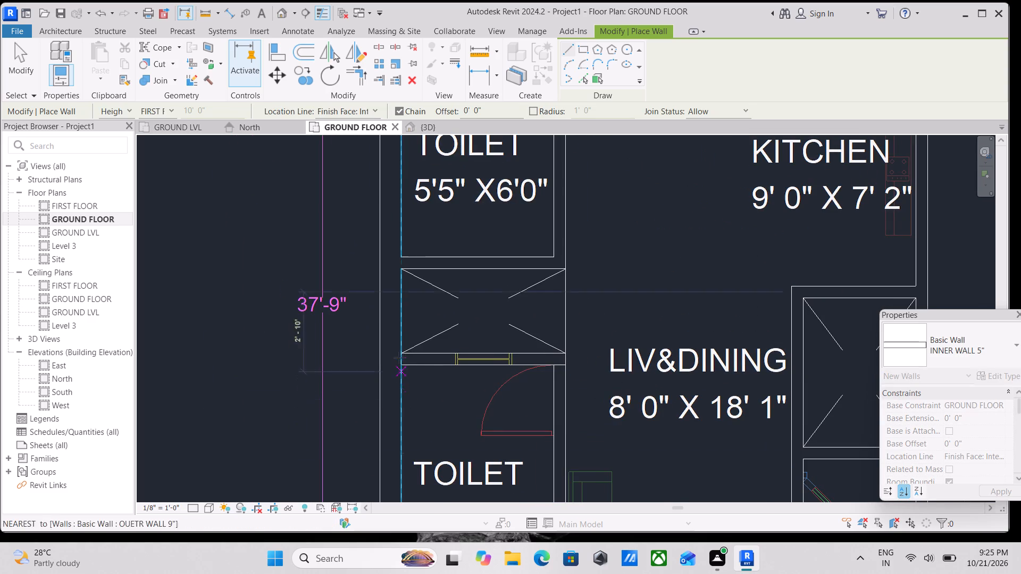
{"action": "left_click", "coordinate": [404, 365]}
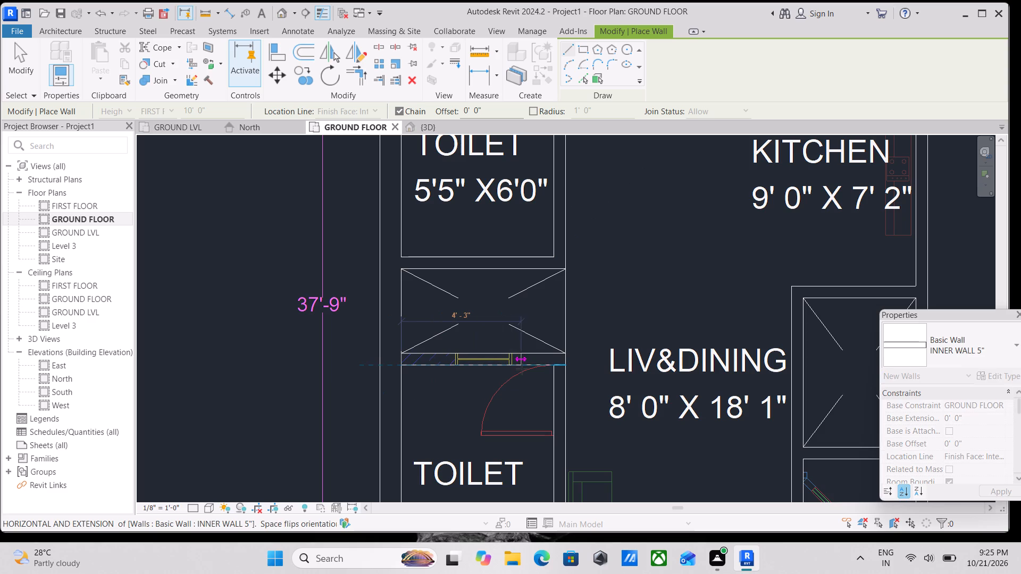
{"action": "left_click", "coordinate": [522, 369]}
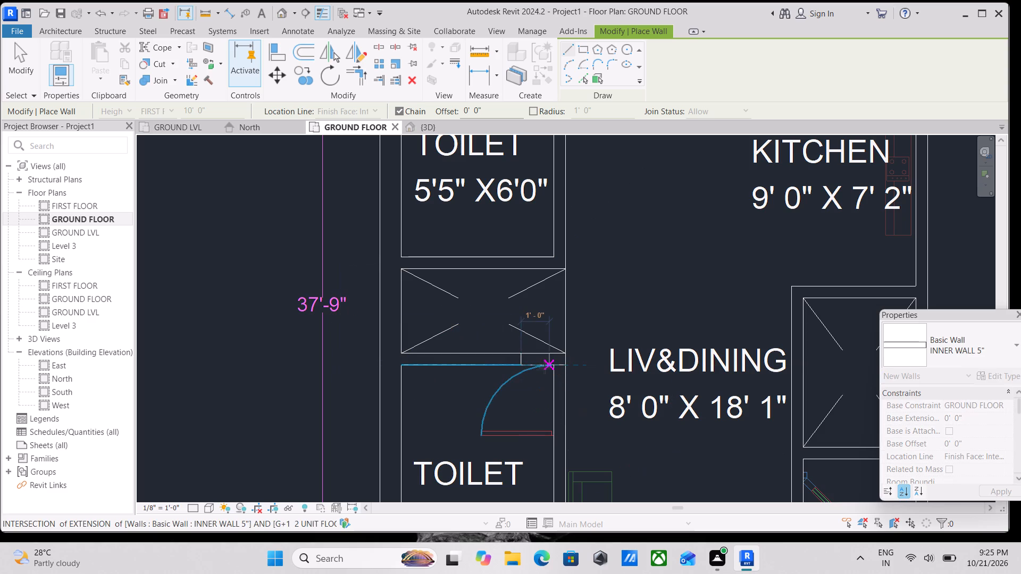
{"action": "key", "text": "Escape"}
{"action": "key", "text": "Escape"}
Extend the free end of the shaft-side toilet wall to meet the wall between the toilet and living-dining.
{"action": "scroll", "coordinate": [494, 369], "scroll_direction": "up", "scroll_amount": 2}
{"action": "left_click", "coordinate": [501, 363]}
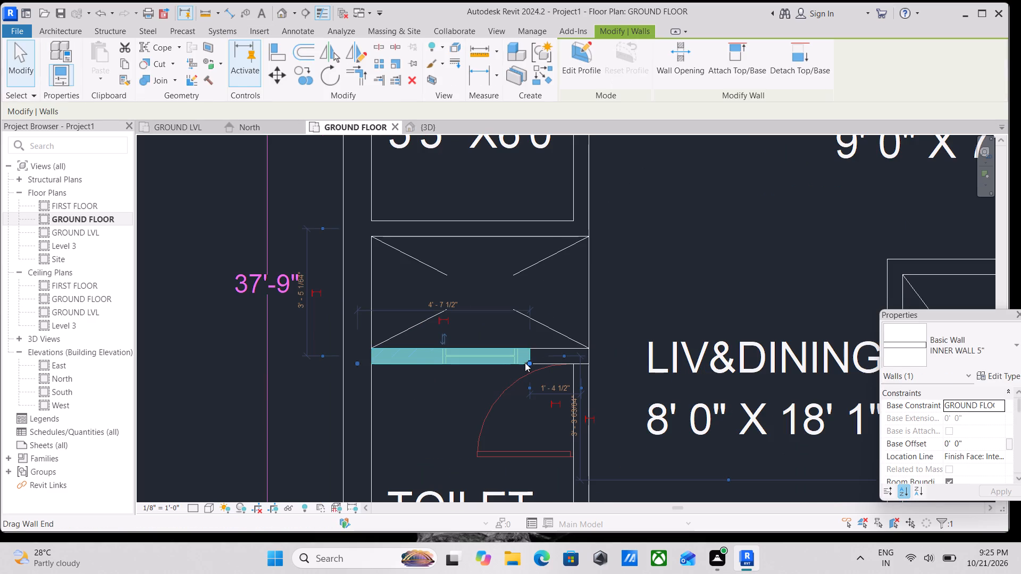
{"action": "left_click_drag", "start_coordinate": [525, 362], "coordinate": [586, 366]}
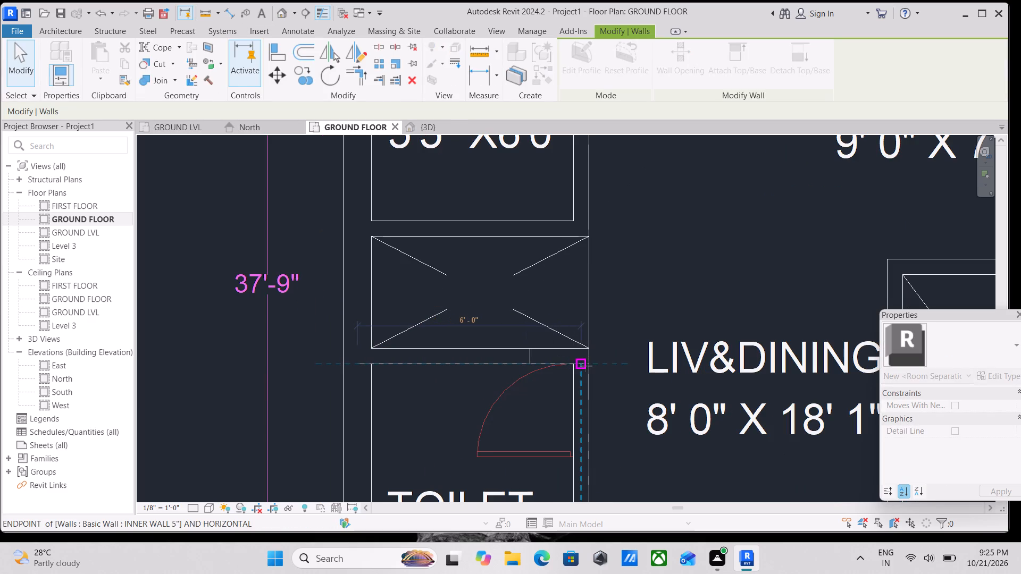
{"action": "left_click_drag", "start_coordinate": [586, 366], "coordinate": [590, 366]}
{"action": "key", "text": "Escape"}
{"action": "key", "text": "Escape"}
Examine the ground floor plan from the lobby up to the 4' x 6' toilet for inner walls still to trace.
{"action": "scroll", "coordinate": [590, 365], "scroll_direction": "down", "scroll_amount": 2}
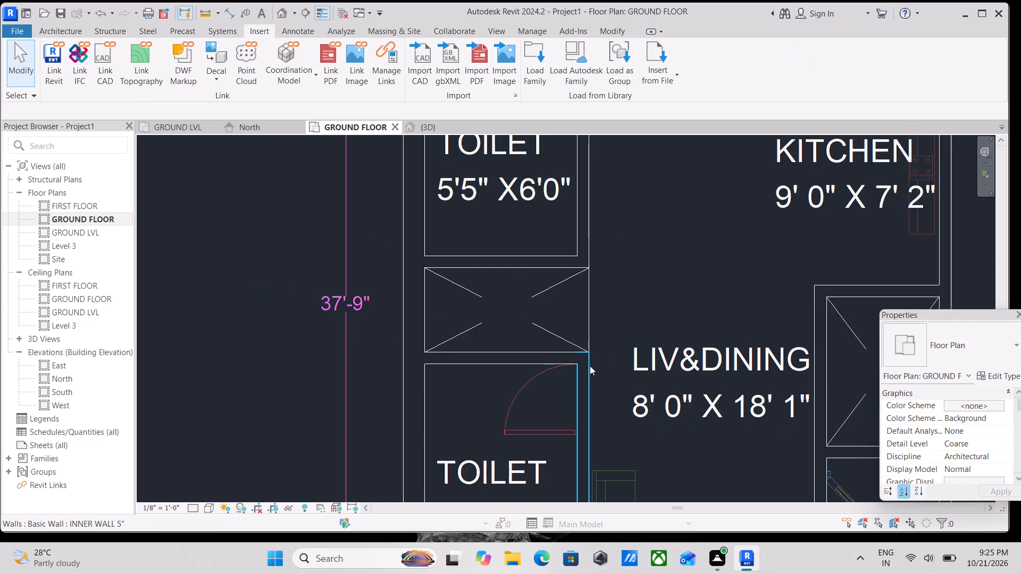
{"action": "scroll", "coordinate": [590, 366], "scroll_direction": "down", "scroll_amount": 3}
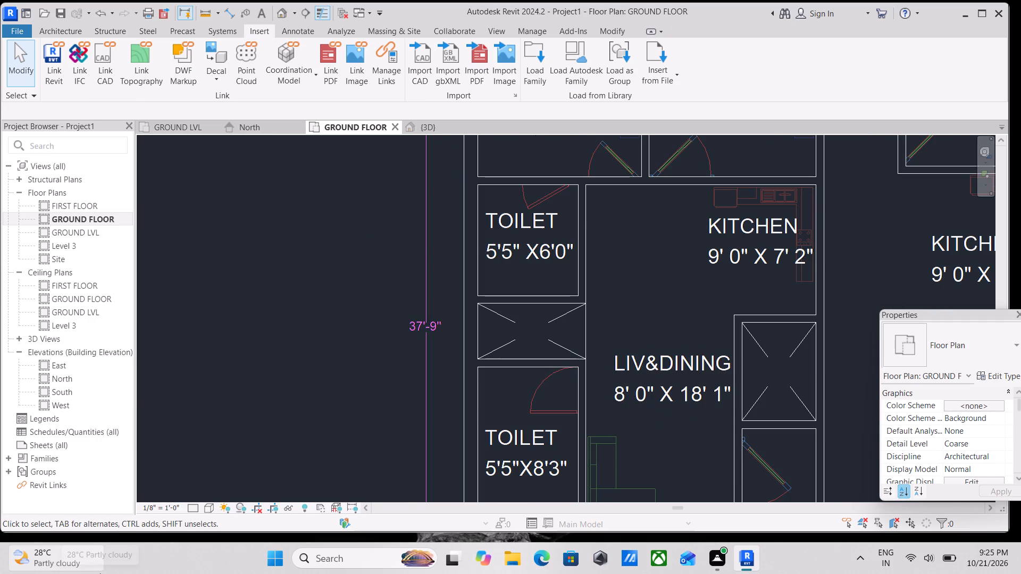
{"action": "scroll", "coordinate": [86, 382], "scroll_direction": "down", "scroll_amount": 2}
{"action": "scroll", "coordinate": [515, 383], "scroll_direction": "down", "scroll_amount": 4}
{"action": "scroll", "coordinate": [595, 291], "scroll_direction": "down", "scroll_amount": 3}
{"action": "middle_click_drag", "start_coordinate": [600, 279], "coordinate": [597, 247]}
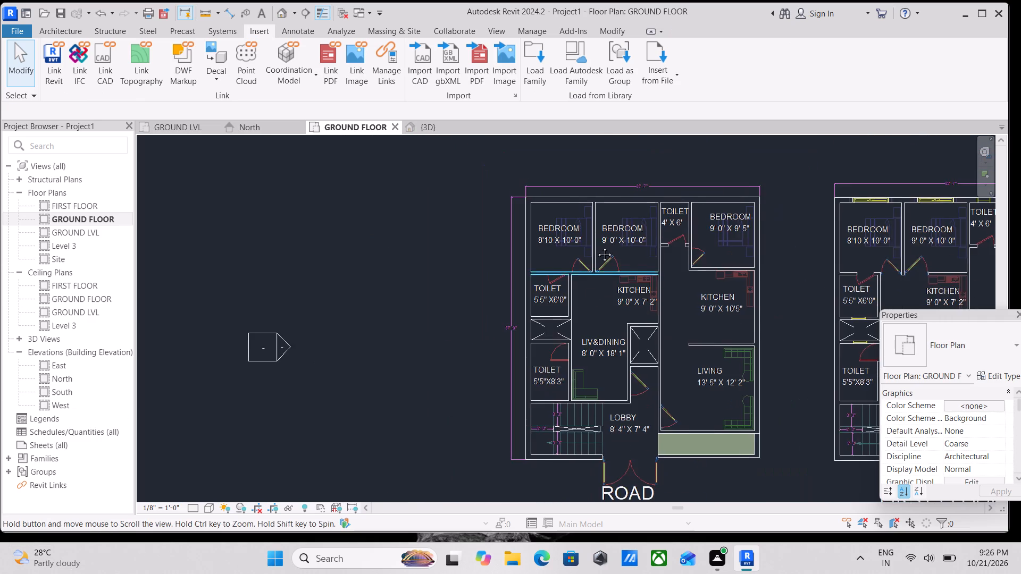
{"action": "middle_click_drag", "start_coordinate": [597, 247], "coordinate": [595, 216]}
{"action": "scroll", "coordinate": [662, 363], "scroll_direction": "up", "scroll_amount": 8}
{"action": "scroll", "coordinate": [600, 382], "scroll_direction": "down", "scroll_amount": 2}
{"action": "middle_click_drag", "start_coordinate": [613, 377], "coordinate": [386, 434]}
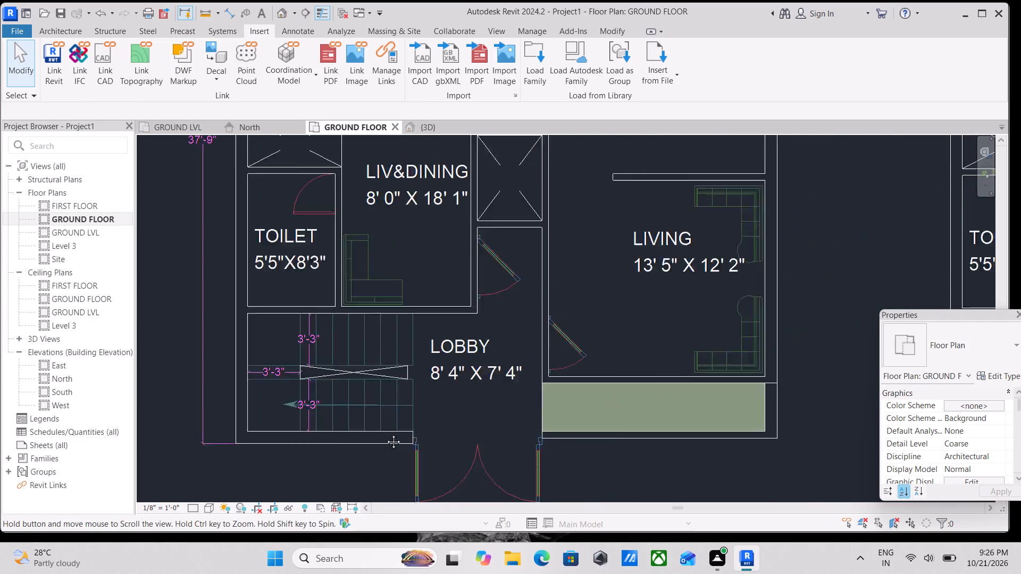
{"action": "middle_click_drag", "start_coordinate": [386, 434], "coordinate": [391, 445]}
{"action": "scroll", "coordinate": [404, 443], "scroll_direction": "up", "scroll_amount": 1}
{"action": "scroll", "coordinate": [424, 412], "scroll_direction": "down", "scroll_amount": 2}
{"action": "middle_click_drag", "start_coordinate": [425, 421], "coordinate": [443, 562]}
{"action": "scroll", "coordinate": [458, 337], "scroll_direction": "down", "scroll_amount": 1}
{"action": "middle_click_drag", "start_coordinate": [458, 337], "coordinate": [487, 450]}
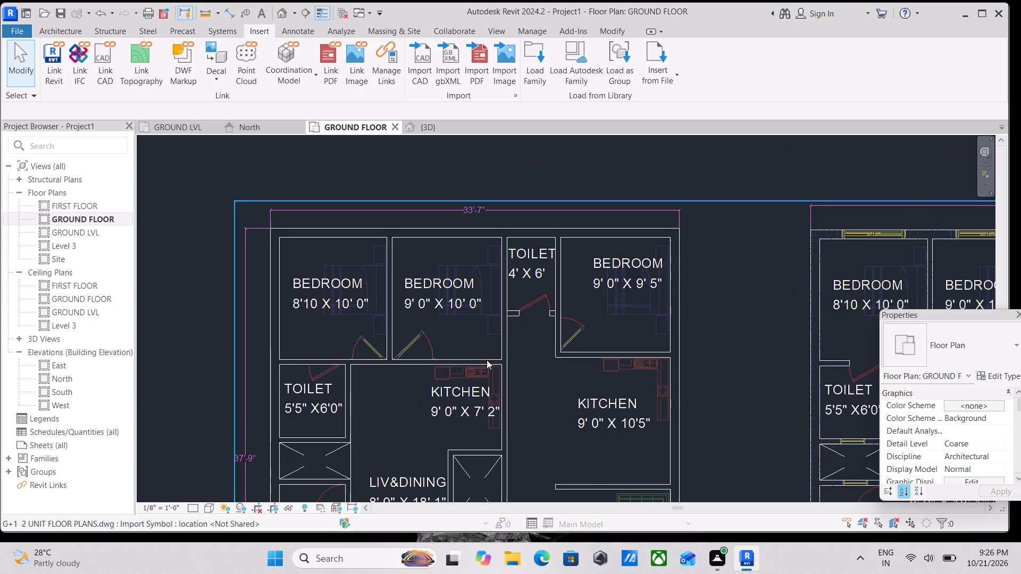
{"action": "scroll", "coordinate": [558, 325], "scroll_direction": "up", "scroll_amount": 4}
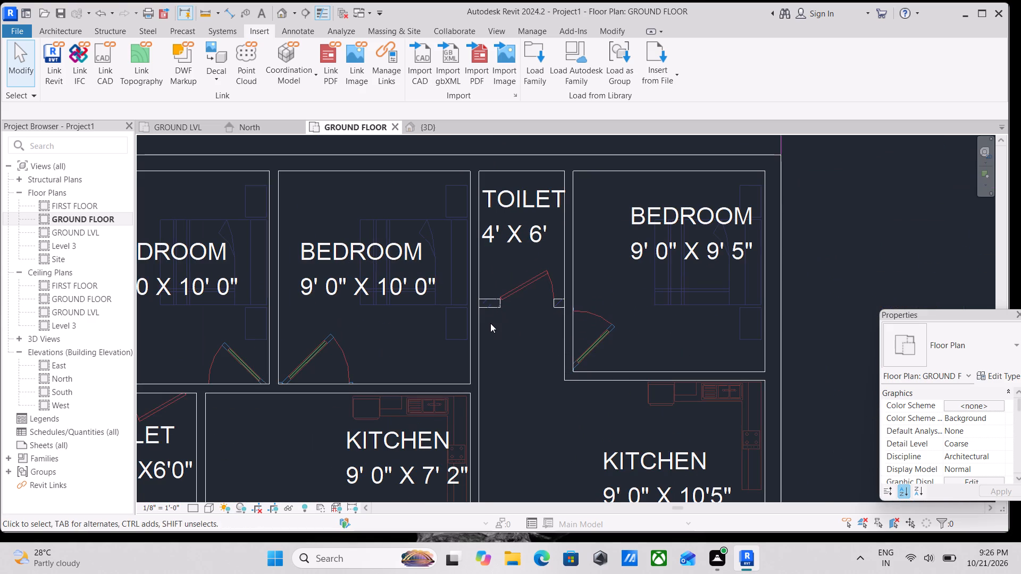
Trace the INNER WALL 5" across the door side of the 4' x 6' toilet, between the two adjoining bedroom walls.
{"action": "scroll", "coordinate": [490, 323], "scroll_direction": "up", "scroll_amount": 2}
{"action": "type", "text": "WA"}
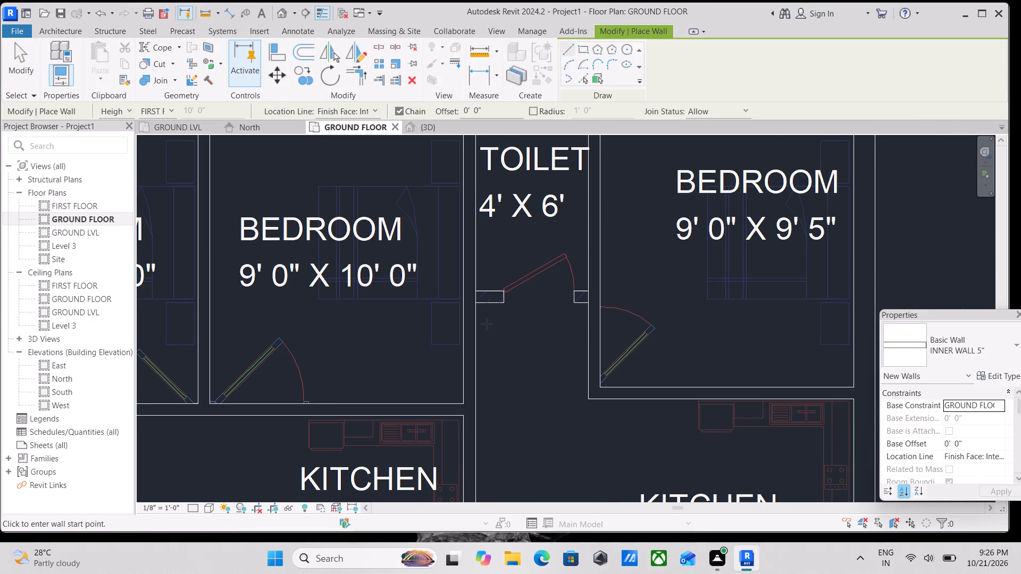
{"action": "scroll", "coordinate": [487, 324], "scroll_direction": "up", "scroll_amount": 2}
{"action": "left_click", "coordinate": [474, 298]}
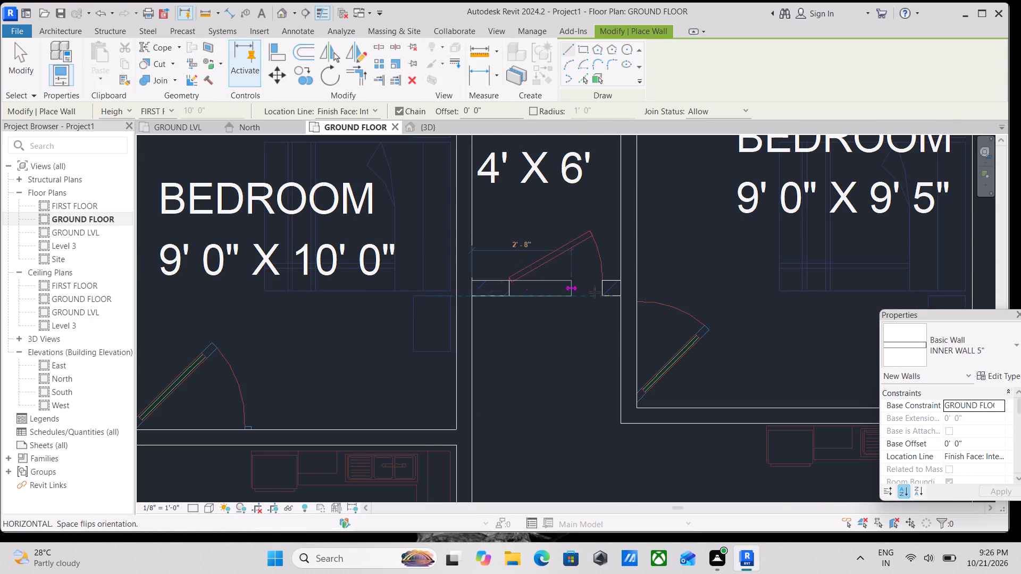
{"action": "left_click", "coordinate": [618, 291]}
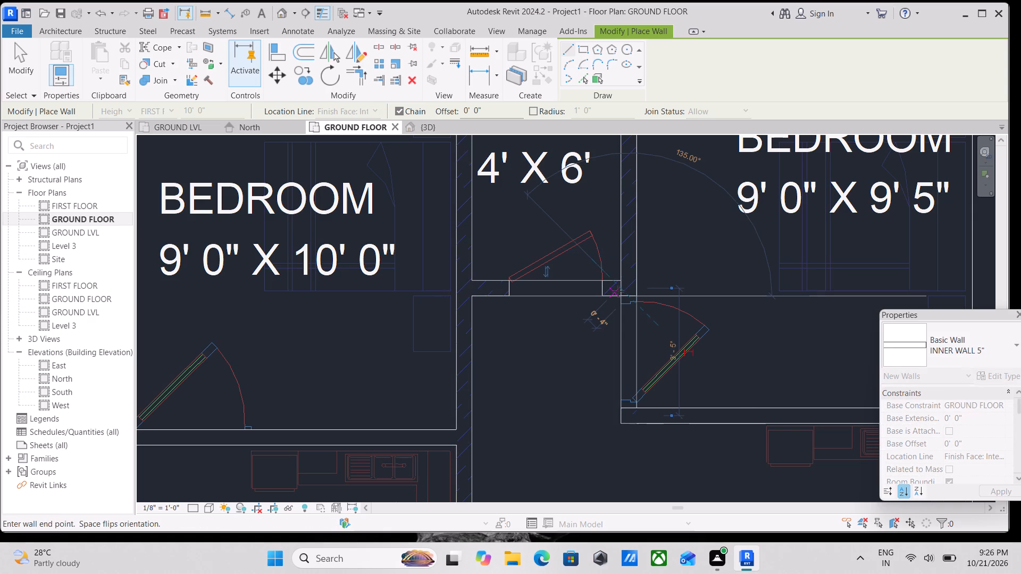
{"action": "key", "text": "Escape"}
Examine the ground floor plan around the bedrooms, kitchens, shafts and living areas for inner walls still to trace.
{"action": "scroll", "coordinate": [589, 350], "scroll_direction": "down", "scroll_amount": 1}
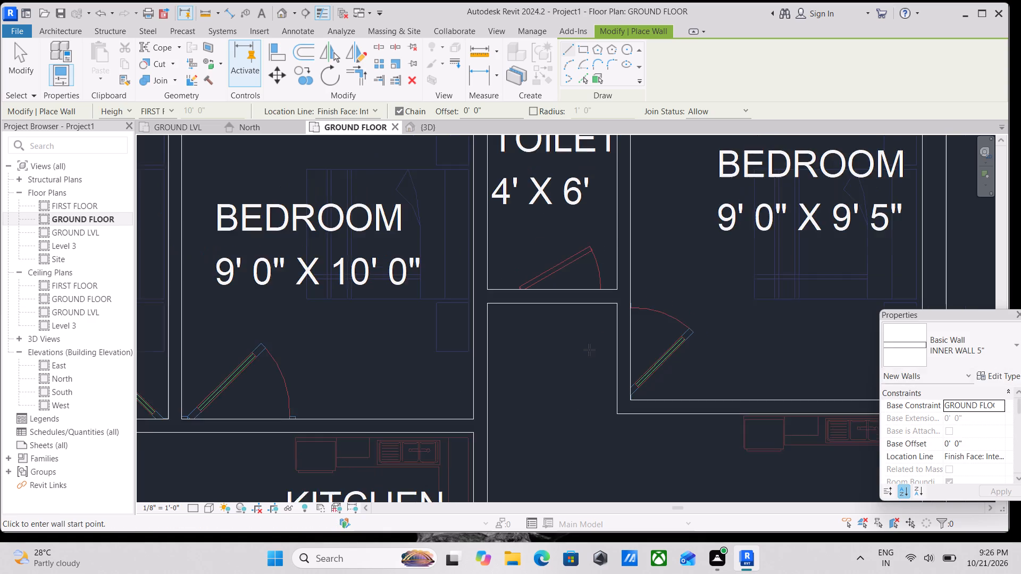
{"action": "scroll", "coordinate": [589, 350], "scroll_direction": "down", "scroll_amount": 2}
{"action": "scroll", "coordinate": [661, 339], "scroll_direction": "down", "scroll_amount": 2}
{"action": "middle_click_drag", "start_coordinate": [661, 339], "coordinate": [722, 313]}
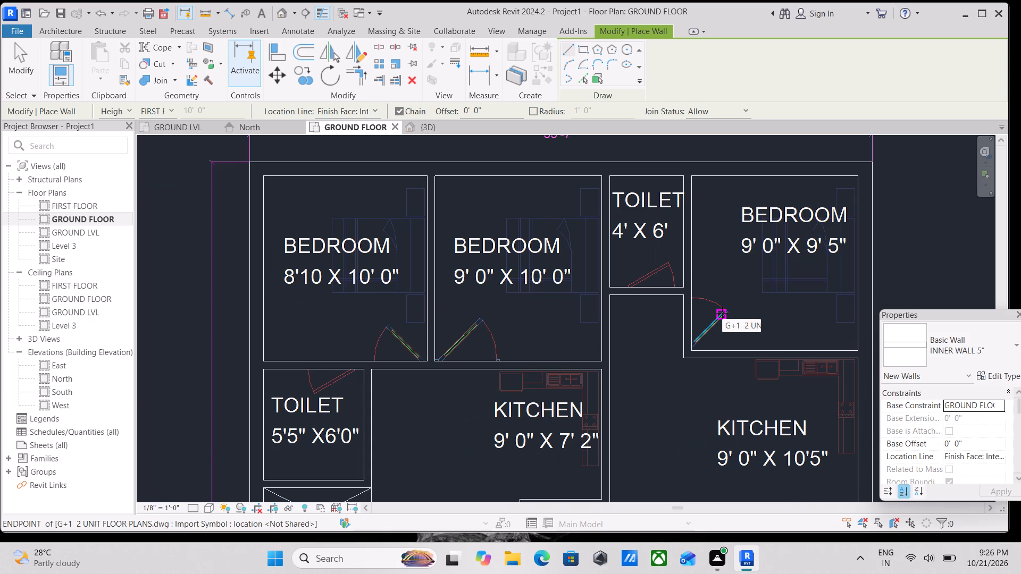
{"action": "scroll", "coordinate": [621, 339], "scroll_direction": "down", "scroll_amount": 4}
{"action": "scroll", "coordinate": [619, 337], "scroll_direction": "up", "scroll_amount": 5}
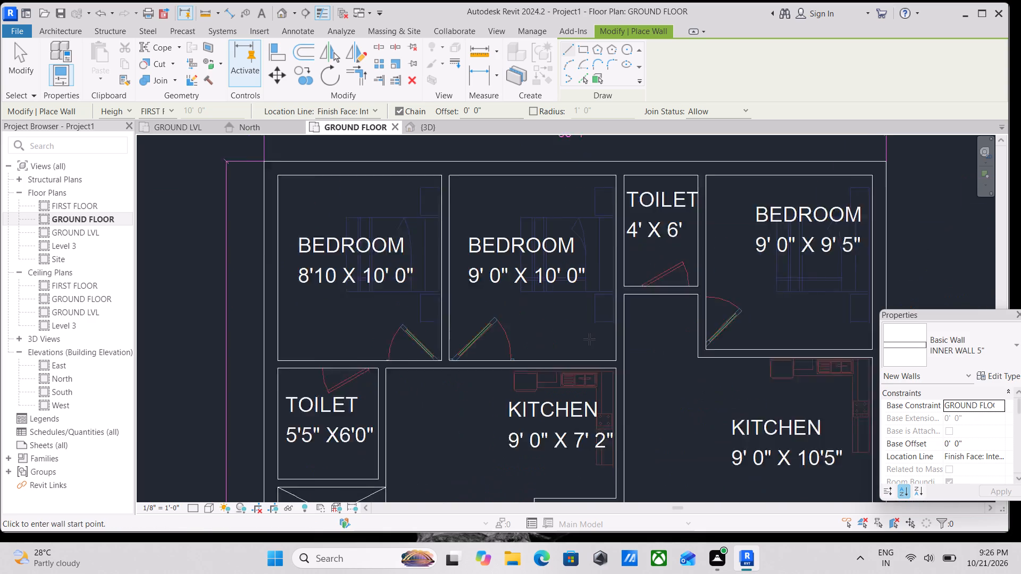
{"action": "scroll", "coordinate": [677, 351], "scroll_direction": "down", "scroll_amount": 3}
{"action": "middle_click_drag", "start_coordinate": [677, 349], "coordinate": [684, 305]}
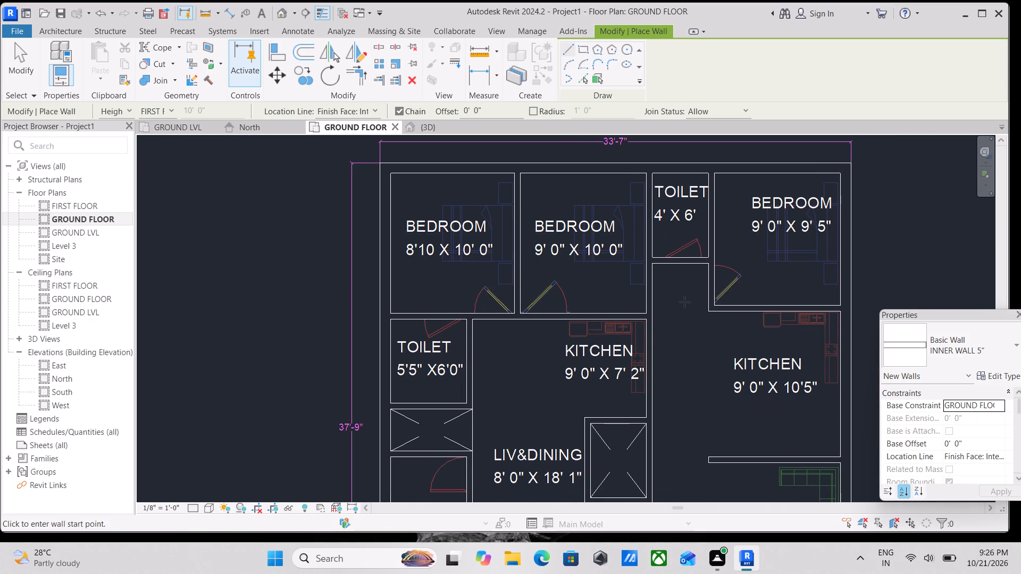
{"action": "scroll", "coordinate": [702, 400], "scroll_direction": "down", "scroll_amount": 3}
{"action": "middle_click_drag", "start_coordinate": [682, 367], "coordinate": [685, 331]}
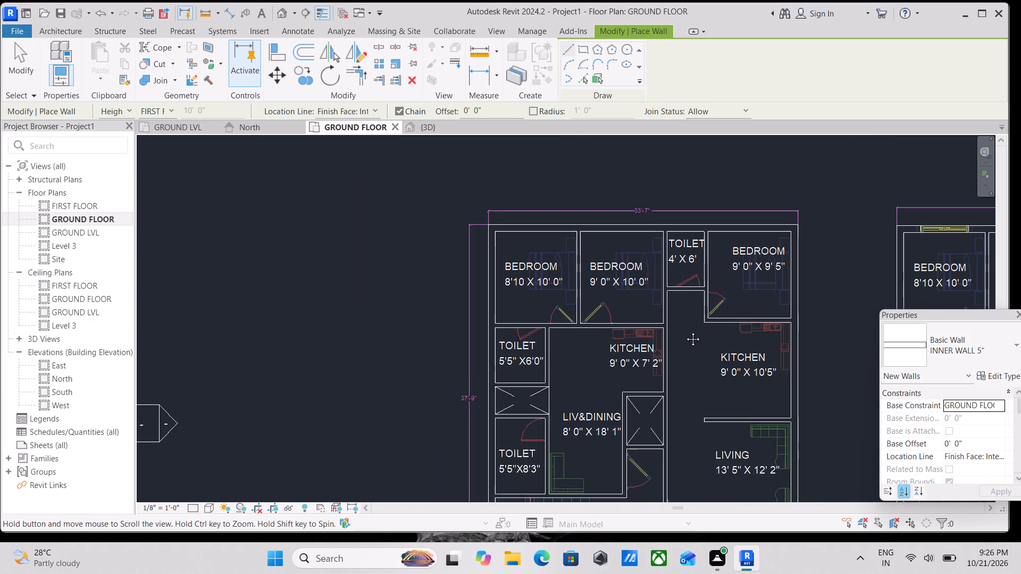
{"action": "middle_click_drag", "start_coordinate": [685, 331], "coordinate": [685, 330]}
{"action": "scroll", "coordinate": [741, 391], "scroll_direction": "up", "scroll_amount": 8}
{"action": "scroll", "coordinate": [823, 383], "scroll_direction": "down", "scroll_amount": 2}
{"action": "middle_click_drag", "start_coordinate": [822, 383], "coordinate": [723, 403]}
{"action": "scroll", "coordinate": [723, 403], "scroll_direction": "up", "scroll_amount": 1}
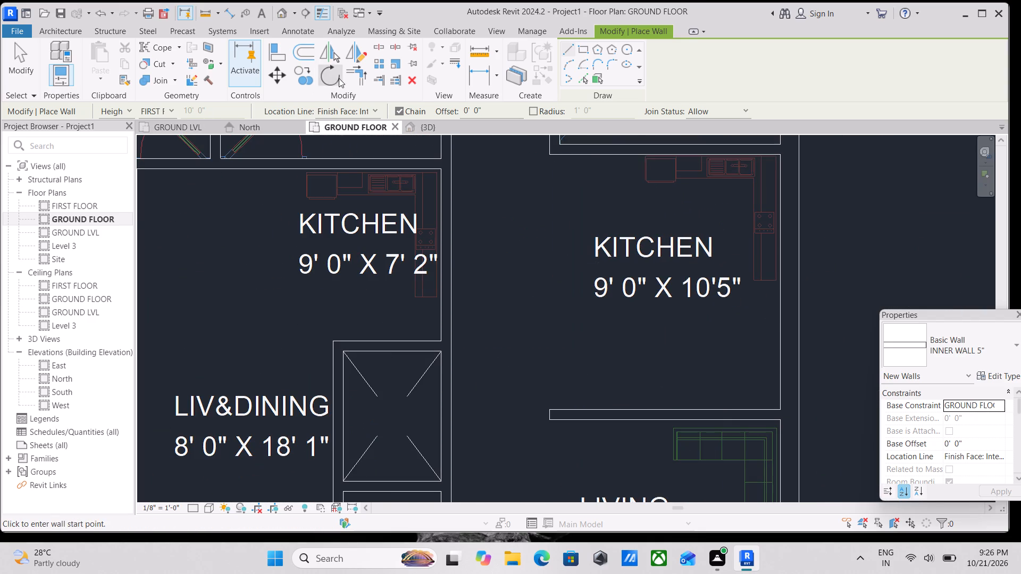
Inspect the ground floor walls in the 3D view, from the front elevation and from an angled overhead view.
{"action": "left_click", "coordinate": [433, 125]}
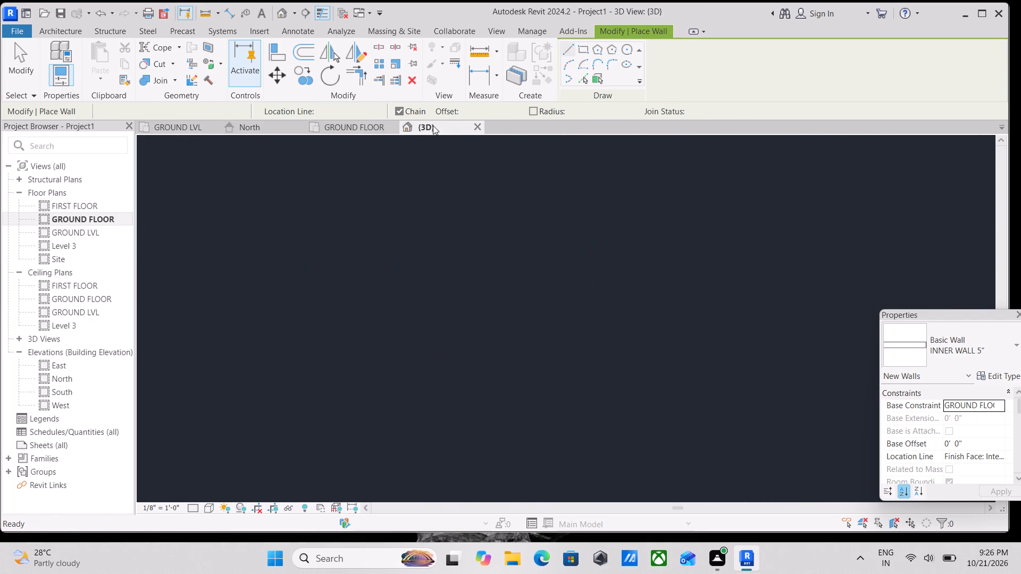
{"action": "scroll", "coordinate": [501, 259], "scroll_direction": "down", "scroll_amount": 2}
{"action": "middle_click_drag", "start_coordinate": [515, 384], "coordinate": [570, 284], "text": "shift"}
{"action": "scroll", "coordinate": [541, 406], "scroll_direction": "down", "scroll_amount": 3}
{"action": "middle_click_drag", "start_coordinate": [542, 389], "coordinate": [574, 282]}
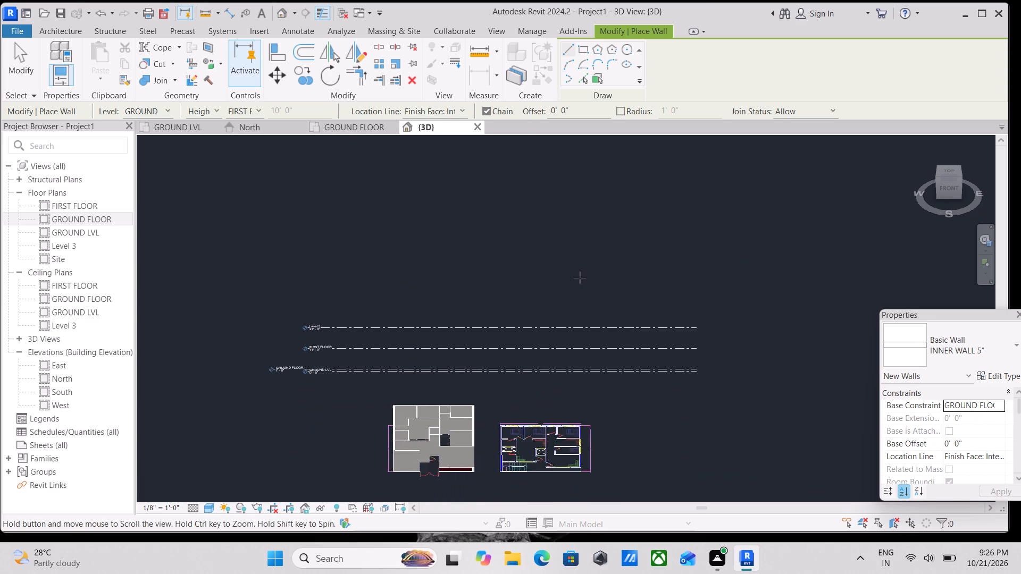
{"action": "scroll", "coordinate": [512, 449], "scroll_direction": "down", "scroll_amount": 1}
{"action": "middle_click_drag", "start_coordinate": [512, 438], "coordinate": [548, 367]}
{"action": "scroll", "coordinate": [494, 390], "scroll_direction": "up", "scroll_amount": 9}
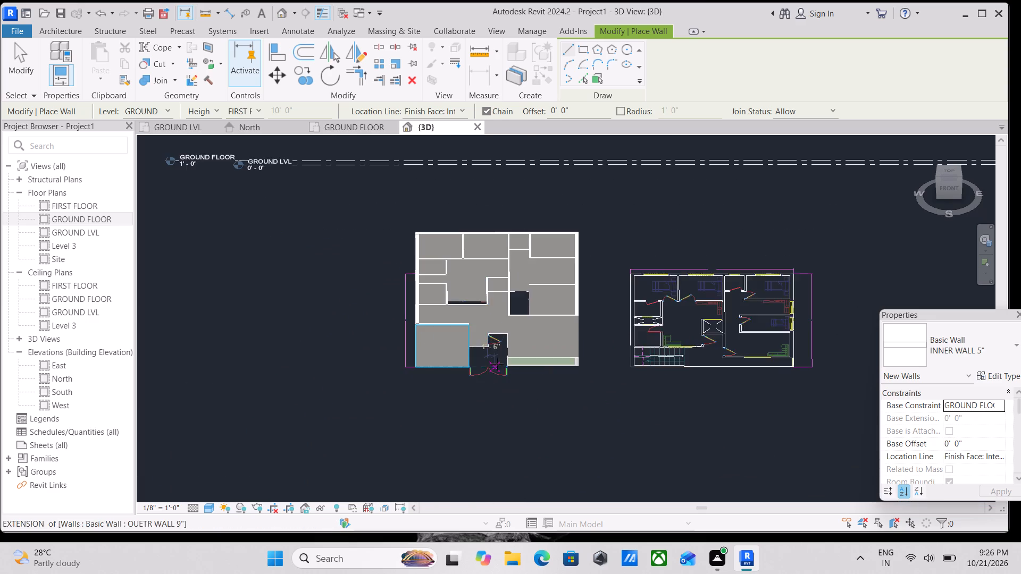
{"action": "scroll", "coordinate": [497, 364], "scroll_direction": "up", "scroll_amount": 1}
{"action": "left_click", "coordinate": [956, 190]}
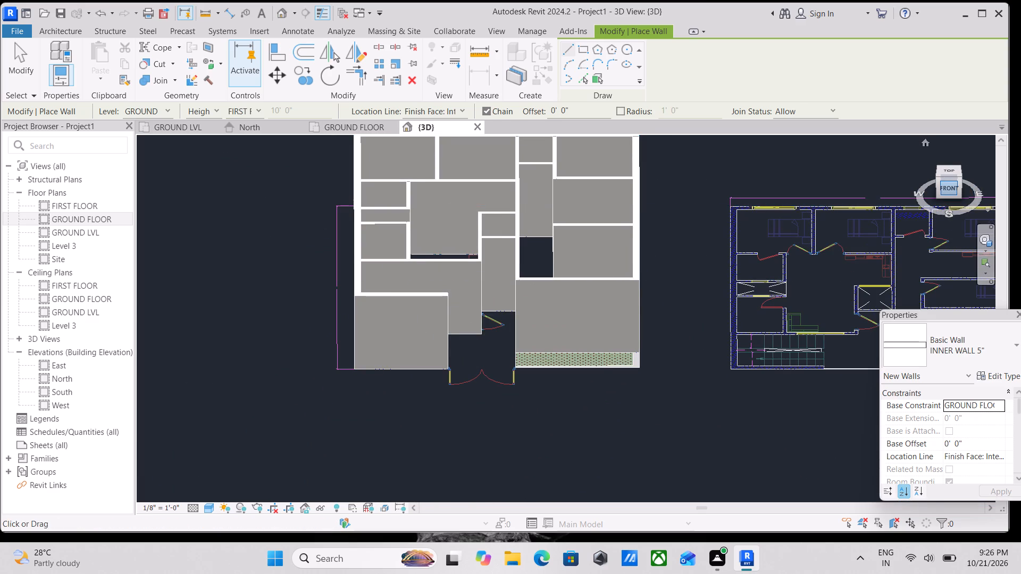
{"action": "scroll", "coordinate": [441, 369], "scroll_direction": "up", "scroll_amount": 3}
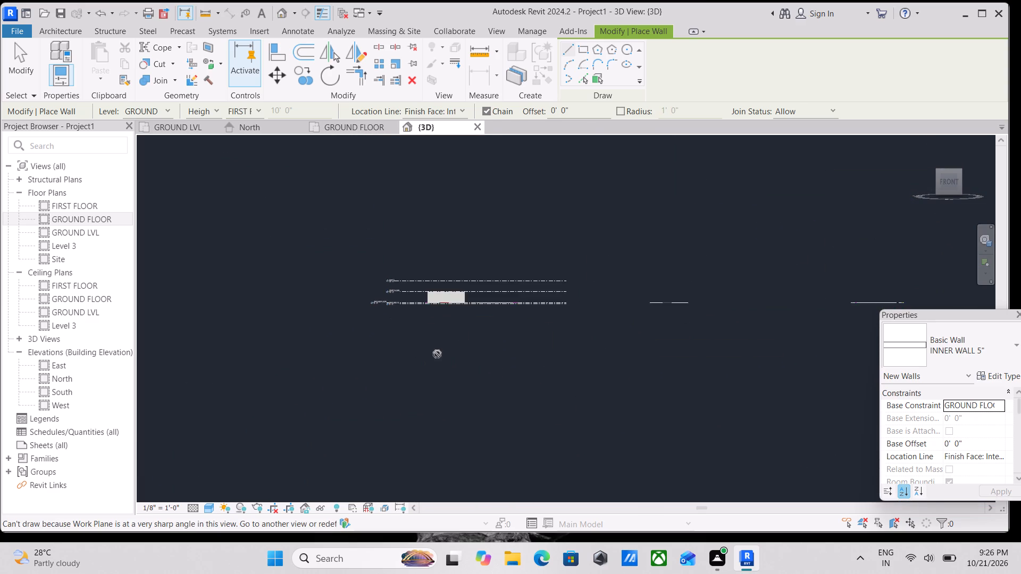
{"action": "scroll", "coordinate": [471, 320], "scroll_direction": "up", "scroll_amount": 4}
{"action": "scroll", "coordinate": [405, 283], "scroll_direction": "up", "scroll_amount": 10}
{"action": "scroll", "coordinate": [454, 342], "scroll_direction": "down", "scroll_amount": 3}
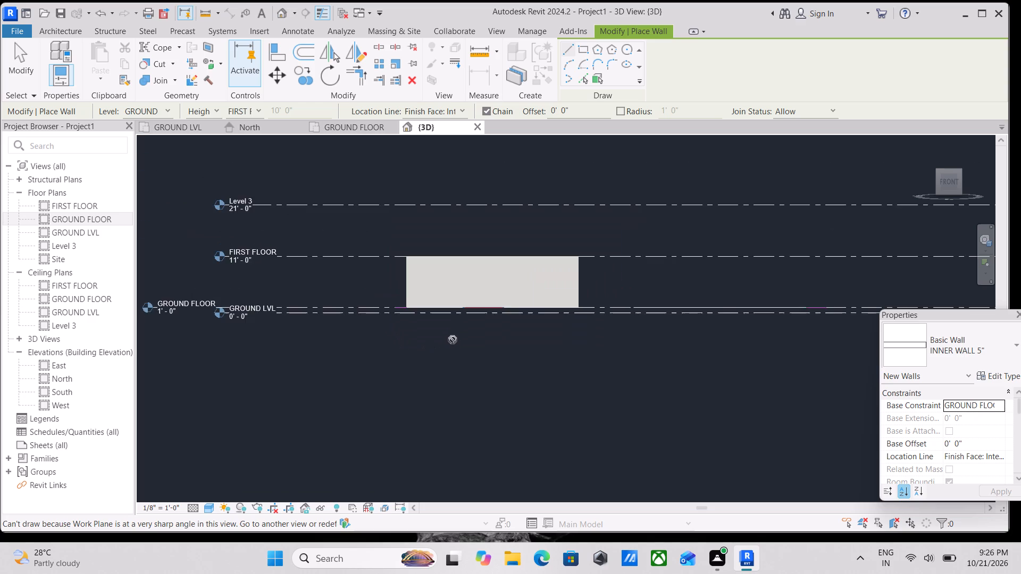
{"action": "scroll", "coordinate": [453, 340], "scroll_direction": "down", "scroll_amount": 3}
{"action": "middle_click_drag", "start_coordinate": [451, 339], "coordinate": [524, 541], "text": "shift"}
{"action": "middle_click_drag", "start_coordinate": [518, 405], "coordinate": [441, 283]}
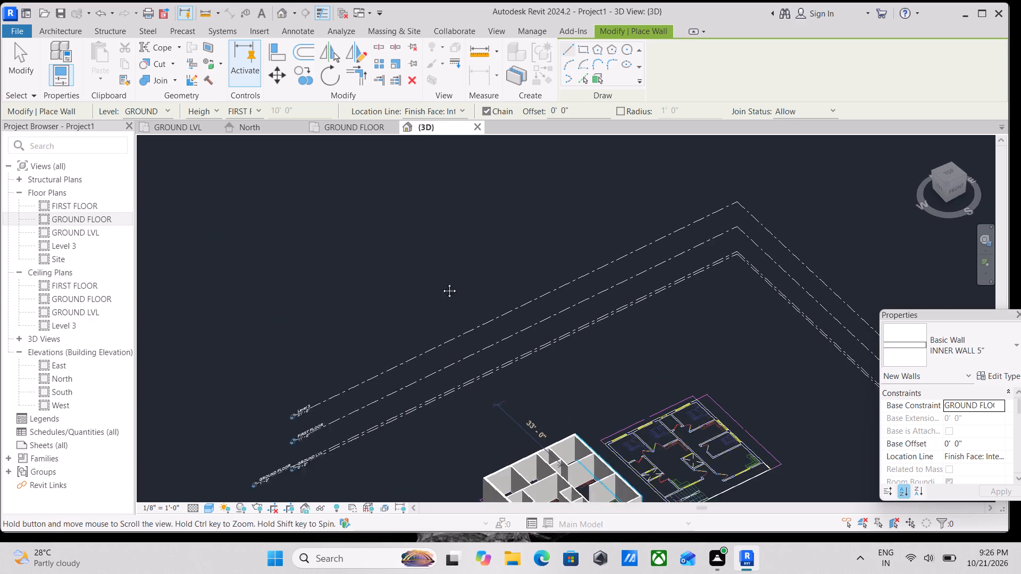
{"action": "middle_click_drag", "start_coordinate": [441, 283], "coordinate": [437, 268]}
{"action": "scroll", "coordinate": [429, 350], "scroll_direction": "up", "scroll_amount": 7}
{"action": "scroll", "coordinate": [400, 383], "scroll_direction": "up", "scroll_amount": 4}
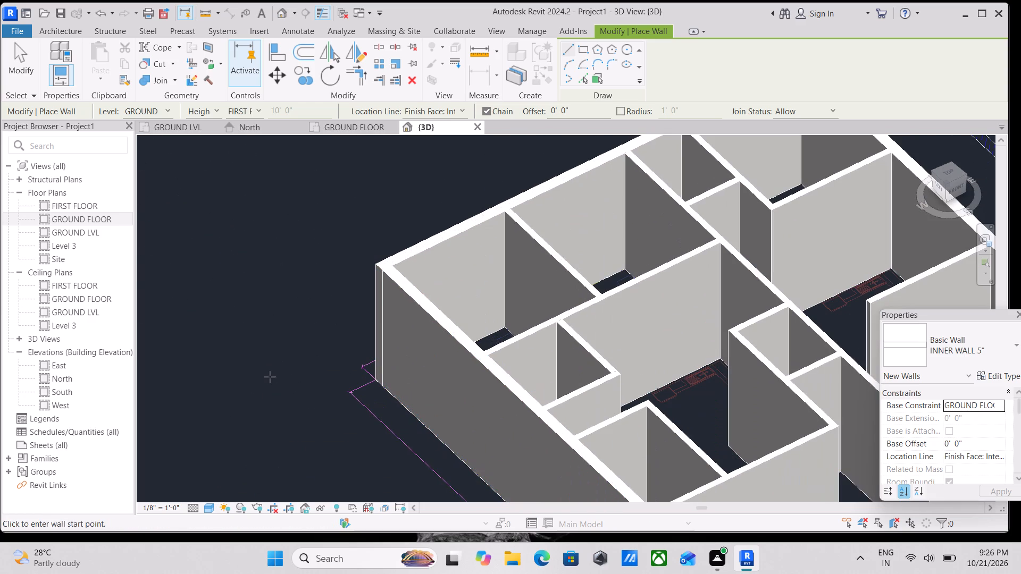
{"action": "scroll", "coordinate": [412, 320], "scroll_direction": "down", "scroll_amount": 1}
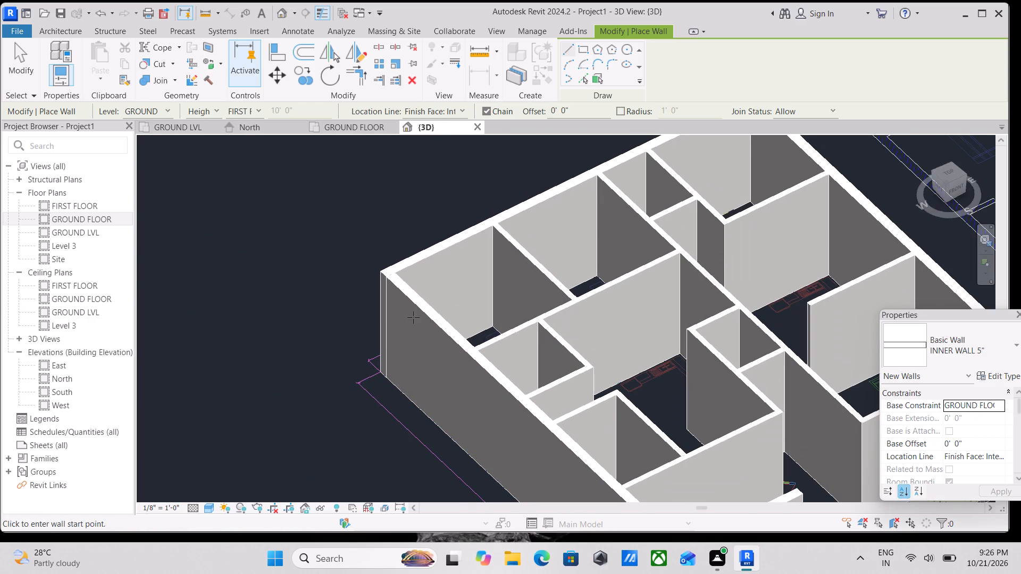
{"action": "scroll", "coordinate": [413, 317], "scroll_direction": "down", "scroll_amount": 4}
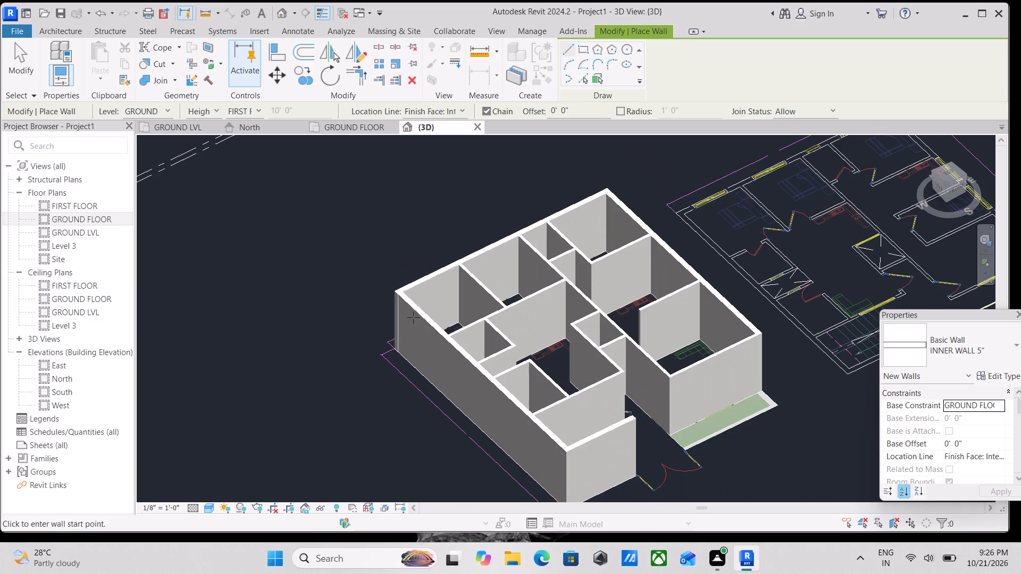
{"action": "scroll", "coordinate": [563, 323], "scroll_direction": "up", "scroll_amount": 3}
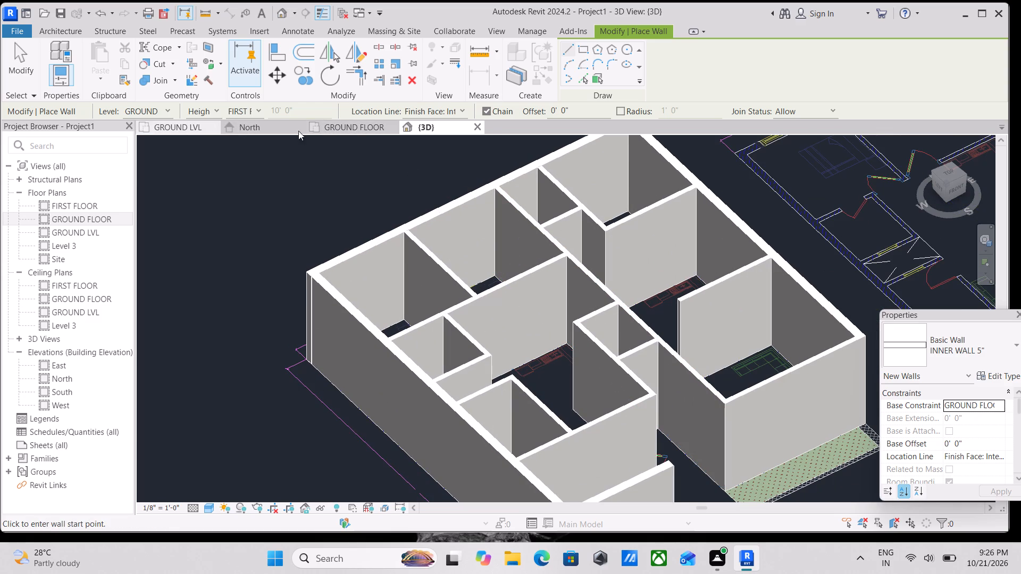
Set the GROUND FLOOR plan's visual style to Shaded.
{"action": "left_click", "coordinate": [342, 127]}
{"action": "scroll", "coordinate": [442, 309], "scroll_direction": "down", "scroll_amount": 2}
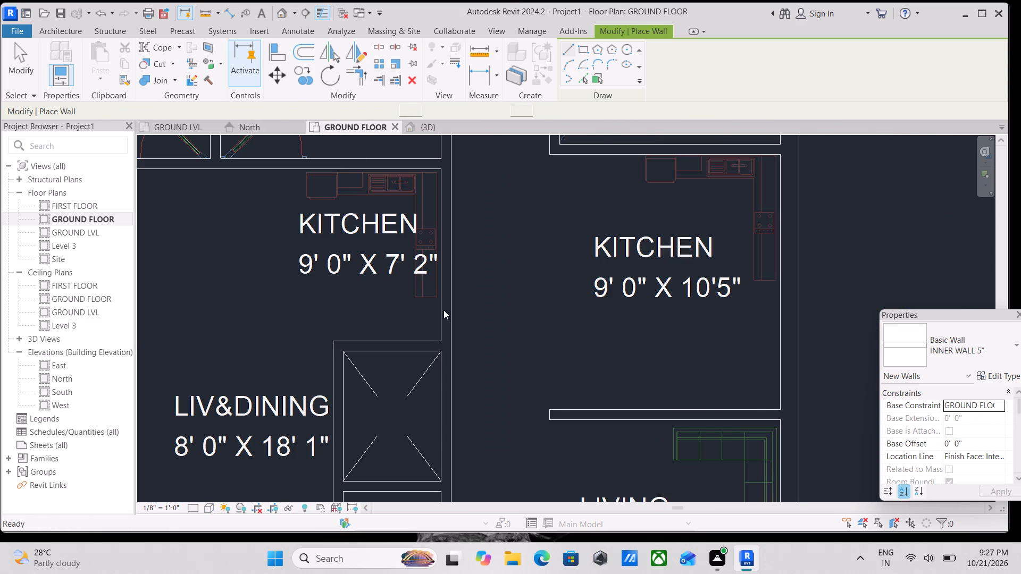
{"action": "scroll", "coordinate": [443, 310], "scroll_direction": "down", "scroll_amount": 9}
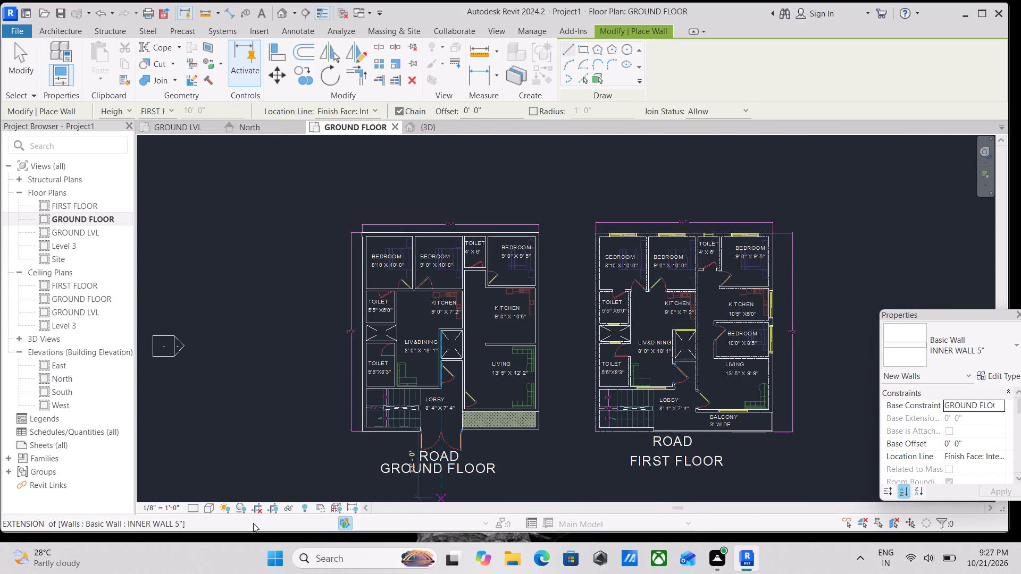
{"action": "left_click", "coordinate": [213, 503]}
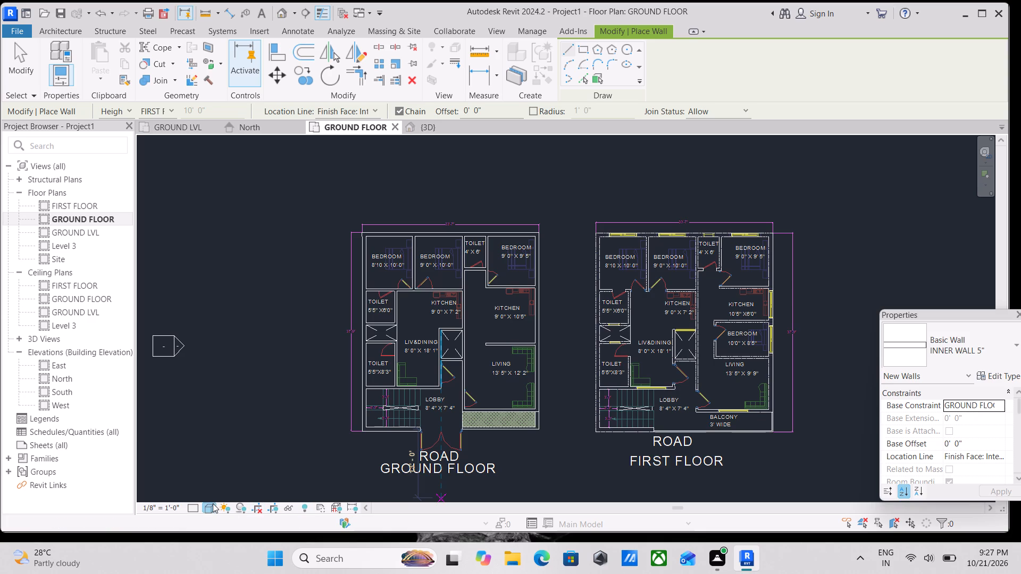
{"action": "left_click", "coordinate": [238, 455]}
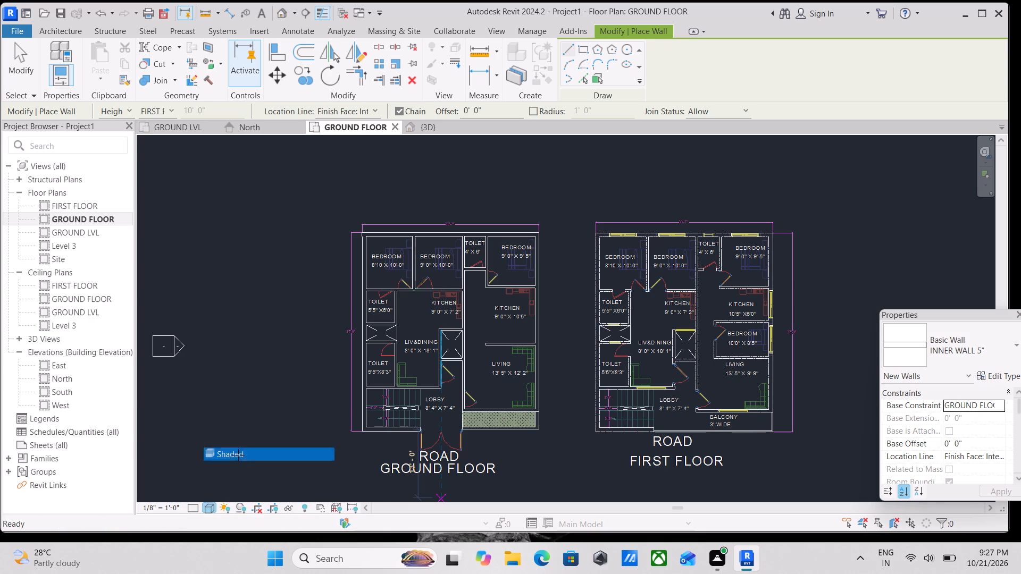
Check the traced walls on the shaded ground floor plan from the lobby up to the bedrooms.
{"action": "scroll", "coordinate": [513, 386], "scroll_direction": "up", "scroll_amount": 3}
{"action": "scroll", "coordinate": [458, 391], "scroll_direction": "up", "scroll_amount": 3}
{"action": "scroll", "coordinate": [429, 401], "scroll_direction": "down", "scroll_amount": 1}
{"action": "middle_click_drag", "start_coordinate": [429, 401], "coordinate": [433, 415]}
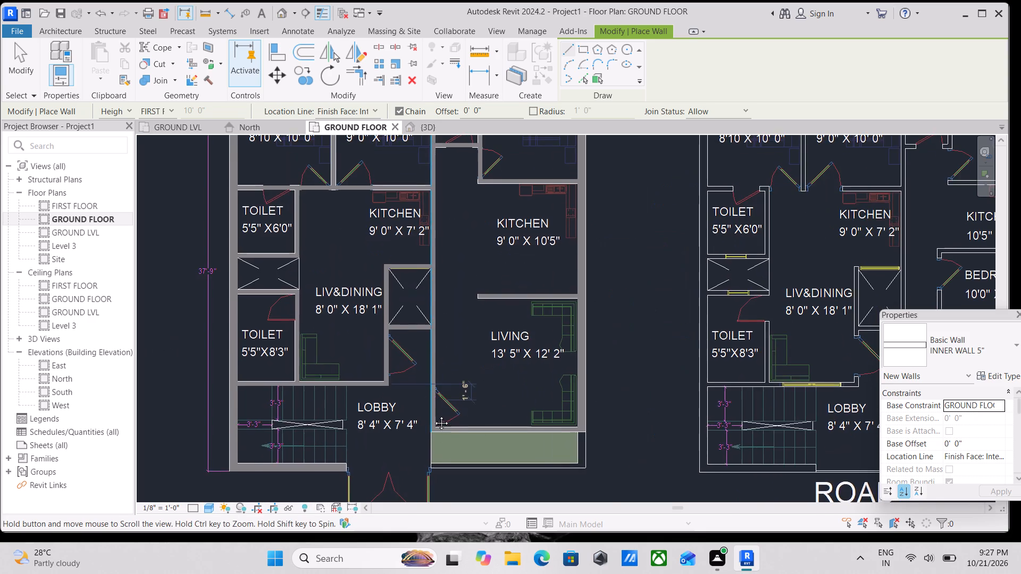
{"action": "middle_click_drag", "start_coordinate": [433, 415], "coordinate": [459, 478]}
{"action": "middle_click_drag", "start_coordinate": [436, 335], "coordinate": [459, 413]}
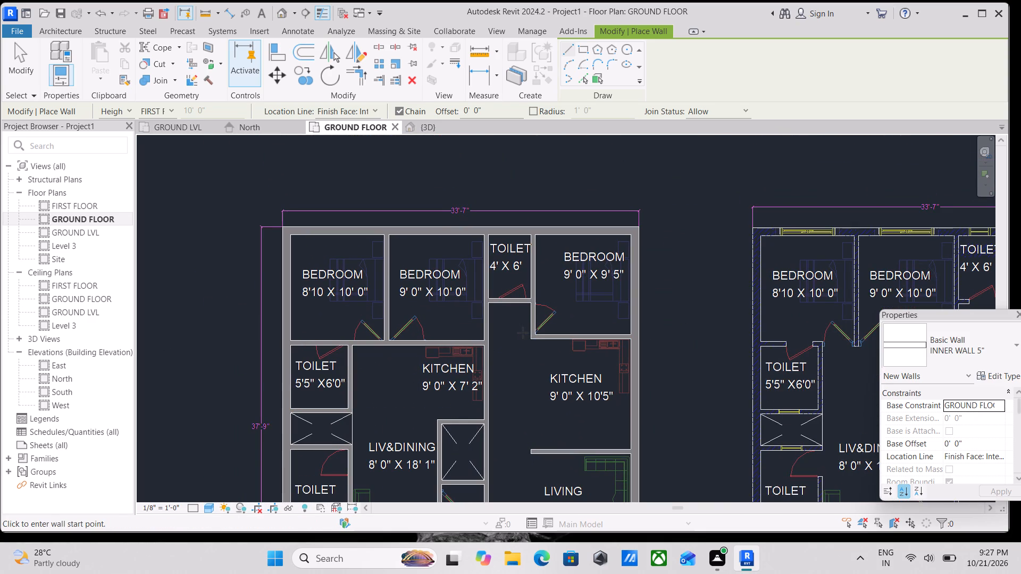
{"action": "key", "text": "Escape"}
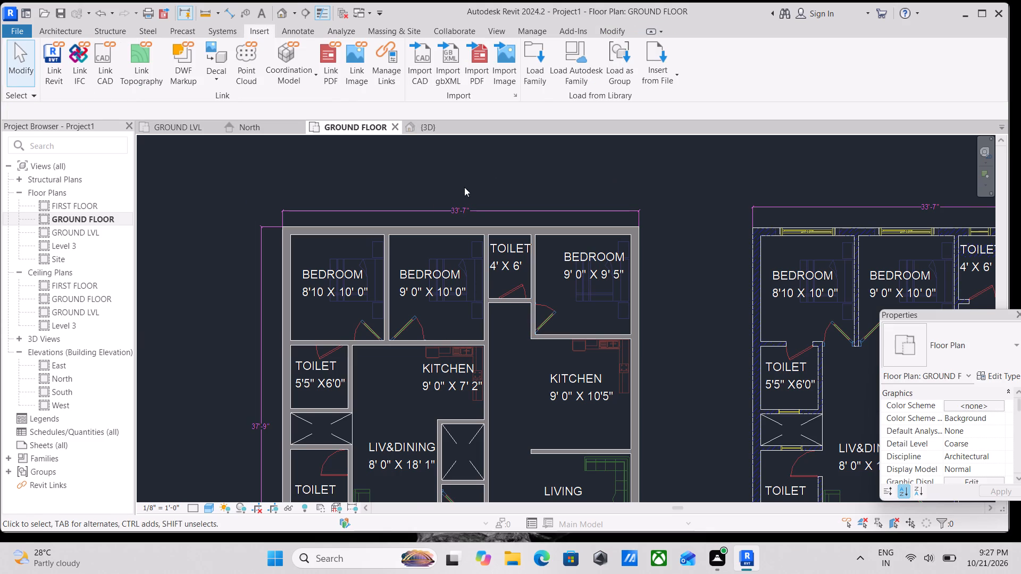
{"action": "middle_click_drag", "start_coordinate": [441, 201], "coordinate": [476, 240]}
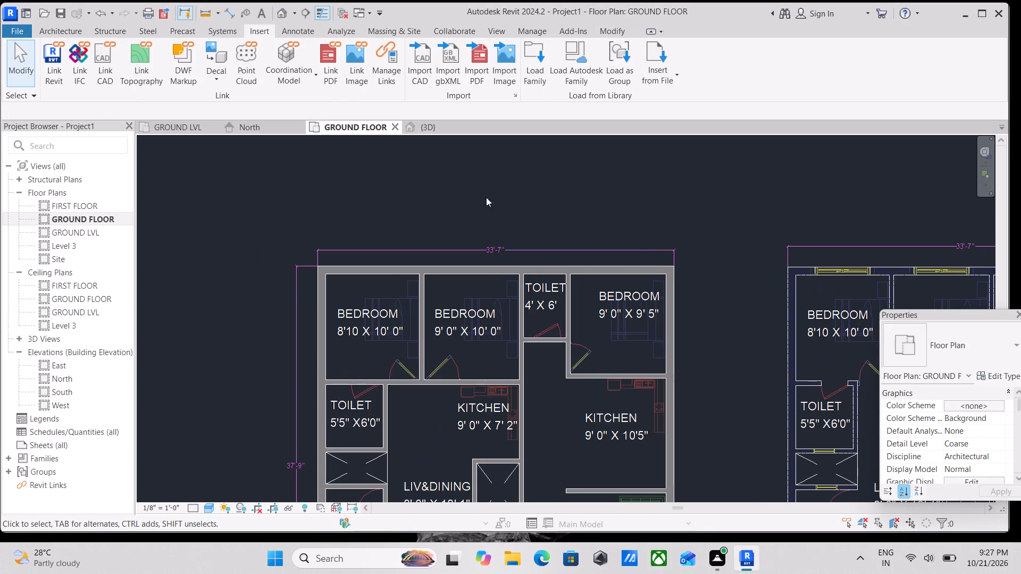
Start an architectural floor on the GROUND FLOOR level and duplicate the Generic - 12" floor type, keeping the suggested name.
{"action": "left_click", "coordinate": [54, 28]}
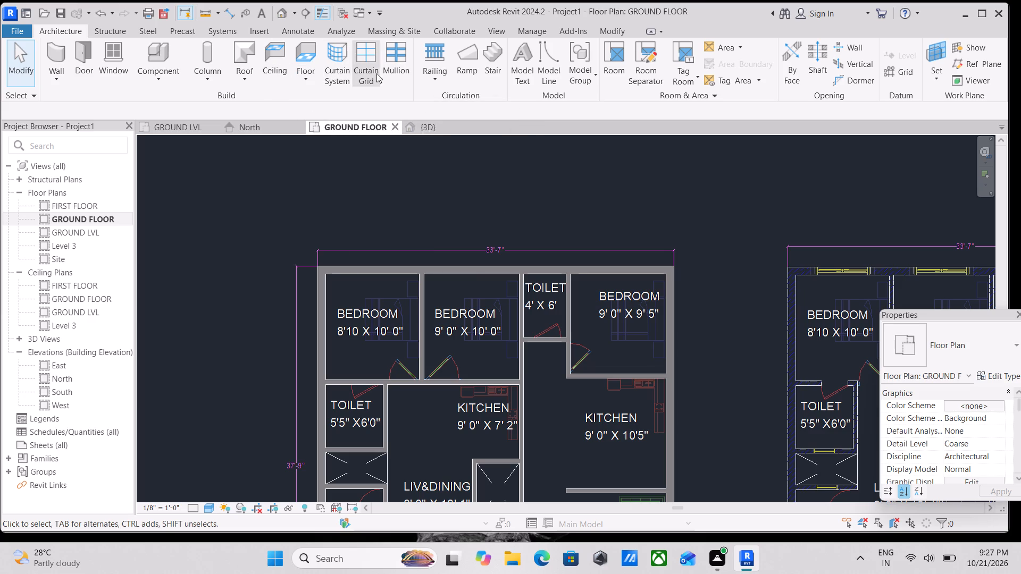
{"action": "scroll", "coordinate": [374, 327], "scroll_direction": "up", "scroll_amount": 3}
{"action": "scroll", "coordinate": [387, 303], "scroll_direction": "down", "scroll_amount": 1}
{"action": "middle_click_drag", "start_coordinate": [387, 303], "coordinate": [392, 322]}
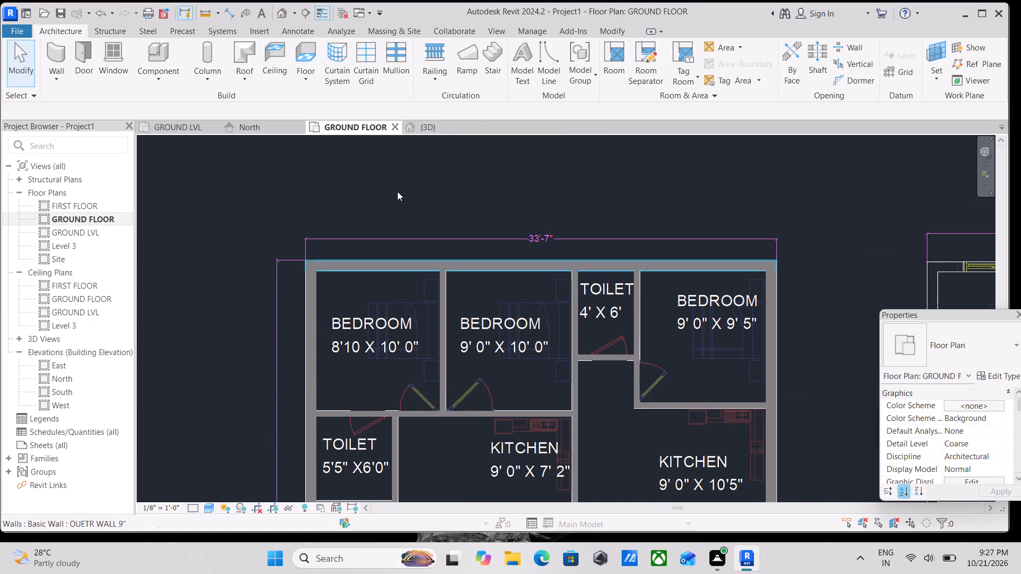
{"action": "left_click", "coordinate": [290, 77]}
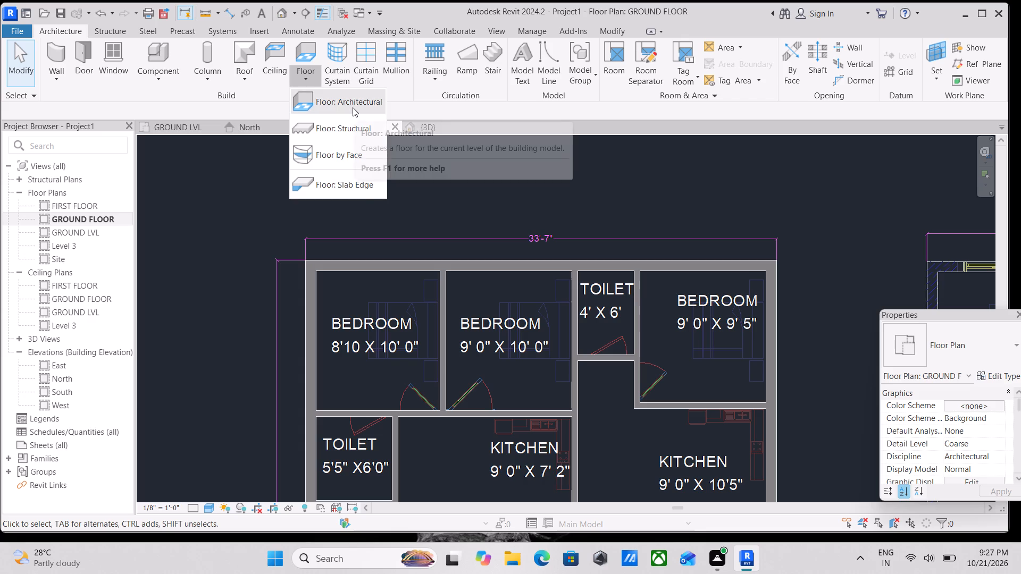
{"action": "left_click", "coordinate": [353, 107]}
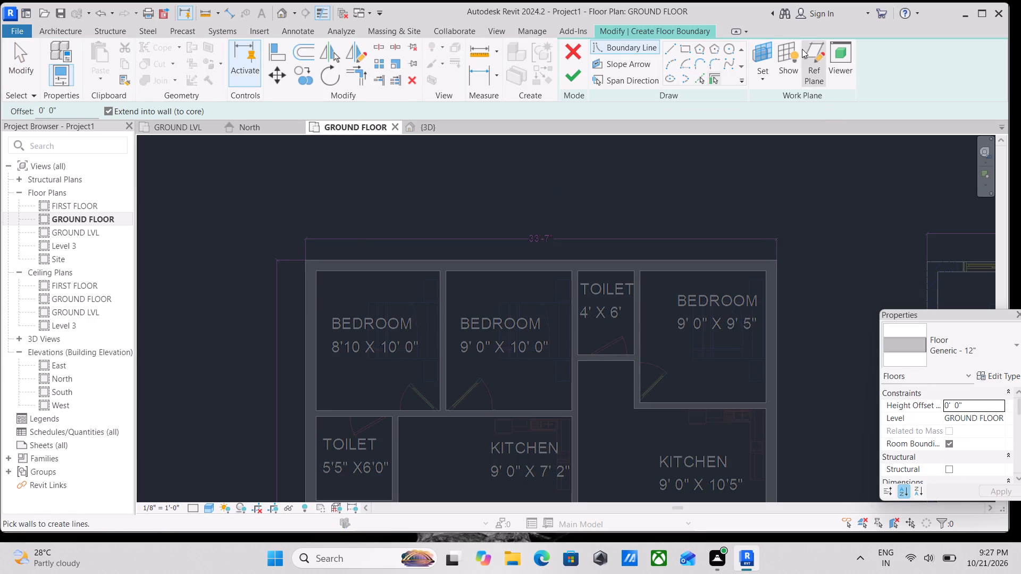
{"action": "left_click", "coordinate": [1010, 373]}
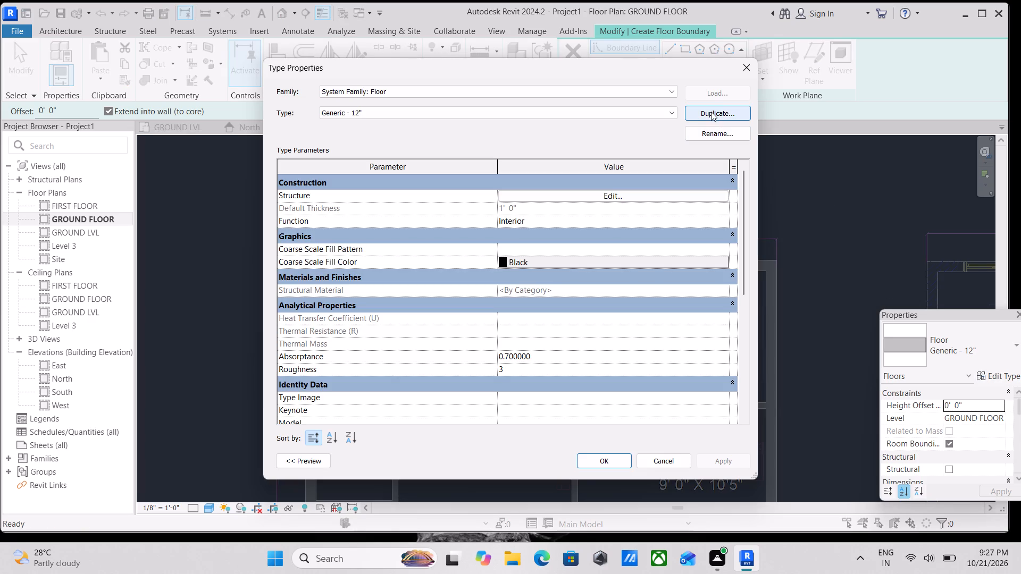
{"action": "left_click", "coordinate": [711, 110]}
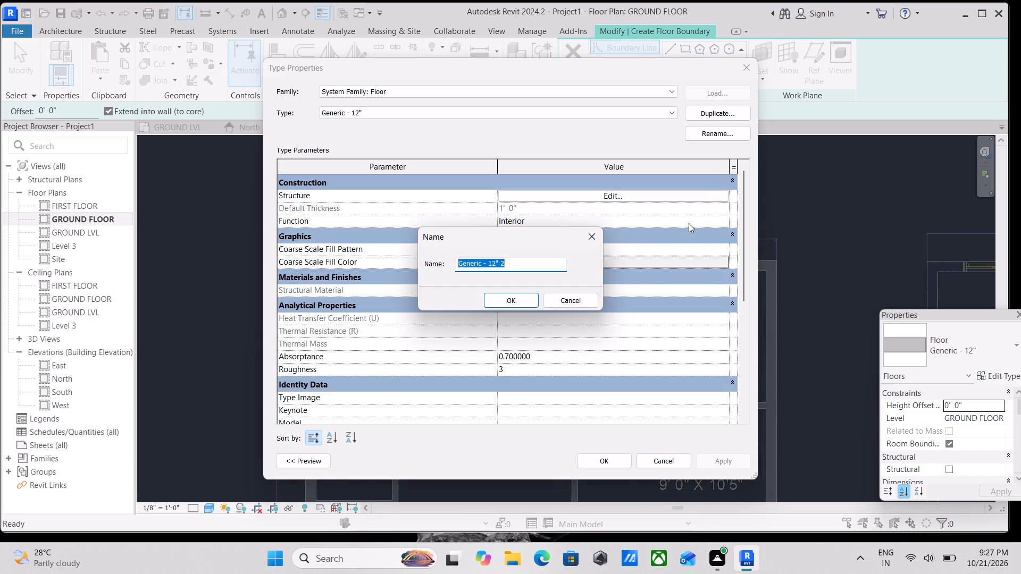
{"action": "left_click", "coordinate": [509, 299]}
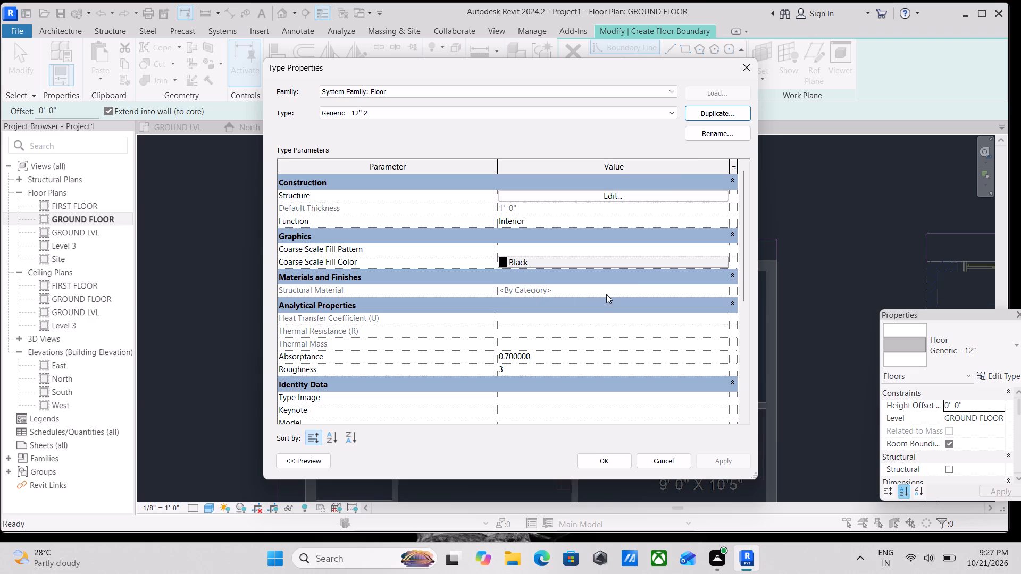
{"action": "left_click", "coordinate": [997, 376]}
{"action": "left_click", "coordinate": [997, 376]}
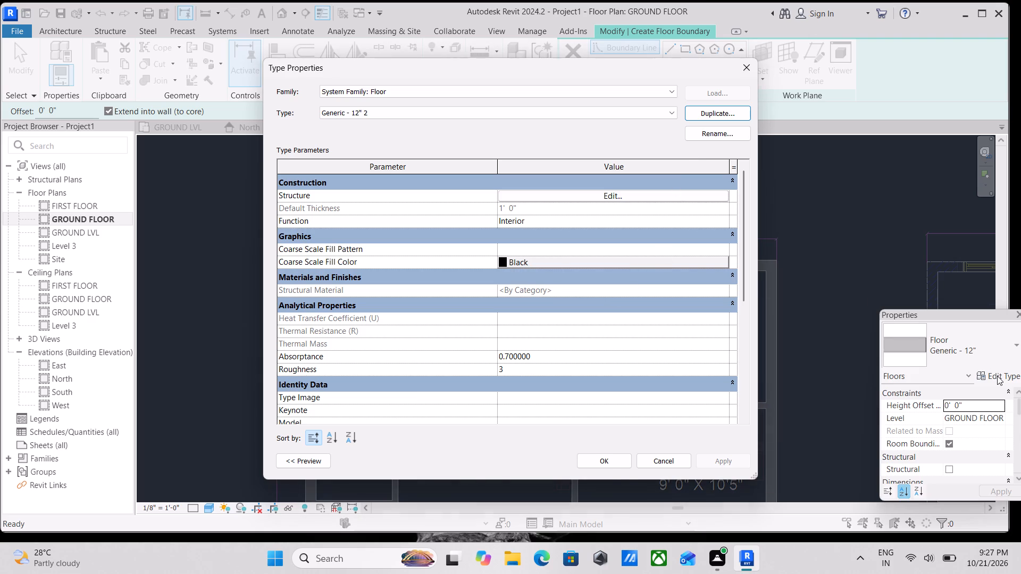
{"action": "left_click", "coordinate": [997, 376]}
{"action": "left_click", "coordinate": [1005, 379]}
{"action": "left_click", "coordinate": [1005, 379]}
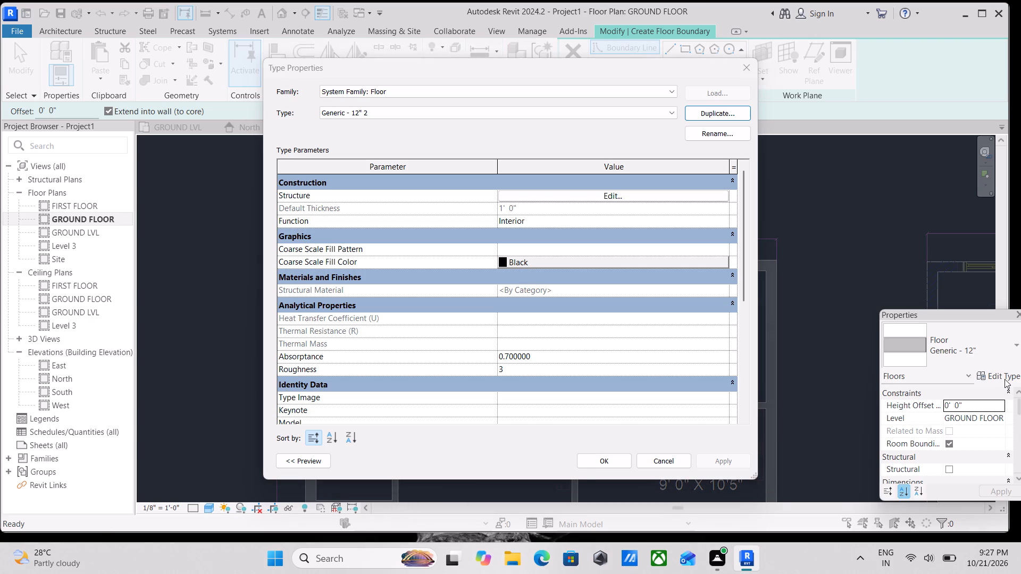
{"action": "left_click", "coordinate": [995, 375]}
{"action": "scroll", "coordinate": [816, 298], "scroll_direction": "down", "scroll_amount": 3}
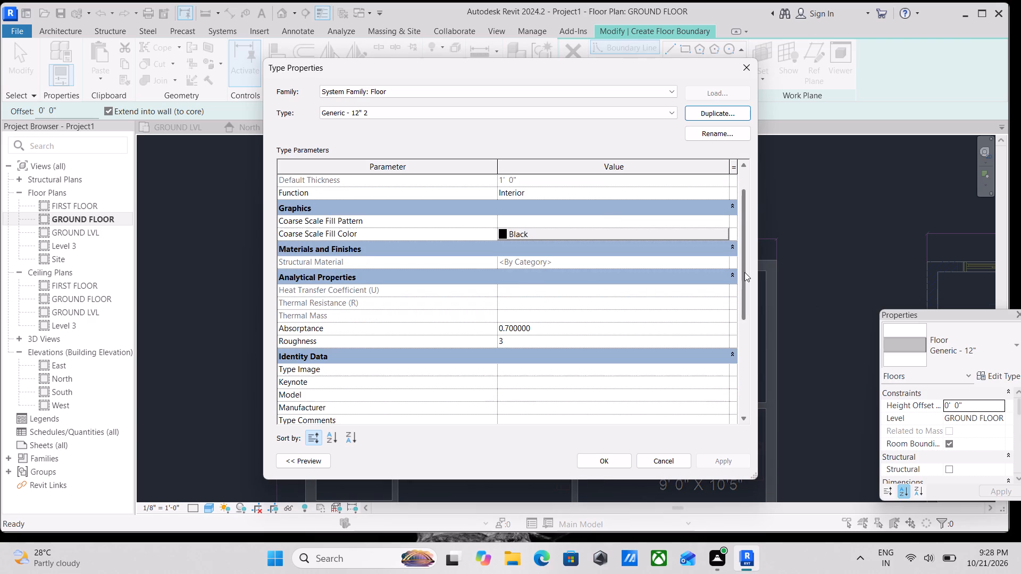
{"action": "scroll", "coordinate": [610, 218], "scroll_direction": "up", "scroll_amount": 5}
Rename the duplicated floor type as FLOORING MARBLE 1'.
{"action": "left_click", "coordinate": [708, 110]}
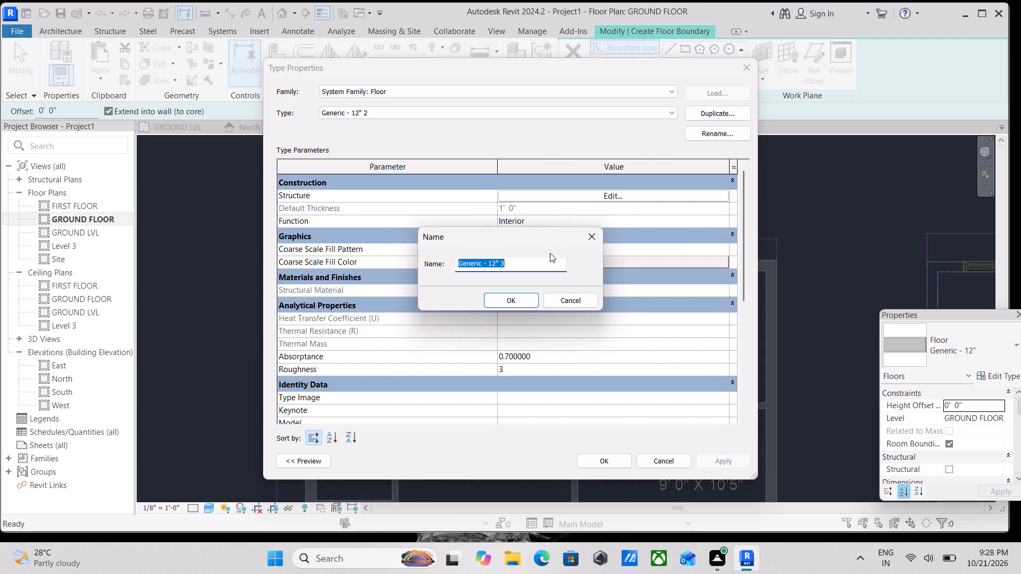
{"action": "left_click", "coordinate": [594, 230]}
{"action": "left_click", "coordinate": [703, 134]}
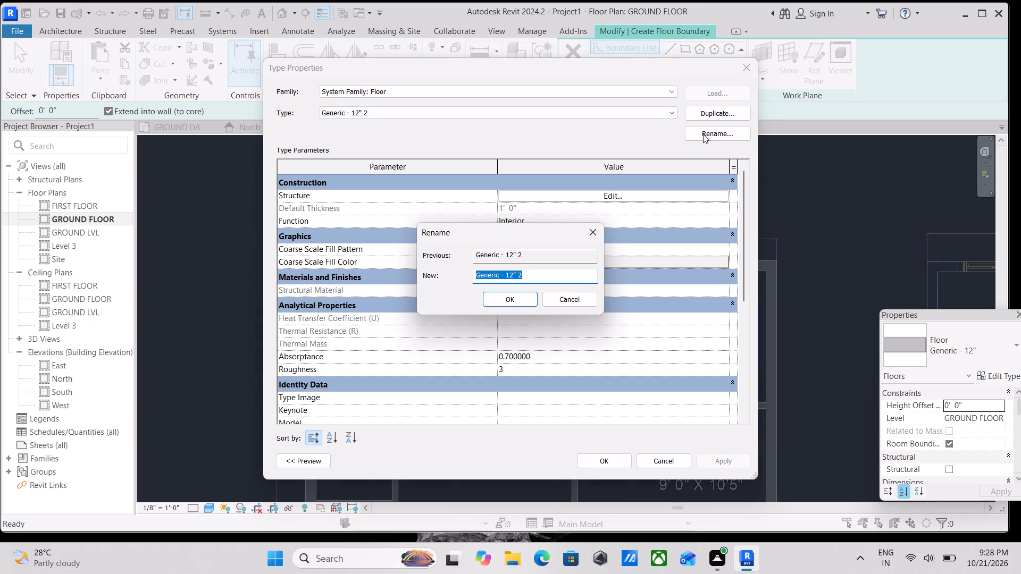
{"action": "key", "text": "BackSpace"}
{"action": "type", "text": "FLOORI"}
{"action": "type", "text": "NG"}
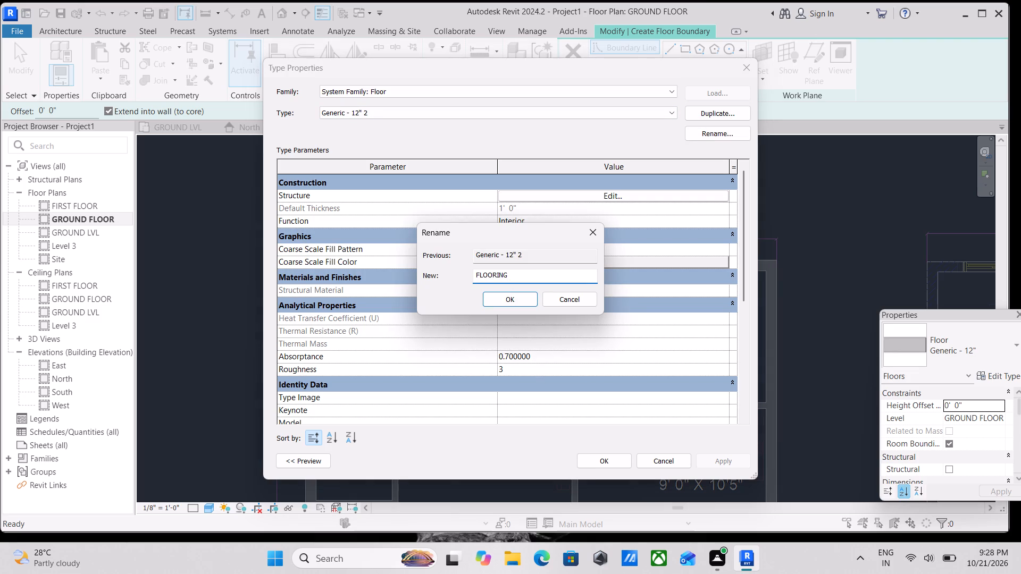
{"action": "key", "text": "space"}
{"action": "type", "text": "MARBLE"}
{"action": "key", "text": "space"}
{"action": "type", "text": "1'"}
{"action": "key", "text": "space"}
{"action": "key", "text": "f"}
{"action": "key", "text": "BackSpace"}
{"action": "key", "text": "Return"}
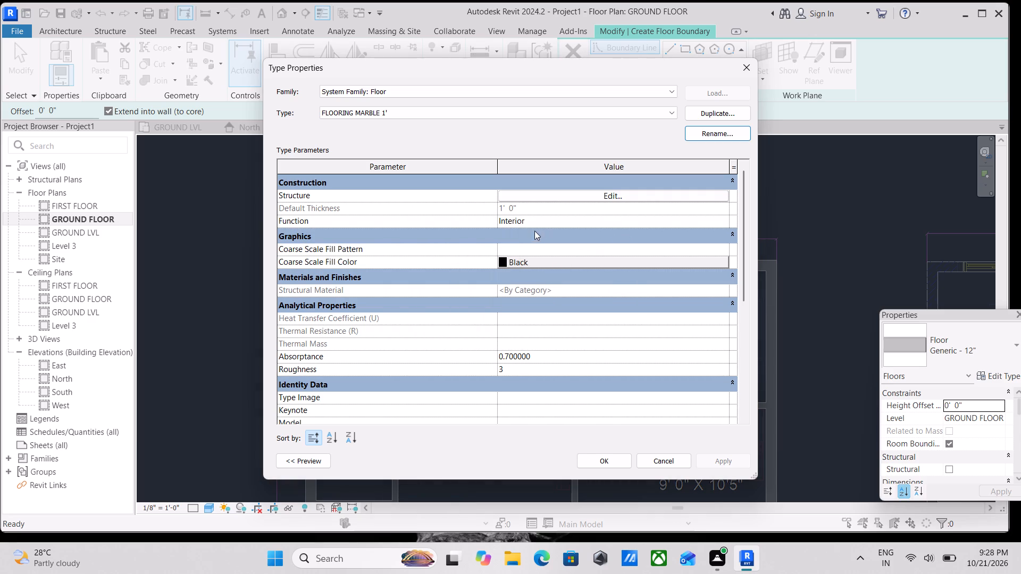
Edit the FLOORING MARBLE 1' layer structure and create a new material from the Structure [1] layer's material setting.
{"action": "left_click", "coordinate": [609, 193]}
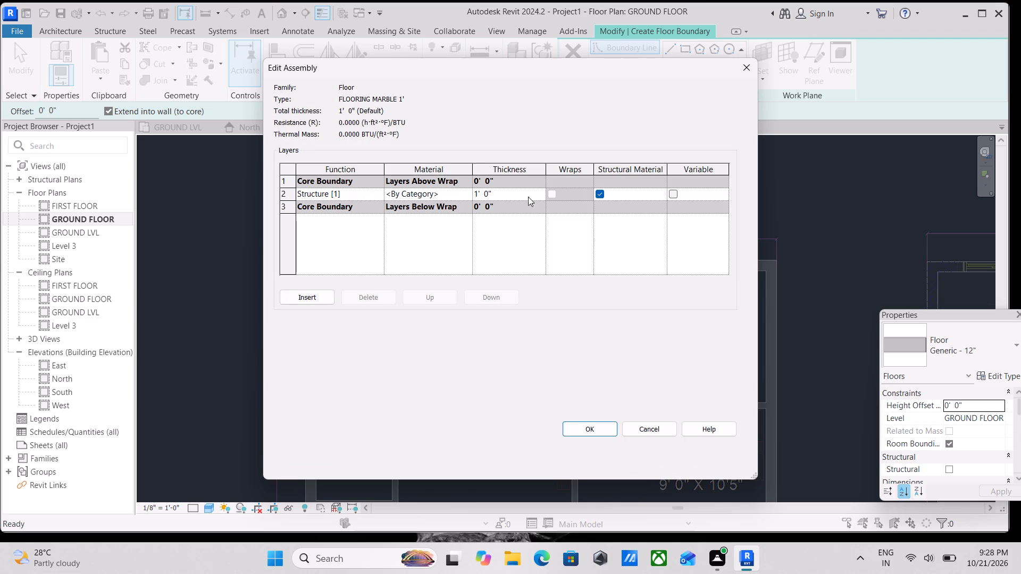
{"action": "left_click", "coordinate": [414, 191]}
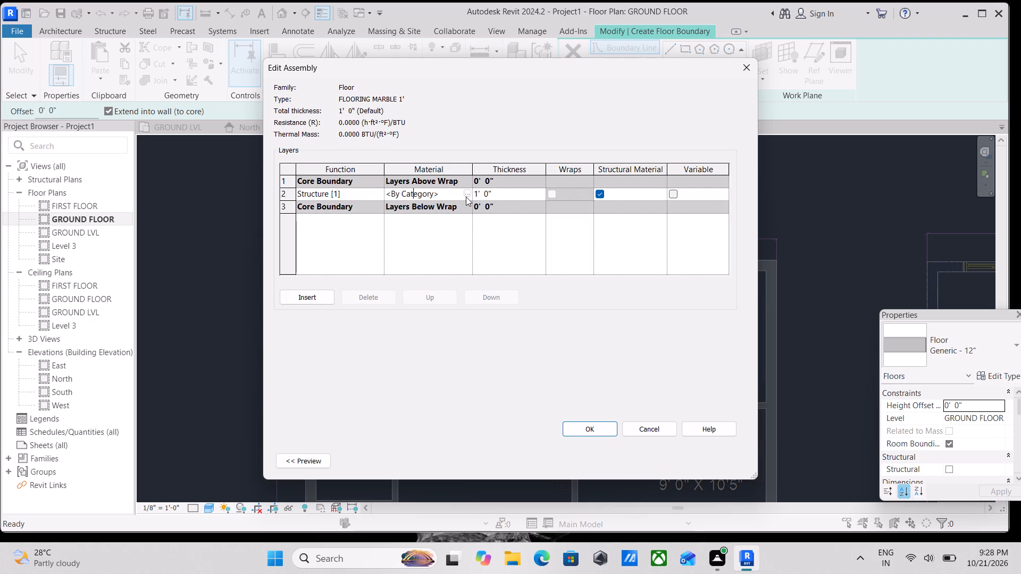
{"action": "left_click", "coordinate": [466, 197]}
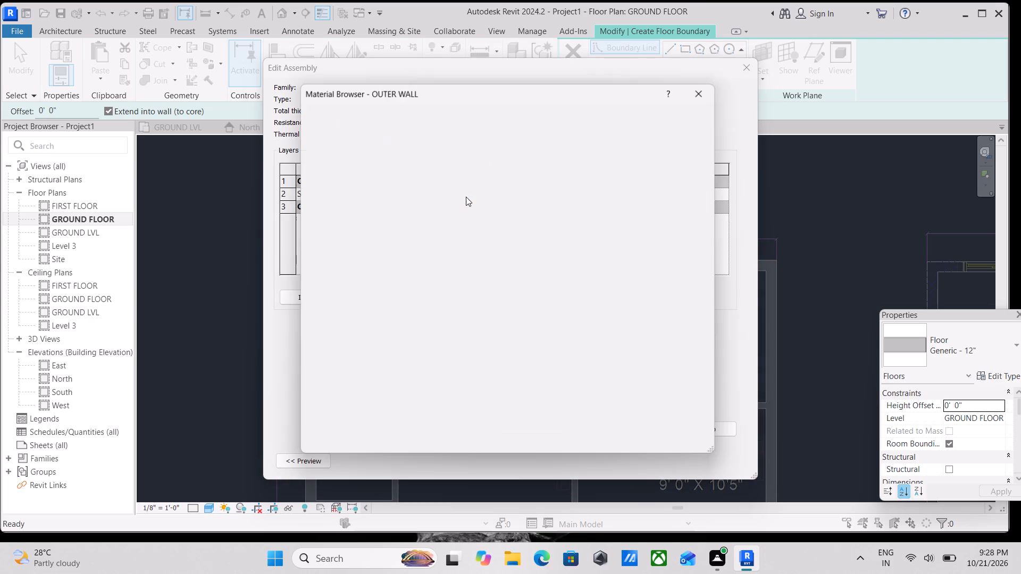
{"action": "scroll", "coordinate": [522, 278], "scroll_direction": "down", "scroll_amount": 1}
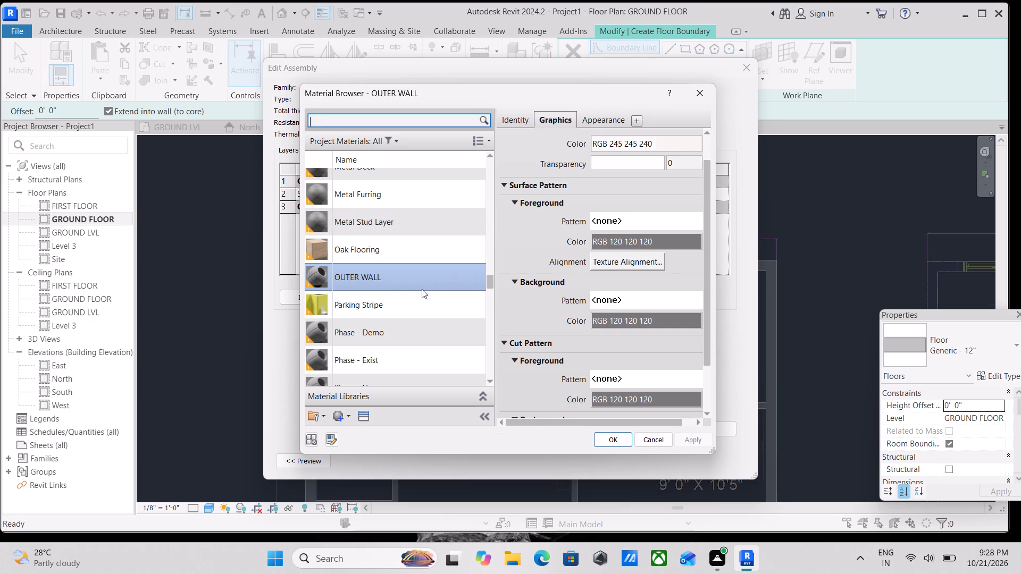
{"action": "left_click", "coordinate": [332, 419]}
{"action": "left_click", "coordinate": [350, 431]}
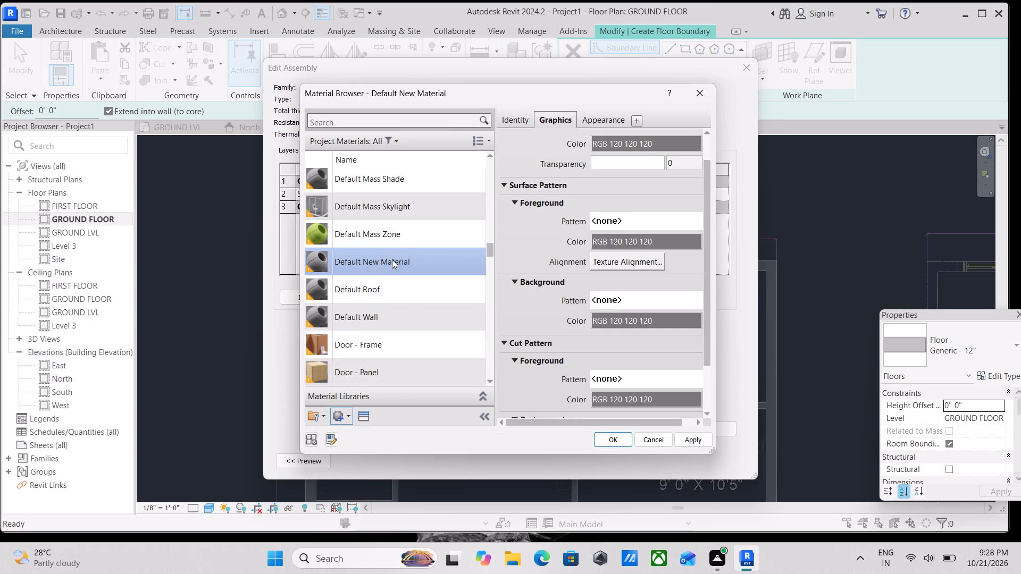
Rename the new material as INNER FLOORING.
{"action": "right_click", "coordinate": [392, 259]}
{"action": "left_click", "coordinate": [431, 314]}
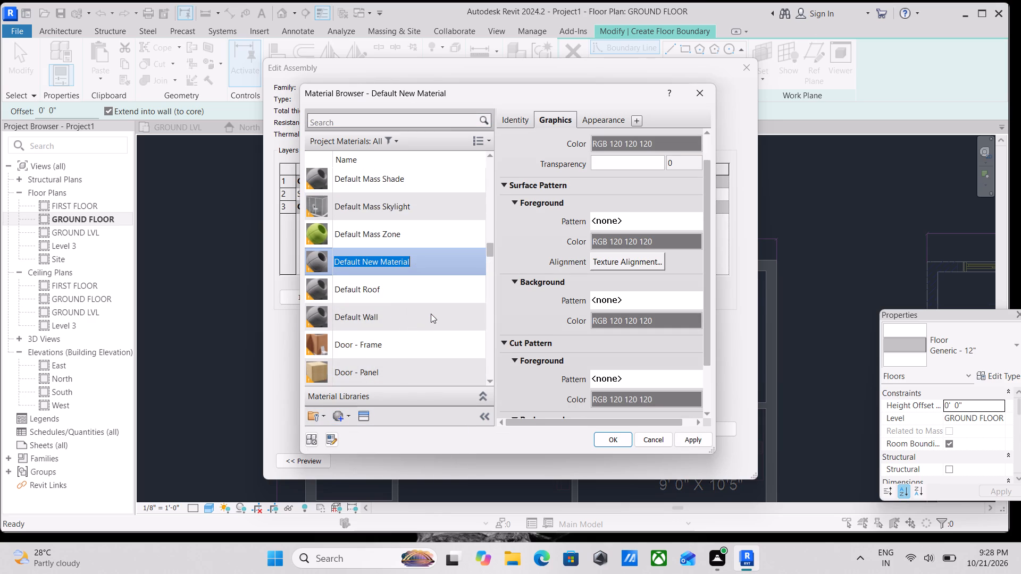
{"action": "key", "text": "f"}
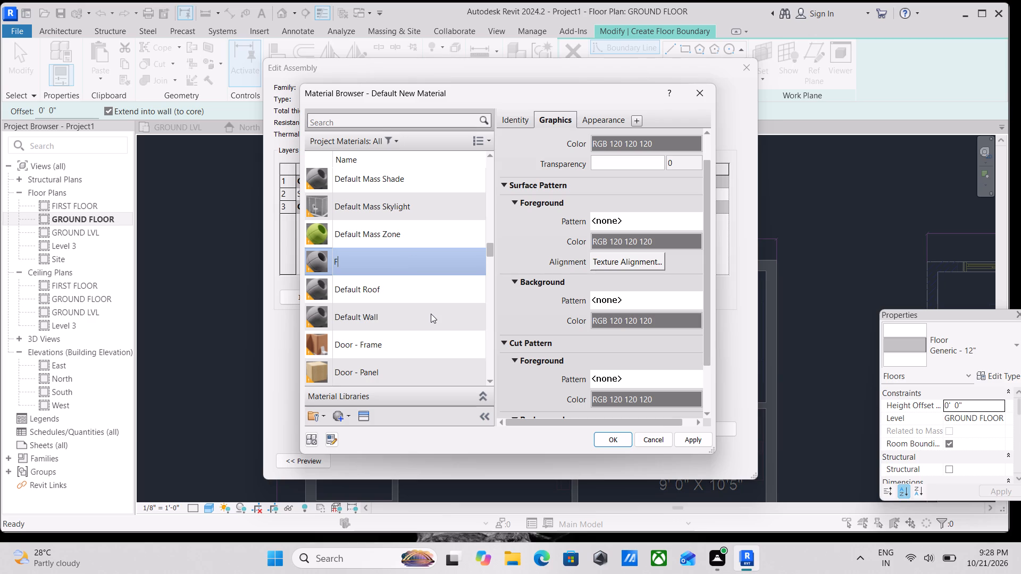
{"action": "type", "text": "LOORING"}
{"action": "key", "text": "BackSpace"}
{"action": "key", "text": "BackSpace"}
{"action": "key", "text": "BackSpace"}
{"action": "key", "text": "BackSpace"}
{"action": "key", "text": "BackSpace"}
{"action": "key", "text": "BackSpace"}
{"action": "key", "text": "BackSpace"}
{"action": "key", "text": "BackSpace"}
{"action": "key", "text": "BackSpace"}
{"action": "key", "text": "BackSpace"}
{"action": "key", "text": "BackSpace"}
{"action": "key", "text": "BackSpace"}
{"action": "key", "text": "BackSpace"}
{"action": "type", "text": "INNW"}
{"action": "key", "text": "BackSpace"}
{"action": "key", "text": "BackSpace"}
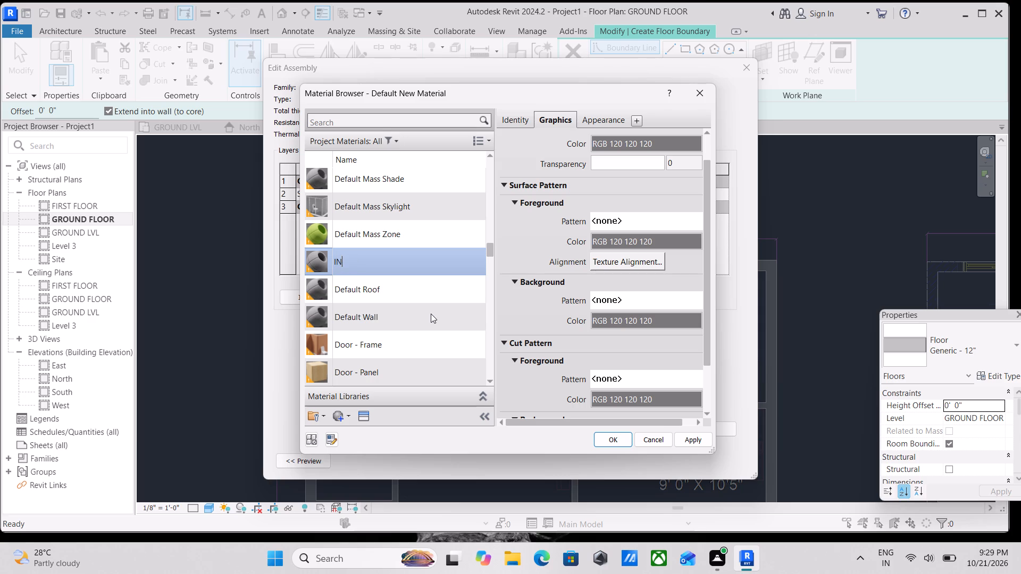
{"action": "type", "text": "NER FLOORING"}
{"action": "left_click", "coordinate": [427, 271]}
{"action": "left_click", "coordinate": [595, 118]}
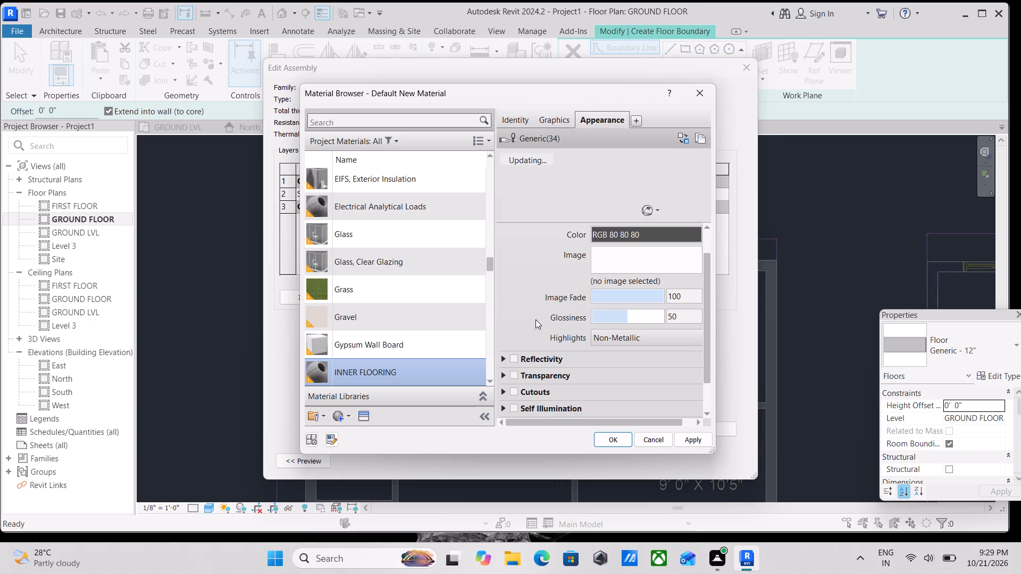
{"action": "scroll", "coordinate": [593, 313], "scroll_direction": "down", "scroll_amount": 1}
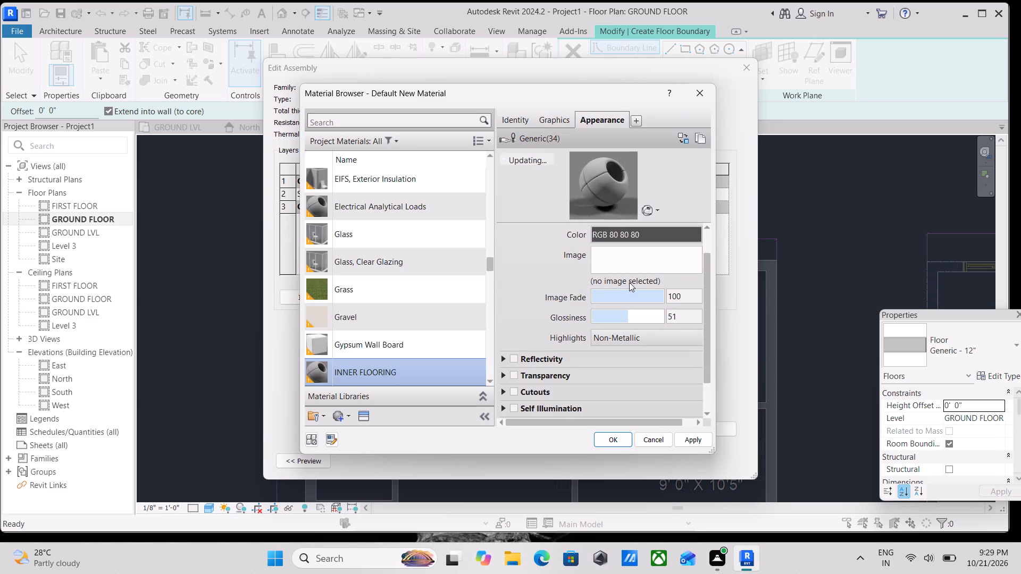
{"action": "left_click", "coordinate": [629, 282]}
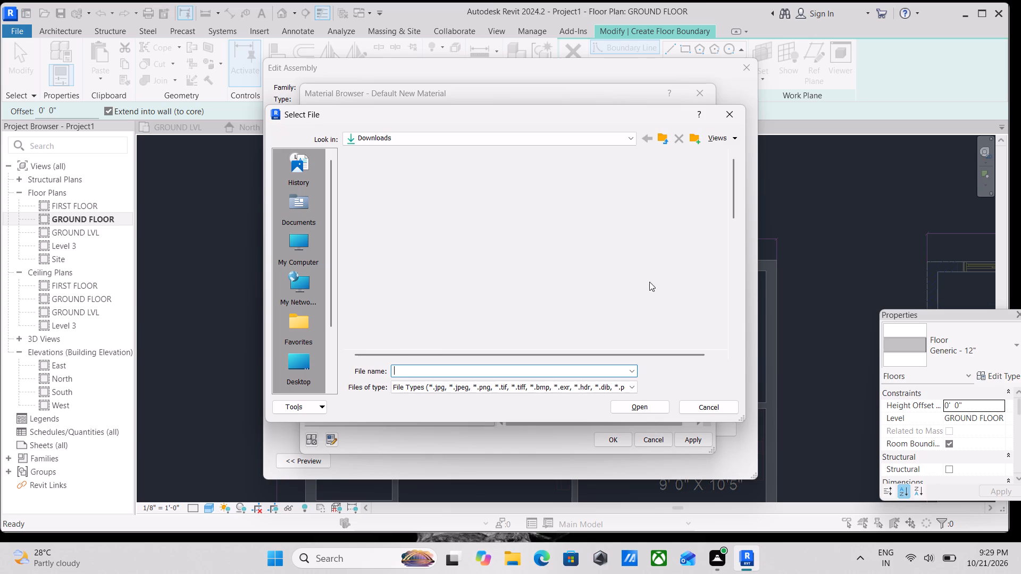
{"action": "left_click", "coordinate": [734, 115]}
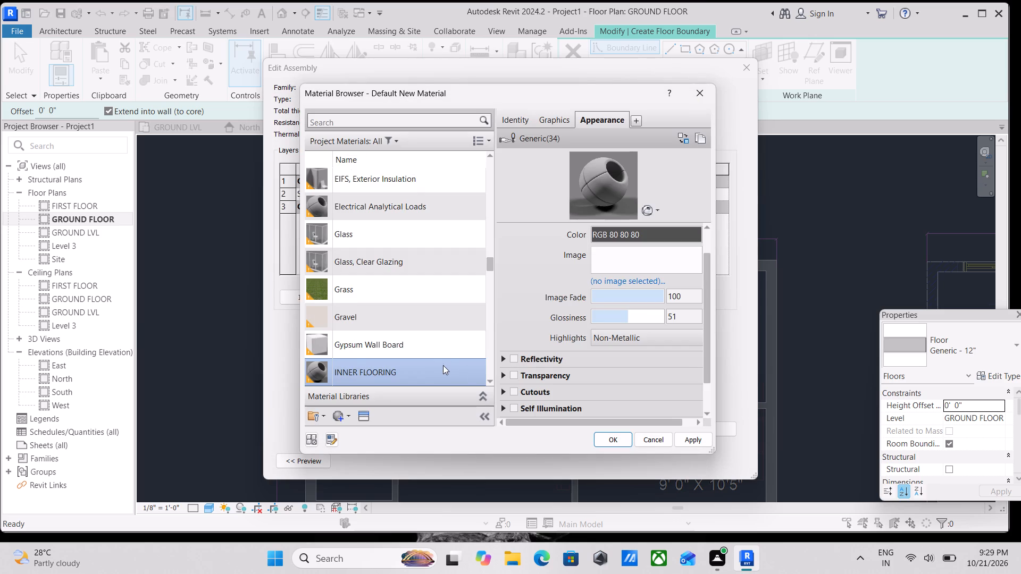
Open the asset browser for INNER FLOORING and expand the Stone category of the Appearance Library.
{"action": "scroll", "coordinate": [434, 372], "scroll_direction": "down", "scroll_amount": 1}
{"action": "left_click", "coordinate": [369, 415]}
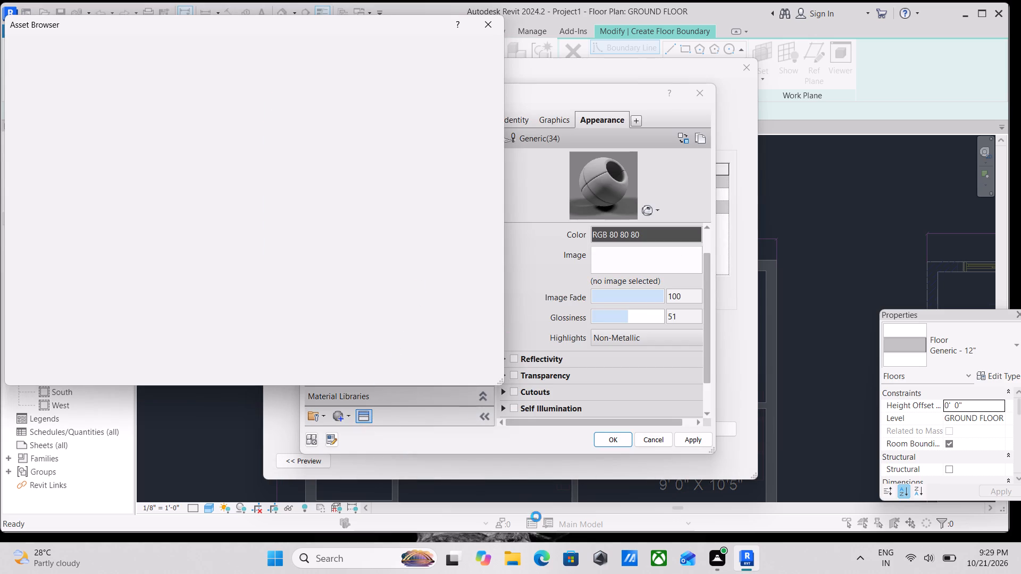
{"action": "scroll", "coordinate": [182, 200], "scroll_direction": "down", "scroll_amount": 2}
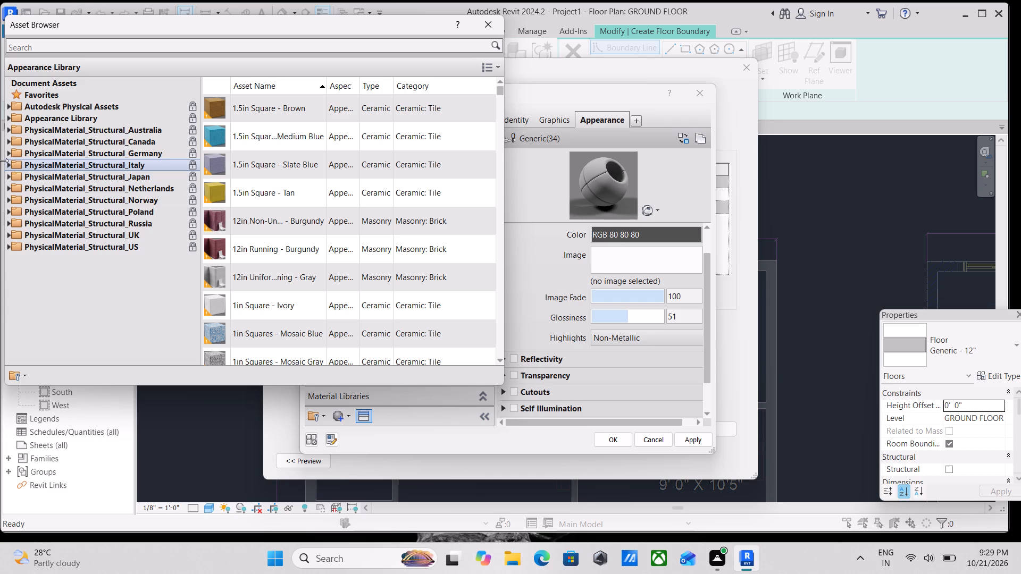
{"action": "left_click", "coordinate": [9, 116]}
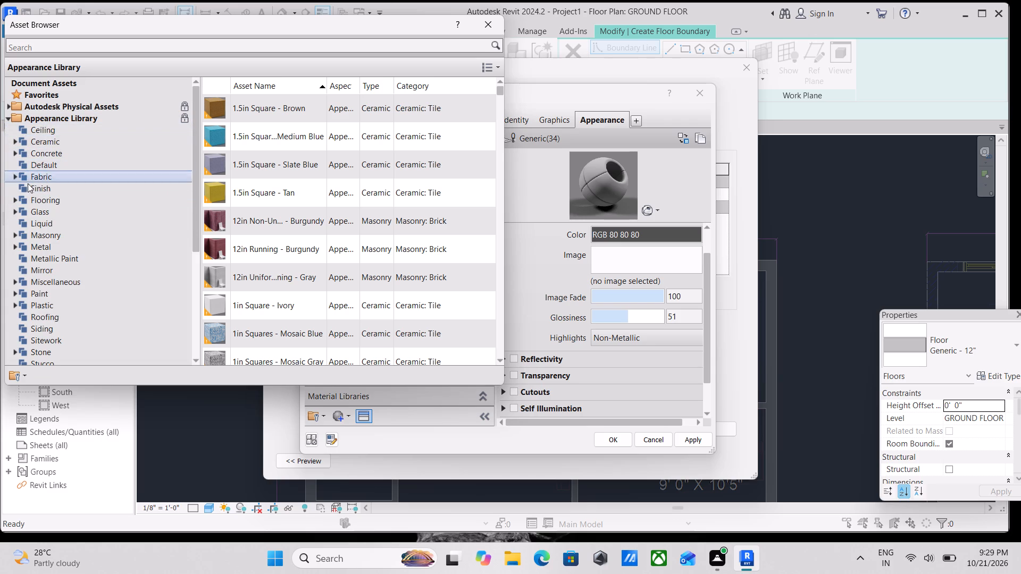
{"action": "left_click", "coordinate": [26, 318]}
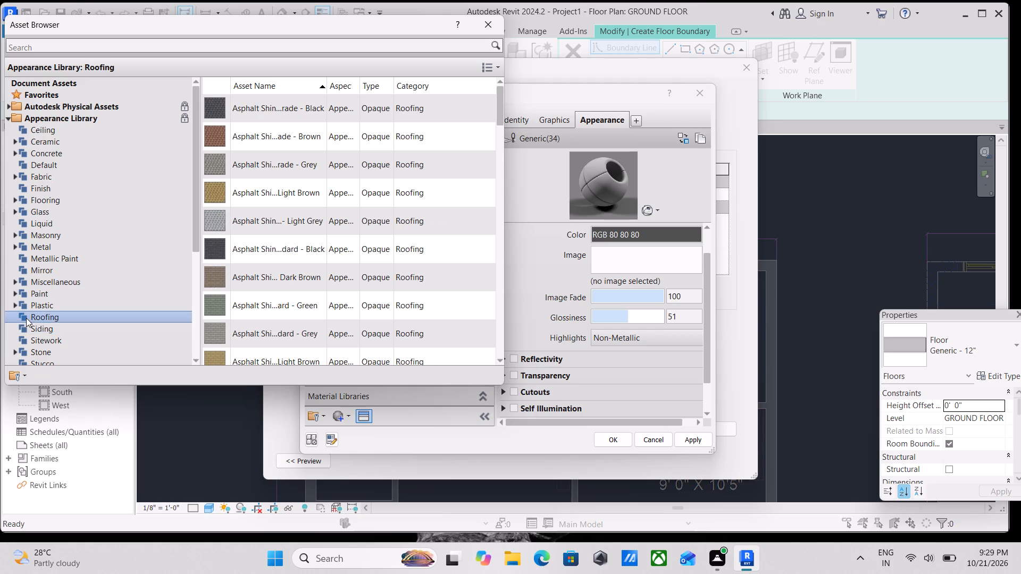
{"action": "scroll", "coordinate": [300, 293], "scroll_direction": "down", "scroll_amount": 3}
{"action": "scroll", "coordinate": [283, 200], "scroll_direction": "up", "scroll_amount": 2}
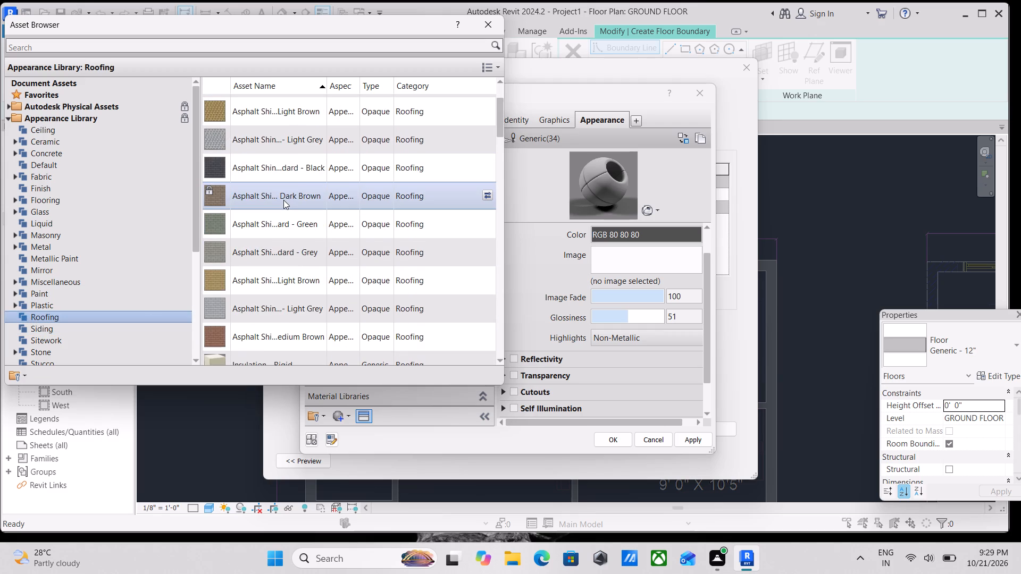
{"action": "scroll", "coordinate": [269, 199], "scroll_direction": "up", "scroll_amount": 1}
{"action": "scroll", "coordinate": [111, 273], "scroll_direction": "down", "scroll_amount": 2}
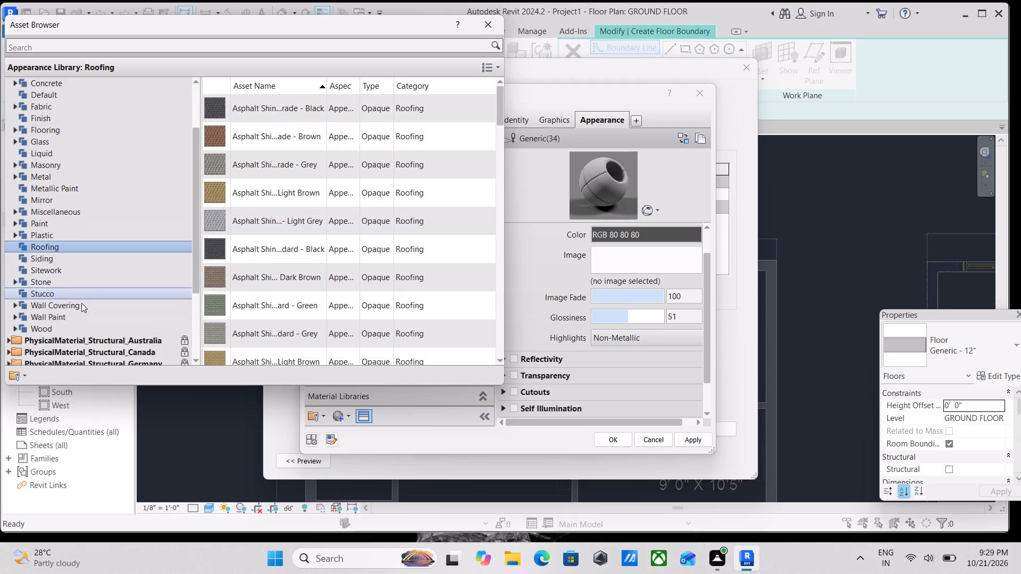
{"action": "left_click", "coordinate": [18, 279]}
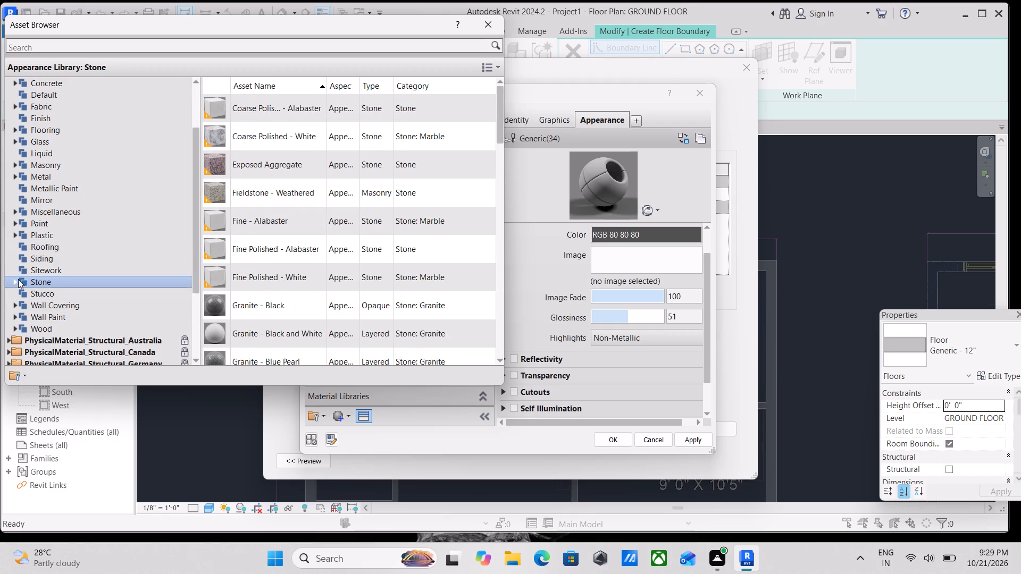
{"action": "left_click", "coordinate": [14, 284]}
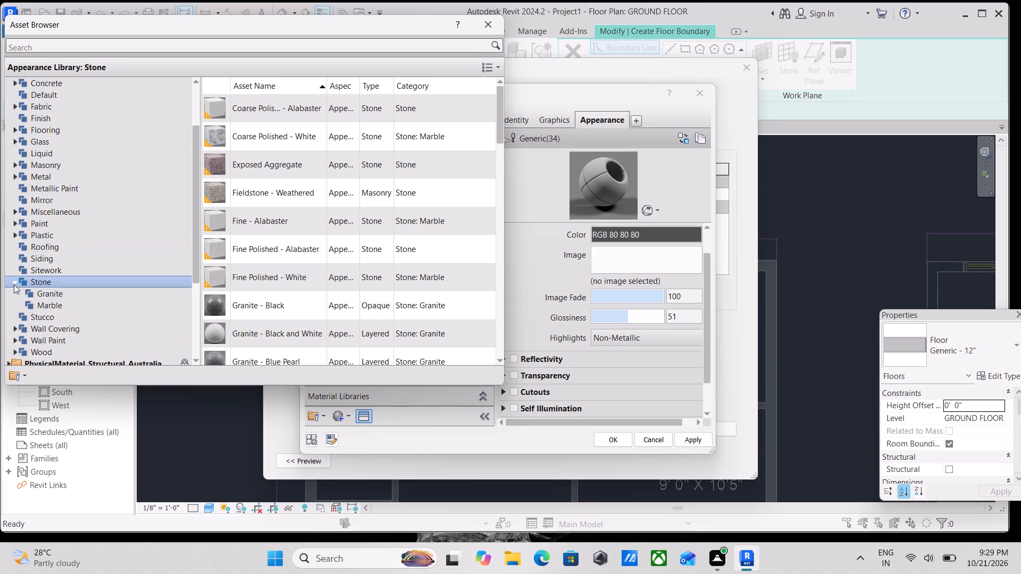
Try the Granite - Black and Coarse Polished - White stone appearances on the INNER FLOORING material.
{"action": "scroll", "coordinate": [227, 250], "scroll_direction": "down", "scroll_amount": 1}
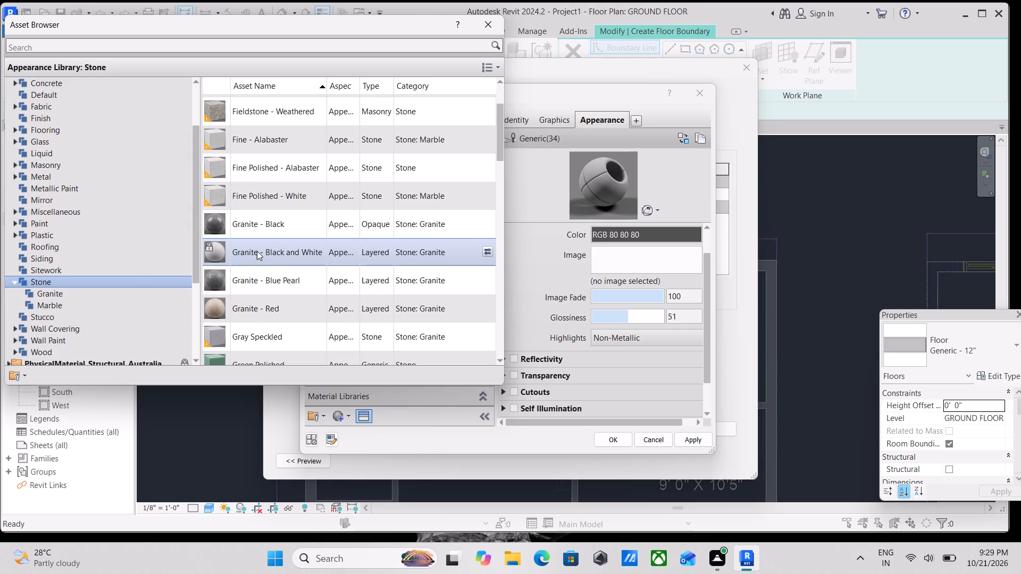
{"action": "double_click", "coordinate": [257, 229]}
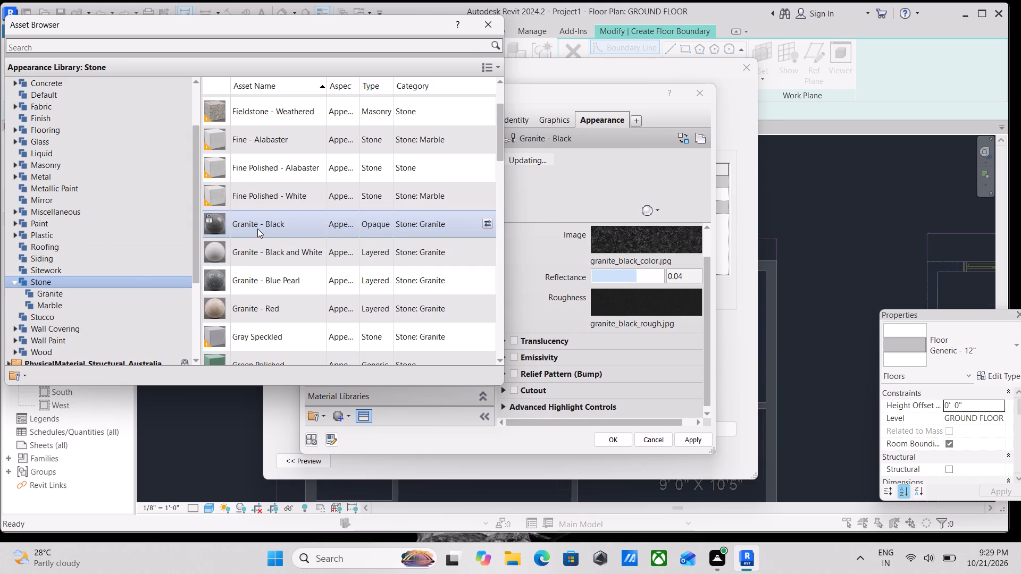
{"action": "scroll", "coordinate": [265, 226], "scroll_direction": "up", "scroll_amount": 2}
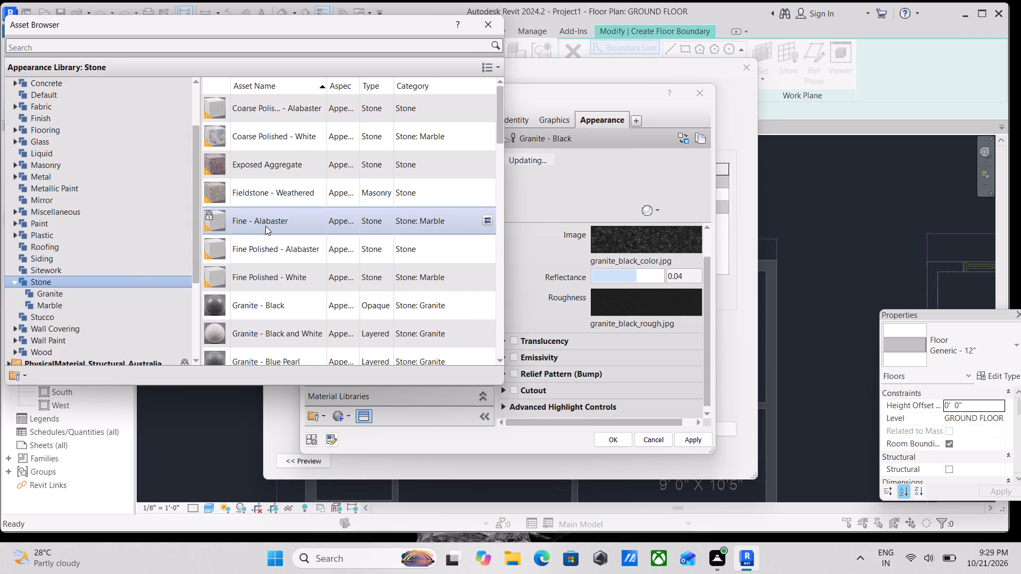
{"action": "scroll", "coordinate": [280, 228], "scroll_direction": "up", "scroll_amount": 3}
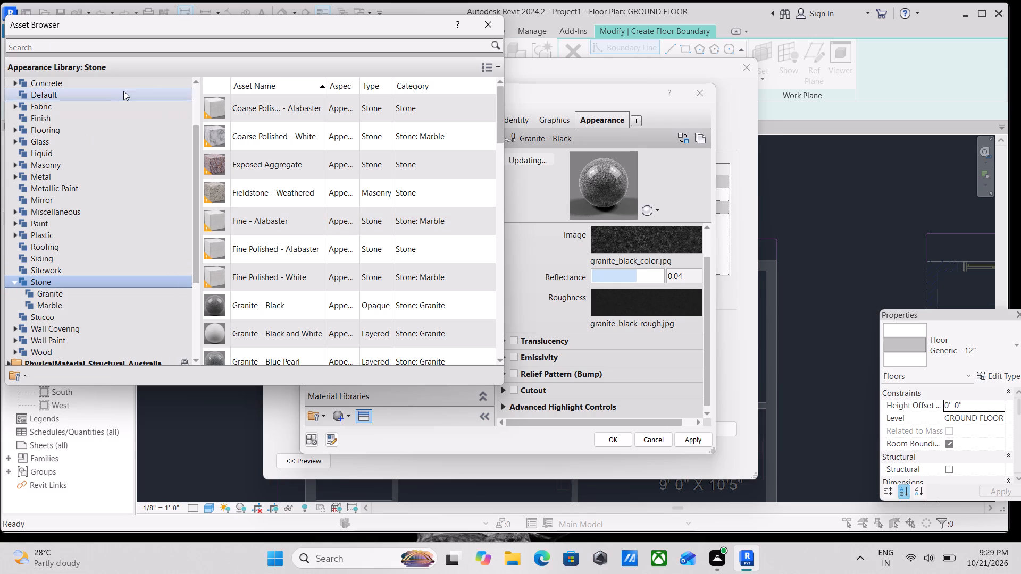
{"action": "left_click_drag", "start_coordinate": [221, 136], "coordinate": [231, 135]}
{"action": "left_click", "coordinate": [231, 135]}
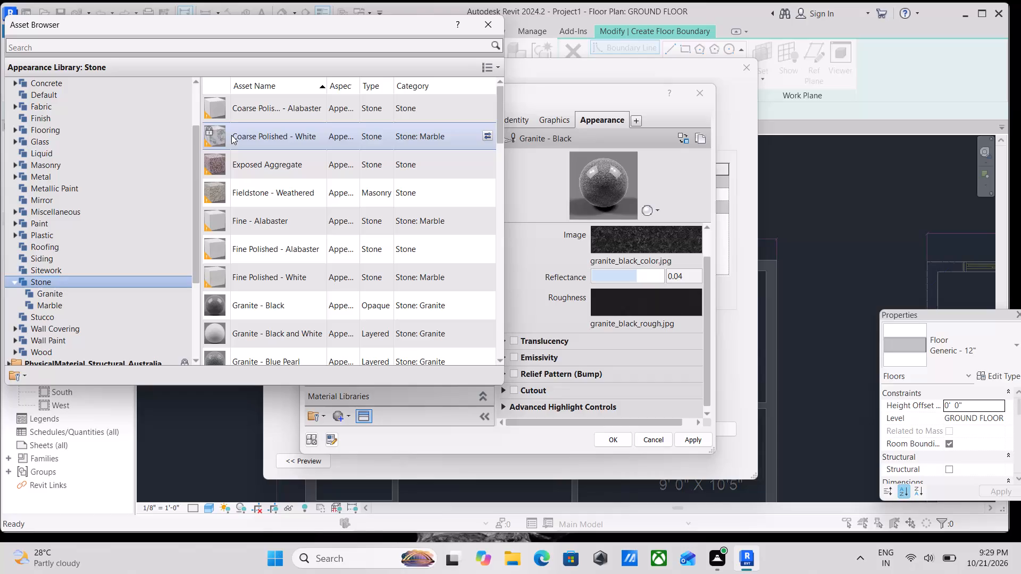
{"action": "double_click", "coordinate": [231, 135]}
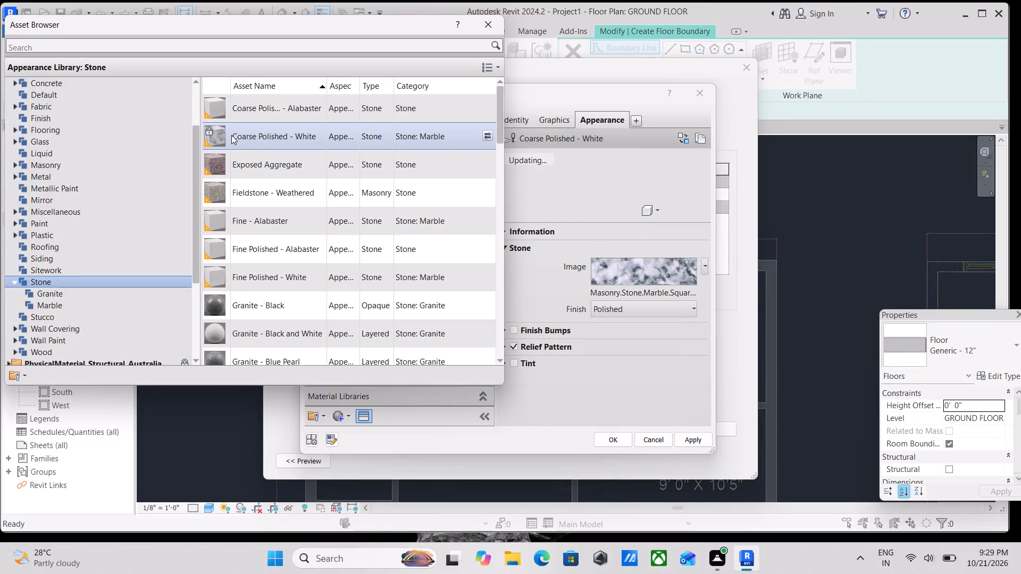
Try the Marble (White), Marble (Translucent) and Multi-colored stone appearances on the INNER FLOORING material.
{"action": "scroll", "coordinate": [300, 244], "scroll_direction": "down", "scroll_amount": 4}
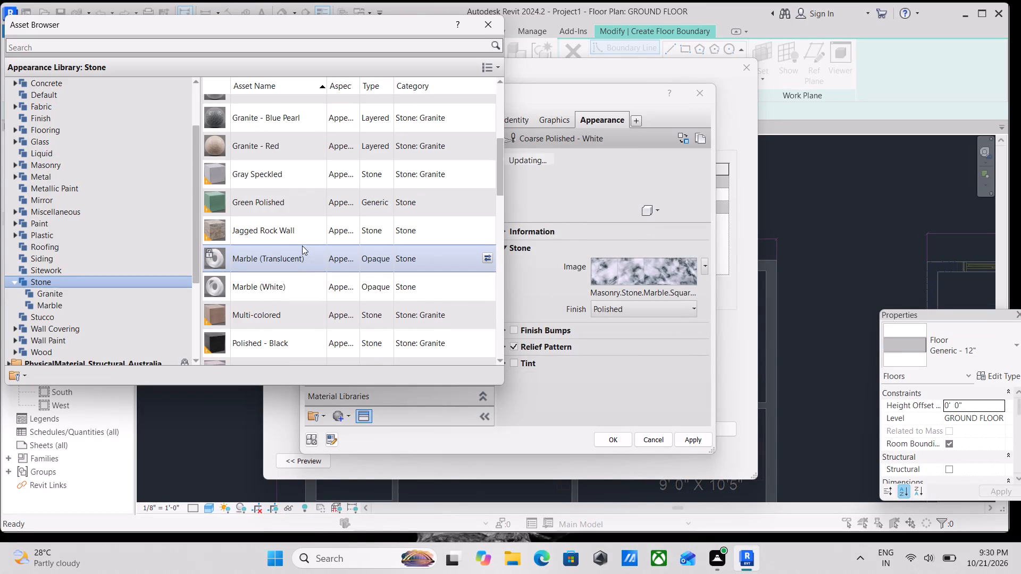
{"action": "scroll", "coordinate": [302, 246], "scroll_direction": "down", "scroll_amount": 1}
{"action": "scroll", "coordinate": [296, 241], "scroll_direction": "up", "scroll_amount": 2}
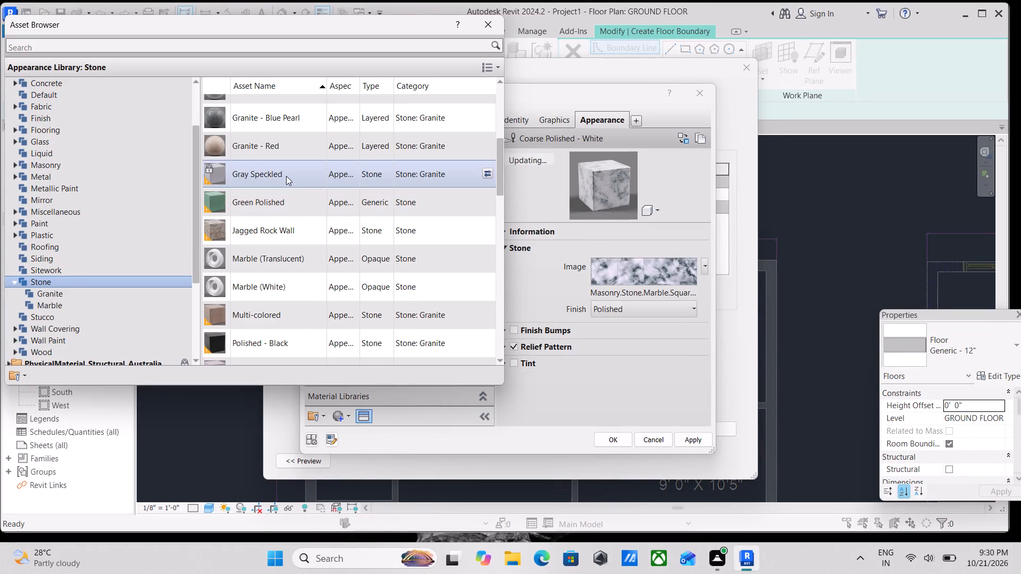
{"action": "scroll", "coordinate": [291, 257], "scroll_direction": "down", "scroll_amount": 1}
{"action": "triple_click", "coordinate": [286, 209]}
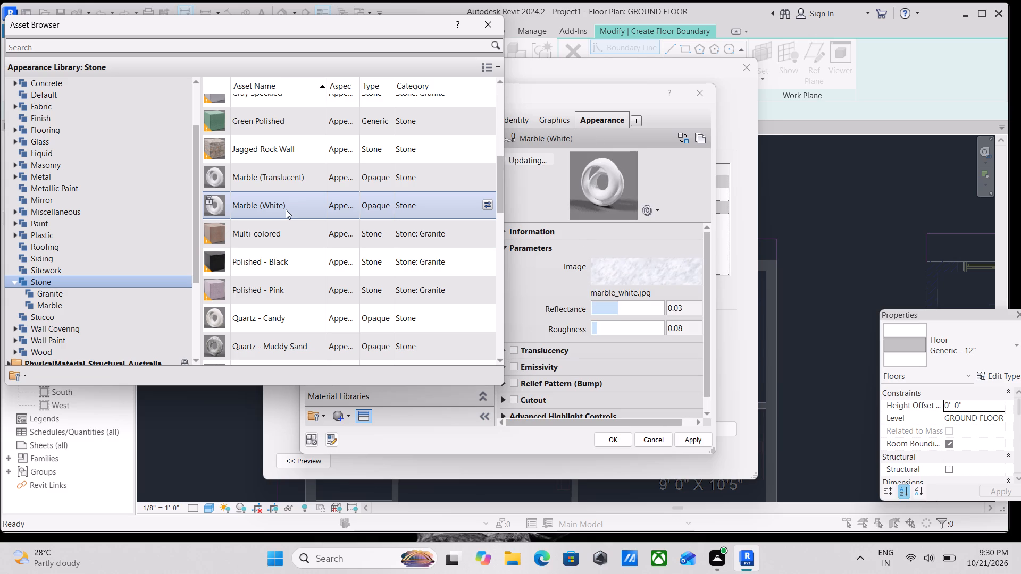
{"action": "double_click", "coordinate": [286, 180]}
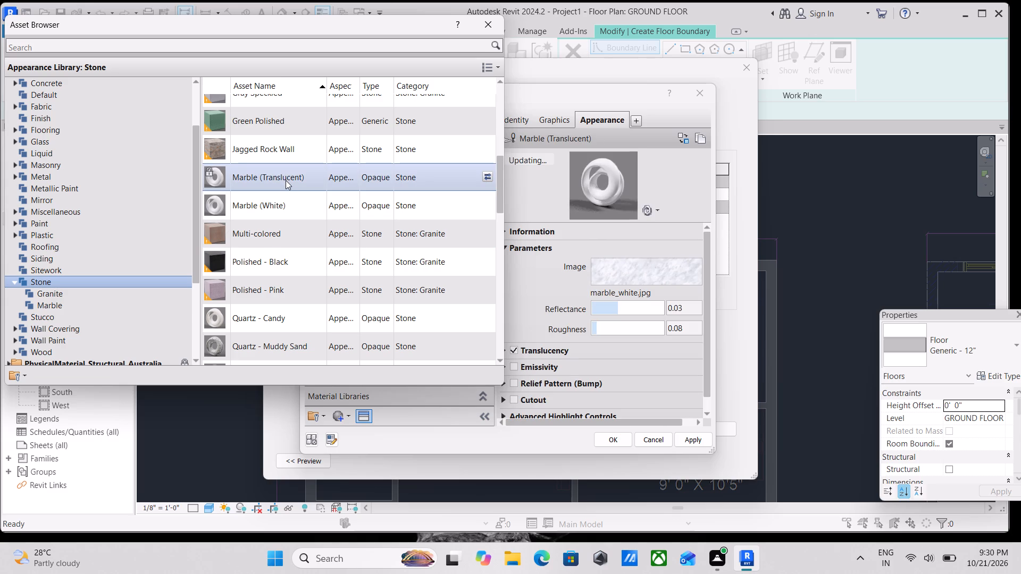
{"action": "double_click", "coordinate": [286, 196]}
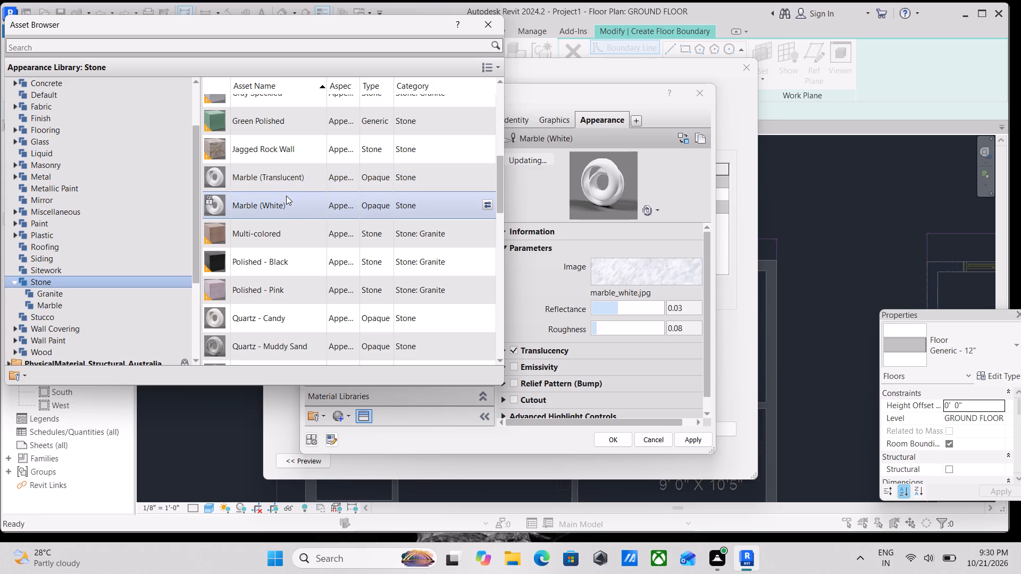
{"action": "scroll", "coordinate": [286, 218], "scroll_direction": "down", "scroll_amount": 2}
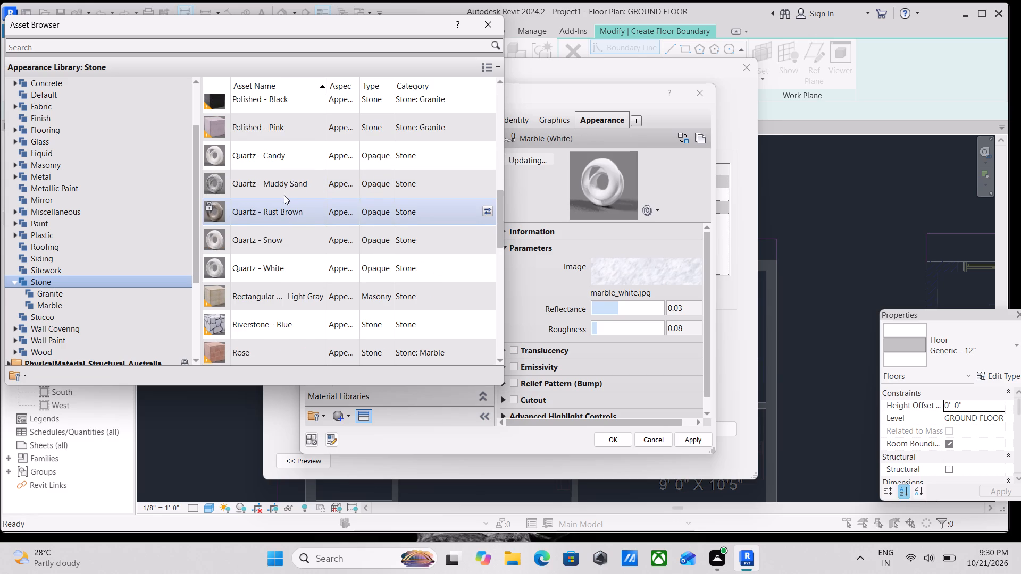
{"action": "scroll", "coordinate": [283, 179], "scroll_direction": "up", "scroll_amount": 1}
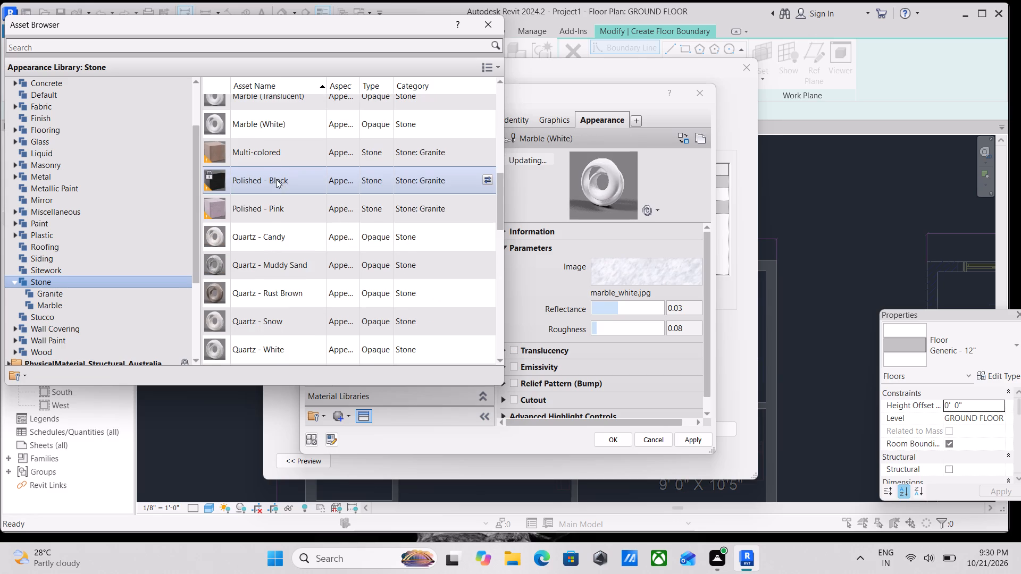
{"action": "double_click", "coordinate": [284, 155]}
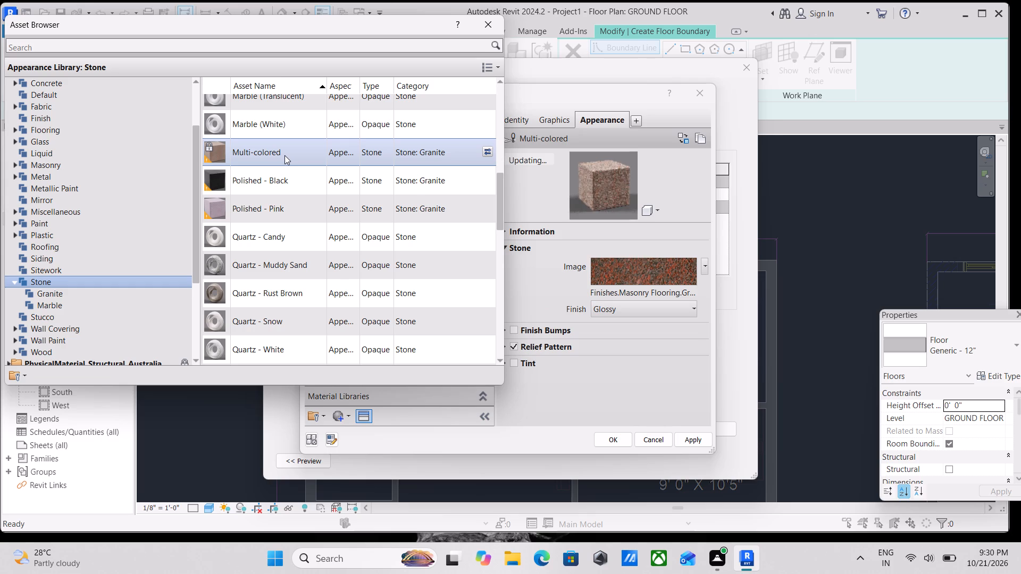
Assign the Marble (White) appearance to INNER FLOORING and save the material with the FLOORING MARBLE 1' floor type.
{"action": "double_click", "coordinate": [278, 126]}
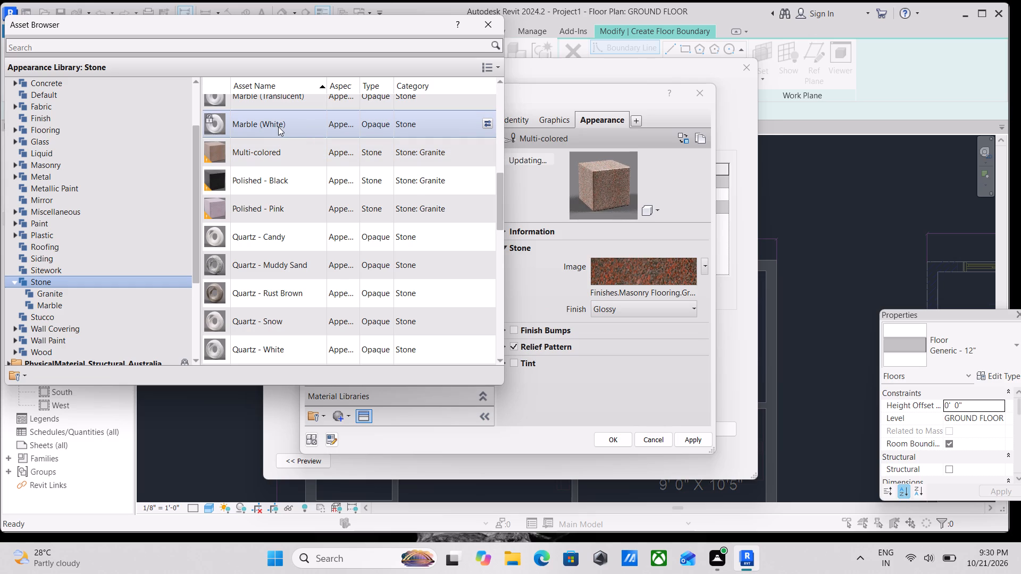
{"action": "scroll", "coordinate": [278, 126], "scroll_direction": "up", "scroll_amount": 1}
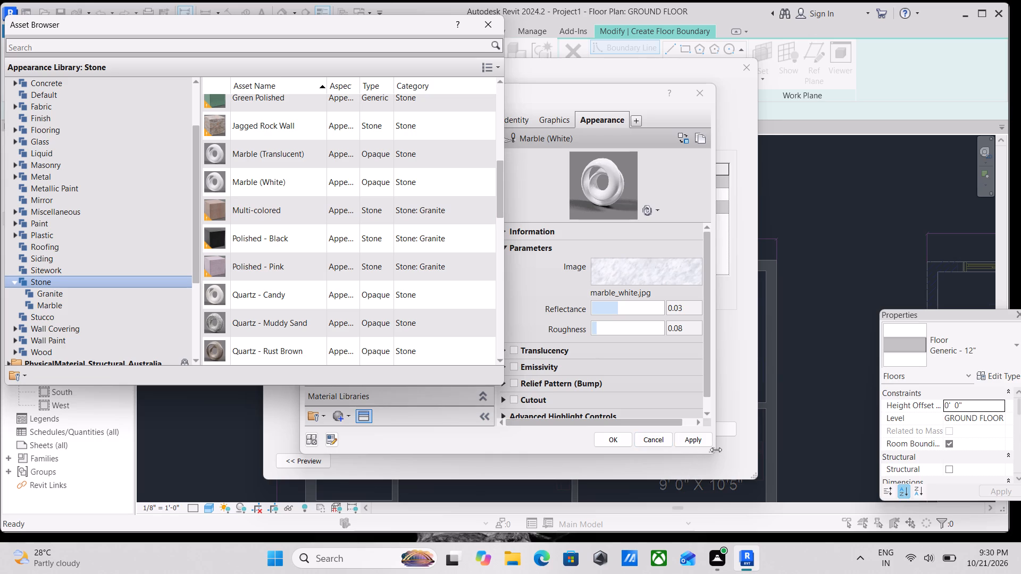
{"action": "left_click", "coordinate": [697, 442]}
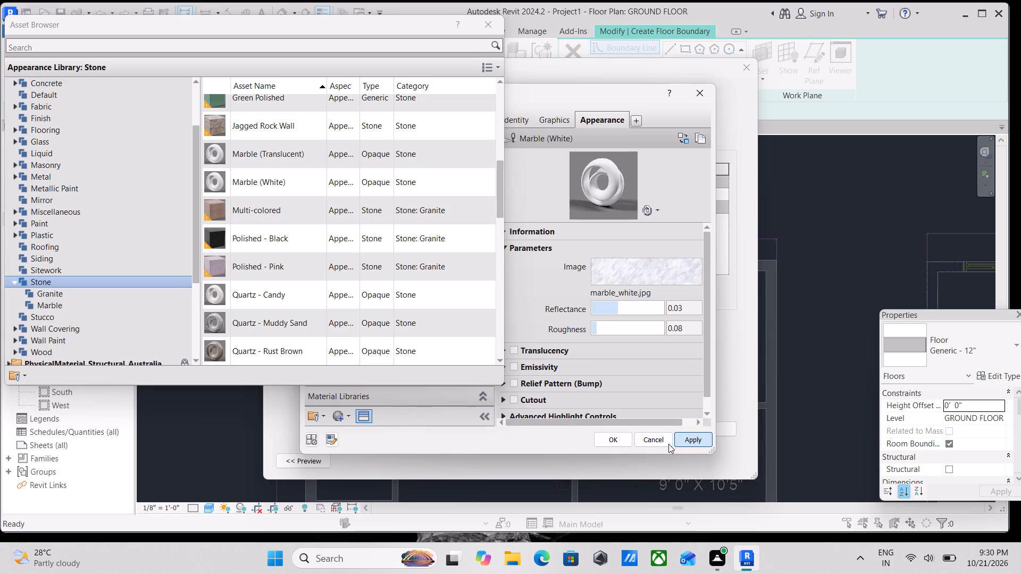
{"action": "left_click", "coordinate": [616, 435]}
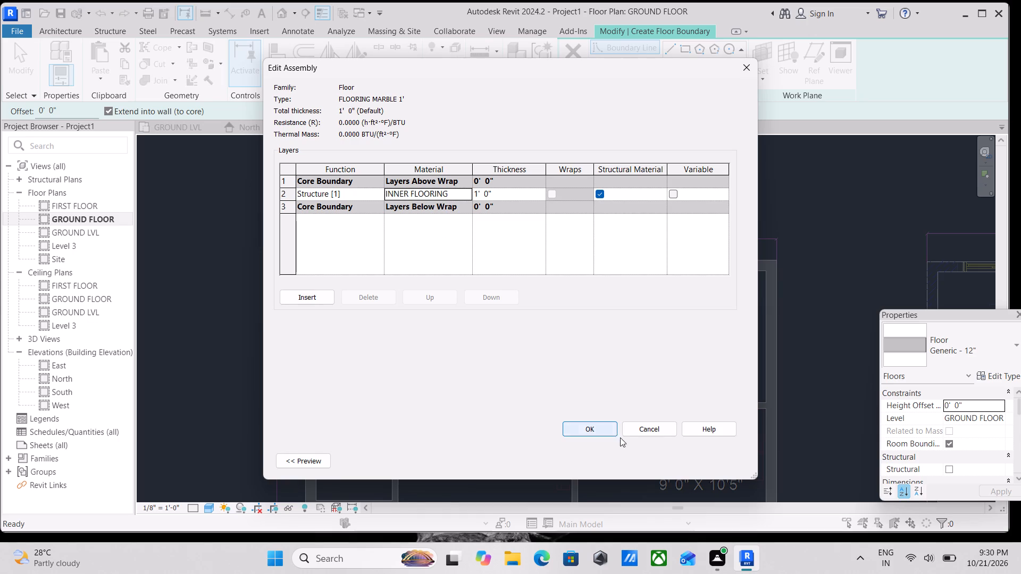
{"action": "left_click", "coordinate": [589, 432]}
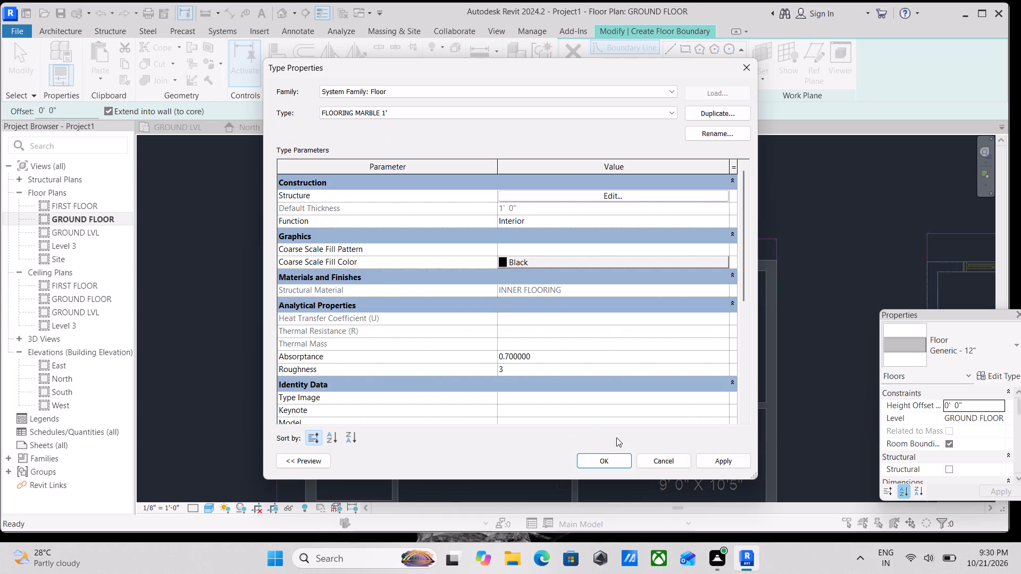
{"action": "left_click", "coordinate": [712, 462]}
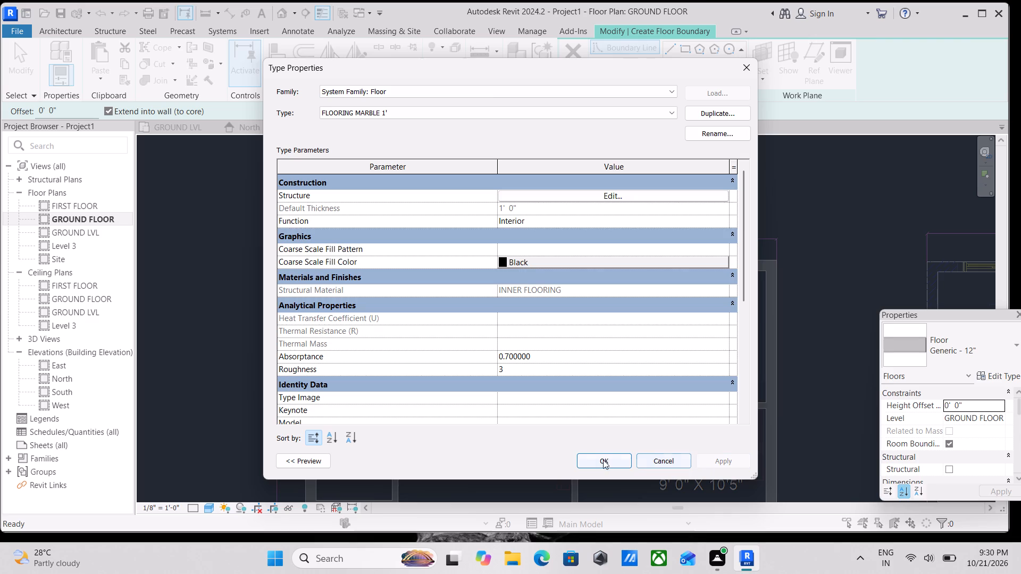
{"action": "left_click", "coordinate": [606, 460]}
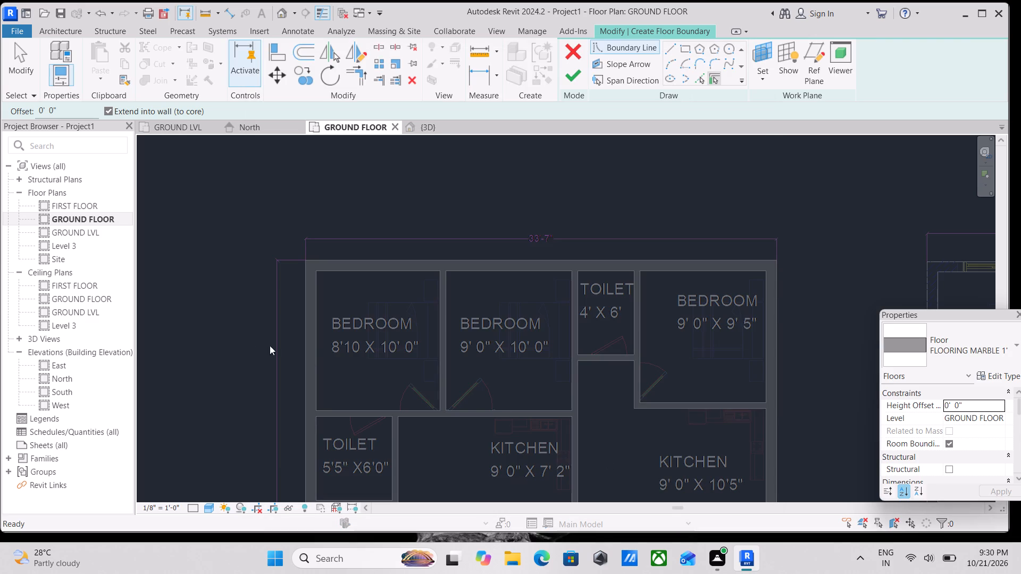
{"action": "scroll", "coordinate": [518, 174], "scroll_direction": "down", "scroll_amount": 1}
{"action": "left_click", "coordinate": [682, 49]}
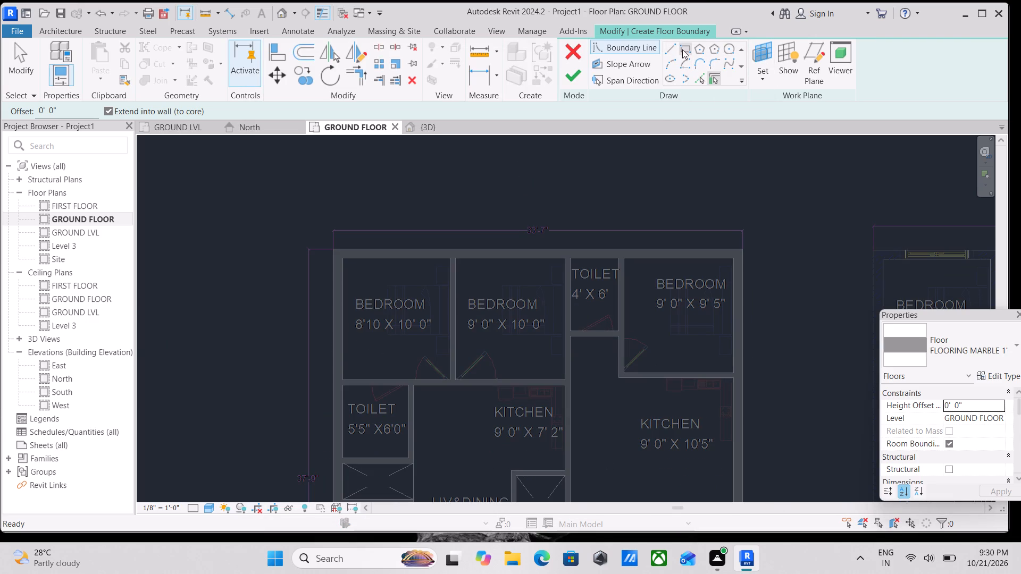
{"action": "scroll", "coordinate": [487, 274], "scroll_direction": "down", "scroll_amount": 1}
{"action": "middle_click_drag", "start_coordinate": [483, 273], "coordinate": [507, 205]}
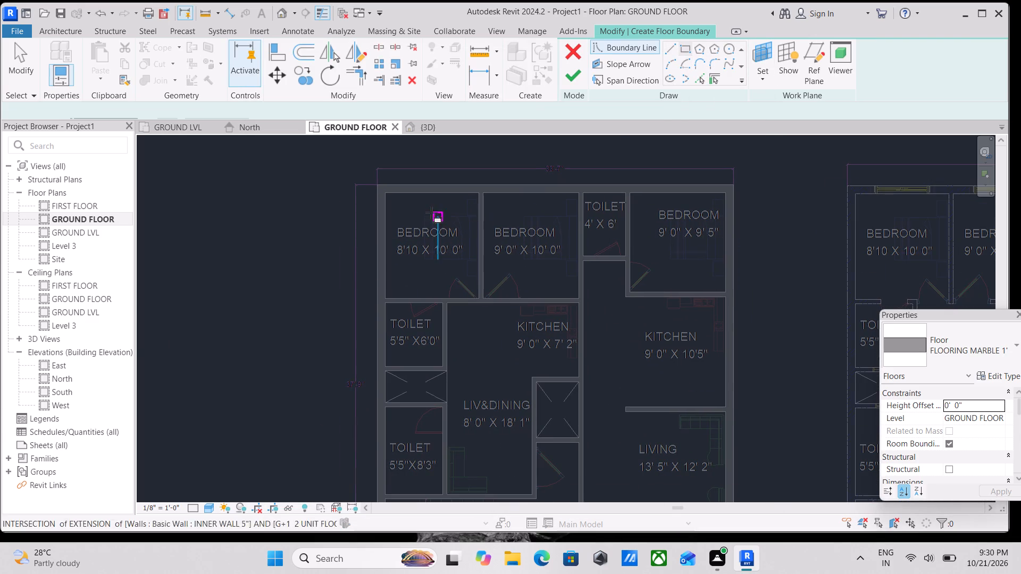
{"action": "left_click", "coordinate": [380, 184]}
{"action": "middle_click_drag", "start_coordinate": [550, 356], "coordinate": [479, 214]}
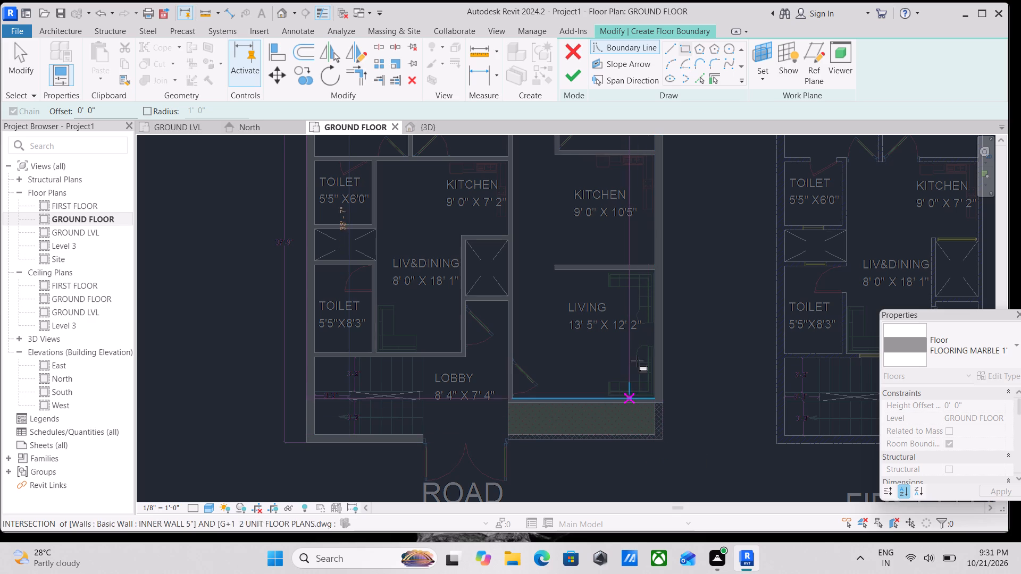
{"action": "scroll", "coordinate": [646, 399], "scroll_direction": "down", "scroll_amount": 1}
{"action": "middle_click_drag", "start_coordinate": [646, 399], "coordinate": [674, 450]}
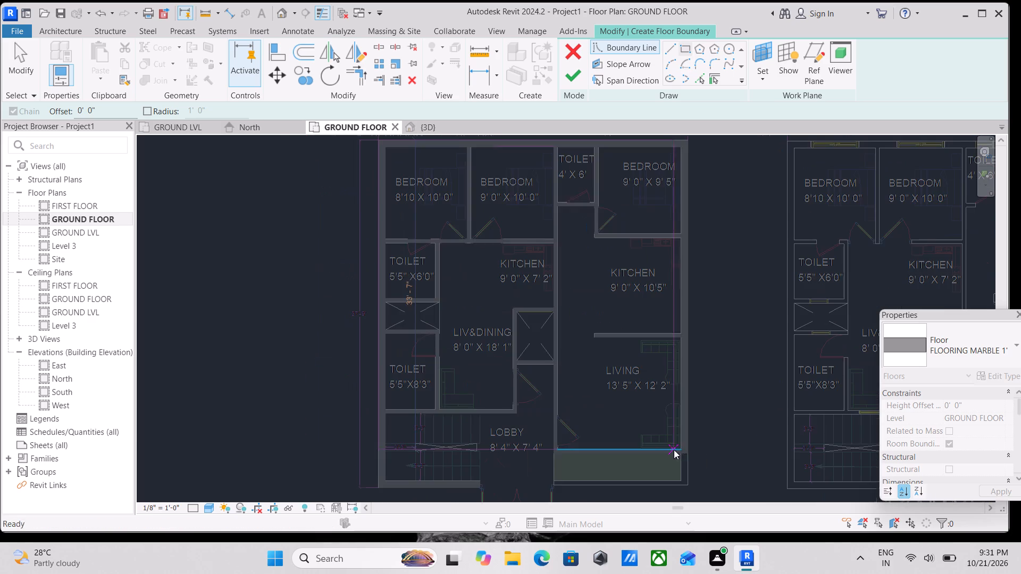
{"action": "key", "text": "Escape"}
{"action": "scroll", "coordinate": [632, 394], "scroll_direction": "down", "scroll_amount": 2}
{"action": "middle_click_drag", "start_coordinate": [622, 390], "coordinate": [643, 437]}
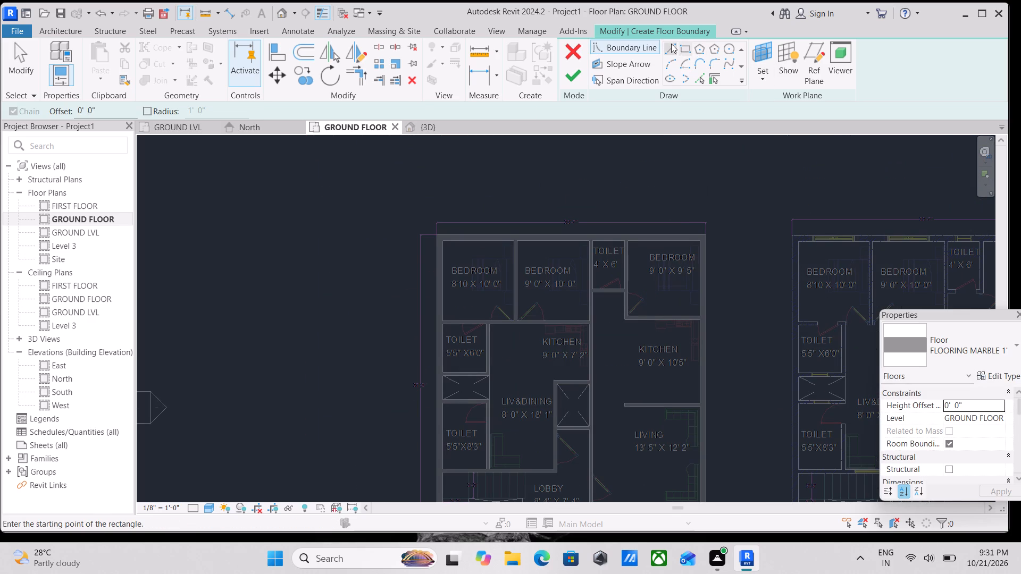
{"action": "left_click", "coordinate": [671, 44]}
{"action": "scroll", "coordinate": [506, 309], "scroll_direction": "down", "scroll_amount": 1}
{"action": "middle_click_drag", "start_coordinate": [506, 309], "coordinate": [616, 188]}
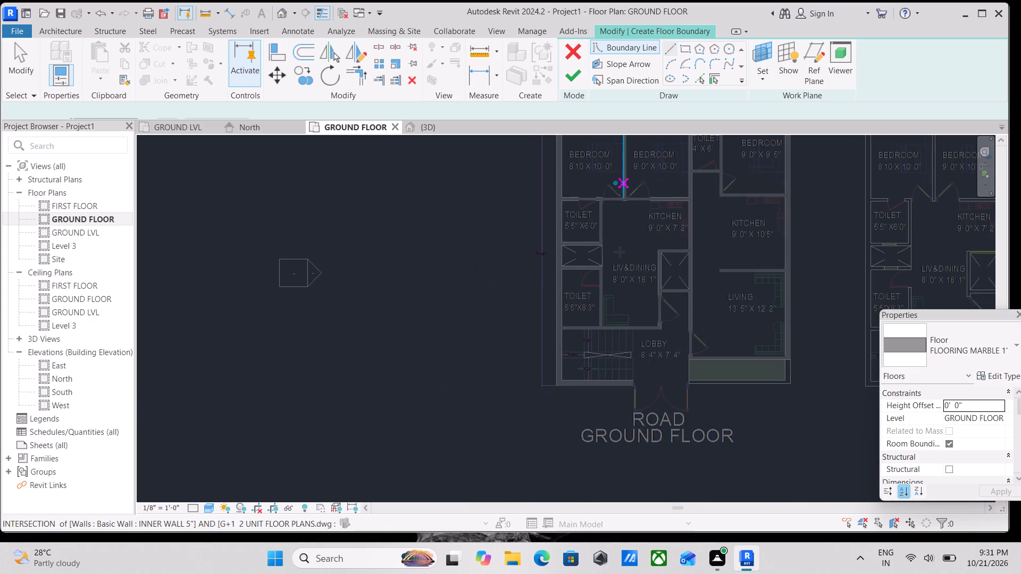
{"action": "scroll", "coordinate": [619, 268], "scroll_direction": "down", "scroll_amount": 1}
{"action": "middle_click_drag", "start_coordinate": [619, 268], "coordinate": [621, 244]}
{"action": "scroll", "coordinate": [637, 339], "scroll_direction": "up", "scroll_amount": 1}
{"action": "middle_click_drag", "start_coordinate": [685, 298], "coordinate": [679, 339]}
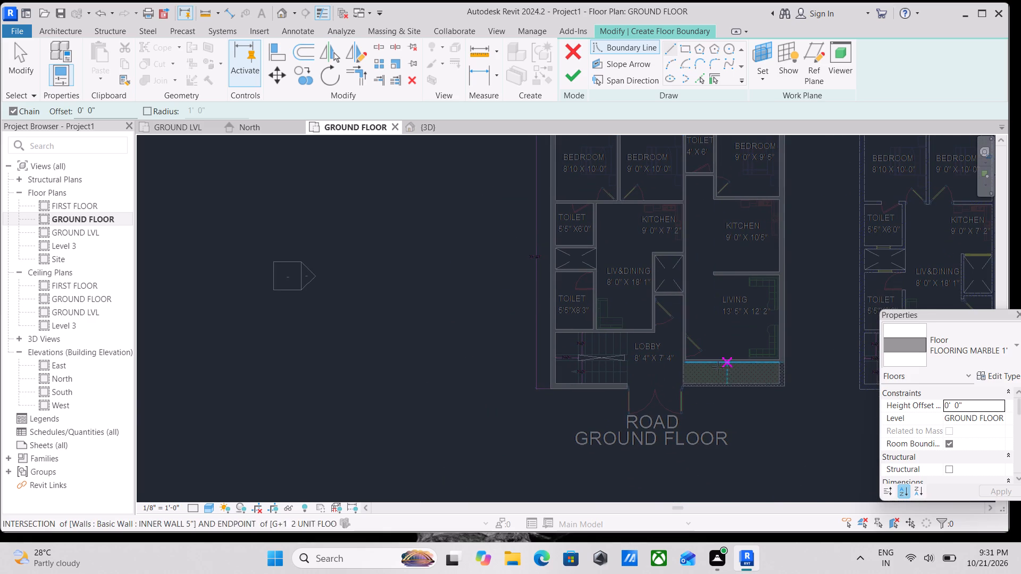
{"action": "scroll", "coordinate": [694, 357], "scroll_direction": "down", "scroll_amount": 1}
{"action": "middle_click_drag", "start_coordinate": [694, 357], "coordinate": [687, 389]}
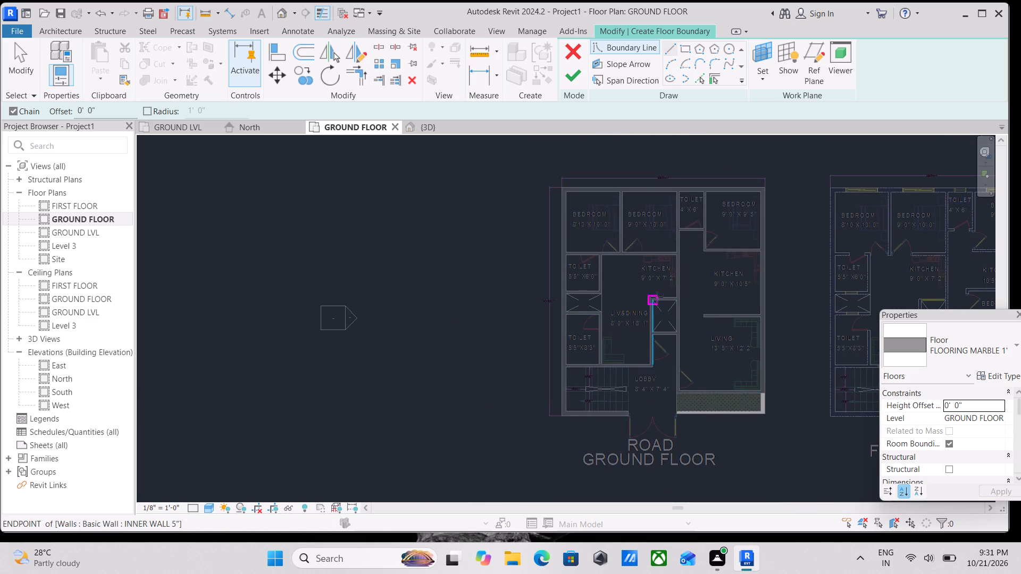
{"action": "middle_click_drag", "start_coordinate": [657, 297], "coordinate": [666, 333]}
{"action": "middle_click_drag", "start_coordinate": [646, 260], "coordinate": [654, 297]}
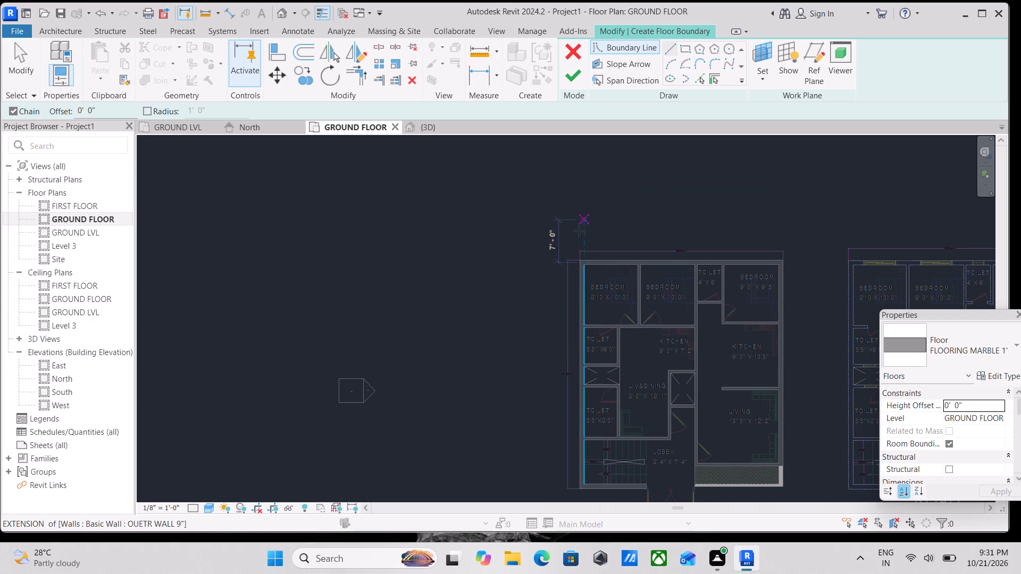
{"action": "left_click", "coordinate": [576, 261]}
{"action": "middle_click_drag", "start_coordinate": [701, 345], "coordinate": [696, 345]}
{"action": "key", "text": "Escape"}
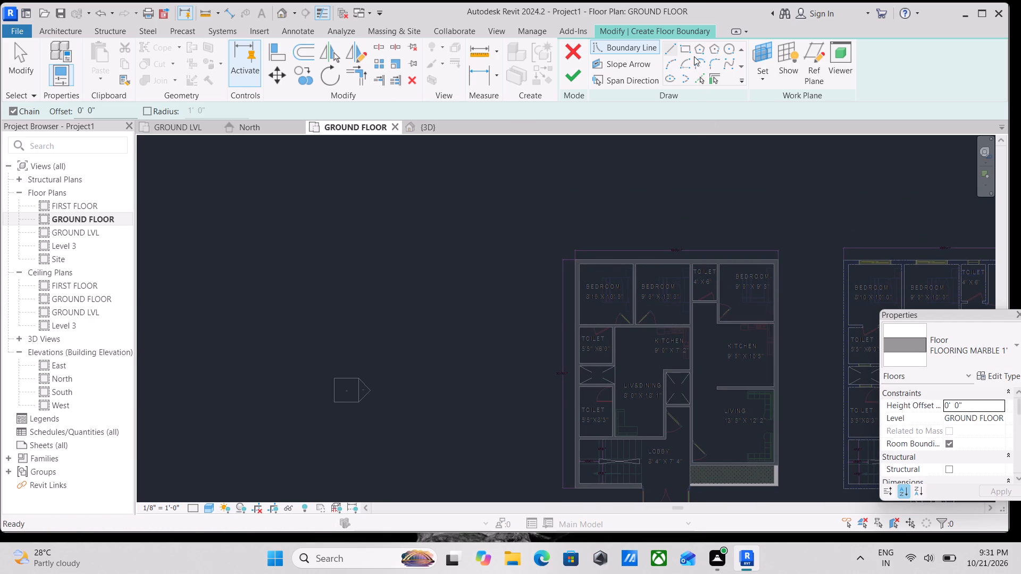
Sketch a rectangular floor boundary around the outer faces of the ground floor's outer walls, about 33'-7" by 37'-9", including the front green strip.
{"action": "left_click", "coordinate": [688, 52]}
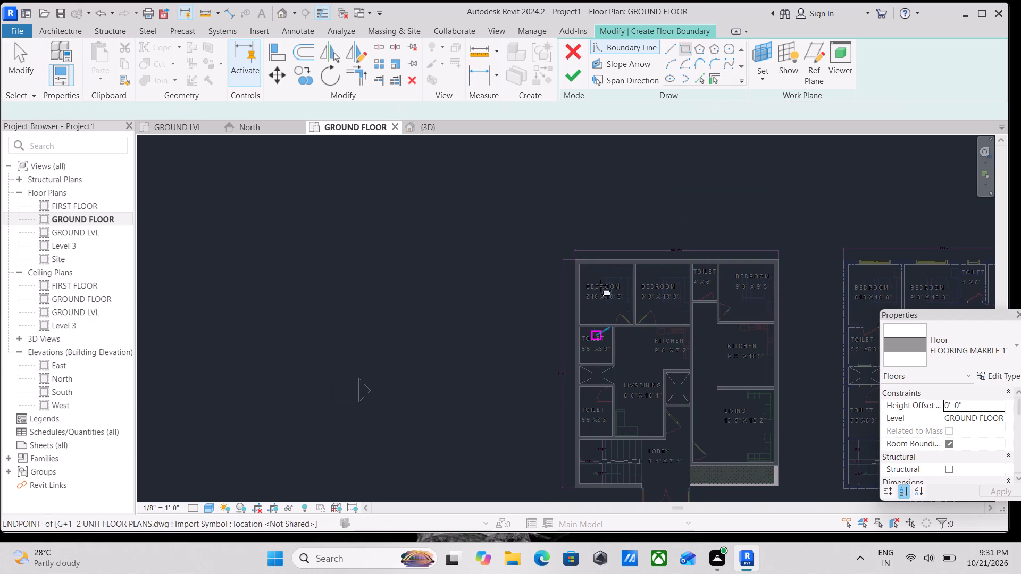
{"action": "scroll", "coordinate": [582, 259], "scroll_direction": "up", "scroll_amount": 7}
{"action": "left_click", "coordinate": [570, 259]}
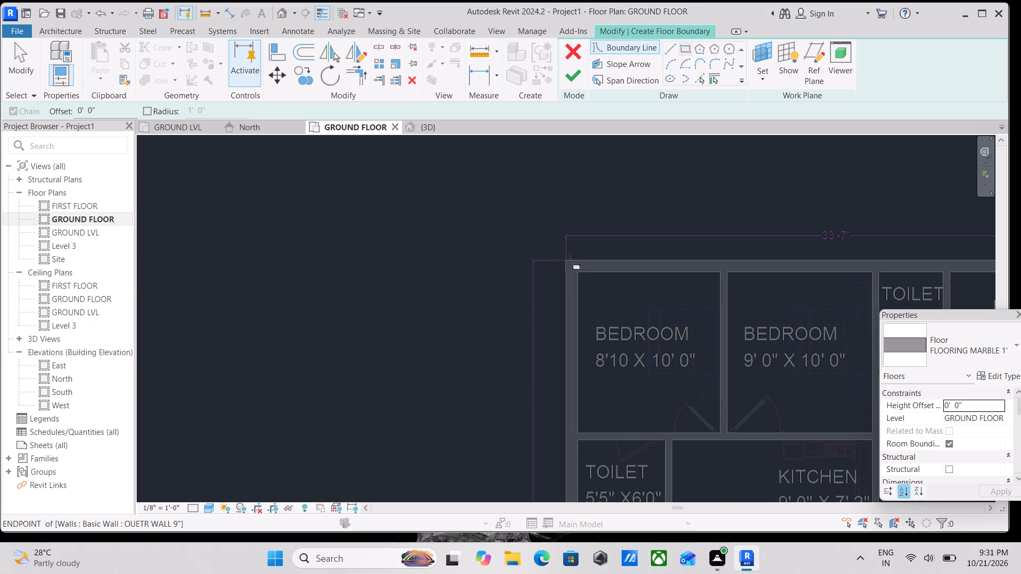
{"action": "scroll", "coordinate": [662, 356], "scroll_direction": "down", "scroll_amount": 1}
{"action": "middle_click_drag", "start_coordinate": [662, 356], "coordinate": [587, 295]}
{"action": "scroll", "coordinate": [710, 412], "scroll_direction": "down", "scroll_amount": 1}
{"action": "middle_click_drag", "start_coordinate": [710, 412], "coordinate": [588, 282]}
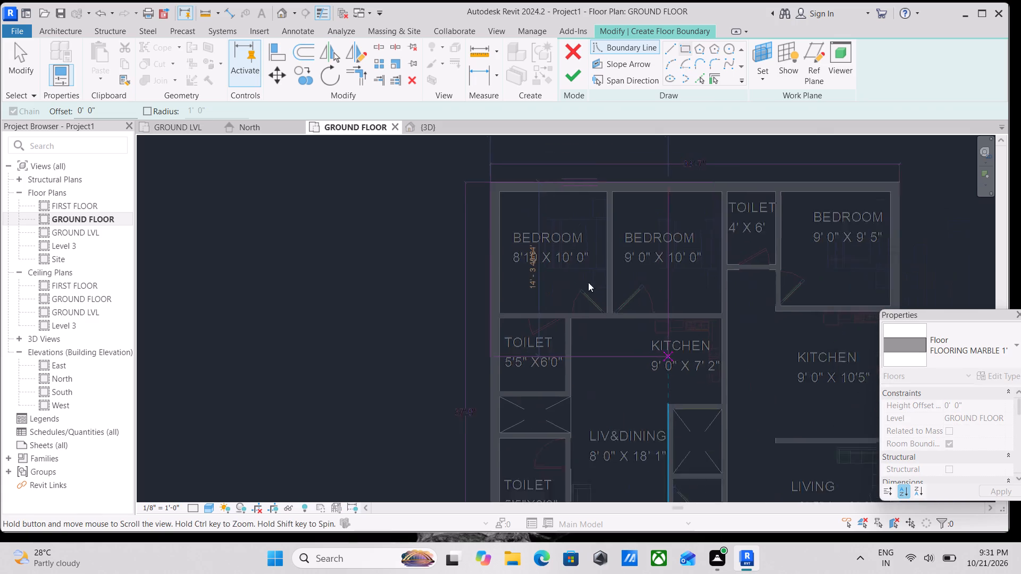
{"action": "middle_click_drag", "start_coordinate": [698, 390], "coordinate": [605, 293]}
{"action": "scroll", "coordinate": [658, 343], "scroll_direction": "down", "scroll_amount": 1}
{"action": "middle_click_drag", "start_coordinate": [709, 392], "coordinate": [622, 277]}
{"action": "scroll", "coordinate": [680, 341], "scroll_direction": "down", "scroll_amount": 1}
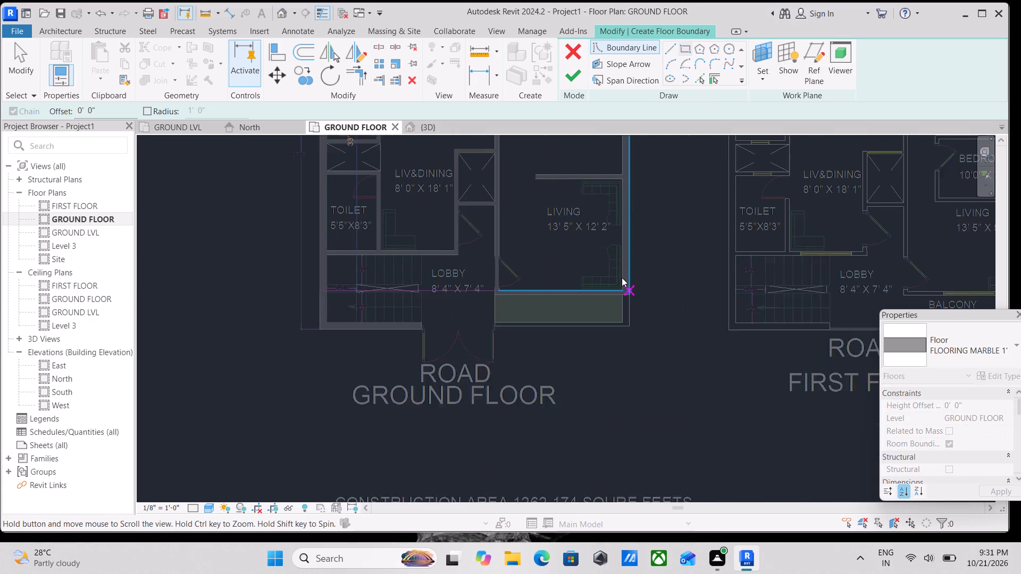
{"action": "middle_click_drag", "start_coordinate": [766, 419], "coordinate": [664, 299]}
{"action": "middle_click_drag", "start_coordinate": [584, 272], "coordinate": [657, 426]}
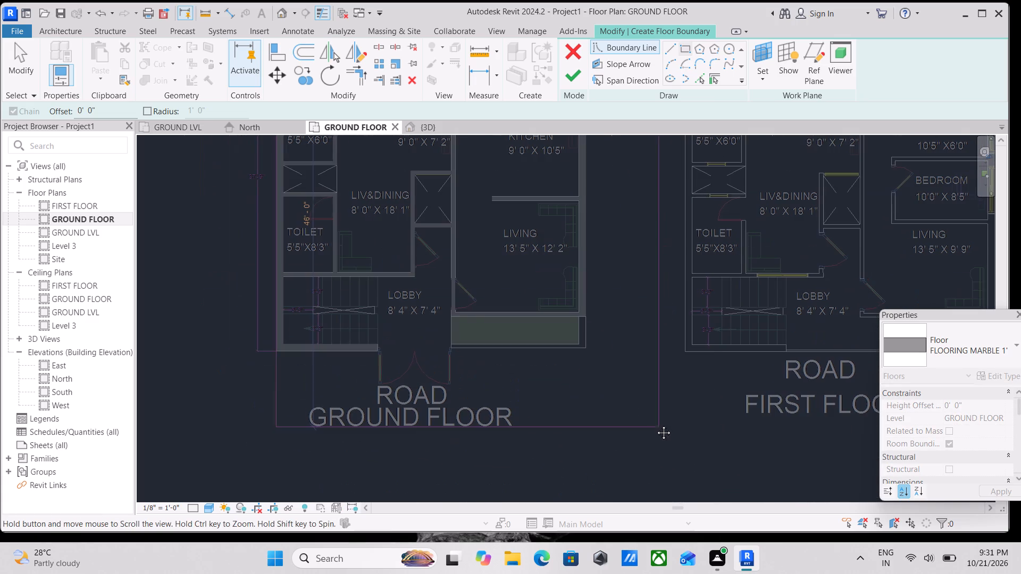
{"action": "scroll", "coordinate": [593, 328], "scroll_direction": "up", "scroll_amount": 1}
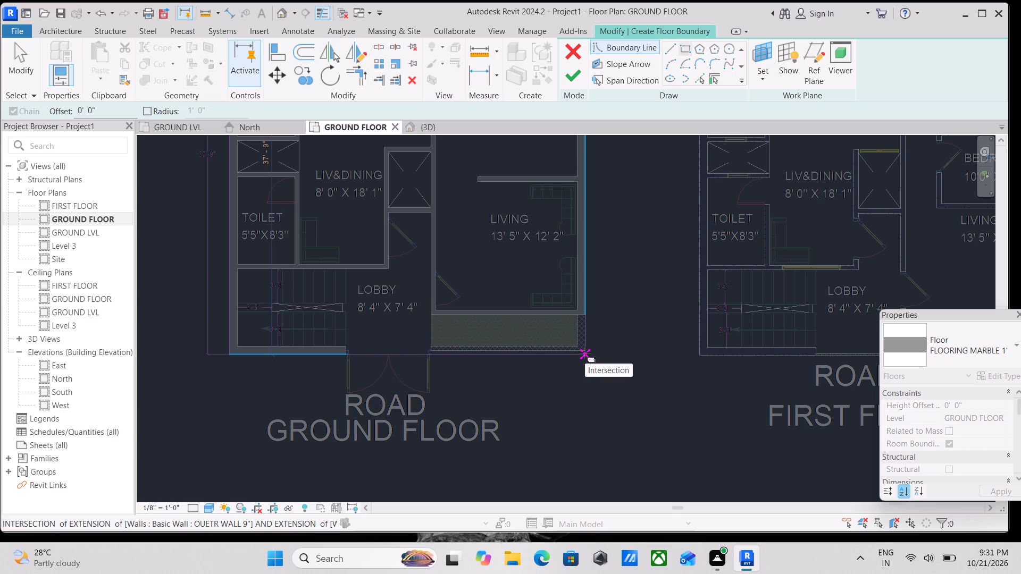
{"action": "scroll", "coordinate": [585, 352], "scroll_direction": "up", "scroll_amount": 2}
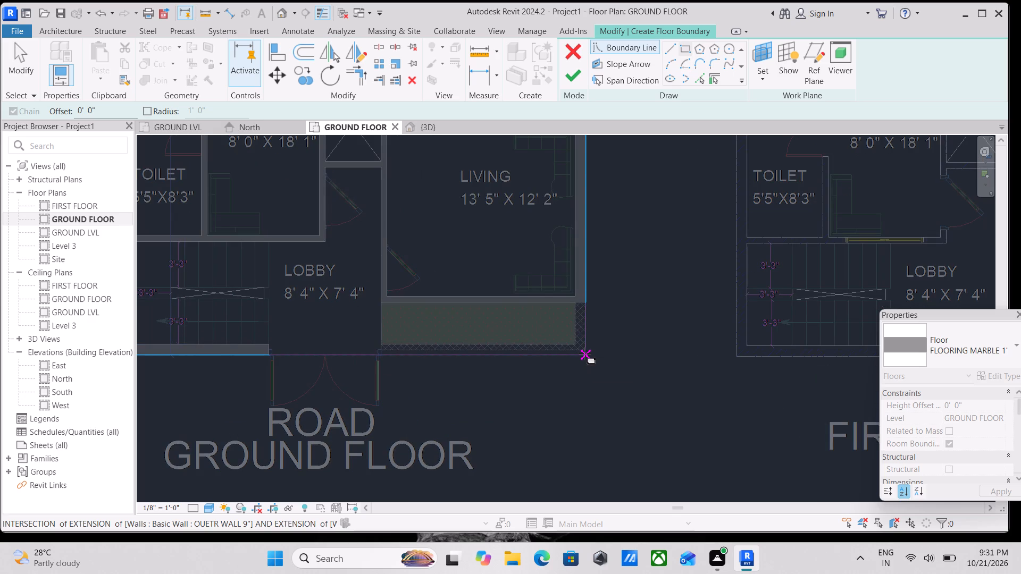
{"action": "left_click", "coordinate": [585, 353]}
{"action": "middle_click", "coordinate": [585, 353]}
{"action": "key", "text": "Escape"}
Sketch an inner rectangle about 13'-10" by 3'-0" around the green strip in front of the living room to leave it out of the floor.
{"action": "scroll", "coordinate": [566, 327], "scroll_direction": "down", "scroll_amount": 1}
{"action": "middle_click_drag", "start_coordinate": [566, 327], "coordinate": [629, 403]}
{"action": "scroll", "coordinate": [543, 318], "scroll_direction": "down", "scroll_amount": 1}
{"action": "middle_click_drag", "start_coordinate": [543, 318], "coordinate": [578, 346]}
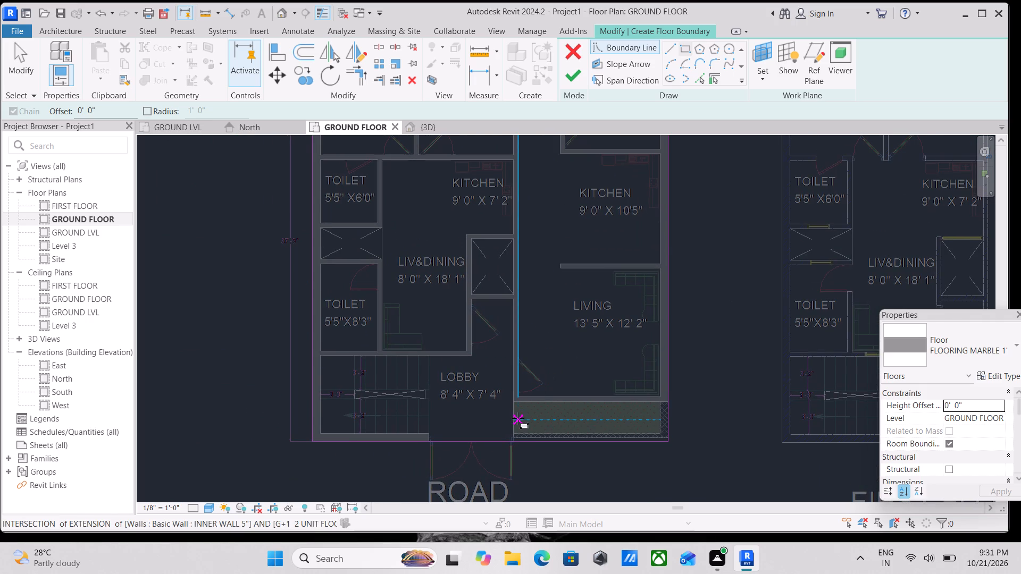
{"action": "scroll", "coordinate": [518, 418], "scroll_direction": "up", "scroll_amount": 5}
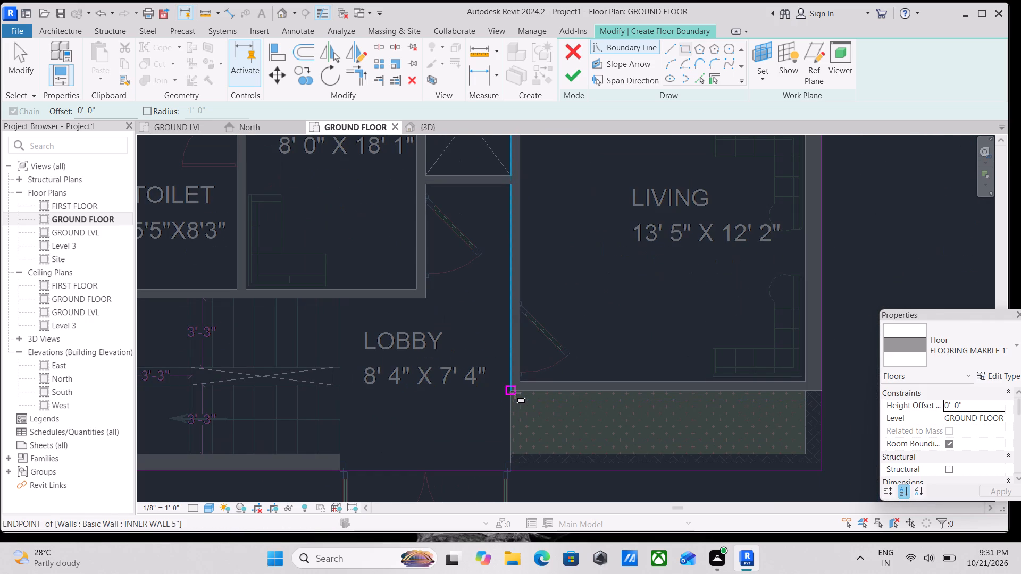
{"action": "left_click", "coordinate": [515, 392]}
{"action": "middle_click_drag", "start_coordinate": [618, 463], "coordinate": [564, 438]}
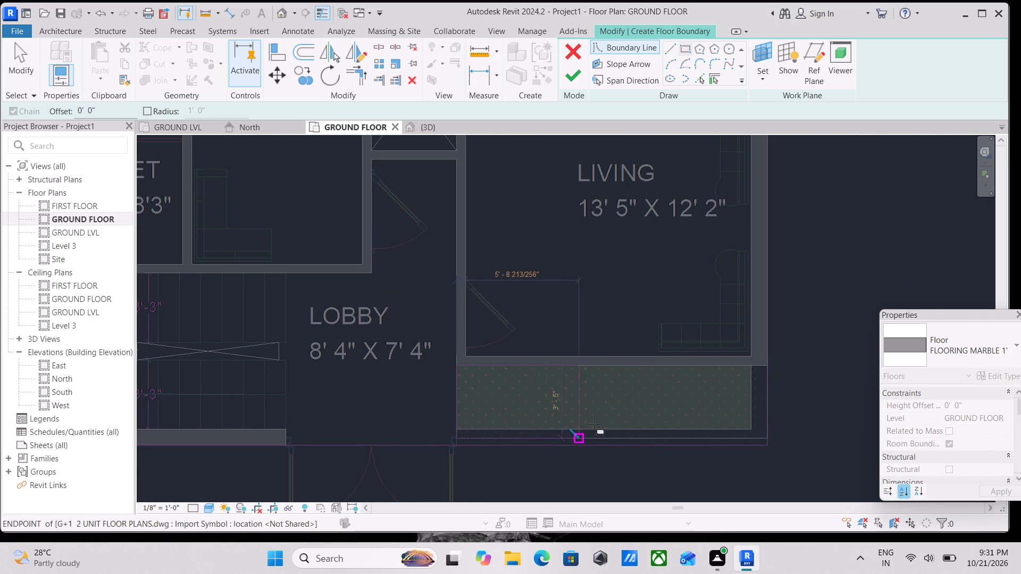
{"action": "left_click", "coordinate": [751, 432]}
{"action": "scroll", "coordinate": [673, 413], "scroll_direction": "down", "scroll_amount": 1}
{"action": "middle_click_drag", "start_coordinate": [673, 413], "coordinate": [683, 437]}
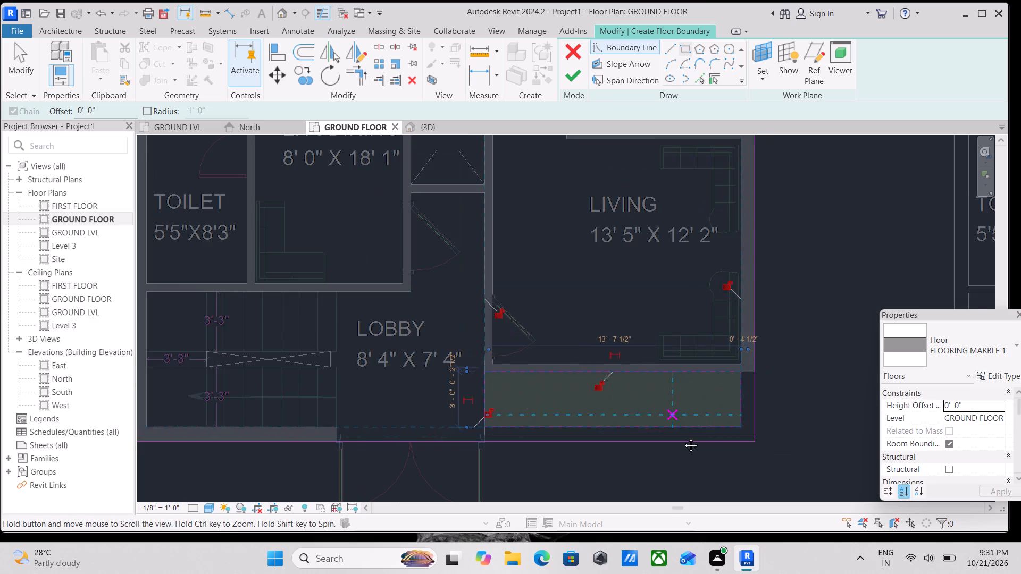
{"action": "middle_click_drag", "start_coordinate": [683, 437], "coordinate": [696, 462]}
{"action": "key", "text": "Escape"}
Finish the floor boundary sketch to create the FLOORING MARBLE 1' slab on the GROUND FLOOR level.
{"action": "scroll", "coordinate": [595, 292], "scroll_direction": "down", "scroll_amount": 2}
{"action": "middle_click_drag", "start_coordinate": [595, 292], "coordinate": [617, 331]}
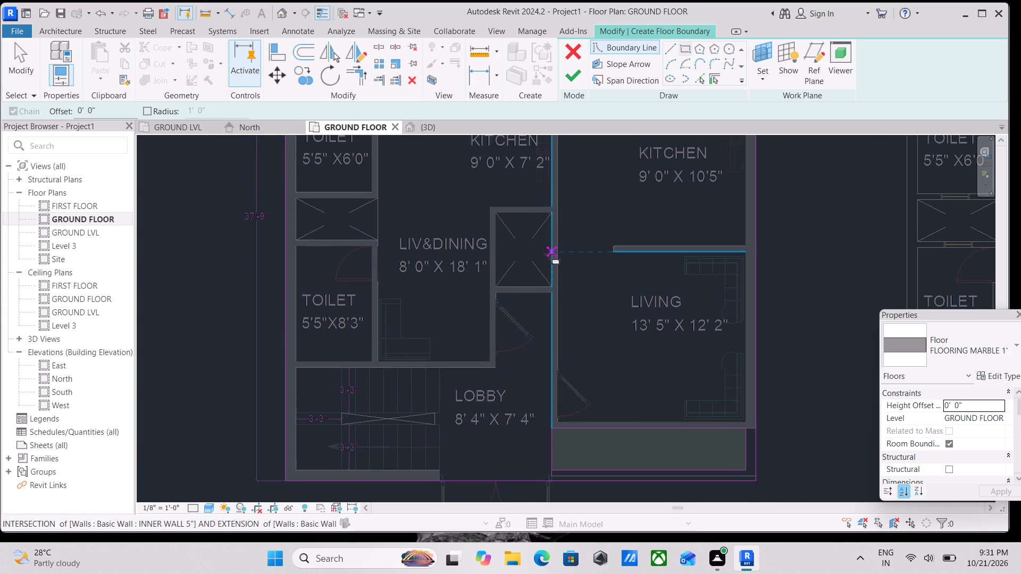
{"action": "middle_click_drag", "start_coordinate": [549, 254], "coordinate": [656, 431]}
{"action": "scroll", "coordinate": [656, 428], "scroll_direction": "down", "scroll_amount": 1}
{"action": "scroll", "coordinate": [655, 431], "scroll_direction": "up", "scroll_amount": 1}
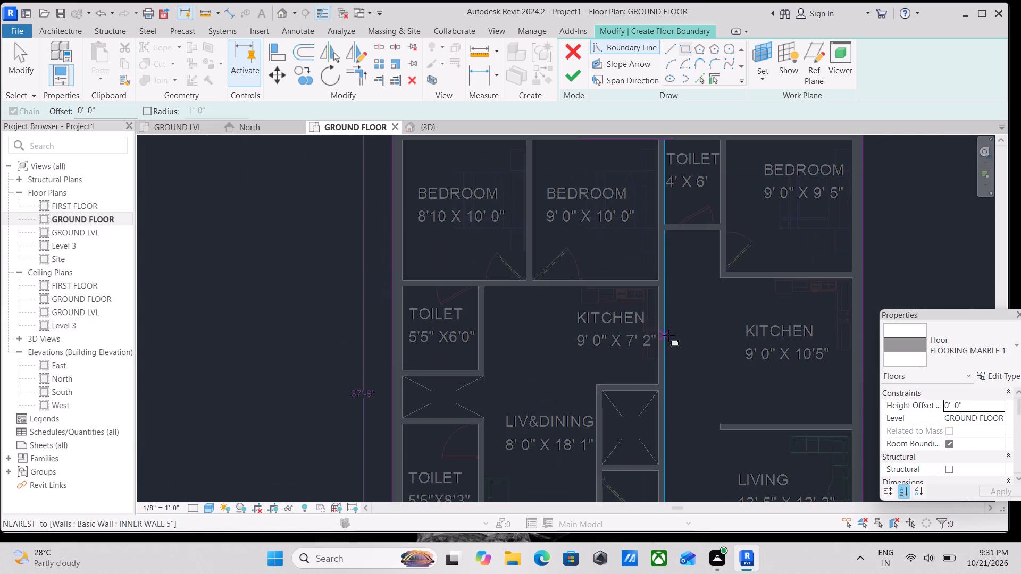
{"action": "scroll", "coordinate": [666, 335], "scroll_direction": "down", "scroll_amount": 1}
{"action": "middle_click_drag", "start_coordinate": [666, 335], "coordinate": [635, 260]}
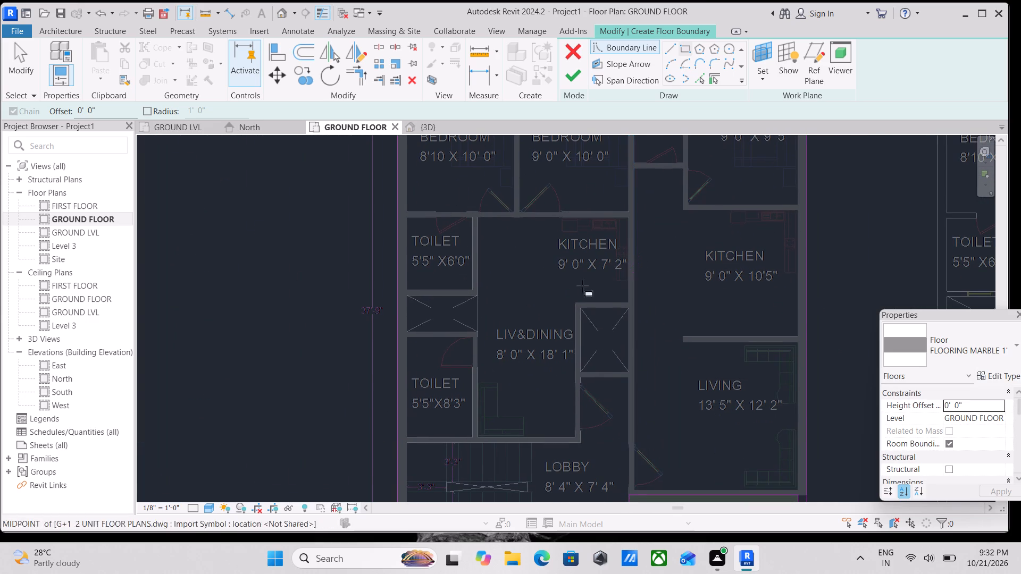
{"action": "scroll", "coordinate": [484, 334], "scroll_direction": "up", "scroll_amount": 2}
{"action": "scroll", "coordinate": [463, 320], "scroll_direction": "down", "scroll_amount": 1}
{"action": "middle_click_drag", "start_coordinate": [463, 320], "coordinate": [474, 328]}
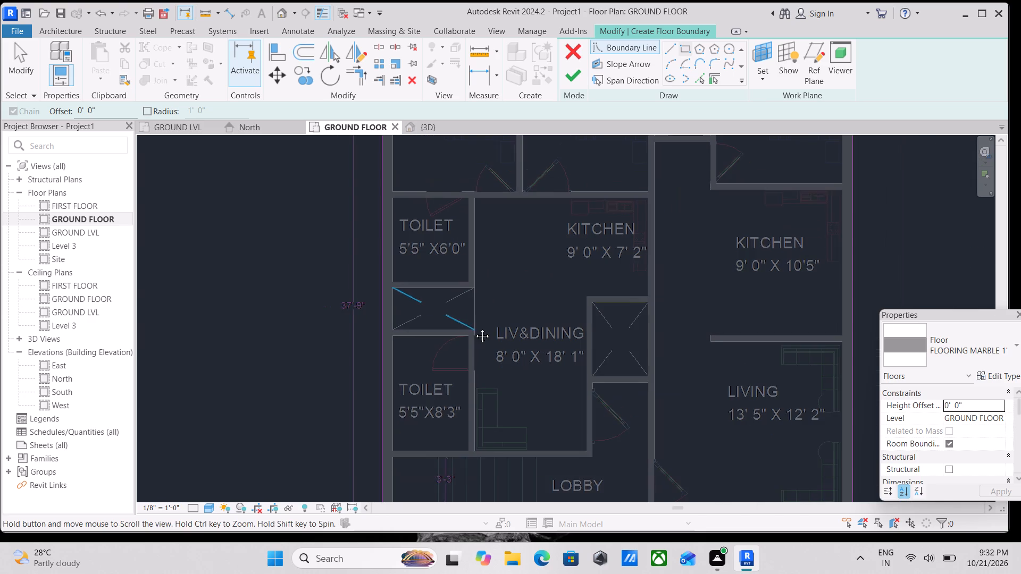
{"action": "middle_click_drag", "start_coordinate": [474, 328], "coordinate": [509, 352]}
{"action": "left_click", "coordinate": [572, 81]}
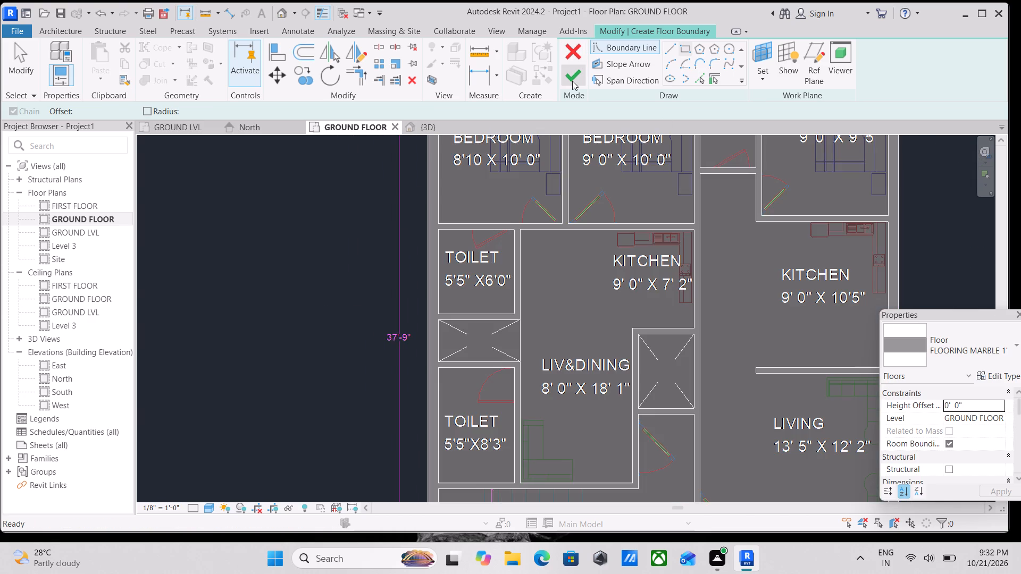
{"action": "scroll", "coordinate": [579, 123], "scroll_direction": "down", "scroll_amount": 3}
{"action": "middle_click_drag", "start_coordinate": [655, 296], "coordinate": [597, 254]}
{"action": "key", "text": "Escape"}
Examine the finished ground floor slab in plan, including its edges along the outer walls and the cut-out at the front green strip.
{"action": "scroll", "coordinate": [664, 357], "scroll_direction": "up", "scroll_amount": 1}
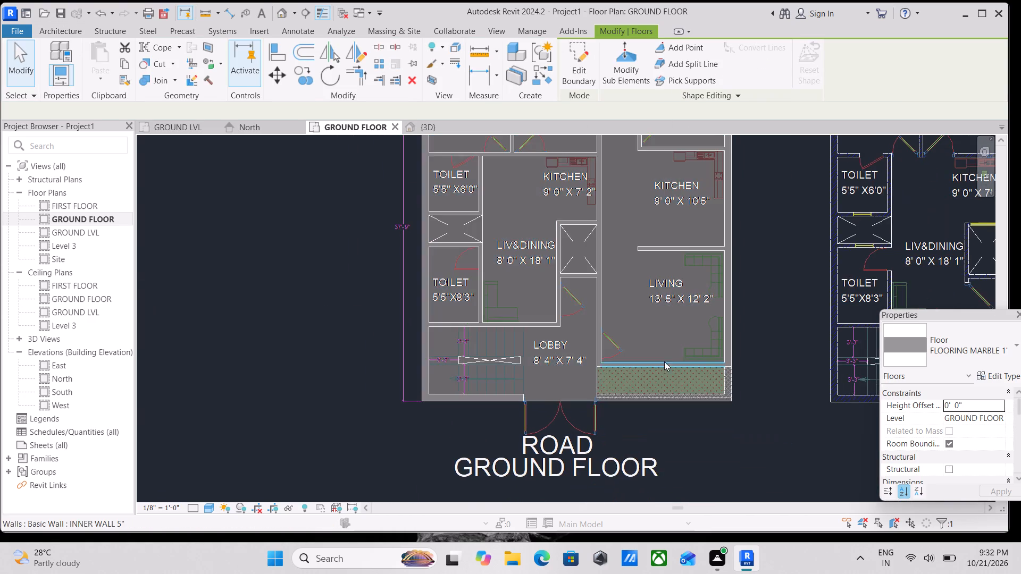
{"action": "scroll", "coordinate": [664, 361], "scroll_direction": "up", "scroll_amount": 2}
{"action": "scroll", "coordinate": [582, 370], "scroll_direction": "up", "scroll_amount": 2}
{"action": "middle_click_drag", "start_coordinate": [628, 400], "coordinate": [661, 435]}
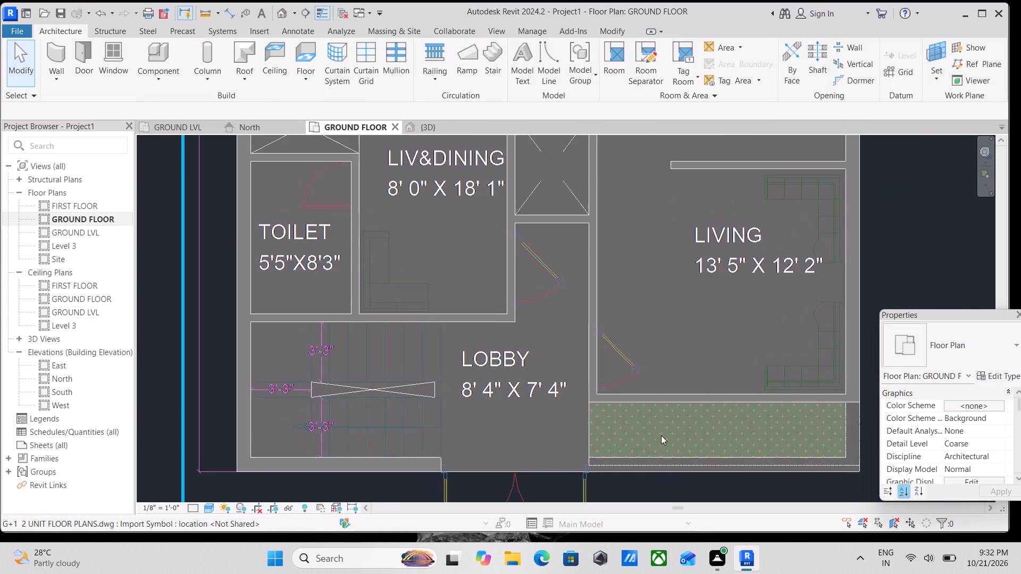
{"action": "scroll", "coordinate": [659, 430], "scroll_direction": "down", "scroll_amount": 2}
{"action": "middle_click_drag", "start_coordinate": [659, 430], "coordinate": [665, 441]}
{"action": "scroll", "coordinate": [647, 435], "scroll_direction": "down", "scroll_amount": 2}
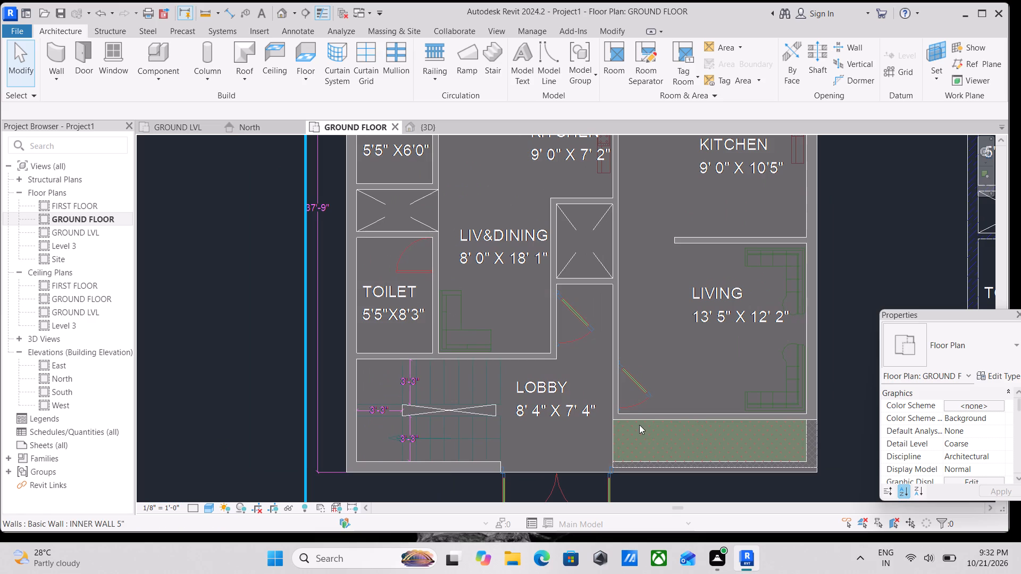
{"action": "scroll", "coordinate": [639, 425], "scroll_direction": "down", "scroll_amount": 1}
{"action": "middle_click_drag", "start_coordinate": [639, 425], "coordinate": [649, 458]}
{"action": "scroll", "coordinate": [529, 294], "scroll_direction": "down", "scroll_amount": 2}
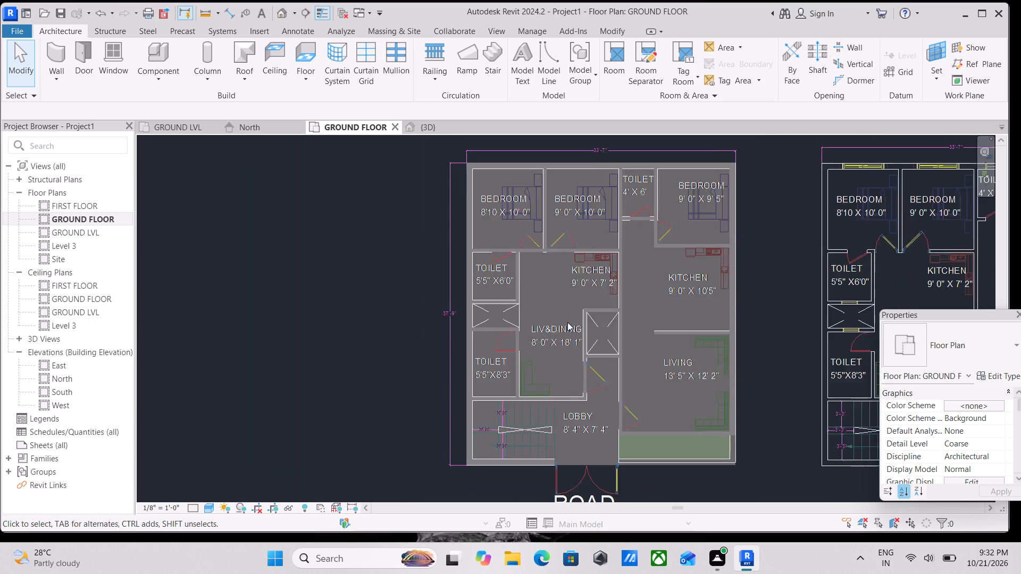
{"action": "middle_click_drag", "start_coordinate": [622, 394], "coordinate": [696, 313], "text": "shift"}
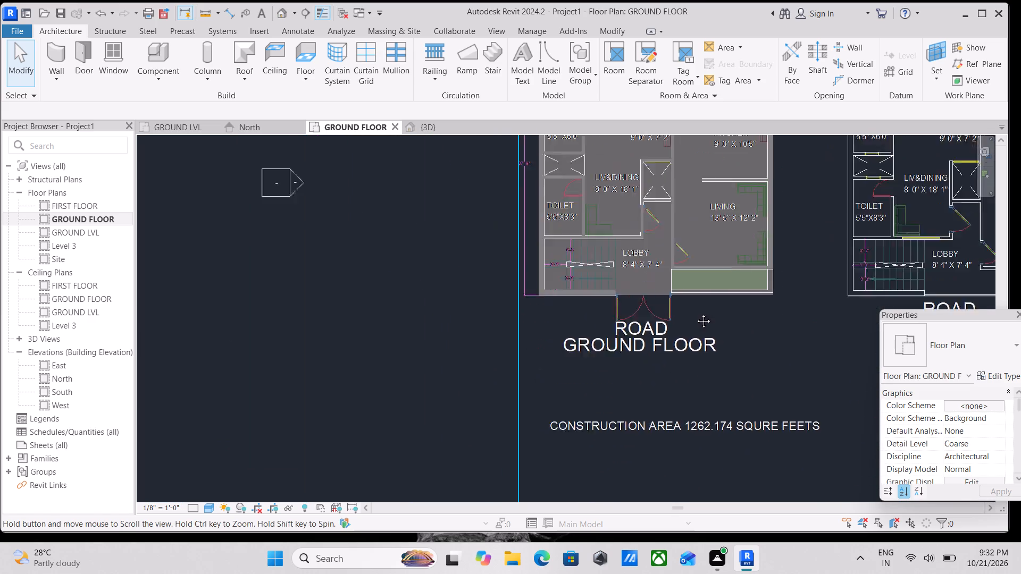
{"action": "middle_click_drag", "start_coordinate": [696, 313], "coordinate": [697, 344], "text": "shift"}
{"action": "middle_click_drag", "start_coordinate": [656, 271], "coordinate": [633, 369]}
{"action": "scroll", "coordinate": [627, 318], "scroll_direction": "up", "scroll_amount": 5}
{"action": "key", "text": "Escape"}
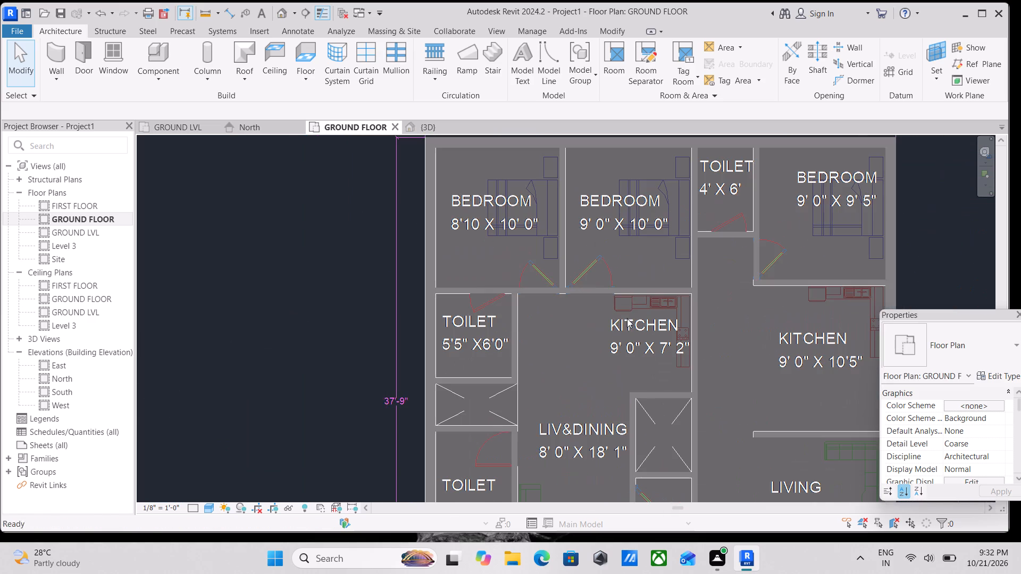
{"action": "middle_click_drag", "start_coordinate": [664, 246], "coordinate": [558, 314]}
{"action": "scroll", "coordinate": [548, 248], "scroll_direction": "down", "scroll_amount": 2}
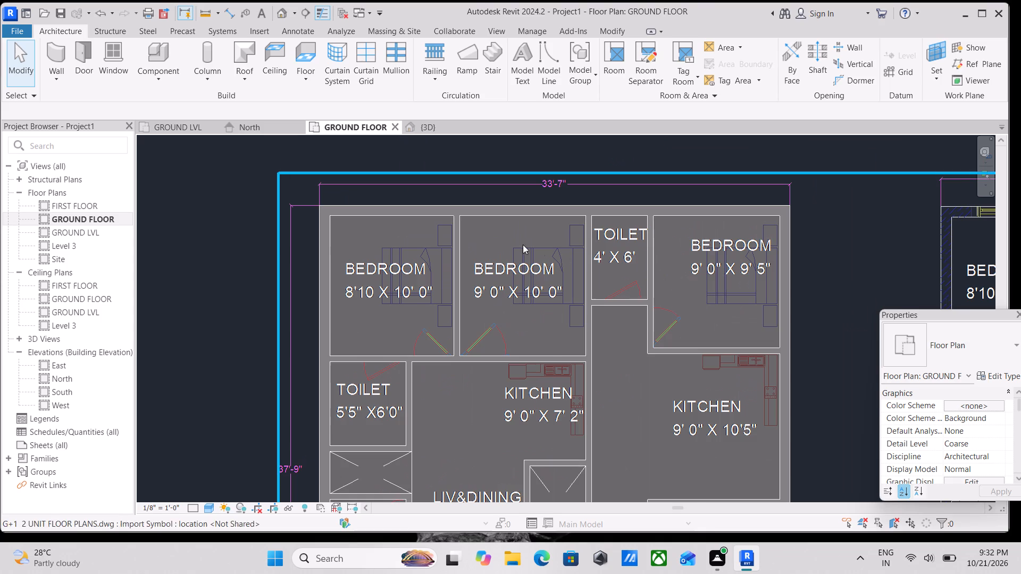
{"action": "scroll", "coordinate": [523, 244], "scroll_direction": "down", "scroll_amount": 1}
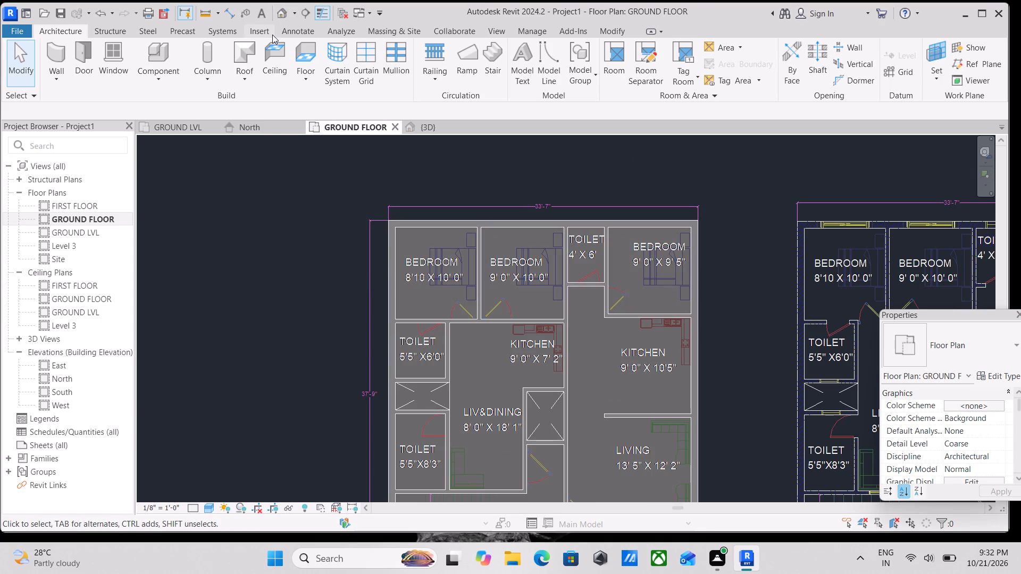
Inspect the marble ground floor slab in 3D, especially its front edge, entrance area and the cut-out around the green strip.
{"action": "scroll", "coordinate": [576, 269], "scroll_direction": "down", "scroll_amount": 3}
{"action": "middle_click_drag", "start_coordinate": [576, 269], "coordinate": [550, 223]}
{"action": "scroll", "coordinate": [574, 241], "scroll_direction": "up", "scroll_amount": 2}
{"action": "left_click", "coordinate": [437, 126]}
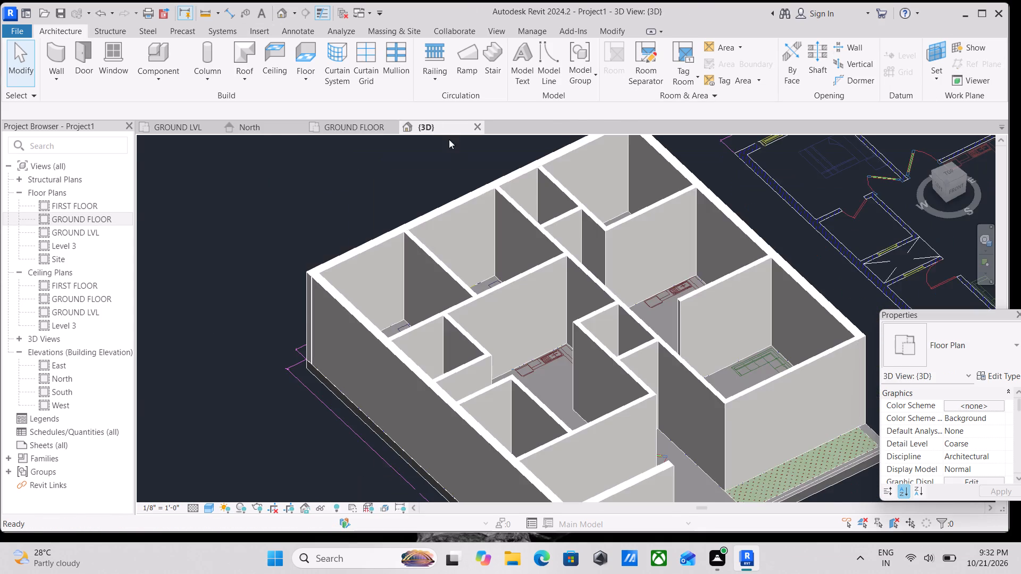
{"action": "scroll", "coordinate": [555, 292], "scroll_direction": "down", "scroll_amount": 5}
{"action": "middle_click_drag", "start_coordinate": [630, 328], "coordinate": [664, 198], "text": "shift"}
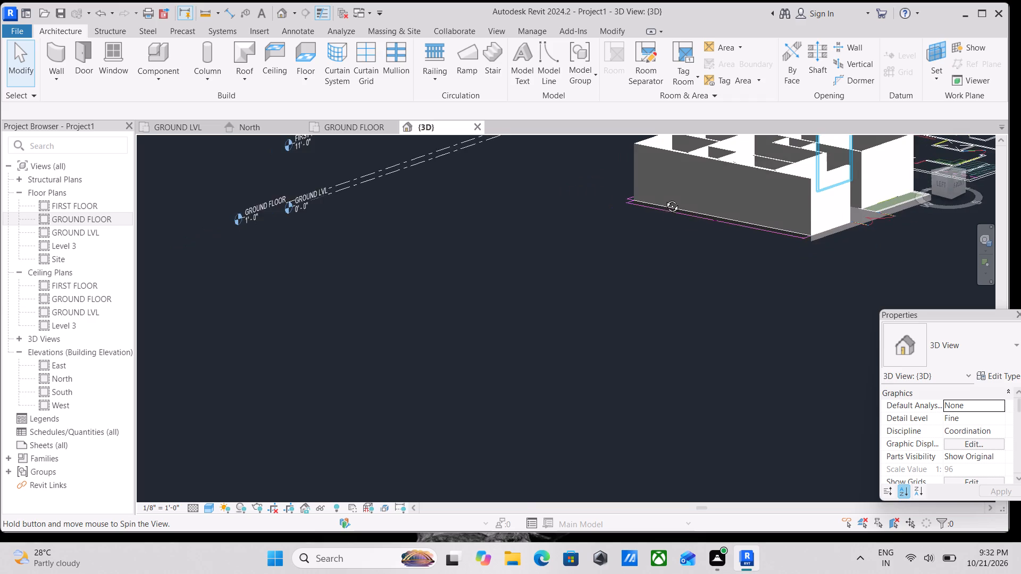
{"action": "middle_click_drag", "start_coordinate": [664, 198], "coordinate": [619, 238], "text": "shift"}
{"action": "scroll", "coordinate": [626, 207], "scroll_direction": "up", "scroll_amount": 7}
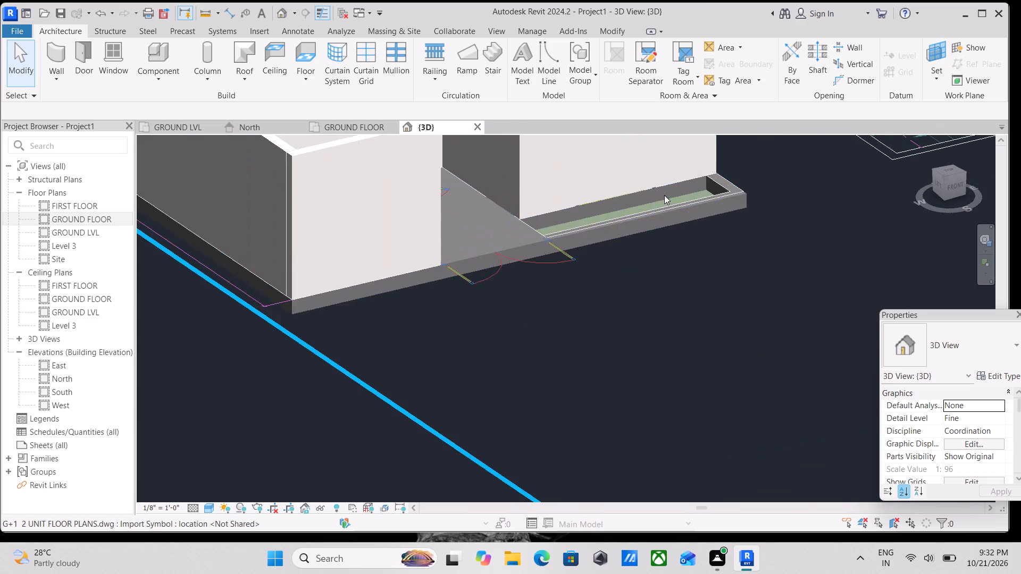
{"action": "middle_click_drag", "start_coordinate": [671, 200], "coordinate": [691, 256]}
{"action": "scroll", "coordinate": [687, 271], "scroll_direction": "up", "scroll_amount": 1}
{"action": "scroll", "coordinate": [659, 275], "scroll_direction": "up", "scroll_amount": 3, "text": "shift"}
{"action": "middle_click_drag", "start_coordinate": [660, 272], "coordinate": [694, 316]}
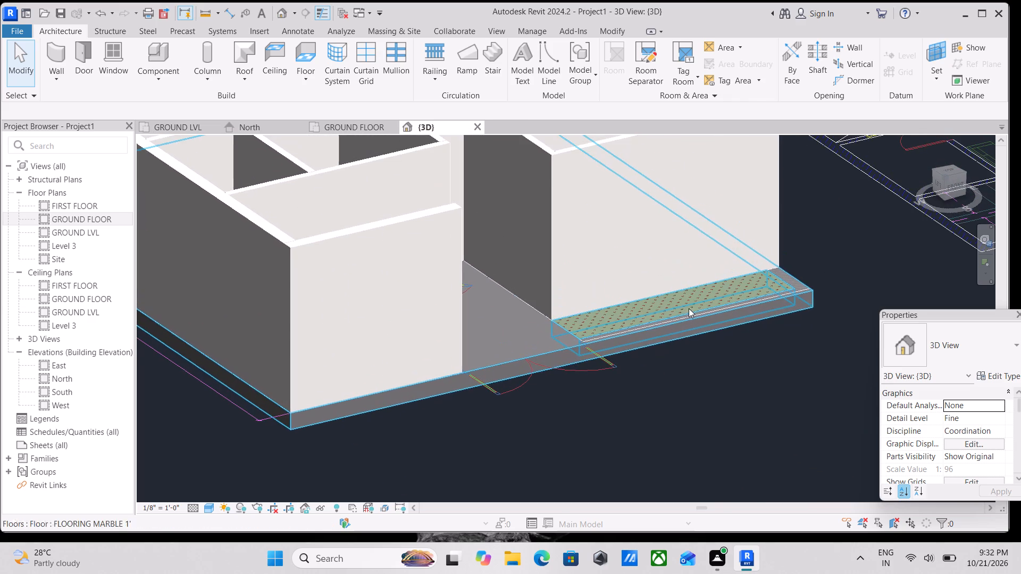
{"action": "middle_click_drag", "start_coordinate": [659, 283], "coordinate": [702, 367], "text": "shift"}
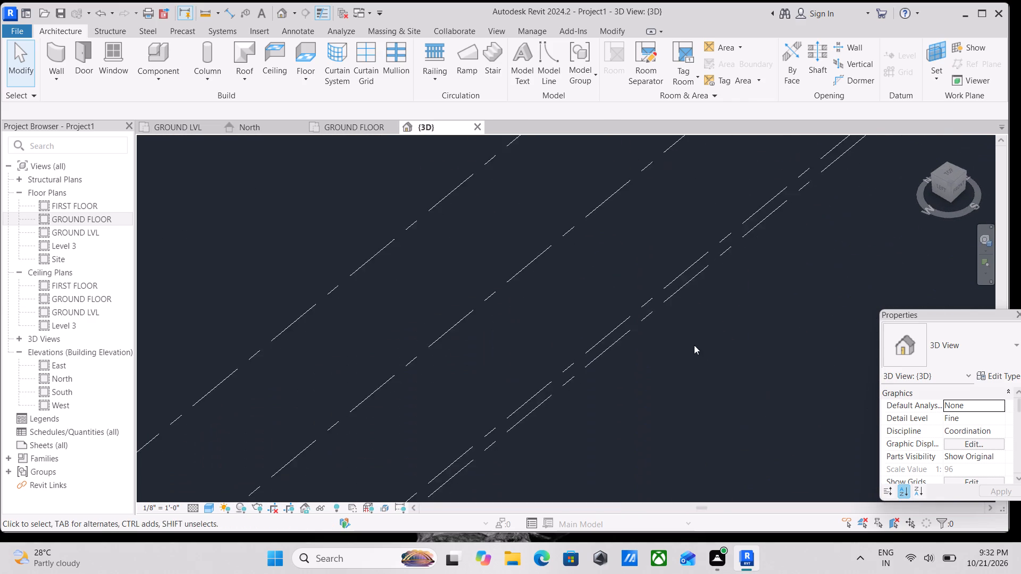
{"action": "scroll", "coordinate": [694, 344], "scroll_direction": "down", "scroll_amount": 2}
{"action": "middle_click_drag", "start_coordinate": [692, 343], "coordinate": [529, 109]}
{"action": "scroll", "coordinate": [531, 138], "scroll_direction": "down", "scroll_amount": 3}
{"action": "middle_click_drag", "start_coordinate": [583, 208], "coordinate": [452, 99]}
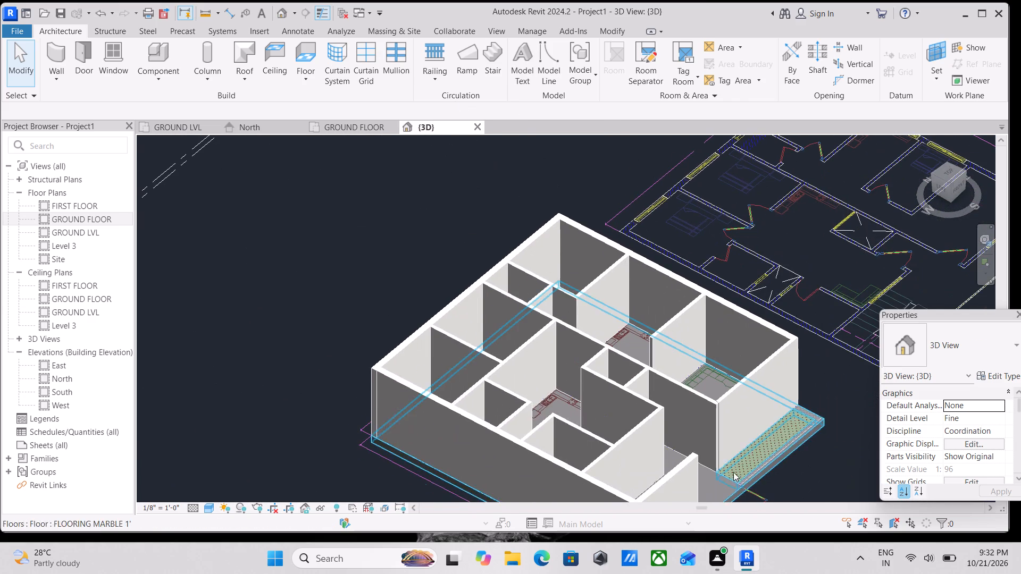
{"action": "middle_click_drag", "start_coordinate": [731, 467], "coordinate": [605, 306]}
{"action": "scroll", "coordinate": [590, 357], "scroll_direction": "up", "scroll_amount": 5}
{"action": "scroll", "coordinate": [590, 354], "scroll_direction": "down", "scroll_amount": 3}
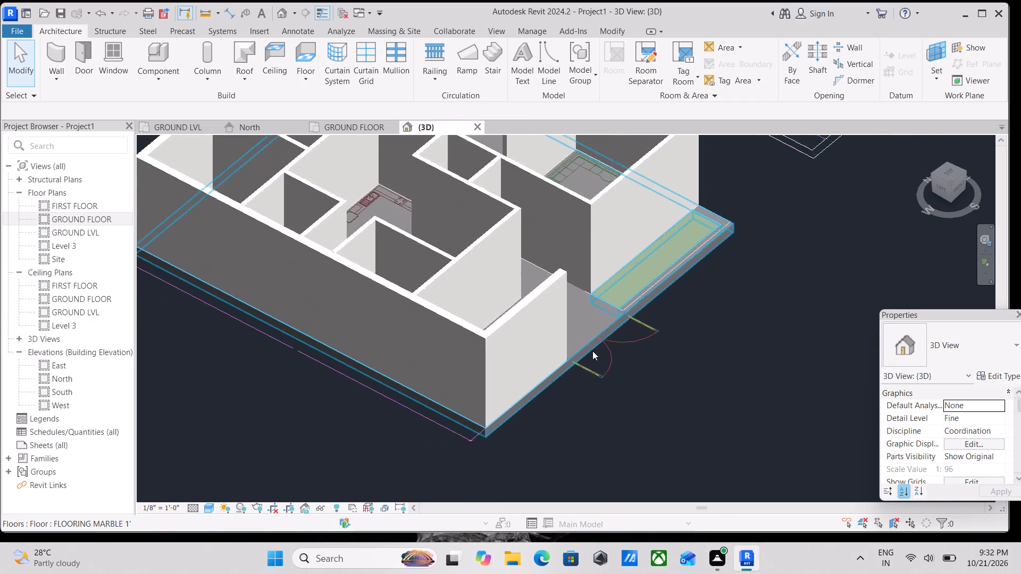
{"action": "scroll", "coordinate": [592, 351], "scroll_direction": "down", "scroll_amount": 2}
{"action": "middle_click_drag", "start_coordinate": [592, 351], "coordinate": [601, 368]}
{"action": "scroll", "coordinate": [602, 371], "scroll_direction": "down", "scroll_amount": 1}
{"action": "middle_click_drag", "start_coordinate": [602, 371], "coordinate": [602, 384]}
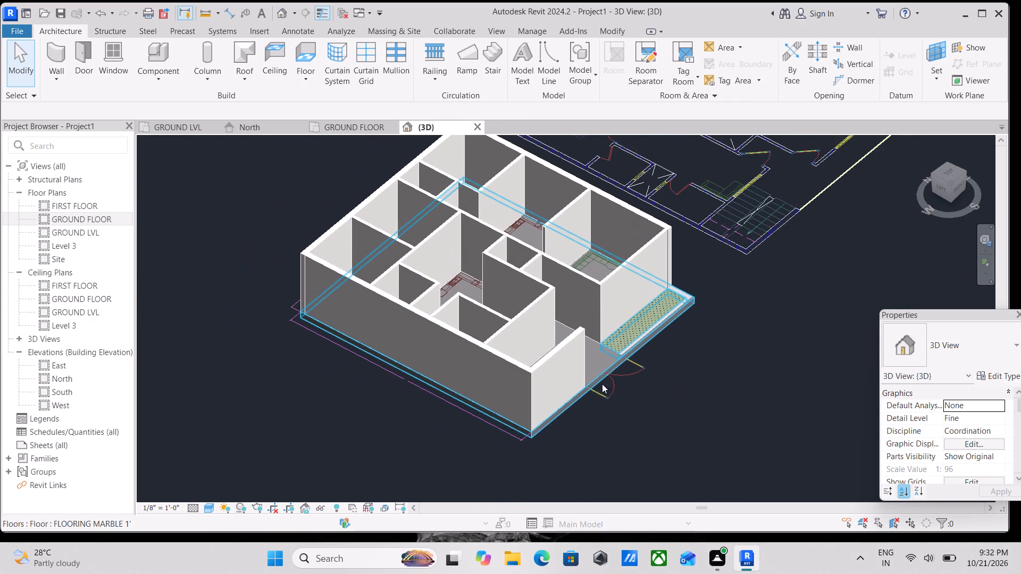
{"action": "scroll", "coordinate": [639, 340], "scroll_direction": "down", "scroll_amount": 2}
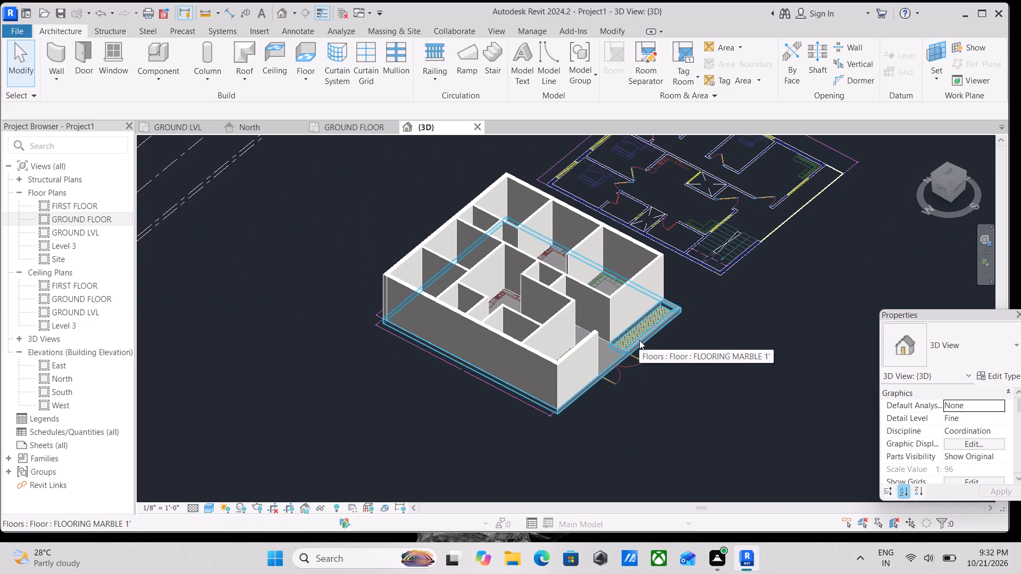
{"action": "scroll", "coordinate": [639, 340], "scroll_direction": "down", "scroll_amount": 2}
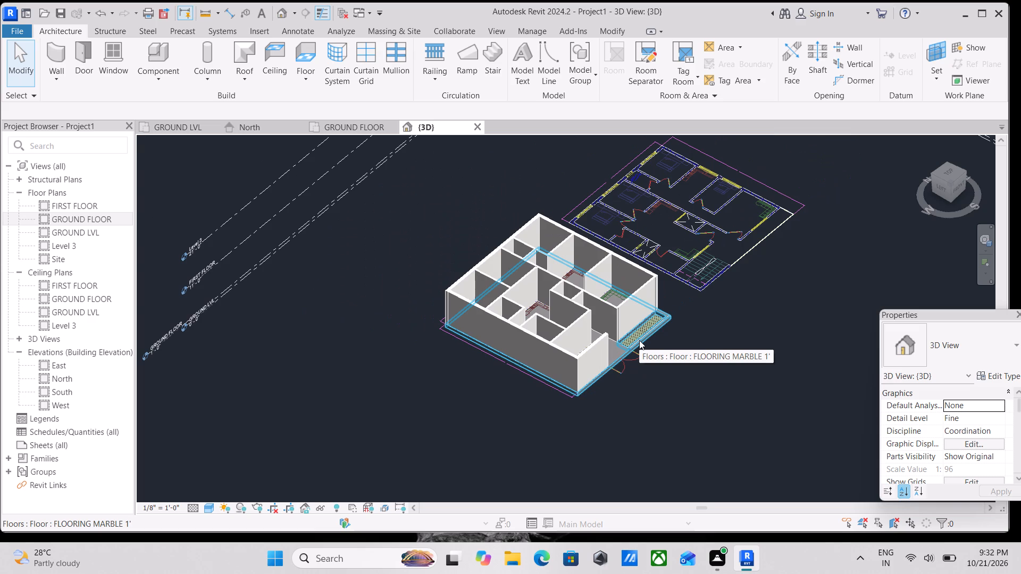
{"action": "scroll", "coordinate": [660, 335], "scroll_direction": "up", "scroll_amount": 2}
{"action": "scroll", "coordinate": [656, 329], "scroll_direction": "down", "scroll_amount": 2}
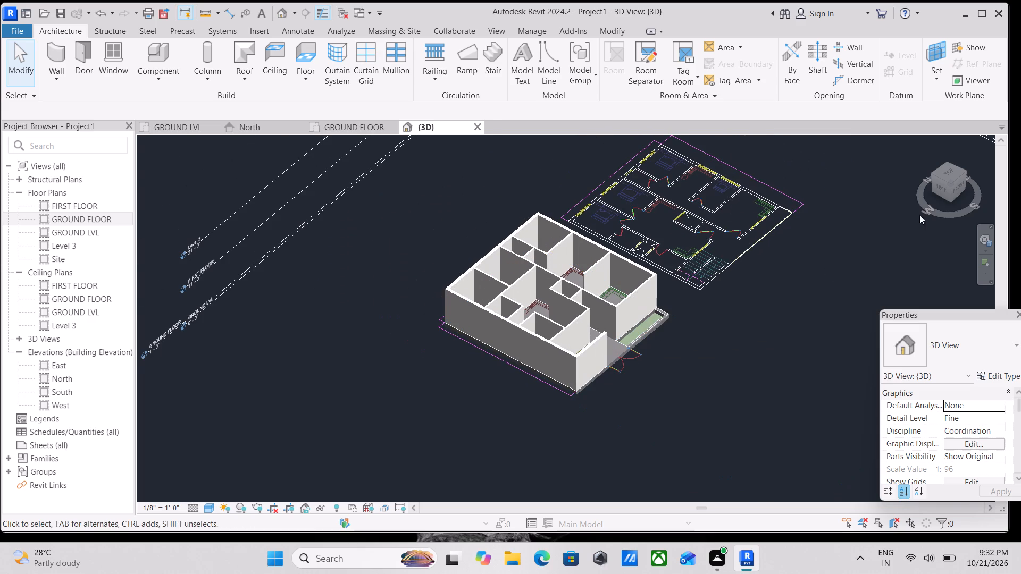
Examine the ground floor walls and slab in 3D from the front and from the front-left corner, against the level lines.
{"action": "left_click", "coordinate": [957, 187]}
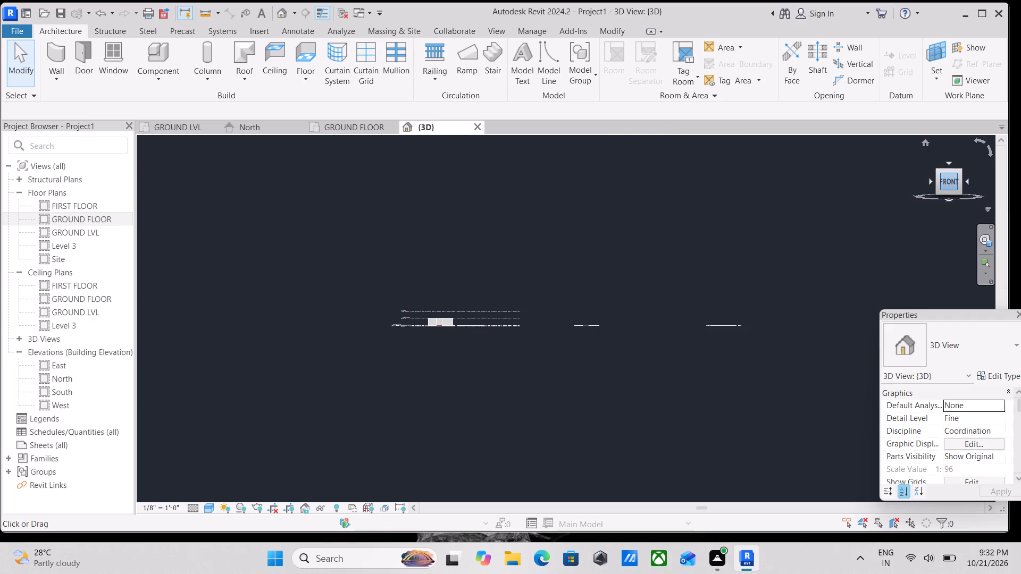
{"action": "scroll", "coordinate": [875, 195], "scroll_direction": "up", "scroll_amount": 4}
{"action": "middle_click_drag", "start_coordinate": [381, 427], "coordinate": [653, 475]}
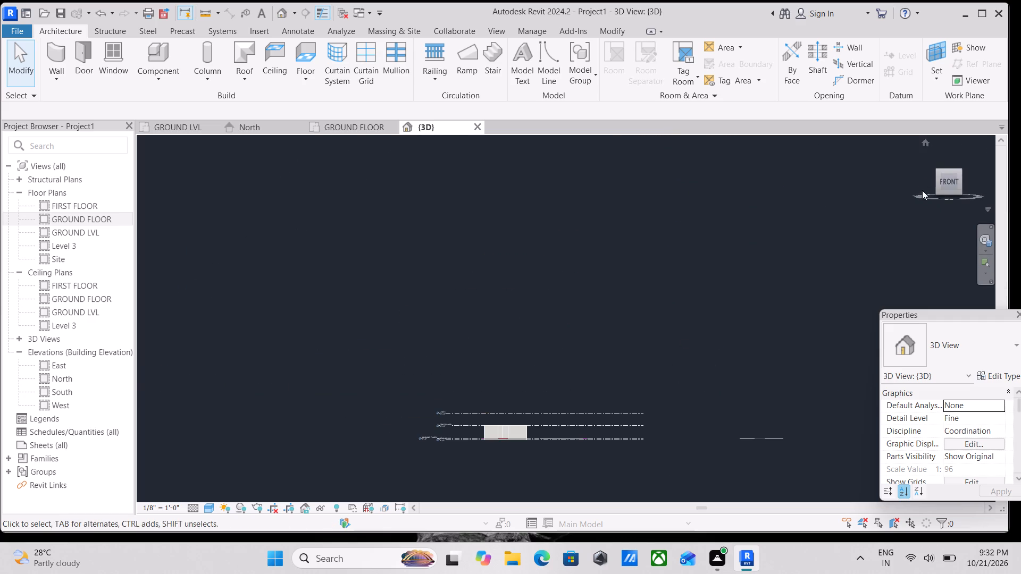
{"action": "left_click", "coordinate": [936, 172]}
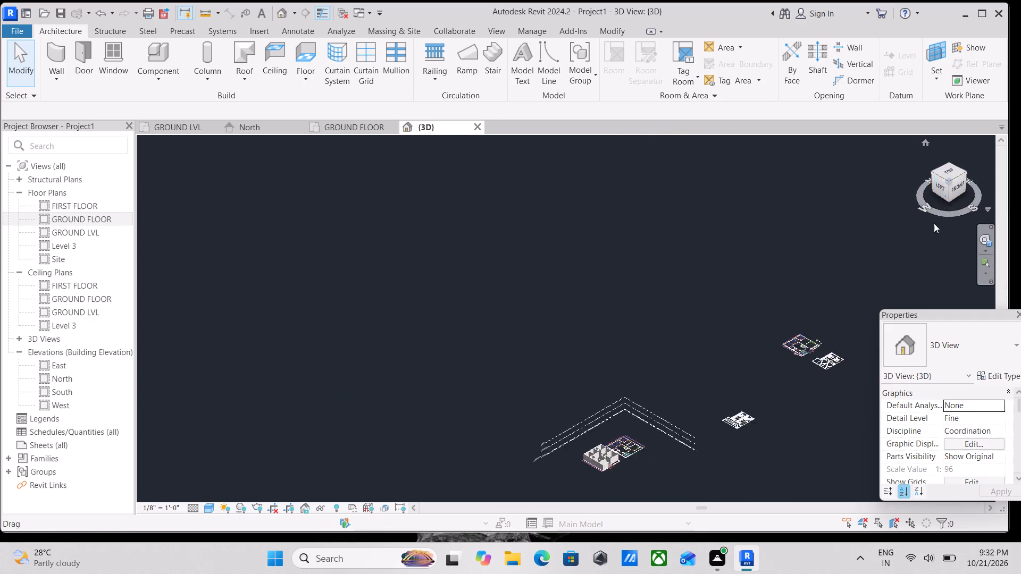
{"action": "scroll", "coordinate": [700, 349], "scroll_direction": "up", "scroll_amount": 3}
{"action": "middle_click_drag", "start_coordinate": [608, 373], "coordinate": [800, 365]}
{"action": "scroll", "coordinate": [604, 389], "scroll_direction": "up", "scroll_amount": 3}
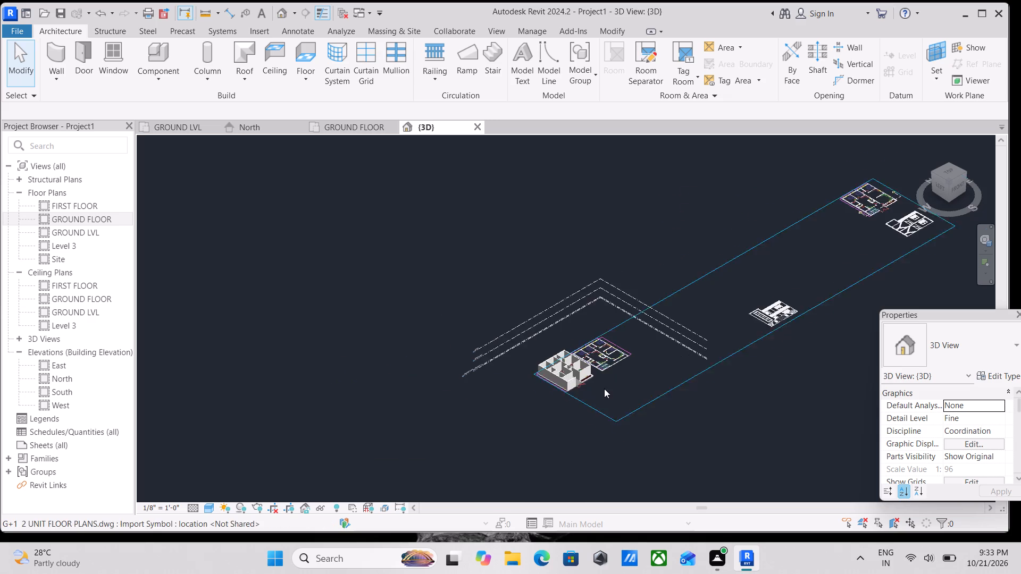
{"action": "middle_click_drag", "start_coordinate": [566, 384], "coordinate": [682, 420]}
{"action": "middle_click_drag", "start_coordinate": [660, 393], "coordinate": [713, 448]}
{"action": "scroll", "coordinate": [709, 444], "scroll_direction": "up", "scroll_amount": 3}
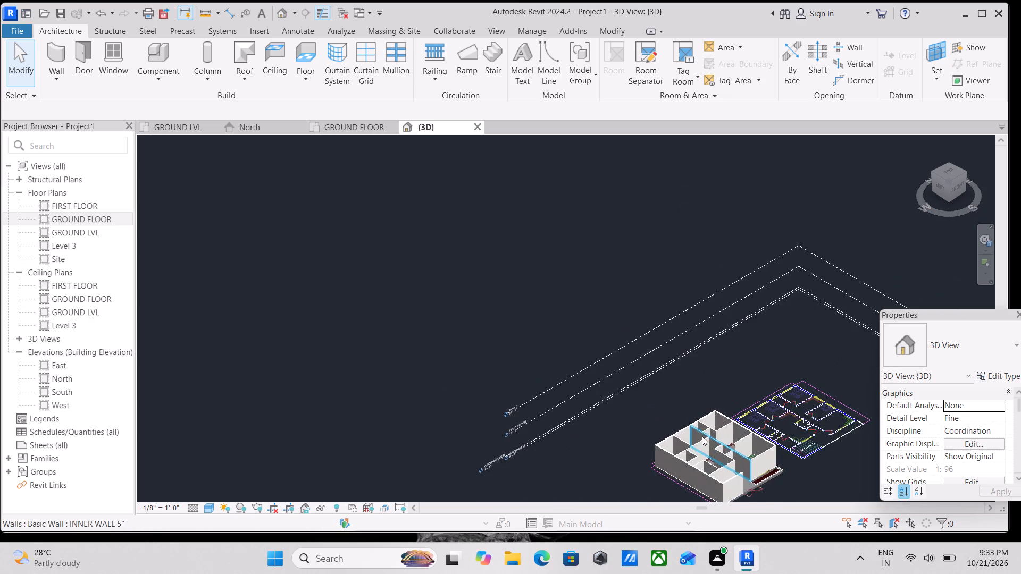
{"action": "scroll", "coordinate": [702, 434], "scroll_direction": "down", "scroll_amount": 2}
{"action": "middle_click_drag", "start_coordinate": [702, 434], "coordinate": [726, 465]}
{"action": "middle_click_drag", "start_coordinate": [745, 435], "coordinate": [684, 372]}
{"action": "scroll", "coordinate": [764, 412], "scroll_direction": "up", "scroll_amount": 2}
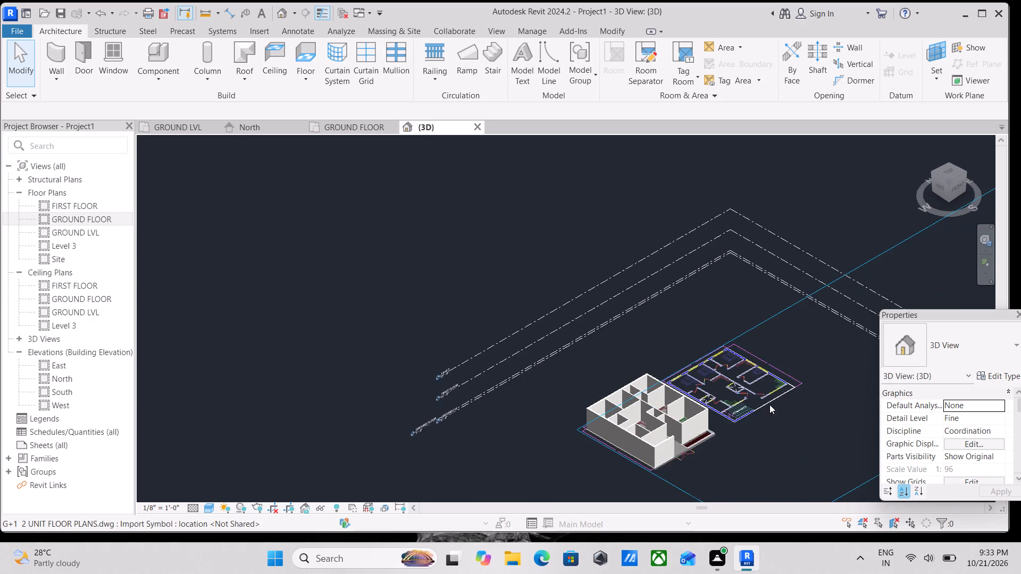
{"action": "middle_click_drag", "start_coordinate": [769, 402], "coordinate": [717, 402]}
{"action": "scroll", "coordinate": [714, 399], "scroll_direction": "up", "scroll_amount": 3}
{"action": "middle_click_drag", "start_coordinate": [606, 421], "coordinate": [640, 415]}
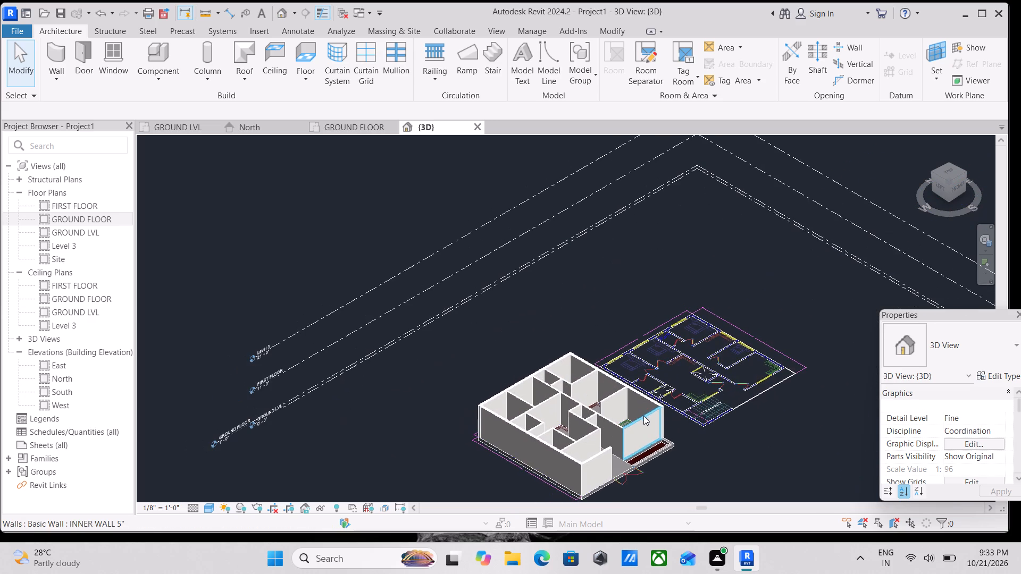
{"action": "middle_click_drag", "start_coordinate": [668, 420], "coordinate": [679, 389]}
{"action": "scroll", "coordinate": [590, 411], "scroll_direction": "up", "scroll_amount": 4}
{"action": "middle_click_drag", "start_coordinate": [597, 408], "coordinate": [627, 457]}
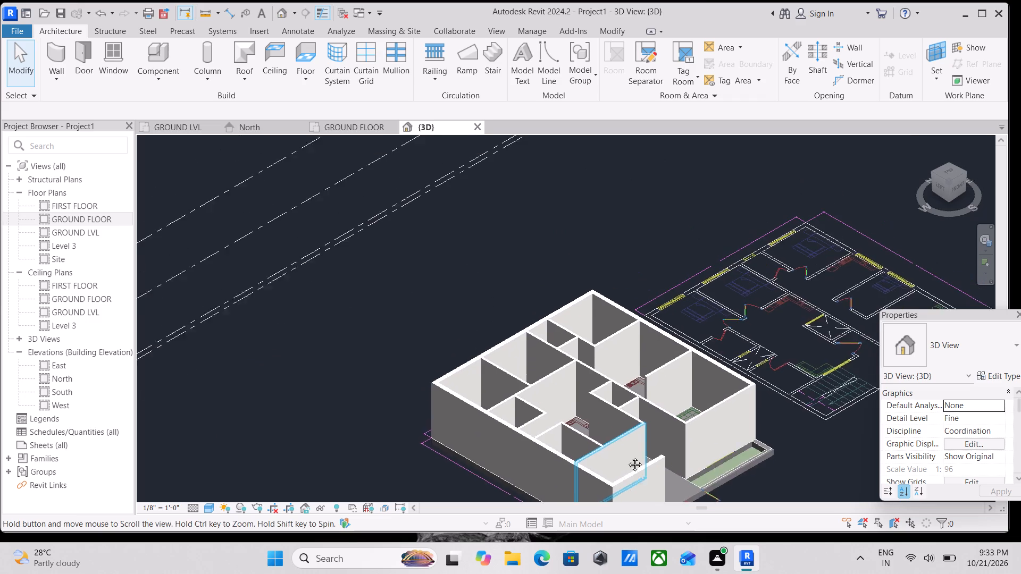
{"action": "middle_click_drag", "start_coordinate": [627, 457], "coordinate": [630, 458]}
{"action": "middle_click_drag", "start_coordinate": [624, 427], "coordinate": [646, 466]}
{"action": "scroll", "coordinate": [624, 427], "scroll_direction": "down", "scroll_amount": 1}
{"action": "middle_click_drag", "start_coordinate": [637, 427], "coordinate": [642, 381]}
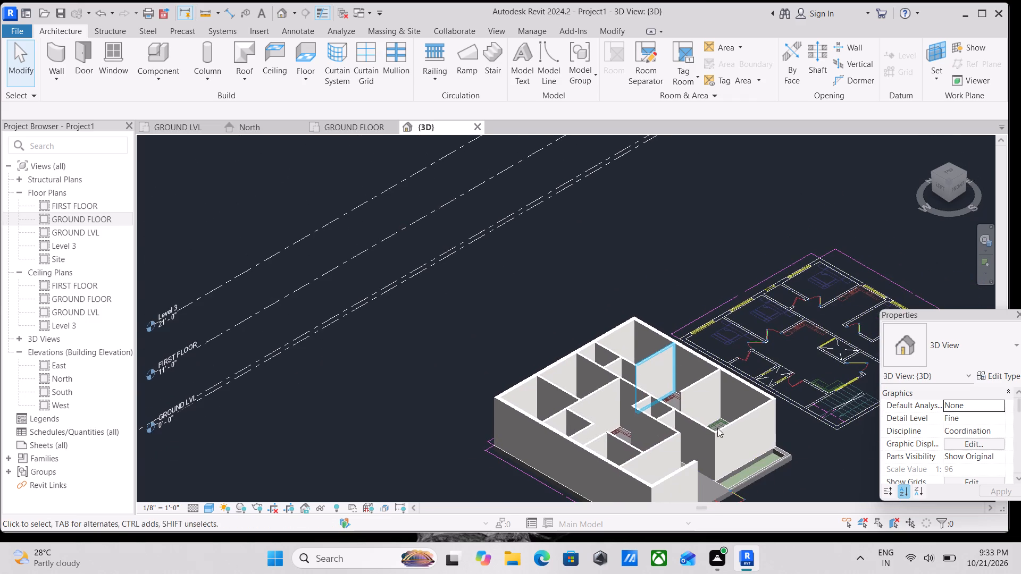
{"action": "scroll", "coordinate": [706, 451], "scroll_direction": "up", "scroll_amount": 3}
{"action": "scroll", "coordinate": [583, 452], "scroll_direction": "up", "scroll_amount": 2}
{"action": "scroll", "coordinate": [599, 444], "scroll_direction": "down", "scroll_amount": 1}
{"action": "middle_click_drag", "start_coordinate": [599, 444], "coordinate": [642, 411]}
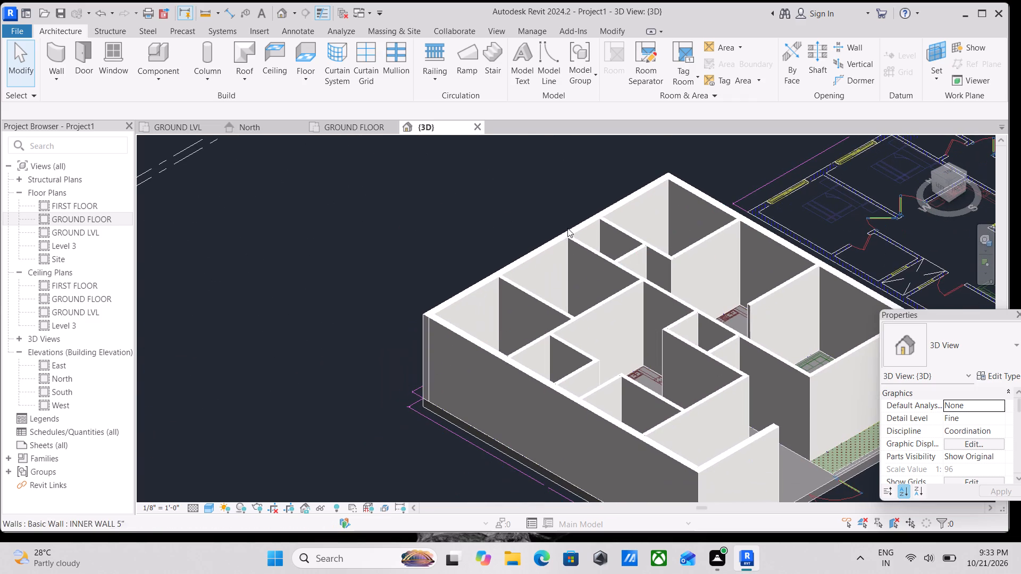
Set the GROUND FLOOR plan's visual style to Wireframe.
{"action": "left_click", "coordinate": [333, 124]}
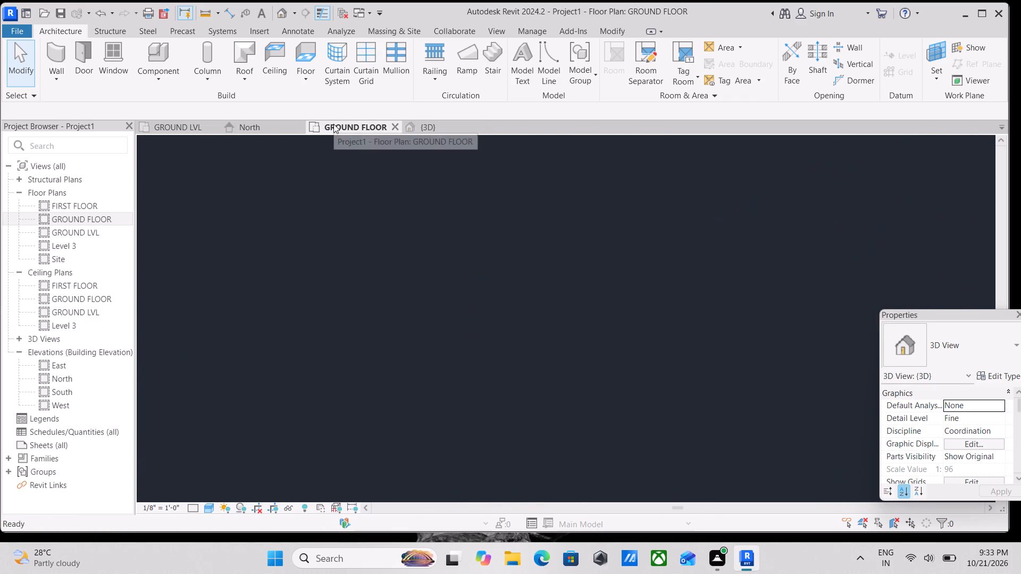
{"action": "scroll", "coordinate": [585, 423], "scroll_direction": "up", "scroll_amount": 3}
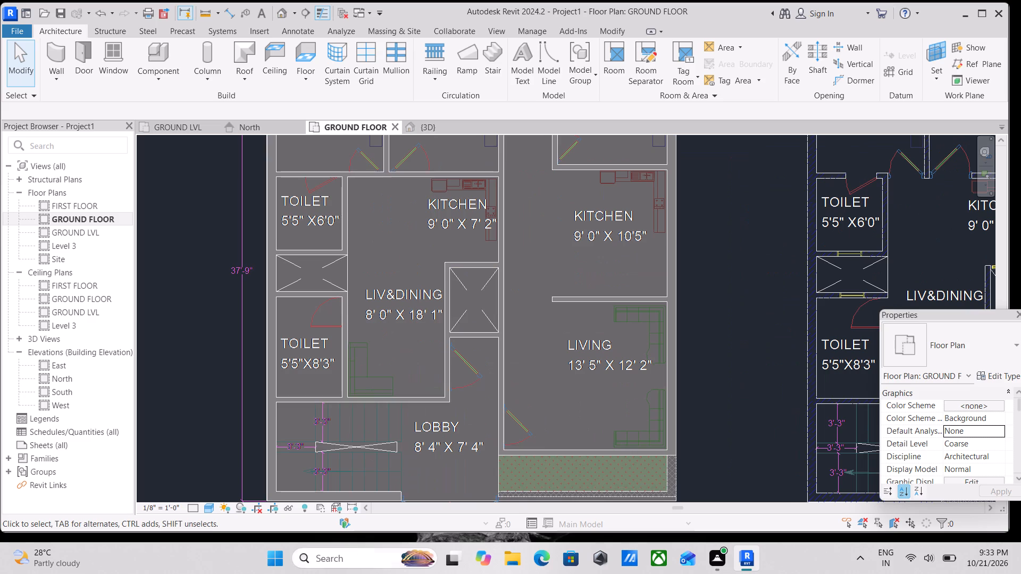
{"action": "left_click", "coordinate": [207, 507]}
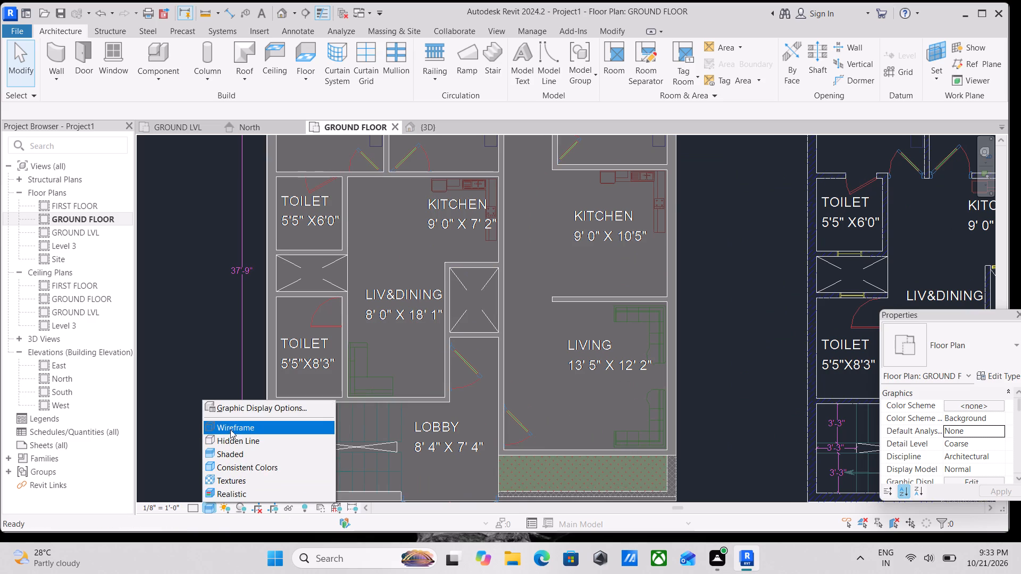
{"action": "left_click", "coordinate": [230, 429]}
Start placing a door on the ground floor and open the Doors folder of the US family library for loading.
{"action": "middle_click_drag", "start_coordinate": [424, 349], "coordinate": [430, 323]}
{"action": "scroll", "coordinate": [447, 371], "scroll_direction": "up", "scroll_amount": 1}
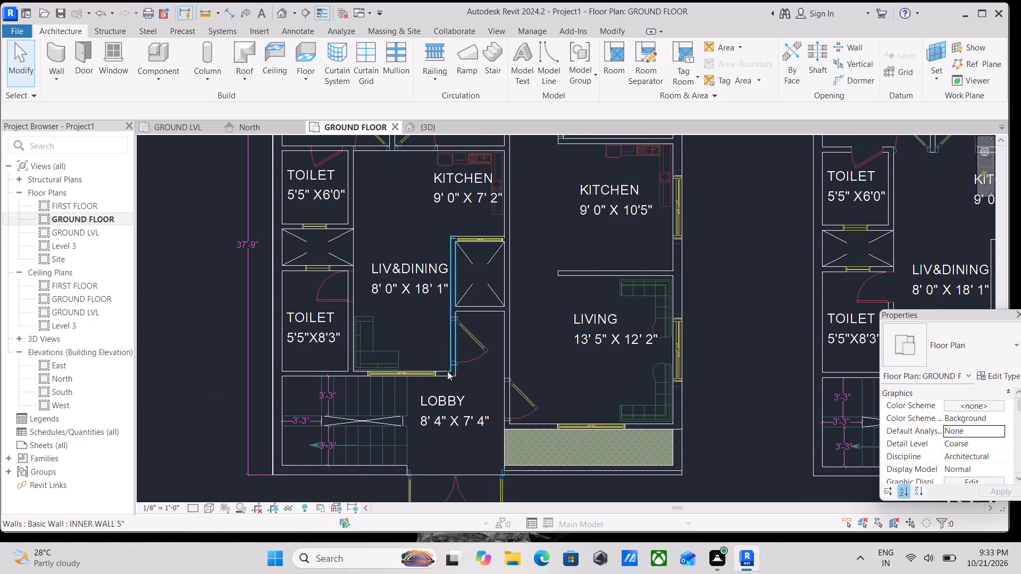
{"action": "scroll", "coordinate": [447, 371], "scroll_direction": "up", "scroll_amount": 1}
{"action": "type", "text": "DR"}
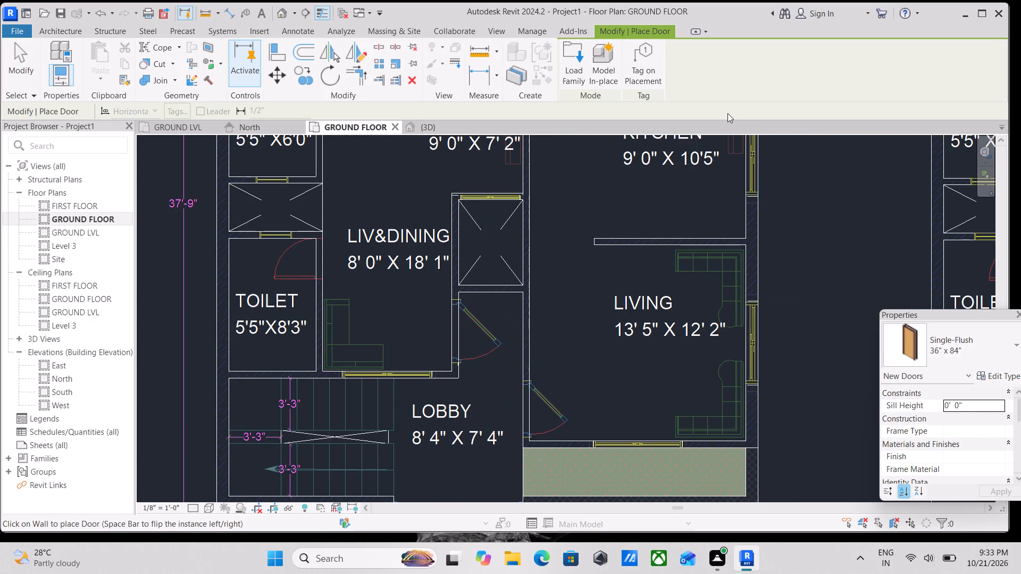
{"action": "left_click", "coordinate": [571, 67]}
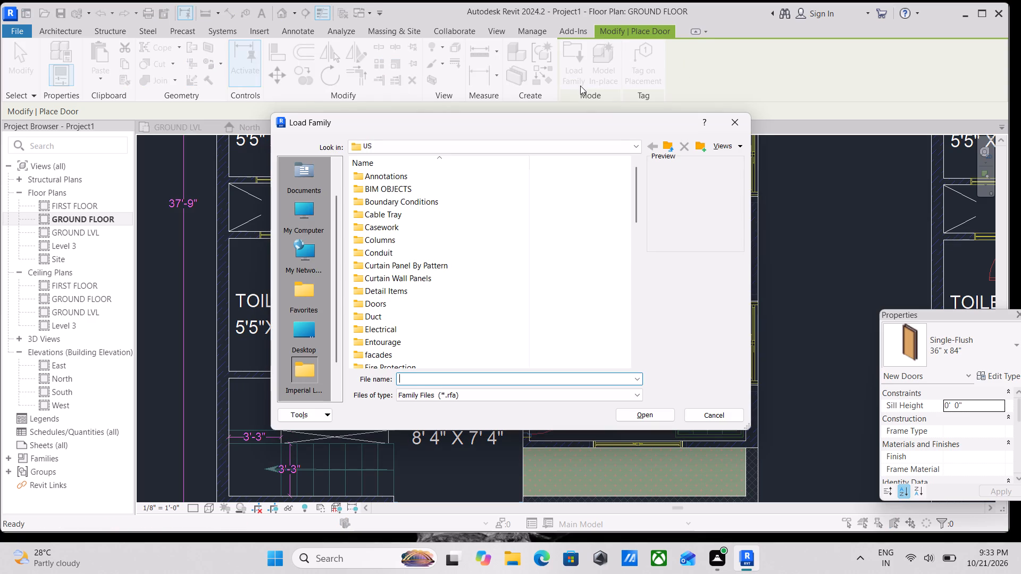
{"action": "scroll", "coordinate": [483, 268], "scroll_direction": "down", "scroll_amount": 5}
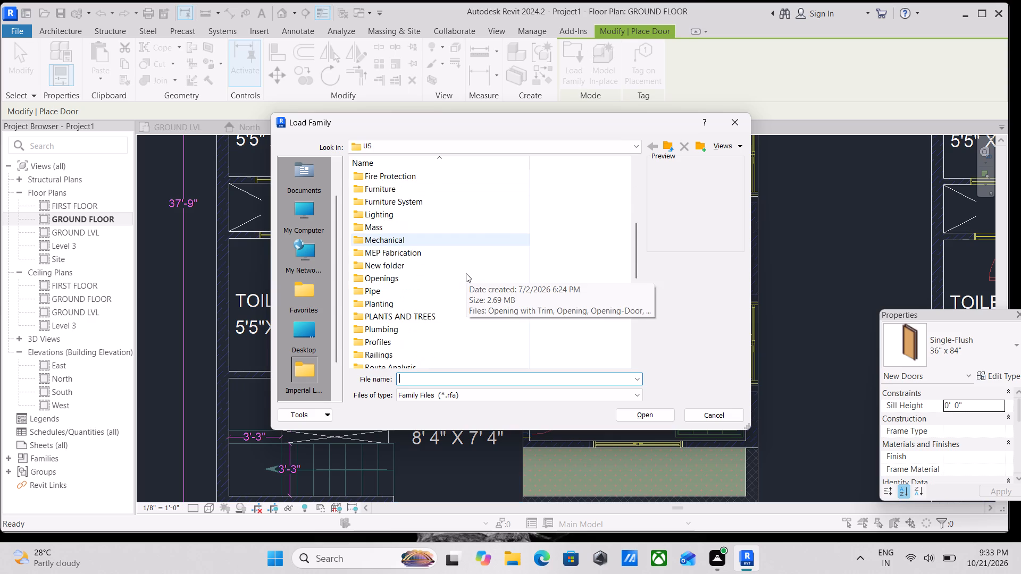
{"action": "scroll", "coordinate": [483, 351], "scroll_direction": "down", "scroll_amount": 2}
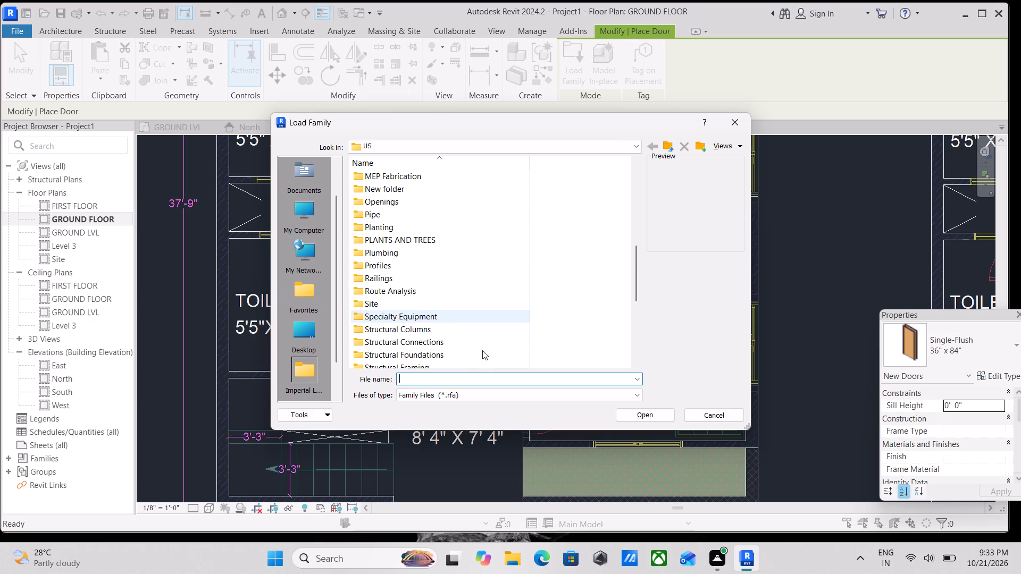
{"action": "scroll", "coordinate": [481, 351], "scroll_direction": "down", "scroll_amount": 3}
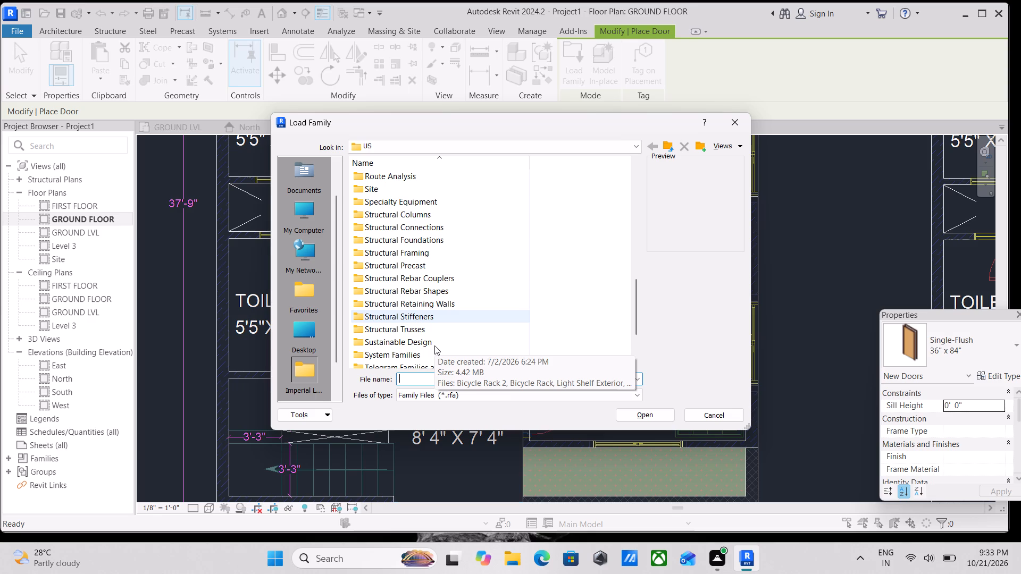
{"action": "scroll", "coordinate": [429, 342], "scroll_direction": "down", "scroll_amount": 6}
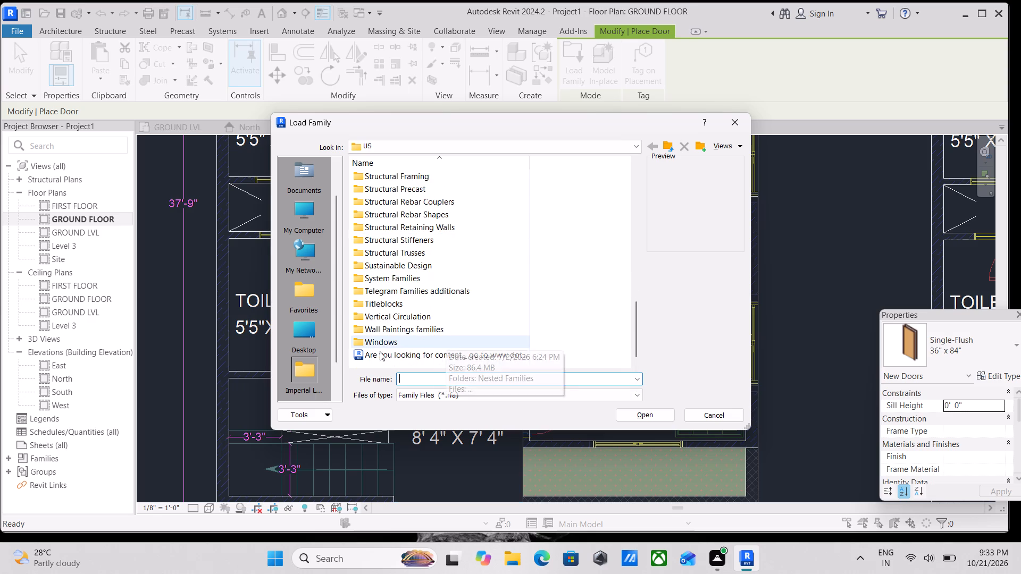
{"action": "scroll", "coordinate": [404, 354], "scroll_direction": "up", "scroll_amount": 2}
{"action": "scroll", "coordinate": [403, 353], "scroll_direction": "down", "scroll_amount": 2}
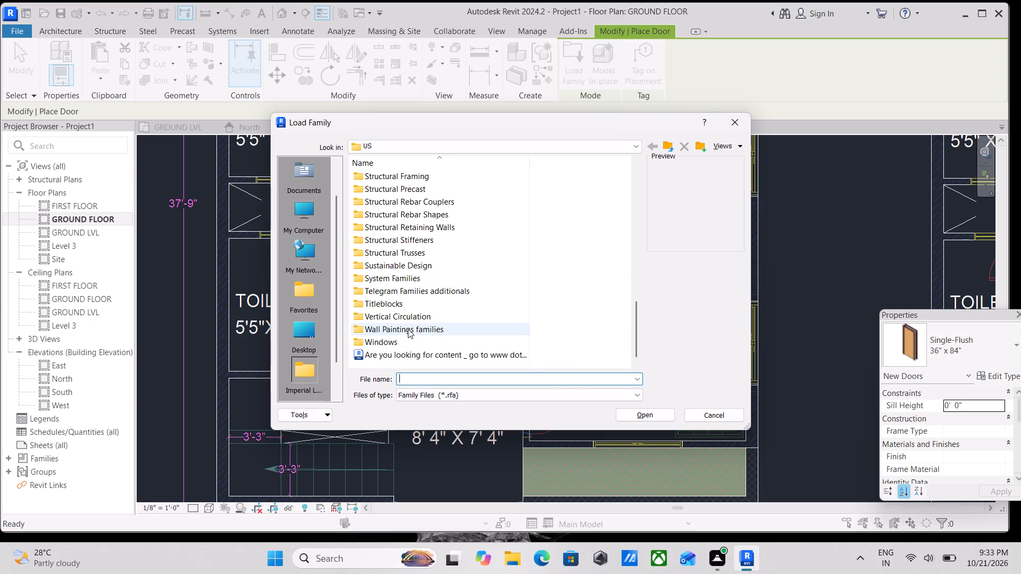
{"action": "scroll", "coordinate": [408, 325], "scroll_direction": "up", "scroll_amount": 9}
{"action": "scroll", "coordinate": [411, 248], "scroll_direction": "down", "scroll_amount": 1}
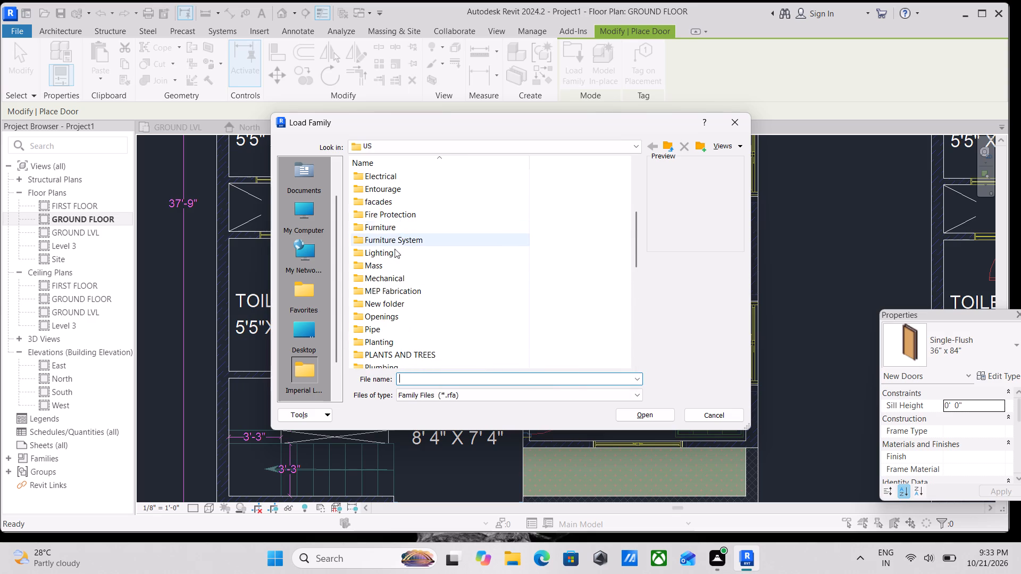
{"action": "scroll", "coordinate": [392, 276], "scroll_direction": "down", "scroll_amount": 1}
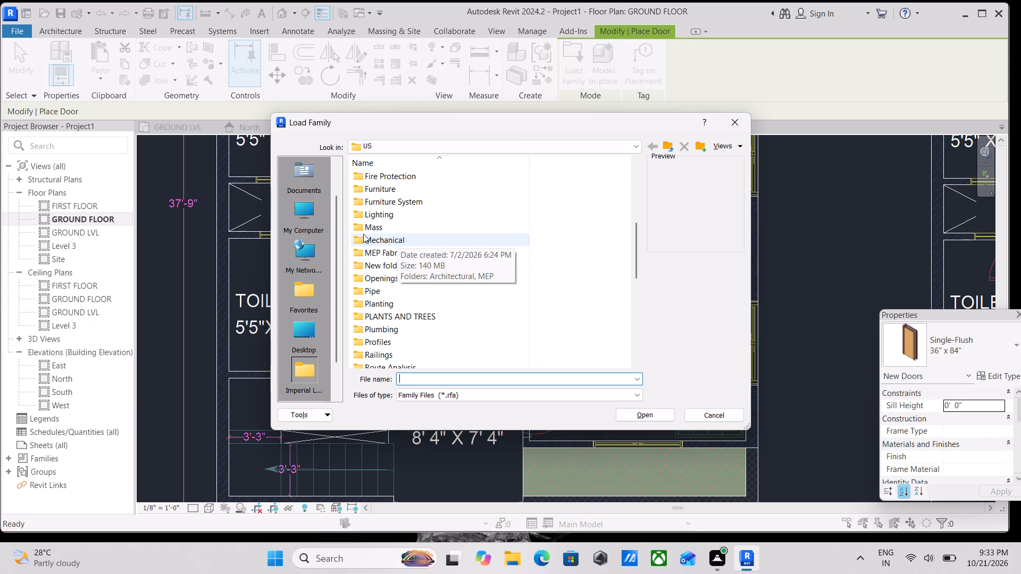
{"action": "scroll", "coordinate": [363, 234], "scroll_direction": "up", "scroll_amount": 1}
{"action": "scroll", "coordinate": [365, 234], "scroll_direction": "down", "scroll_amount": 1}
{"action": "scroll", "coordinate": [387, 275], "scroll_direction": "down", "scroll_amount": 2}
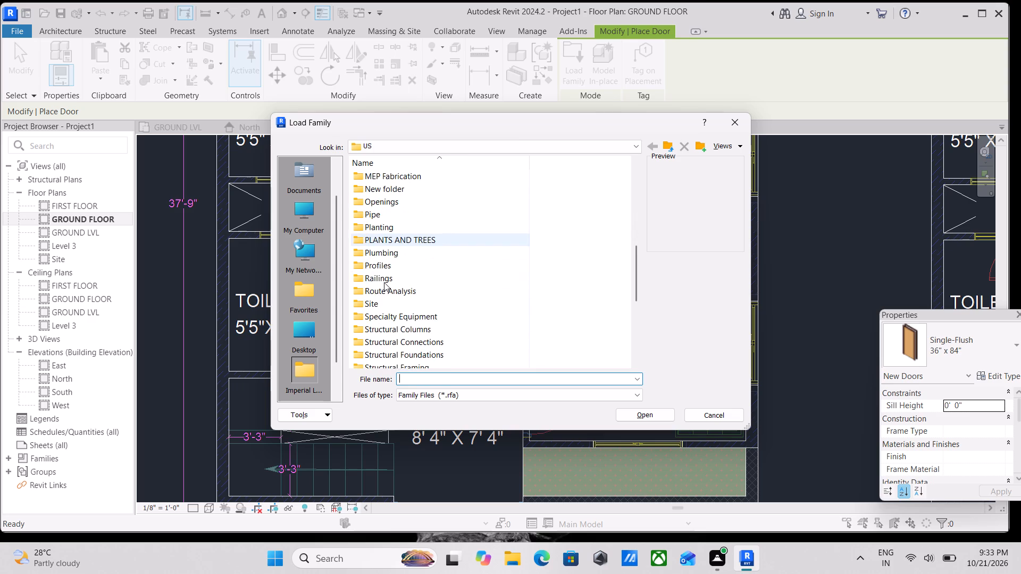
{"action": "scroll", "coordinate": [382, 309], "scroll_direction": "up", "scroll_amount": 2}
{"action": "scroll", "coordinate": [384, 258], "scroll_direction": "up", "scroll_amount": 2}
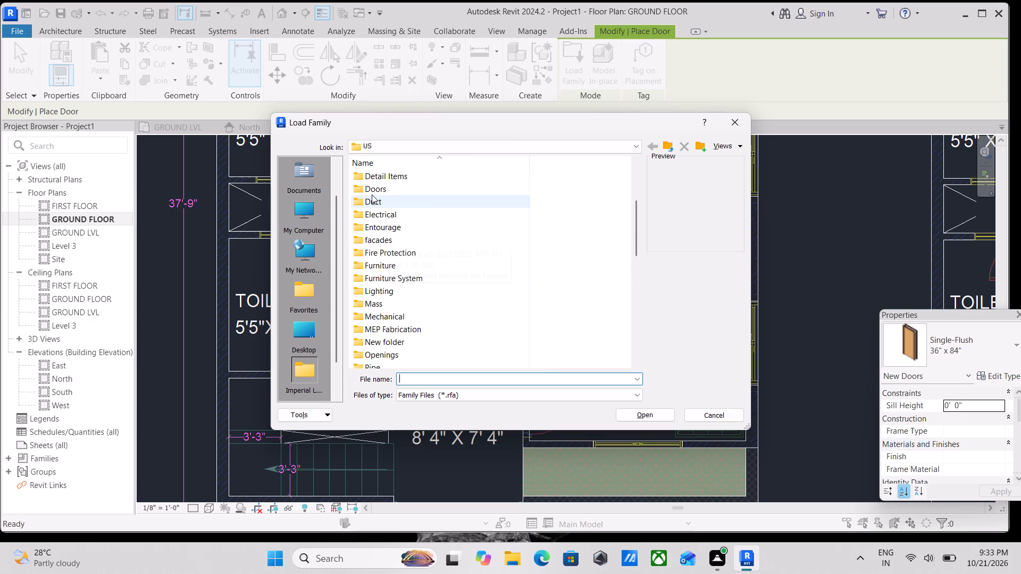
{"action": "double_click", "coordinate": [373, 189]}
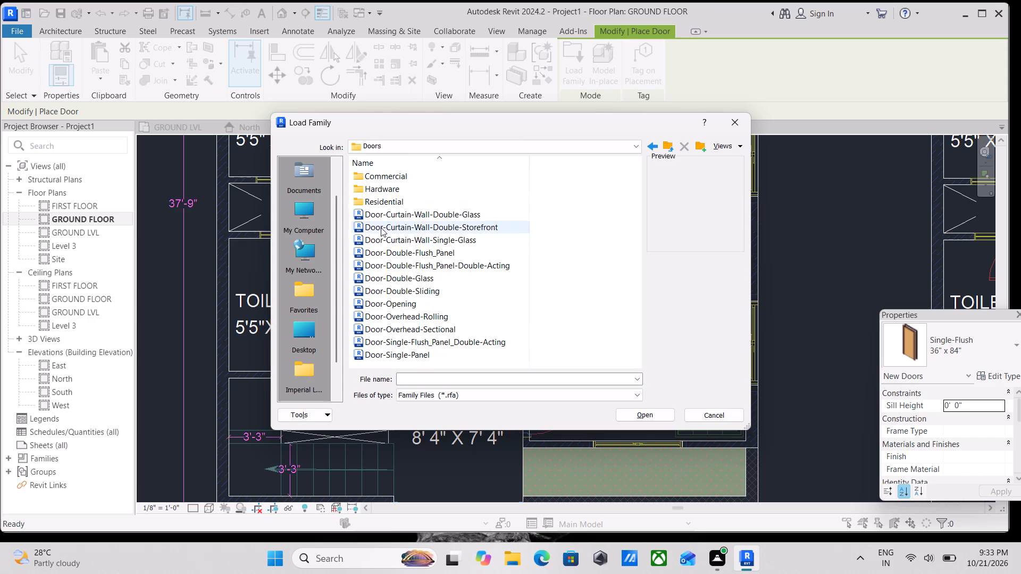
Preview the general door families in the Doors folder, such as Door-Double-Sliding, Door-Double-Glass and Door-Overhead-Rolling.
{"action": "scroll", "coordinate": [430, 228], "scroll_direction": "down", "scroll_amount": 1}
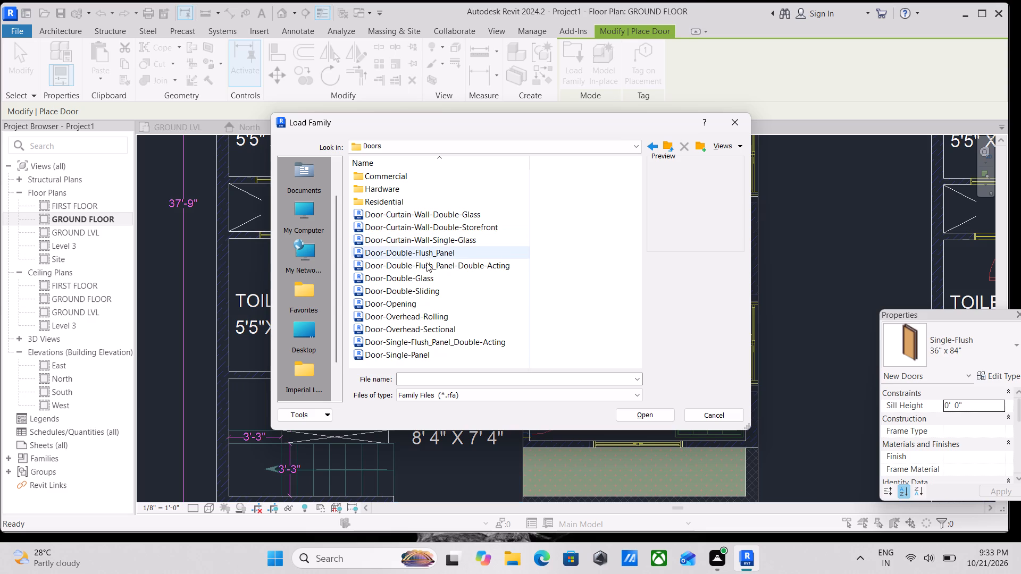
{"action": "left_click", "coordinate": [394, 268]}
{"action": "left_click", "coordinate": [405, 284]}
{"action": "left_click", "coordinate": [419, 276]}
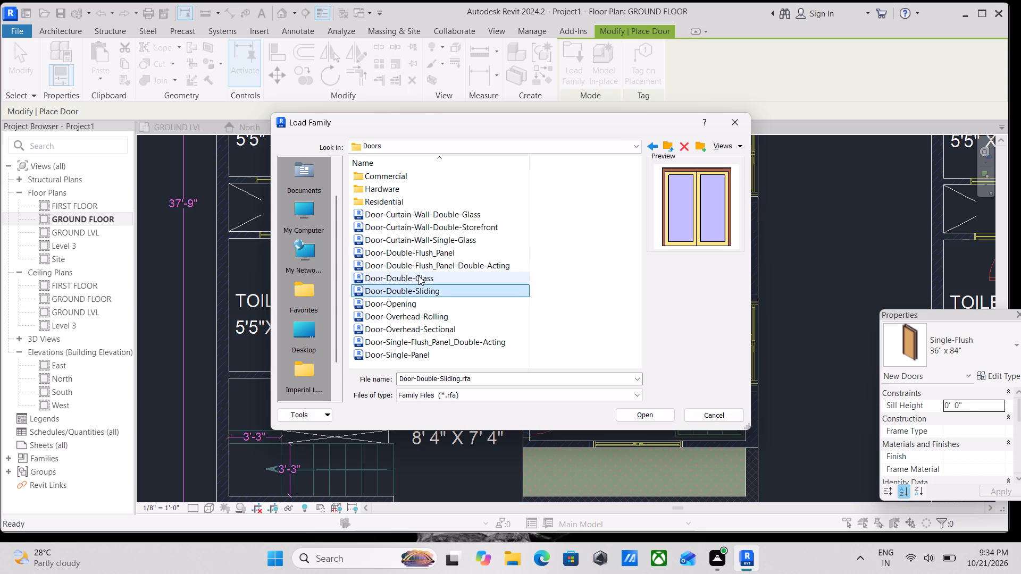
{"action": "scroll", "coordinate": [424, 292], "scroll_direction": "down", "scroll_amount": 2}
{"action": "left_click", "coordinate": [416, 292]}
{"action": "scroll", "coordinate": [416, 297], "scroll_direction": "down", "scroll_amount": 2}
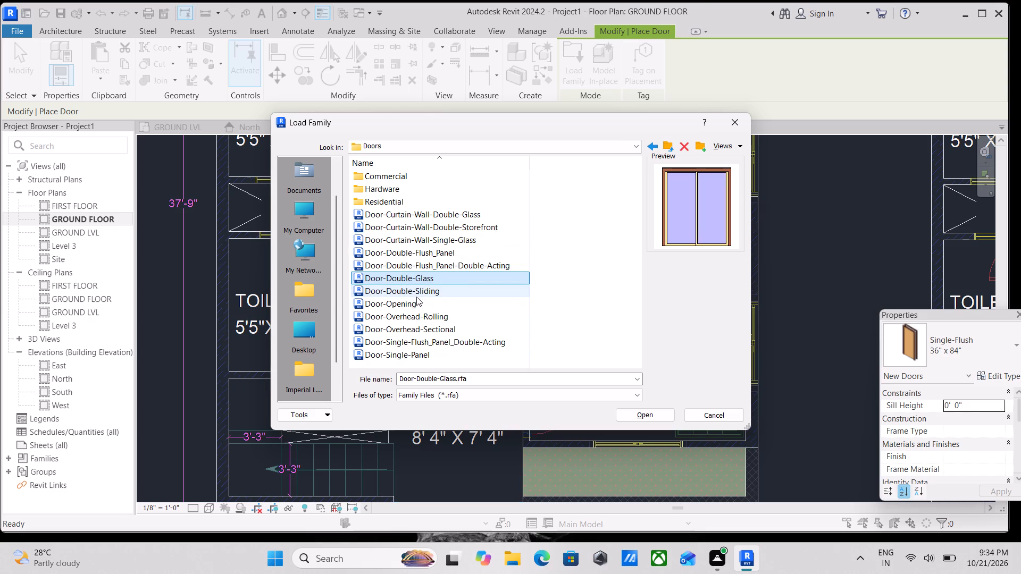
{"action": "left_click", "coordinate": [413, 307]}
{"action": "left_click", "coordinate": [418, 318]}
{"action": "scroll", "coordinate": [418, 318], "scroll_direction": "down", "scroll_amount": 1}
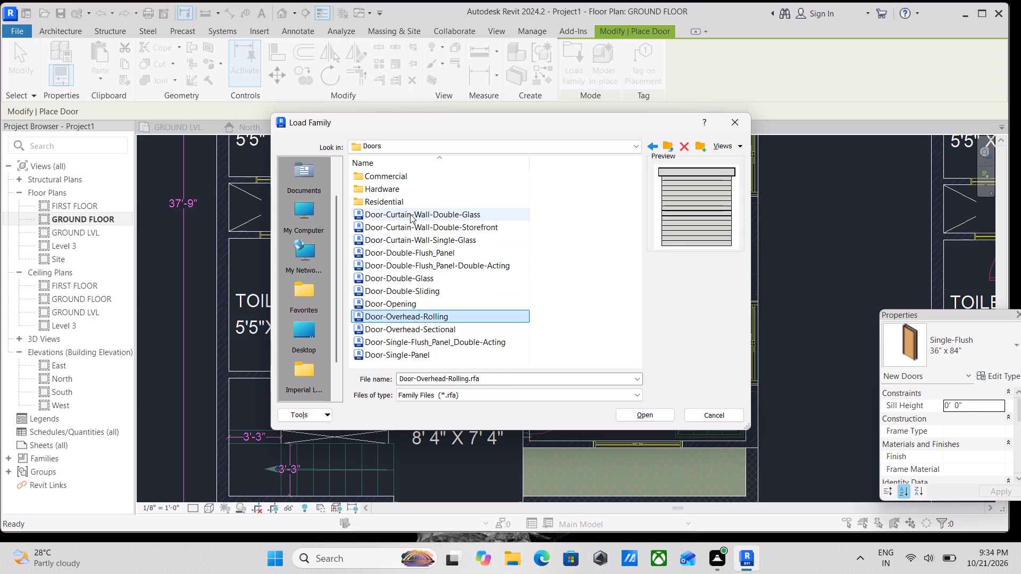
{"action": "scroll", "coordinate": [384, 218], "scroll_direction": "down", "scroll_amount": 1}
{"action": "left_click", "coordinate": [394, 173]}
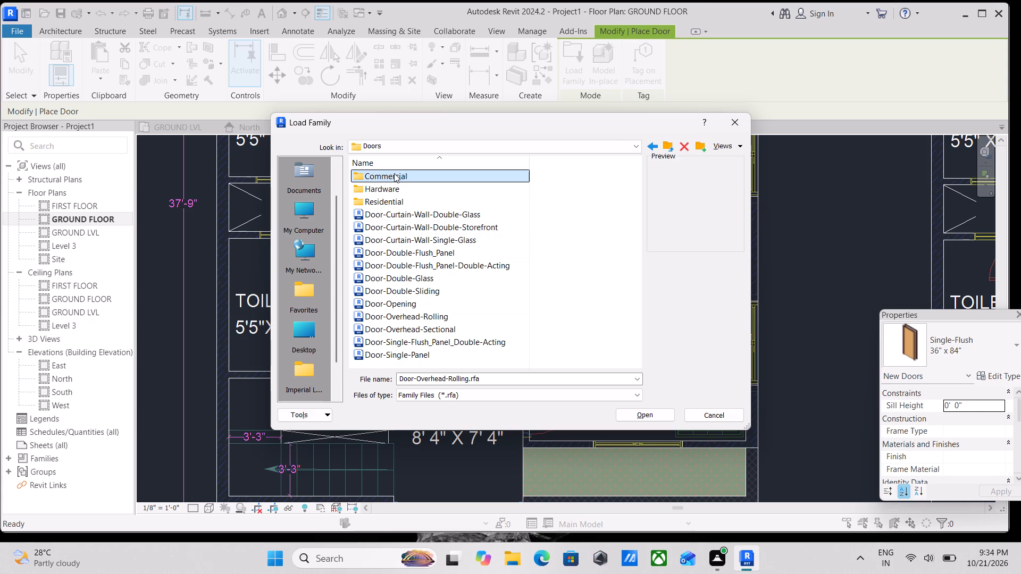
Compare the Residential door families and open Door-Interior-Single-2_Panel-Wood for loading.
{"action": "double_click", "coordinate": [392, 204]}
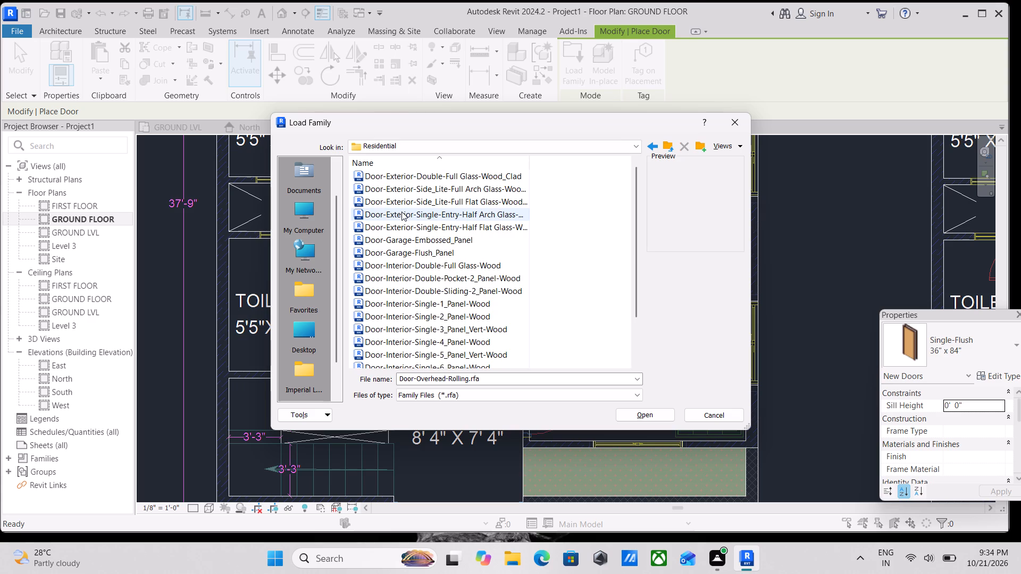
{"action": "left_click", "coordinate": [406, 216]}
{"action": "scroll", "coordinate": [416, 229], "scroll_direction": "down", "scroll_amount": 2}
{"action": "left_click", "coordinate": [422, 241]}
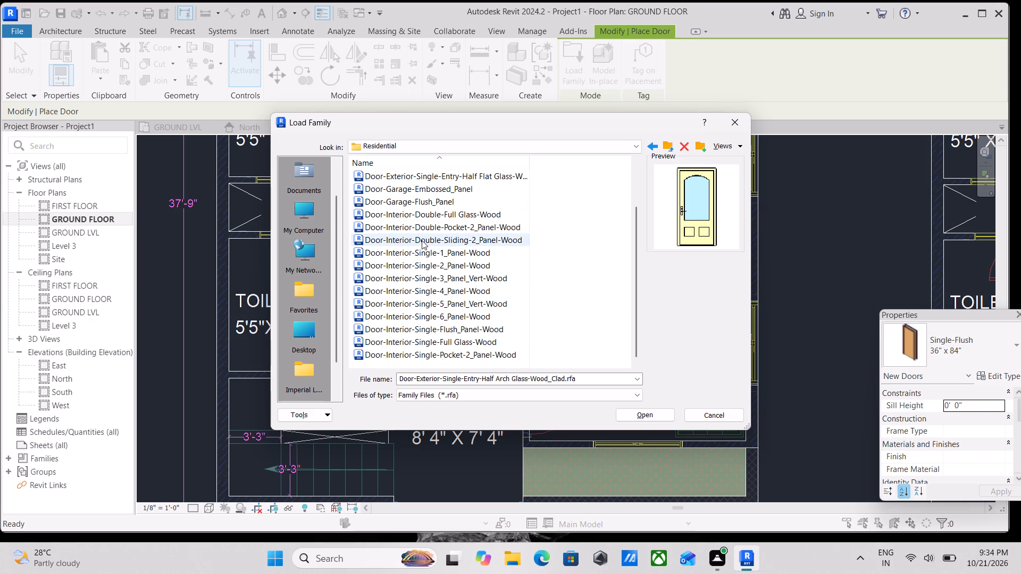
{"action": "left_click", "coordinate": [431, 227]}
{"action": "left_click", "coordinate": [432, 207]}
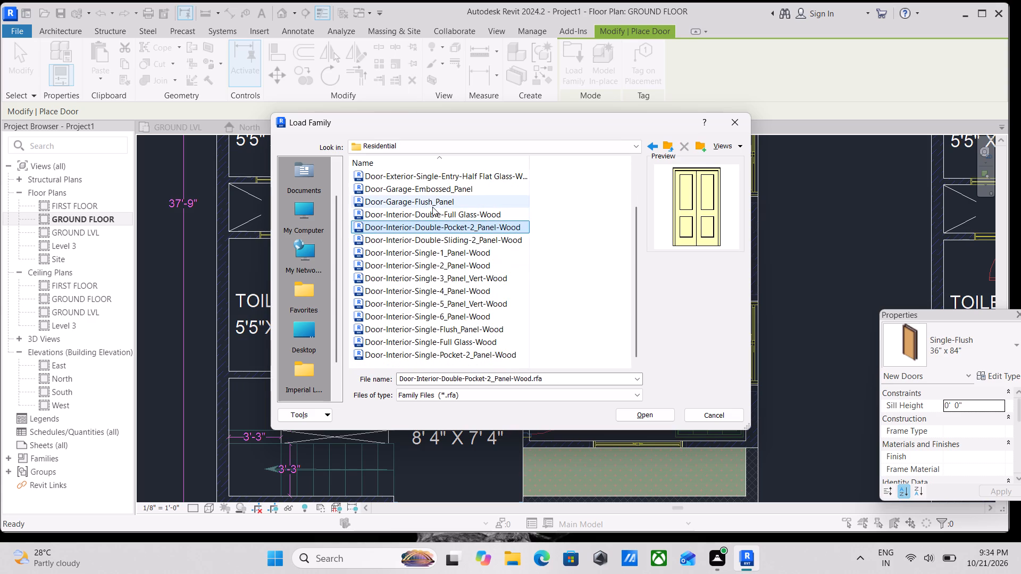
{"action": "left_click", "coordinate": [437, 222]}
{"action": "scroll", "coordinate": [445, 239], "scroll_direction": "down", "scroll_amount": 2}
{"action": "left_click", "coordinate": [444, 250]}
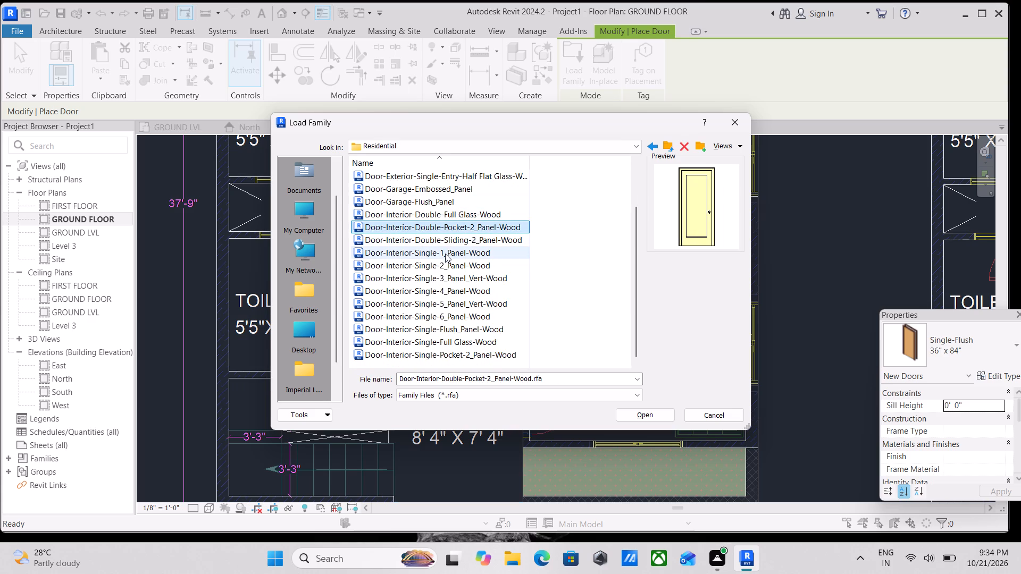
{"action": "scroll", "coordinate": [449, 260], "scroll_direction": "down", "scroll_amount": 1}
{"action": "left_click", "coordinate": [443, 265]}
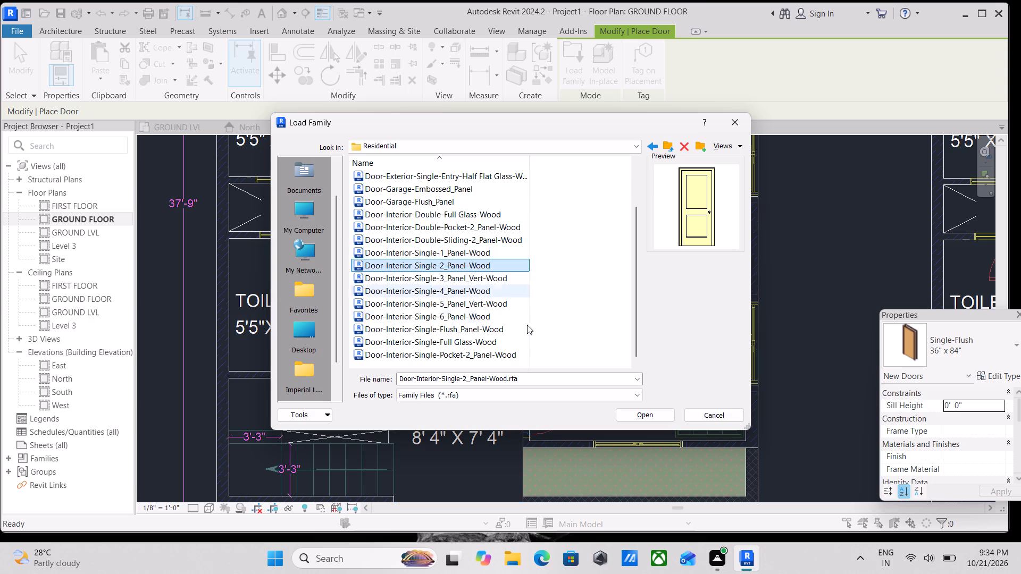
{"action": "left_click", "coordinate": [650, 416]}
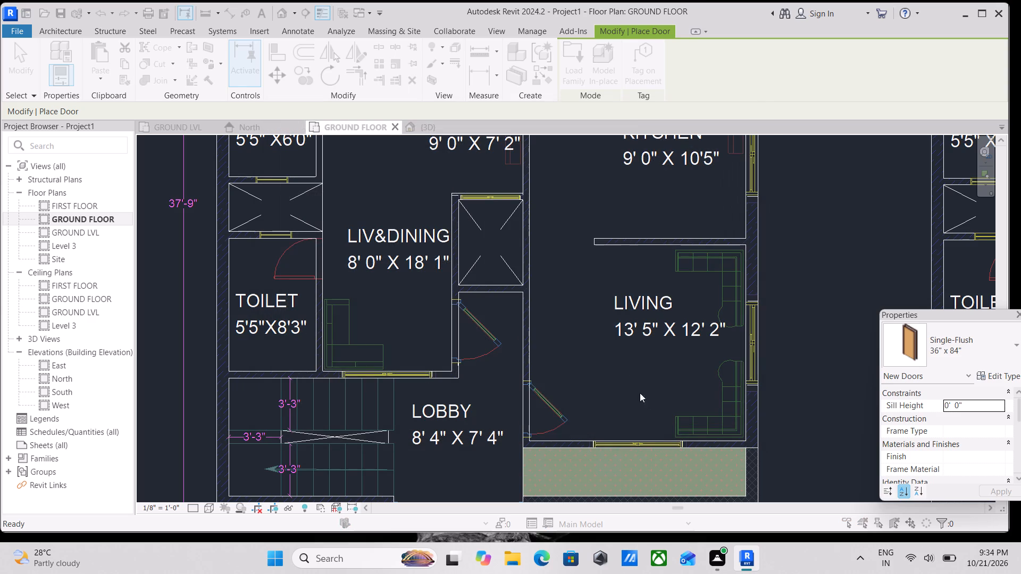
Load the 36" x 84" type of the two-panel wood door, 3' 0" wide and 7' 0" high.
{"action": "scroll", "coordinate": [487, 276], "scroll_direction": "down", "scroll_amount": 2}
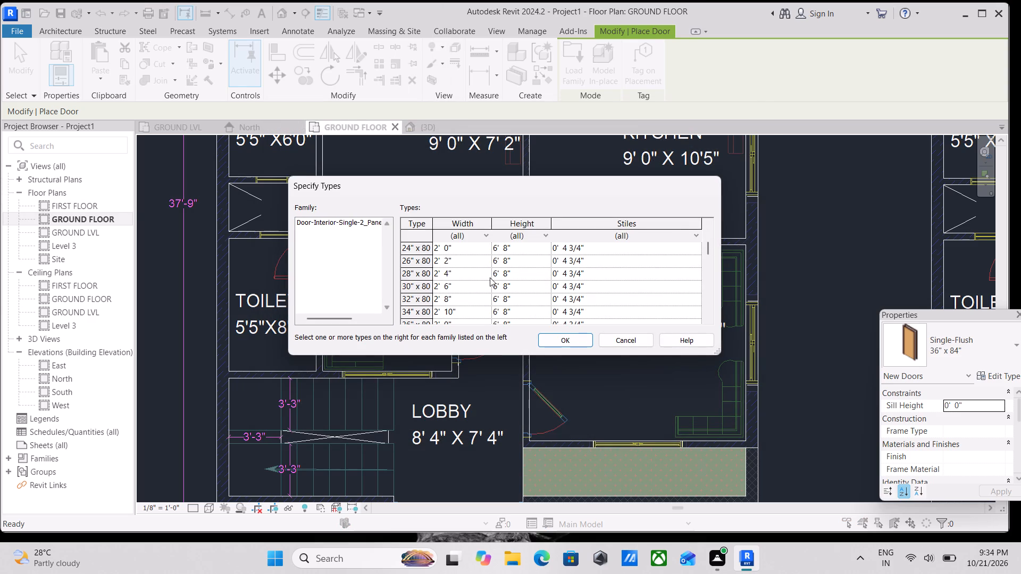
{"action": "scroll", "coordinate": [483, 285], "scroll_direction": "down", "scroll_amount": 5}
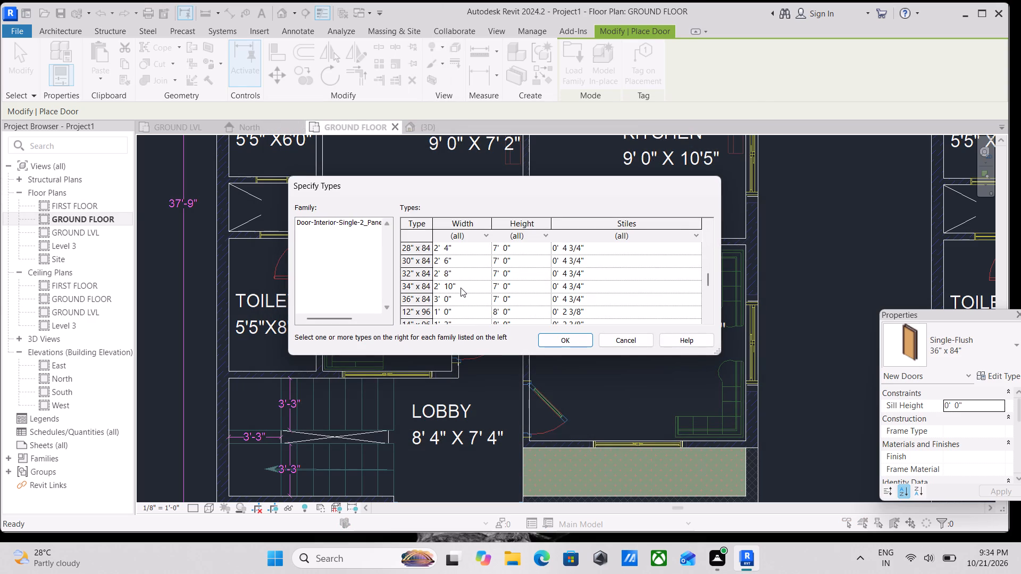
{"action": "scroll", "coordinate": [458, 295], "scroll_direction": "down", "scroll_amount": 1}
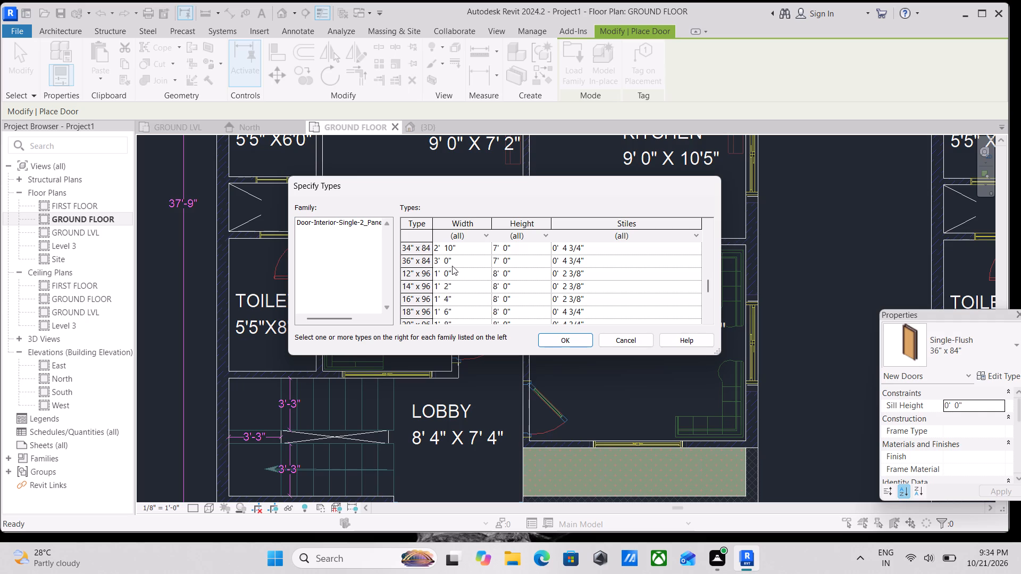
{"action": "scroll", "coordinate": [457, 268], "scroll_direction": "down", "scroll_amount": 2}
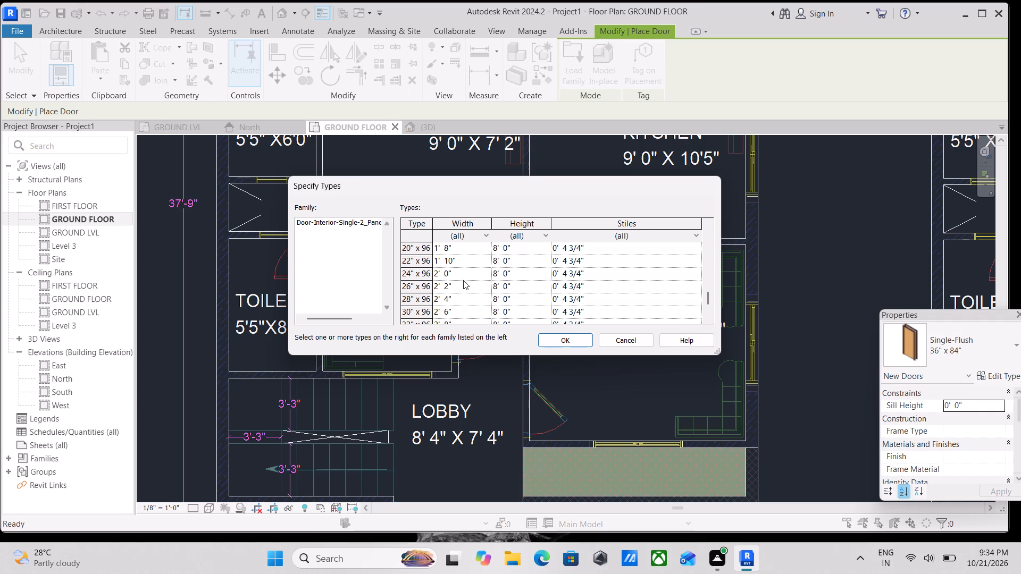
{"action": "scroll", "coordinate": [470, 299], "scroll_direction": "down", "scroll_amount": 3}
{"action": "scroll", "coordinate": [470, 299], "scroll_direction": "up", "scroll_amount": 4}
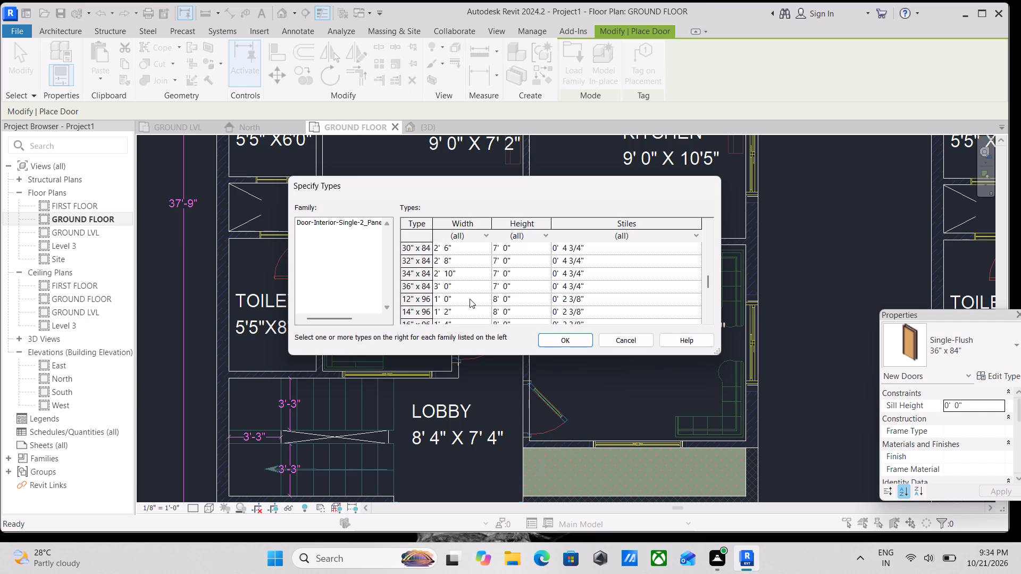
{"action": "left_click", "coordinate": [462, 288]}
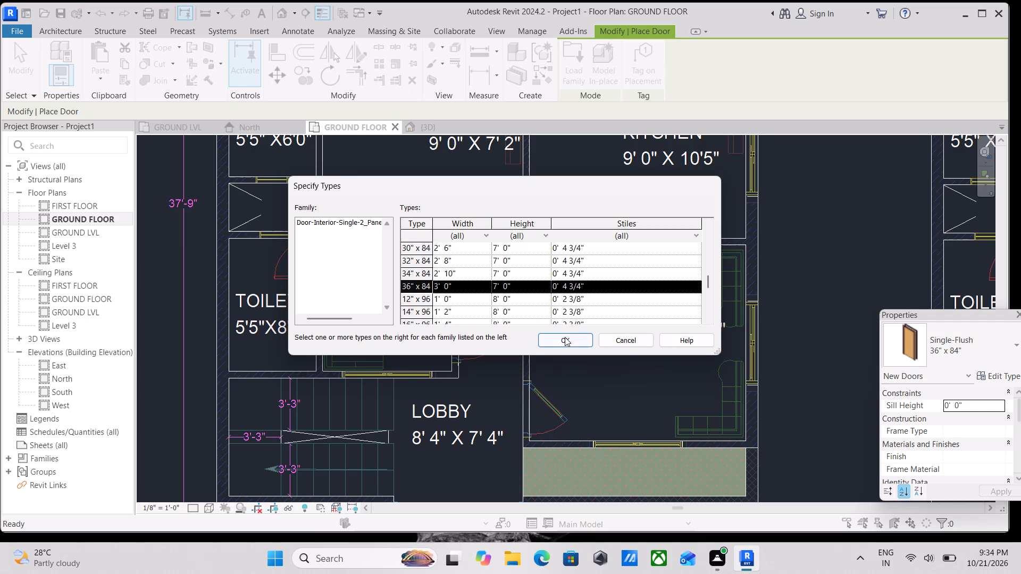
{"action": "left_click", "coordinate": [565, 337]}
Place the 36" x 84" door in the wall between lobby and living room, flipping its swing to match the CAD door symbol.
{"action": "scroll", "coordinate": [534, 412], "scroll_direction": "up", "scroll_amount": 2}
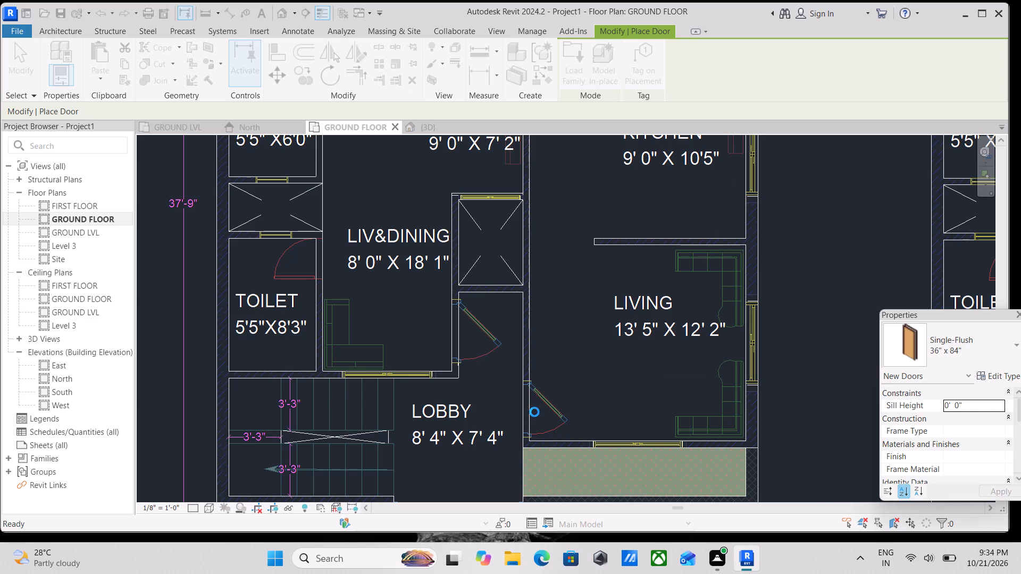
{"action": "scroll", "coordinate": [533, 412], "scroll_direction": "up", "scroll_amount": 2}
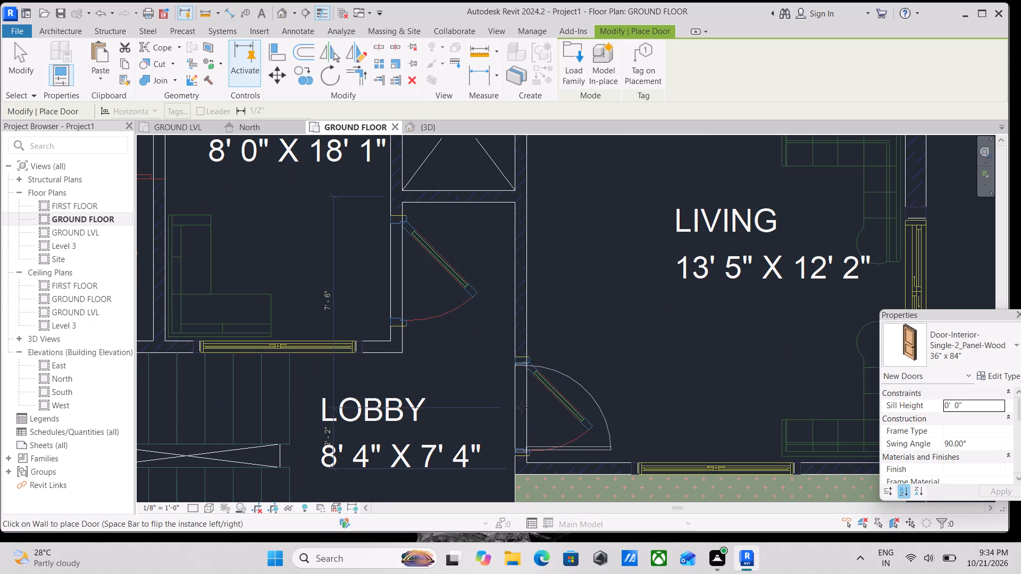
{"action": "scroll", "coordinate": [526, 410], "scroll_direction": "up", "scroll_amount": 4}
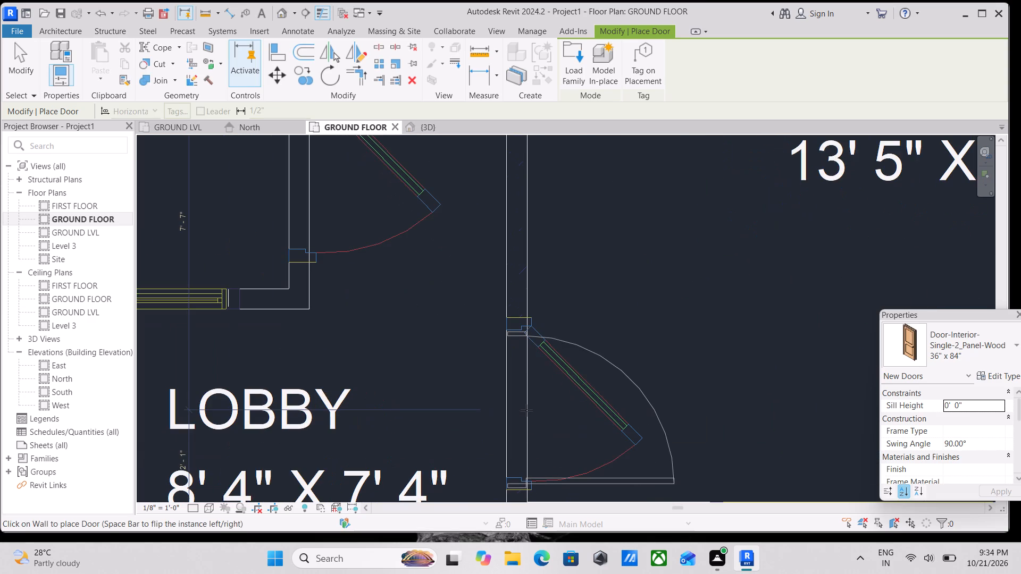
{"action": "key", "text": "space"}
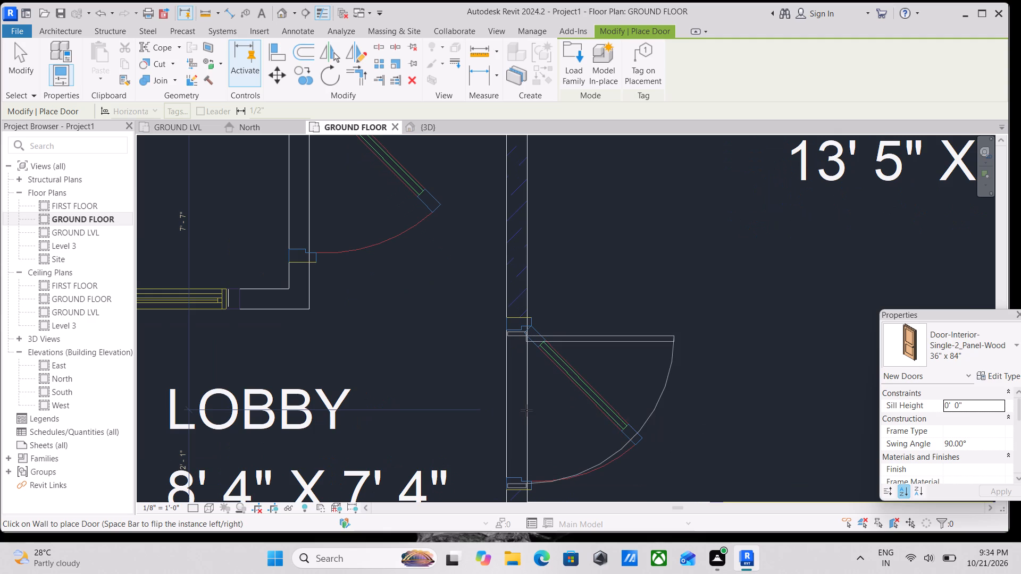
{"action": "left_click", "coordinate": [526, 410]}
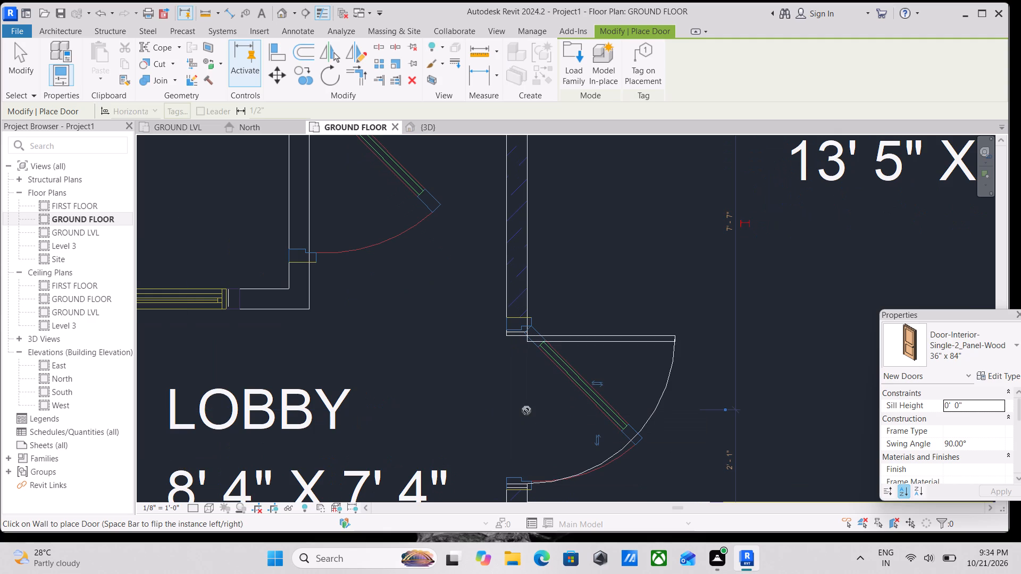
Place the 36" x 84" two-panel wood door in the wall between the living-dining room and the lobby, over its CAD door symbol.
{"action": "scroll", "coordinate": [526, 410], "scroll_direction": "down", "scroll_amount": 3}
{"action": "middle_click_drag", "start_coordinate": [529, 410], "coordinate": [615, 413]}
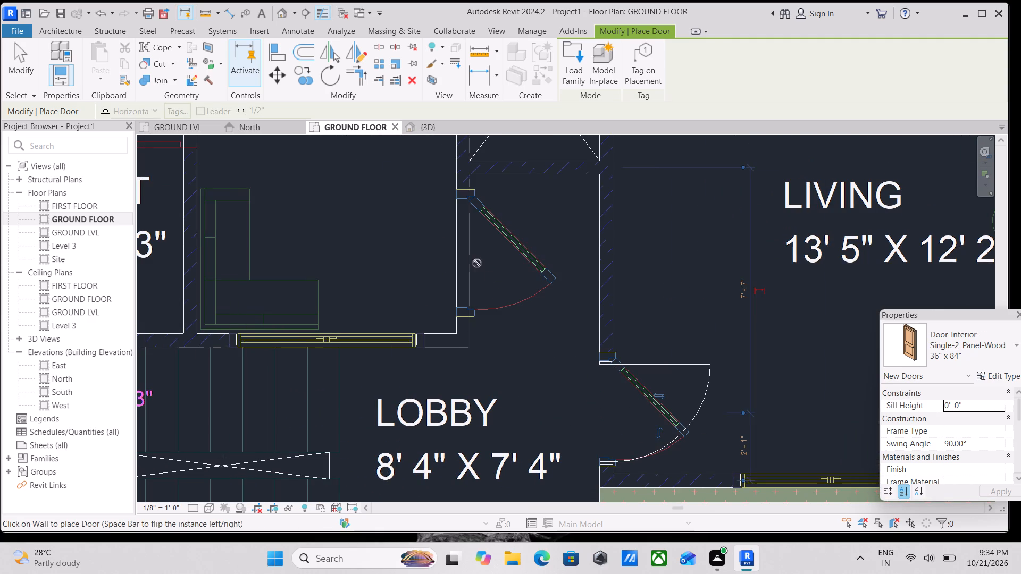
{"action": "left_click", "coordinate": [470, 257]}
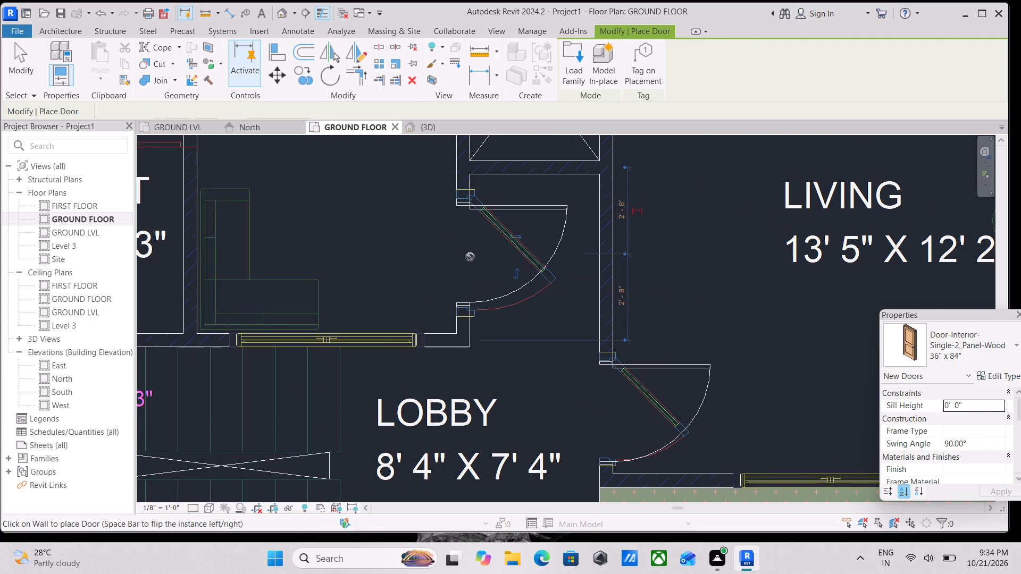
Place a 36" x 84" two-panel wood door at the entrance of the 9' 0" x 9' 5" bedroom and end door placement.
{"action": "middle_click_drag", "start_coordinate": [470, 257], "coordinate": [472, 300]}
{"action": "scroll", "coordinate": [475, 302], "scroll_direction": "down", "scroll_amount": 3}
{"action": "middle_click_drag", "start_coordinate": [475, 302], "coordinate": [481, 348]}
{"action": "scroll", "coordinate": [481, 349], "scroll_direction": "up", "scroll_amount": 1}
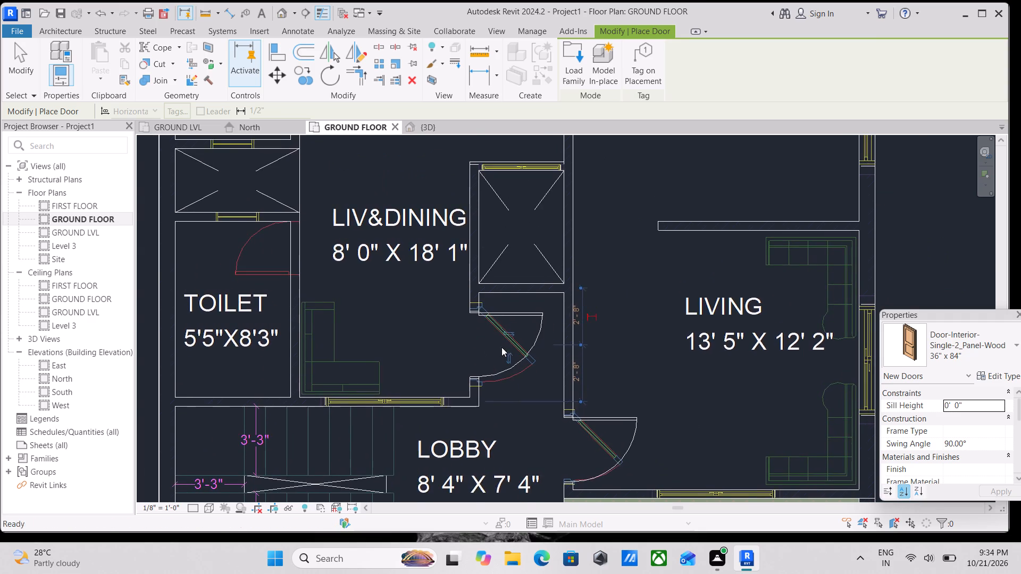
{"action": "middle_click_drag", "start_coordinate": [631, 289], "coordinate": [486, 406]}
{"action": "middle_click_drag", "start_coordinate": [519, 274], "coordinate": [537, 498]}
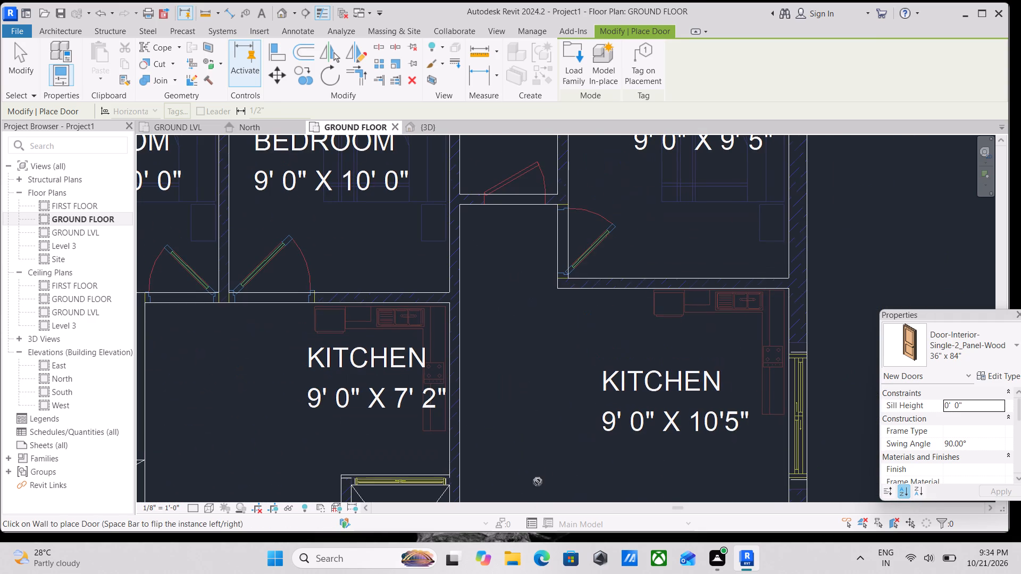
{"action": "left_click", "coordinate": [565, 243]}
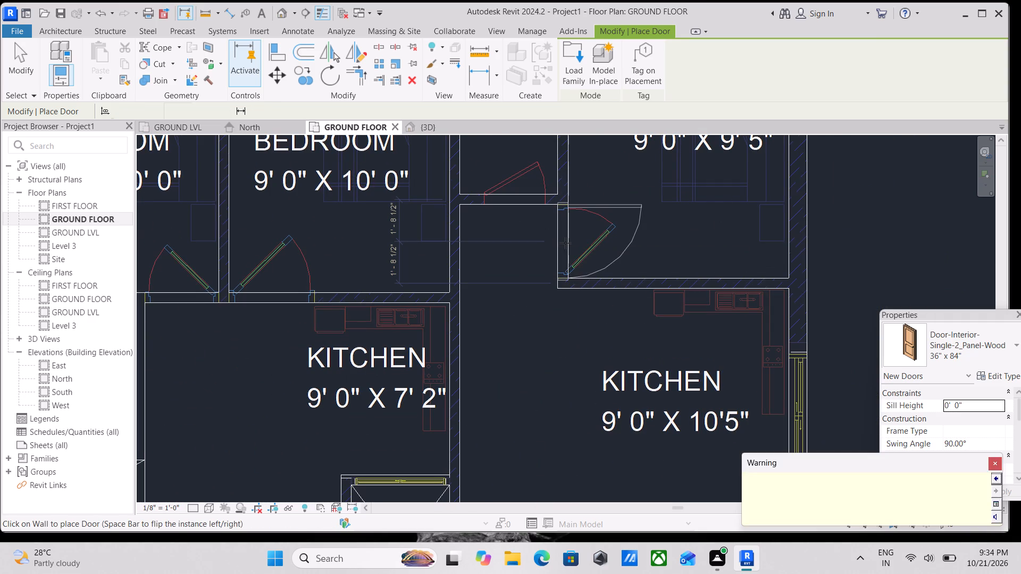
{"action": "scroll", "coordinate": [565, 243], "scroll_direction": "up", "scroll_amount": 2}
{"action": "key", "text": "Escape"}
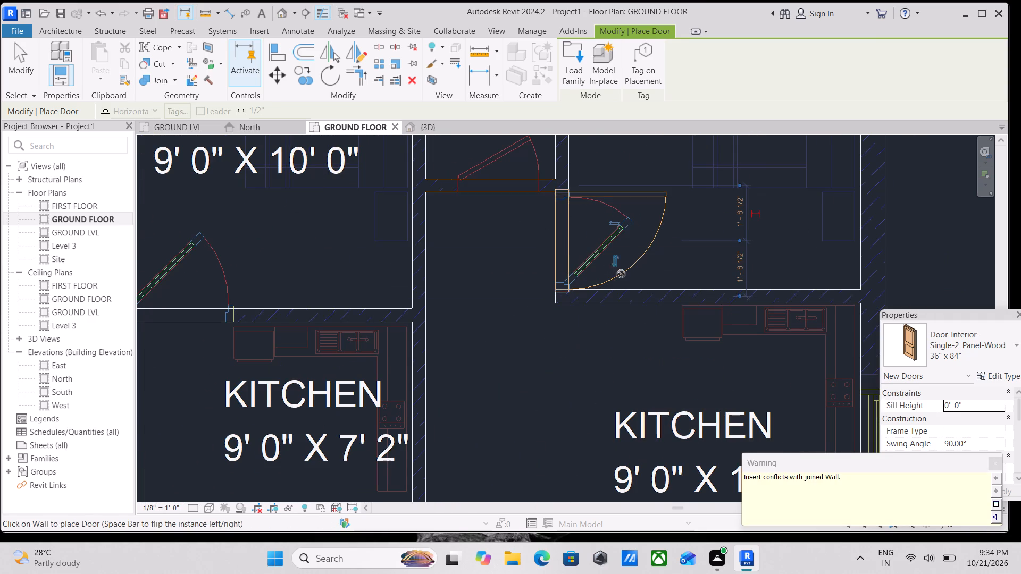
{"action": "scroll", "coordinate": [621, 283], "scroll_direction": "up", "scroll_amount": 3}
{"action": "key", "text": "Escape"}
{"action": "scroll", "coordinate": [648, 260], "scroll_direction": "down", "scroll_amount": 2}
{"action": "middle_click_drag", "start_coordinate": [648, 264], "coordinate": [650, 307]}
{"action": "key", "text": "Escape"}
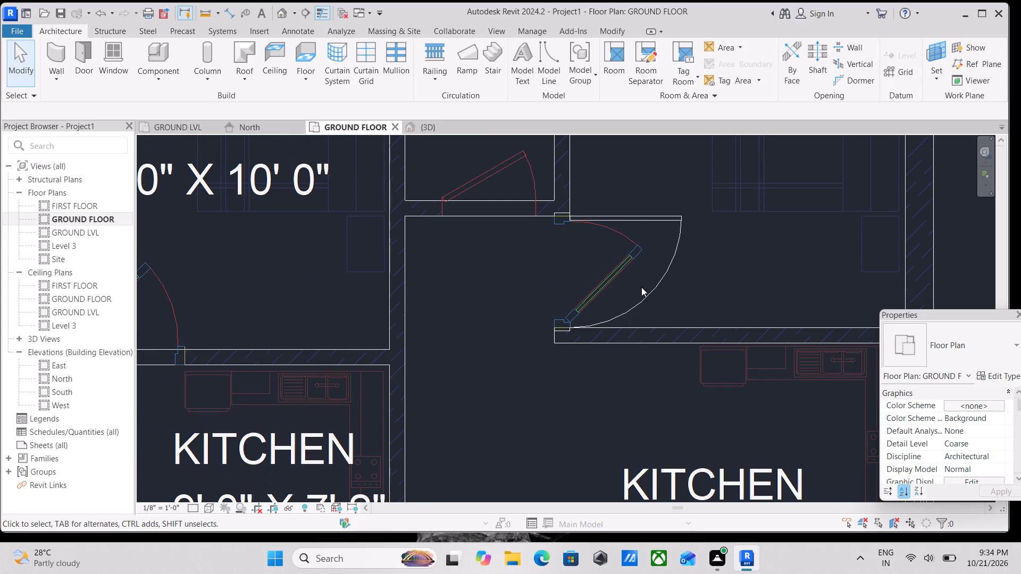
{"action": "key", "text": "Escape"}
Restart the Door command and choose the Single-Flush 30" x 84" type.
{"action": "scroll", "coordinate": [659, 290], "scroll_direction": "down", "scroll_amount": 2}
{"action": "scroll", "coordinate": [567, 304], "scroll_direction": "down", "scroll_amount": 3}
{"action": "middle_click_drag", "start_coordinate": [532, 318], "coordinate": [543, 318]}
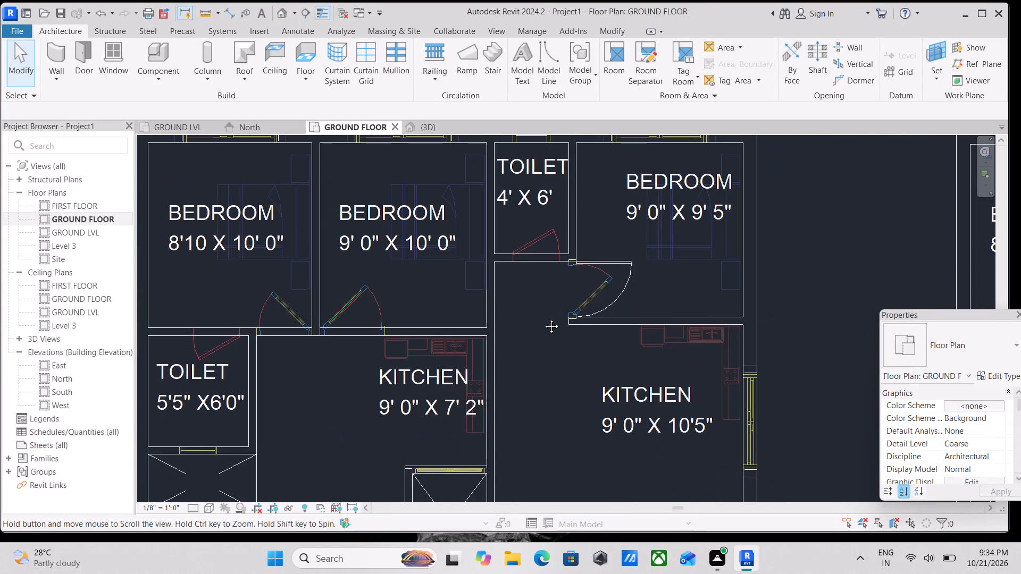
{"action": "middle_click_drag", "start_coordinate": [543, 318], "coordinate": [549, 319]}
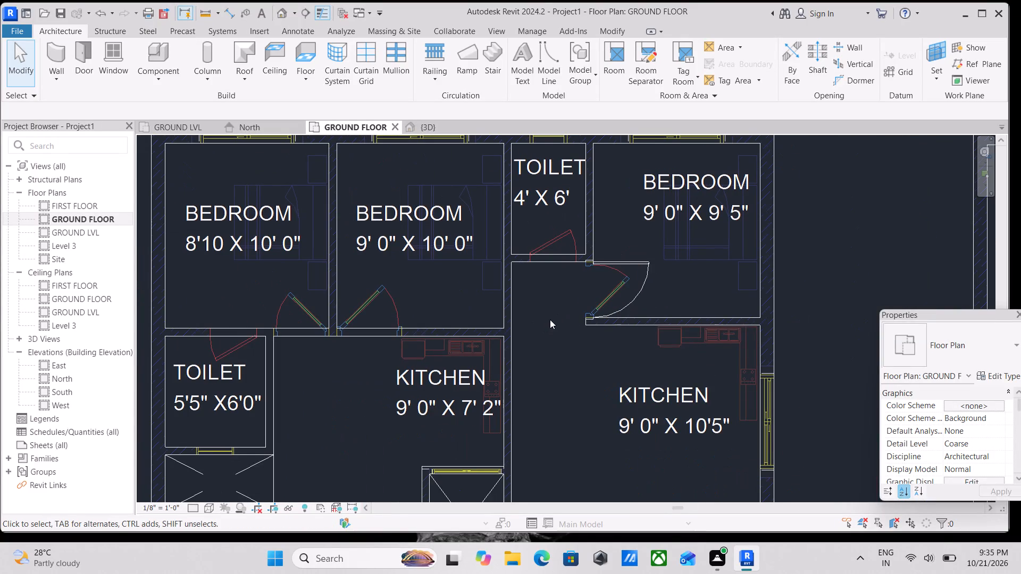
{"action": "type", "text": "DR"}
{"action": "scroll", "coordinate": [521, 339], "scroll_direction": "down", "scroll_amount": 2}
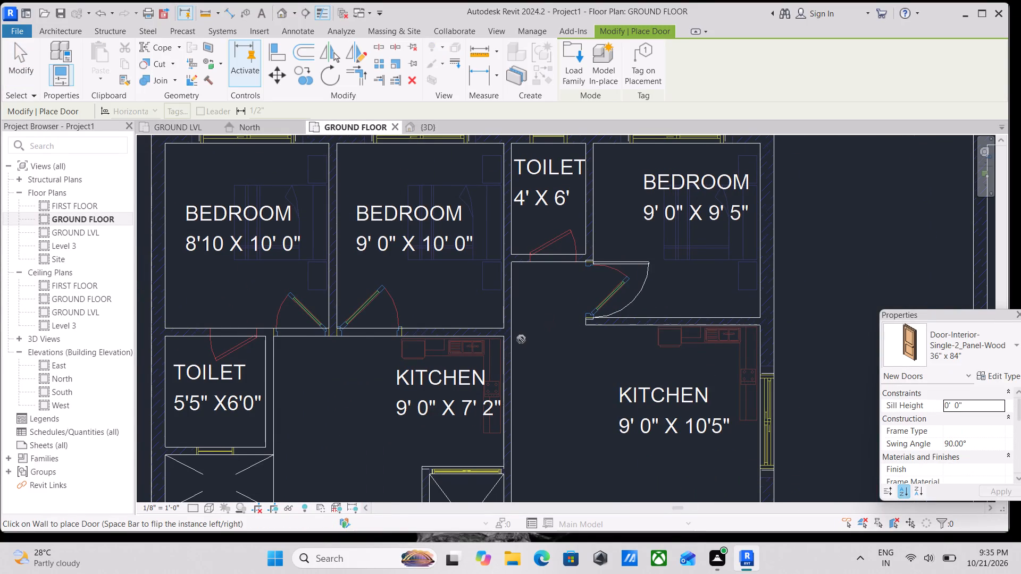
{"action": "scroll", "coordinate": [521, 339], "scroll_direction": "down", "scroll_amount": 1}
{"action": "middle_click_drag", "start_coordinate": [521, 339], "coordinate": [561, 211]}
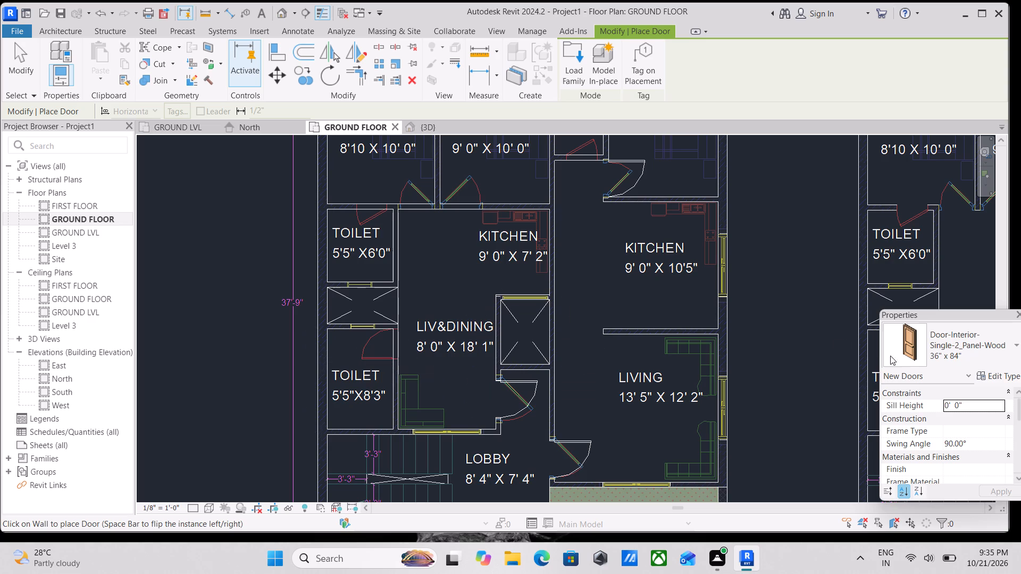
{"action": "left_click", "coordinate": [1006, 354]}
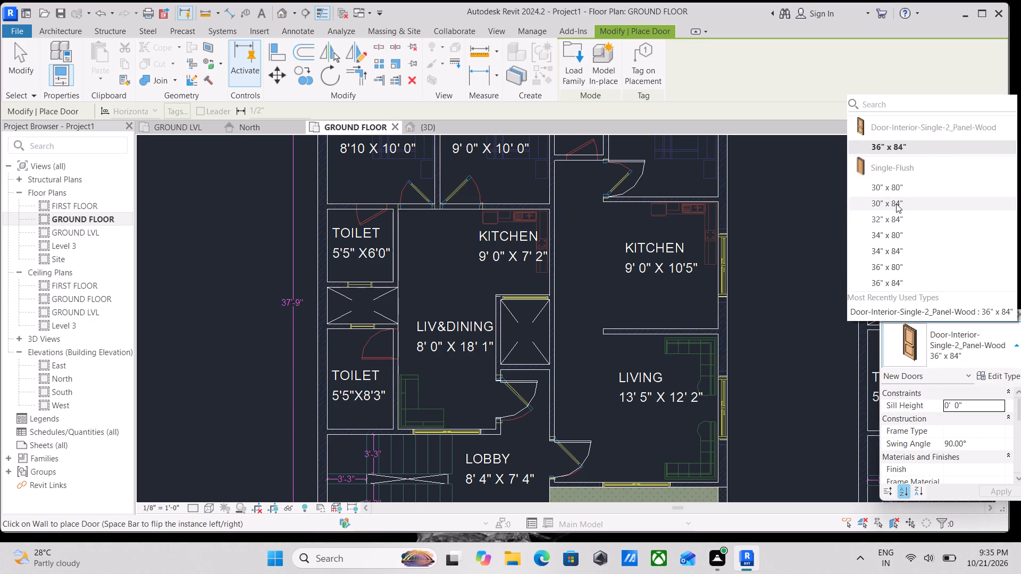
{"action": "scroll", "coordinate": [890, 268], "scroll_direction": "down", "scroll_amount": 1}
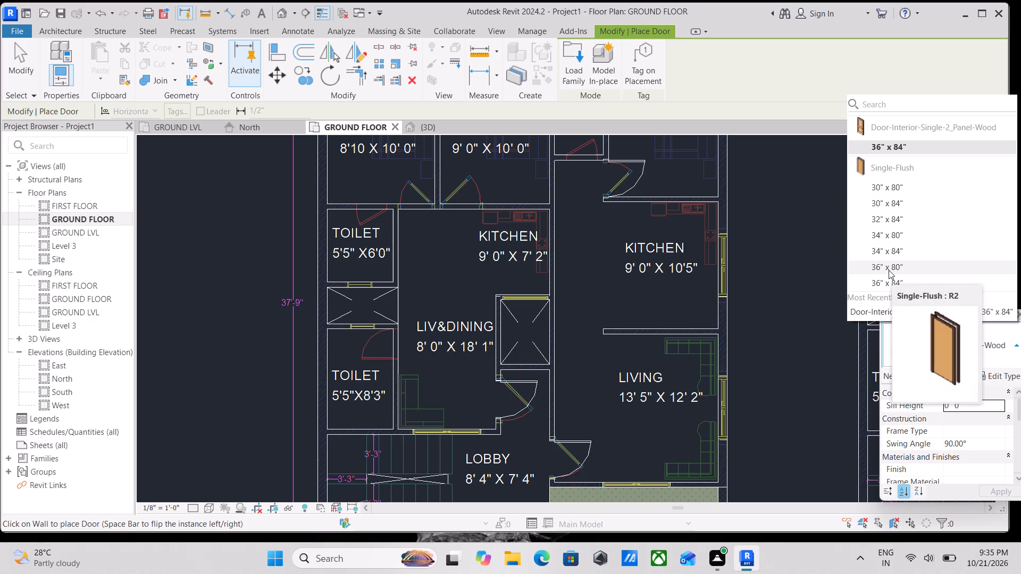
{"action": "scroll", "coordinate": [893, 268], "scroll_direction": "down", "scroll_amount": 2}
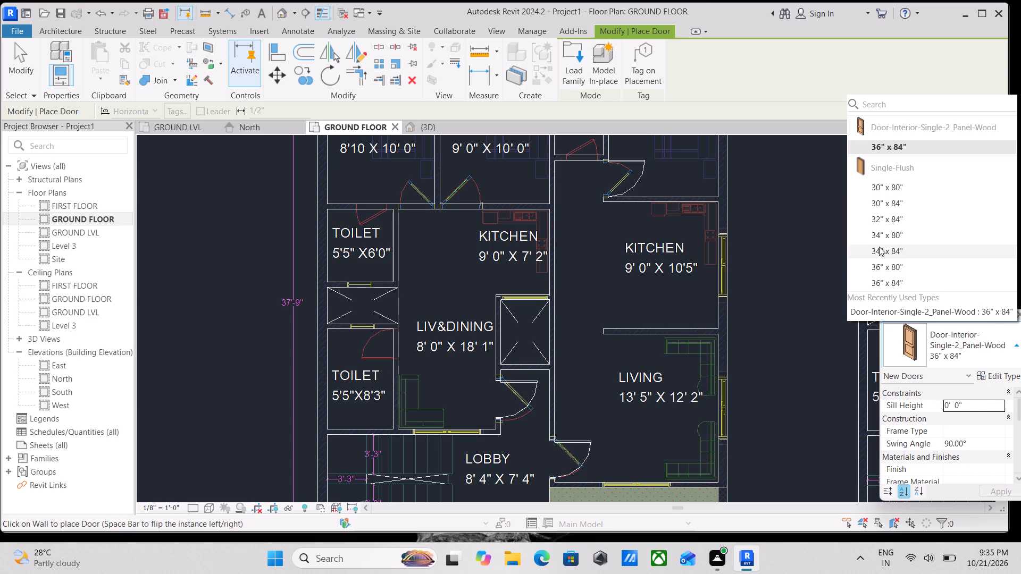
{"action": "scroll", "coordinate": [878, 247], "scroll_direction": "up", "scroll_amount": 1}
{"action": "scroll", "coordinate": [897, 192], "scroll_direction": "up", "scroll_amount": 1}
{"action": "scroll", "coordinate": [886, 240], "scroll_direction": "down", "scroll_amount": 3}
{"action": "left_click", "coordinate": [888, 206]}
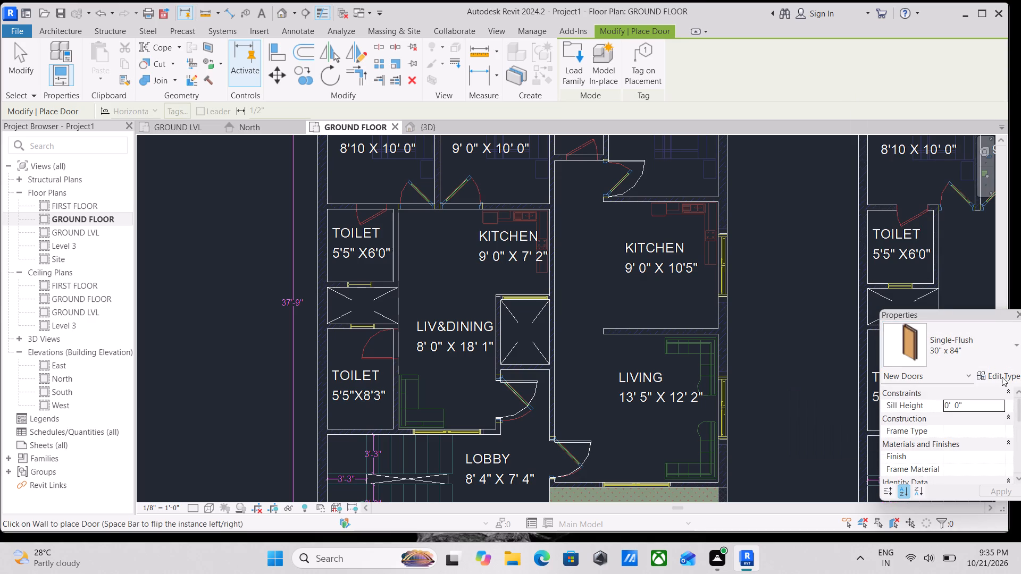
Duplicate the Single-Flush 30" x 84" door type under the name BATHROOM FLUSH DOOR.
{"action": "left_click", "coordinate": [1000, 378]}
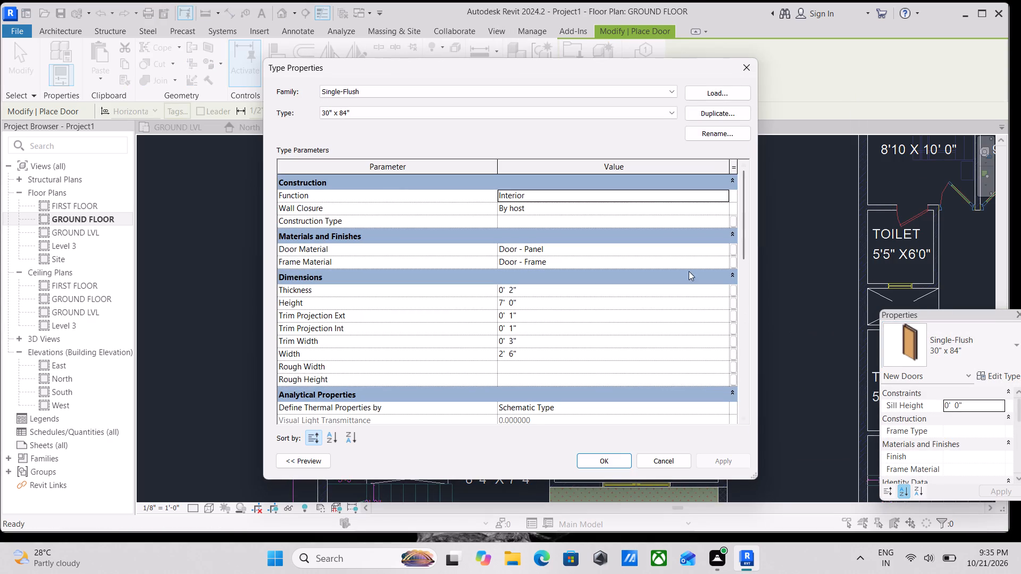
{"action": "left_click", "coordinate": [723, 108]}
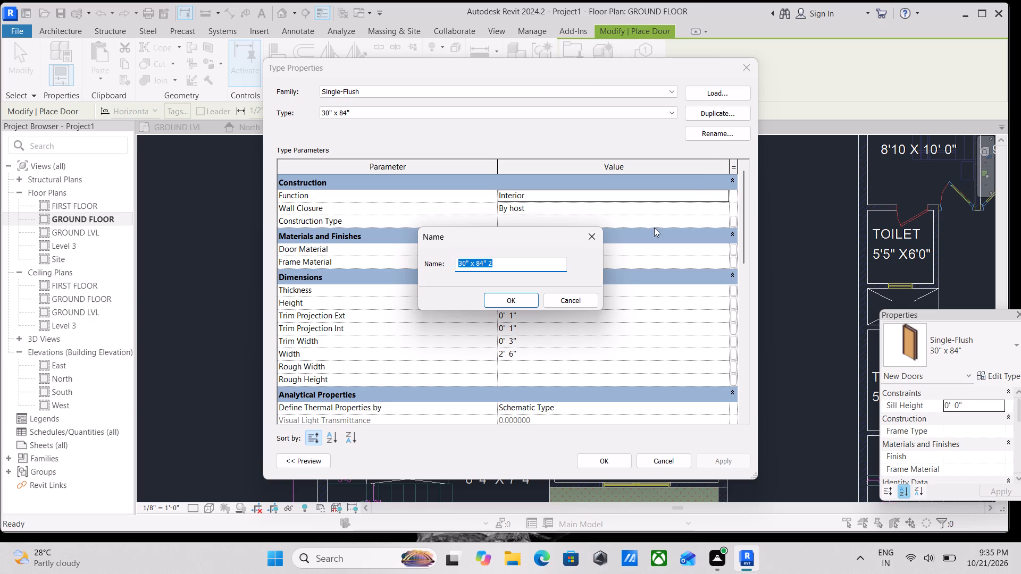
{"action": "key", "text": "BackSpace"}
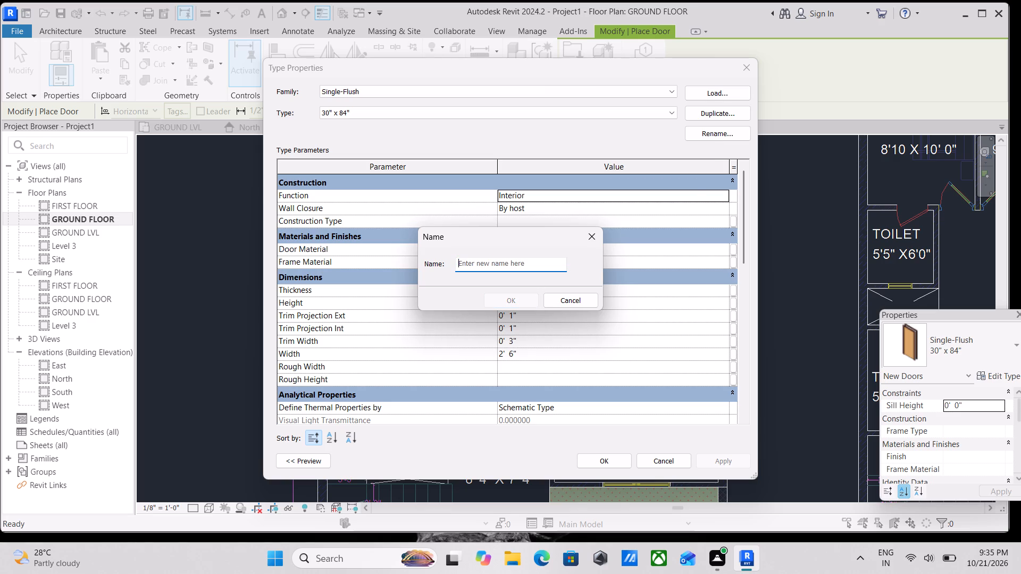
{"action": "type", "text": "FLUS"}
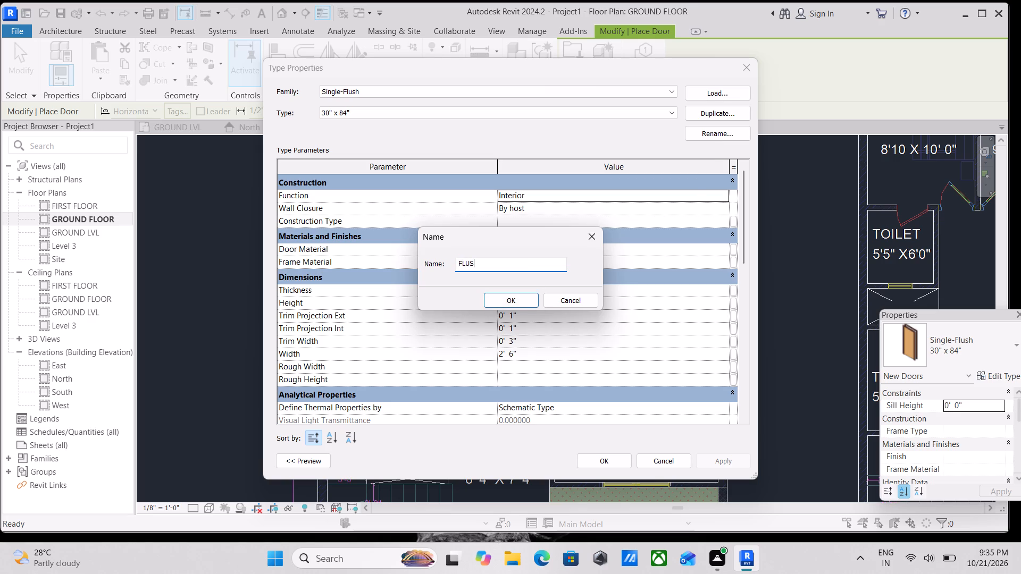
{"action": "key", "text": "BackSpace"}
{"action": "key", "text": "BackSpace"}
{"action": "key", "text": "BackSpace"}
{"action": "key", "text": "BackSpace"}
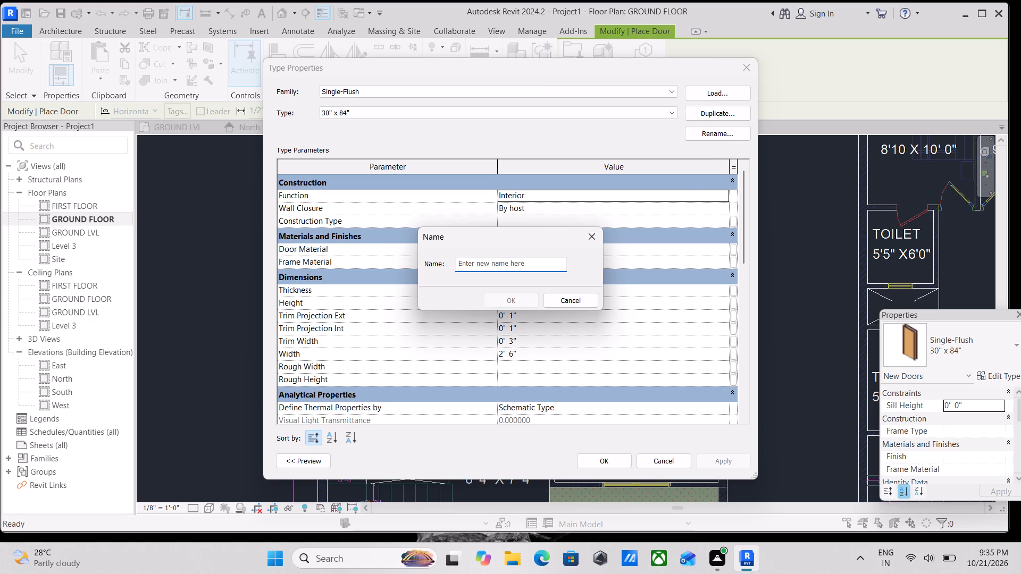
{"action": "type", "text": "BATH"}
{"action": "type", "text": "ROOM FLUSH DOOR"}
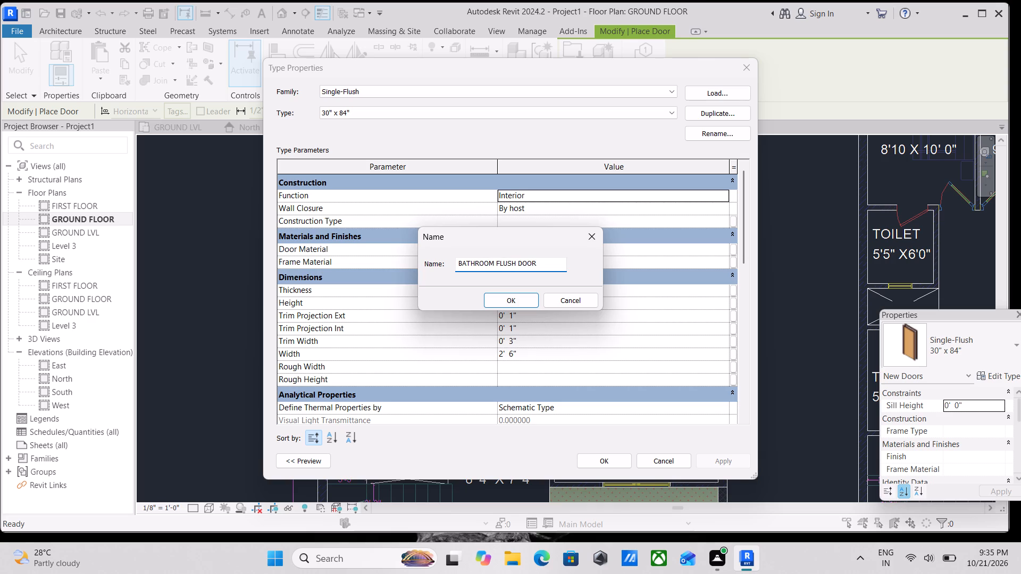
{"action": "left_click", "coordinate": [515, 303]}
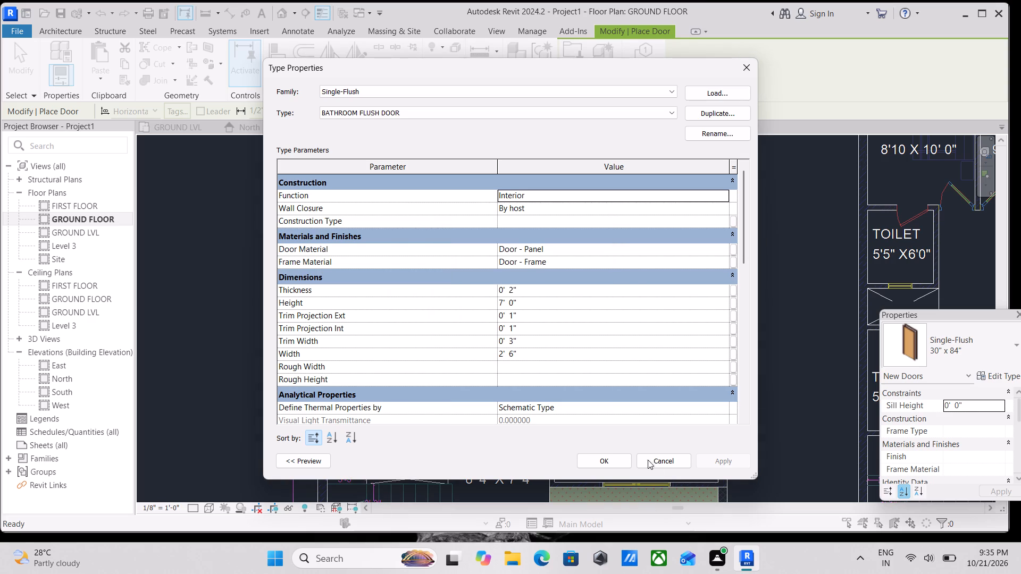
{"action": "left_click", "coordinate": [608, 460]}
Check the width among the type dimensions of BATHROOM FLUSH DOOR.
{"action": "scroll", "coordinate": [658, 358], "scroll_direction": "down", "scroll_amount": 2}
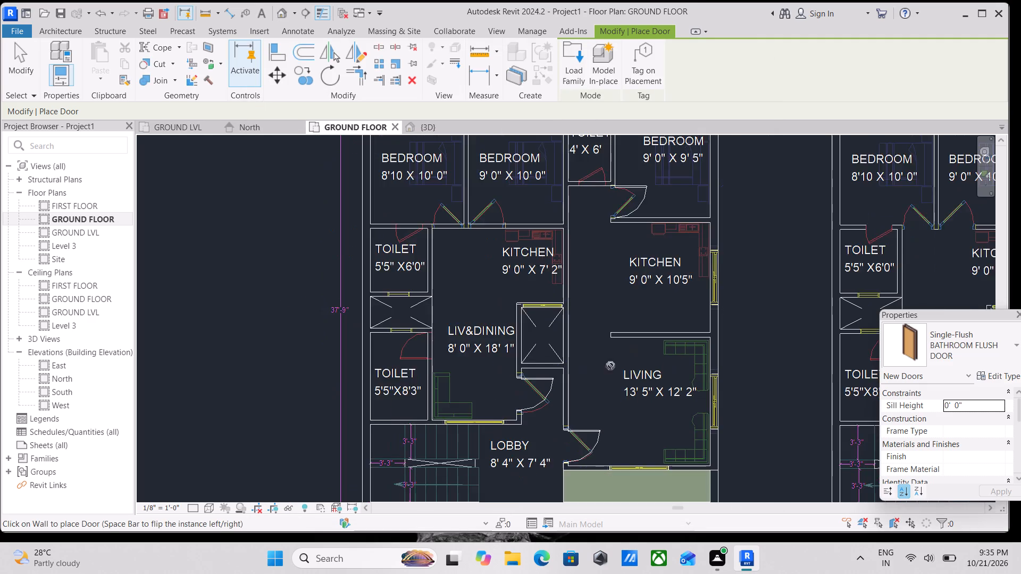
{"action": "middle_click_drag", "start_coordinate": [577, 361], "coordinate": [543, 288]}
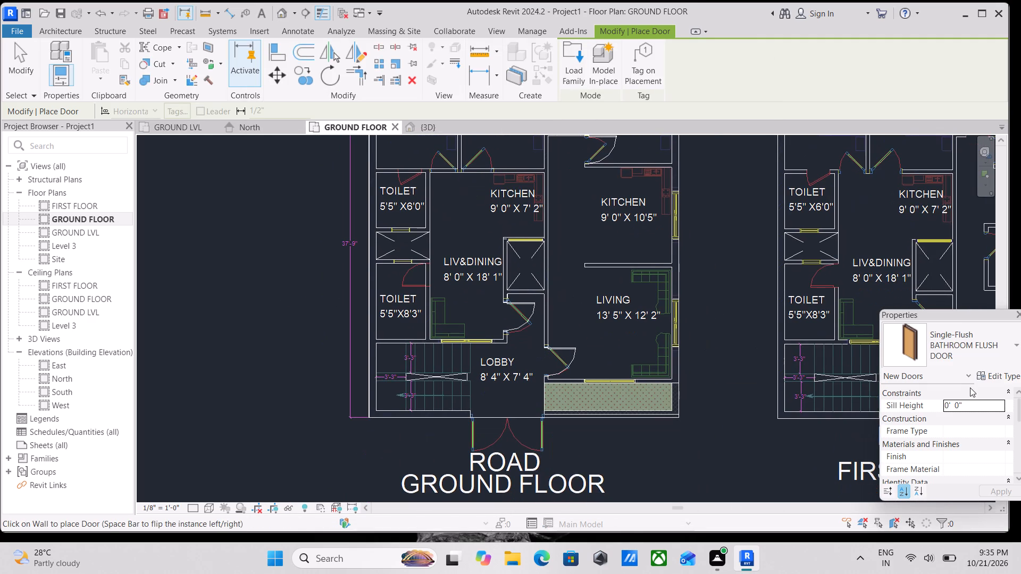
{"action": "left_click", "coordinate": [999, 376]}
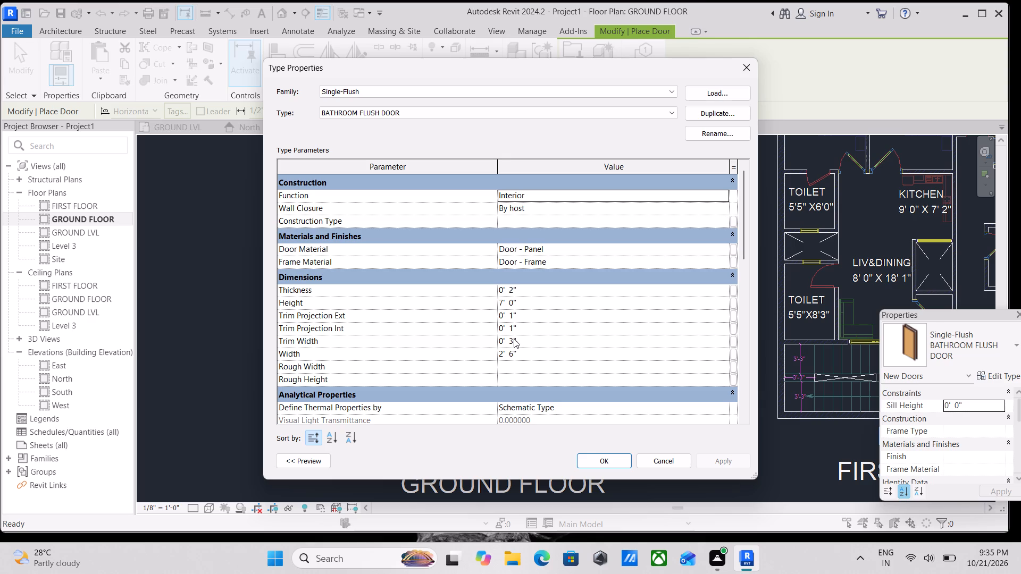
{"action": "scroll", "coordinate": [535, 359], "scroll_direction": "down", "scroll_amount": 1}
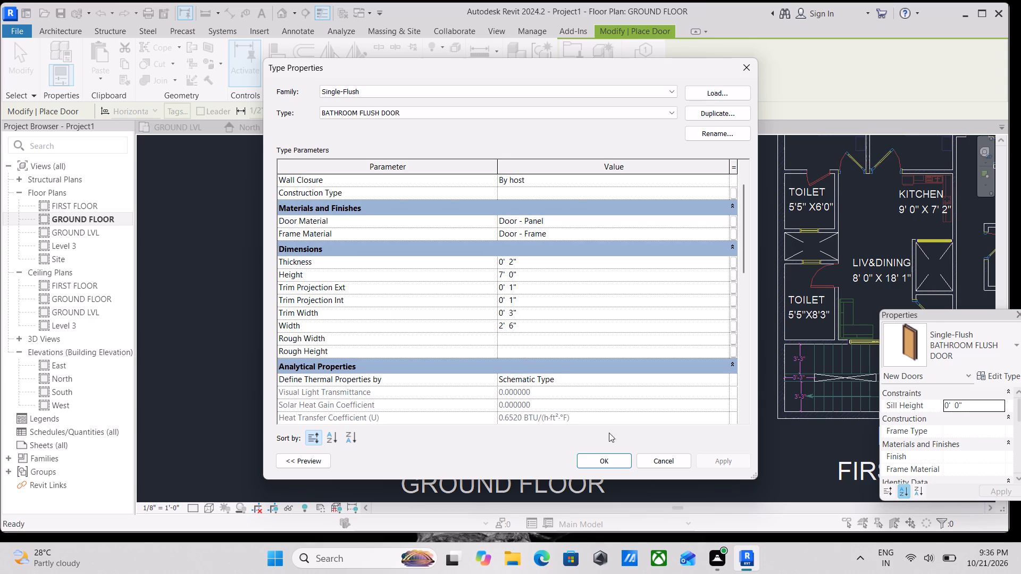
{"action": "left_click", "coordinate": [522, 326]}
{"action": "left_click_drag", "start_coordinate": [522, 326], "coordinate": [521, 326]}
{"action": "left_click_drag", "start_coordinate": [521, 326], "coordinate": [488, 330]}
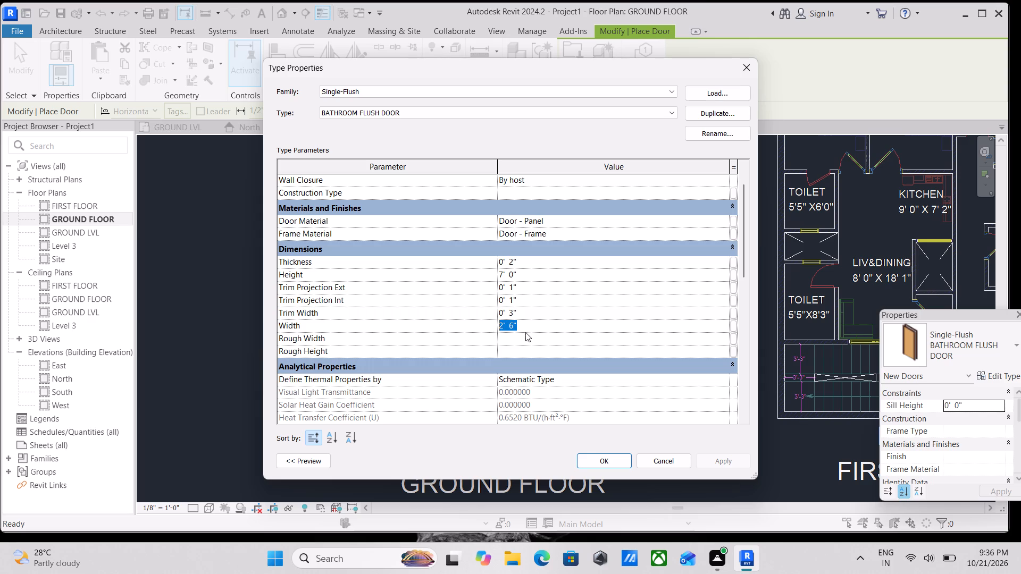
{"action": "left_click", "coordinate": [597, 459]}
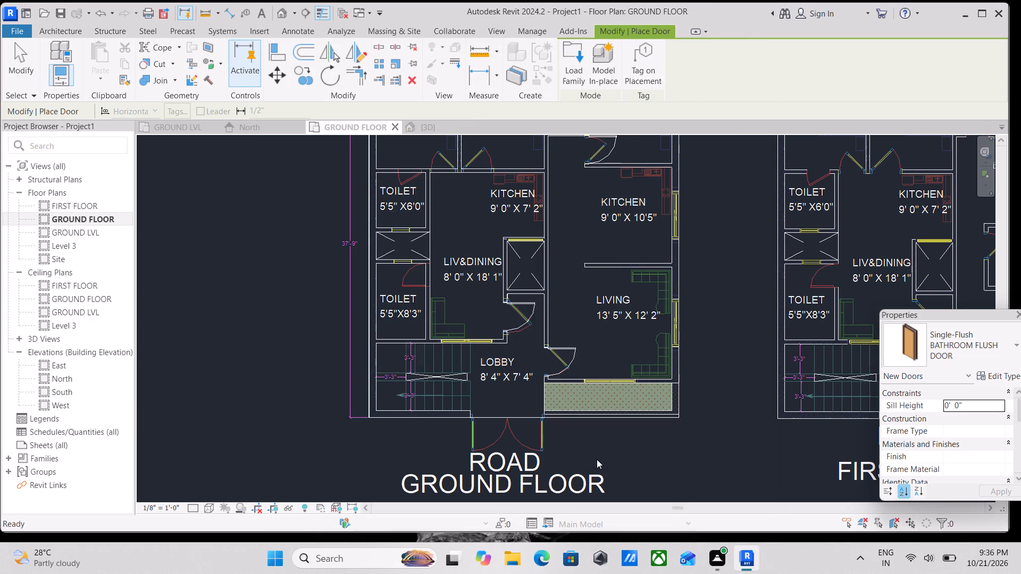
Place a BATHROOM FLUSH DOOR in the wall between the 5'5" x 8'3" toilet and LIV&DINING, matching the CAD opening.
{"action": "scroll", "coordinate": [454, 347], "scroll_direction": "up", "scroll_amount": 3}
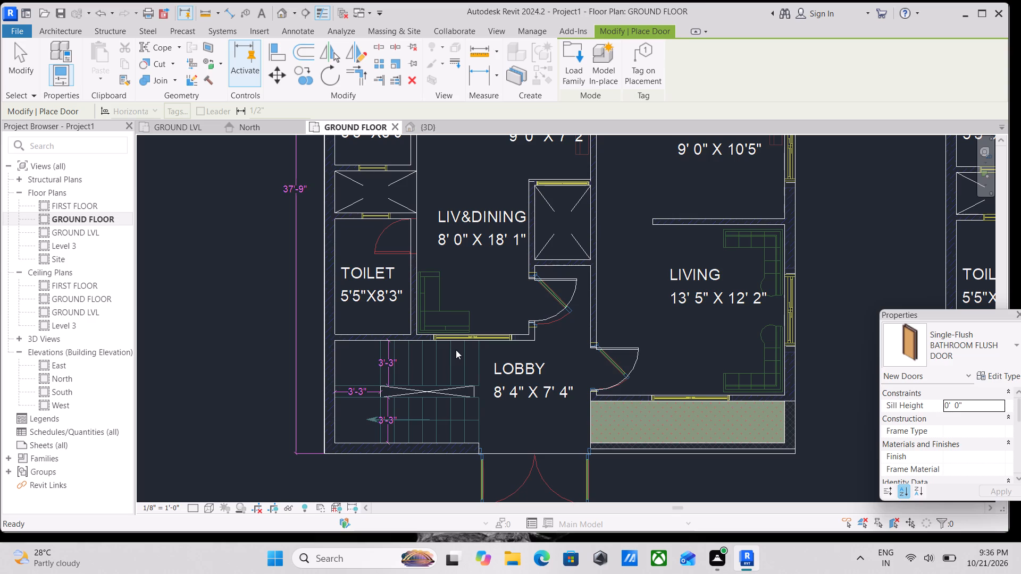
{"action": "scroll", "coordinate": [437, 306], "scroll_direction": "up", "scroll_amount": 2}
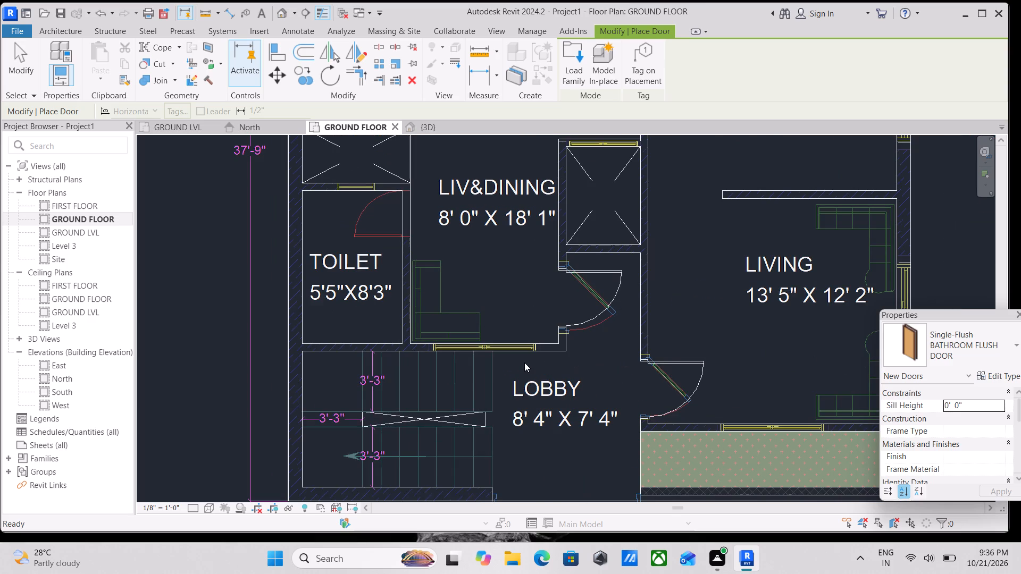
{"action": "type", "text": "DR"}
{"action": "scroll", "coordinate": [451, 267], "scroll_direction": "down", "scroll_amount": 1}
{"action": "scroll", "coordinate": [506, 276], "scroll_direction": "down", "scroll_amount": 2}
{"action": "left_click", "coordinate": [976, 350]}
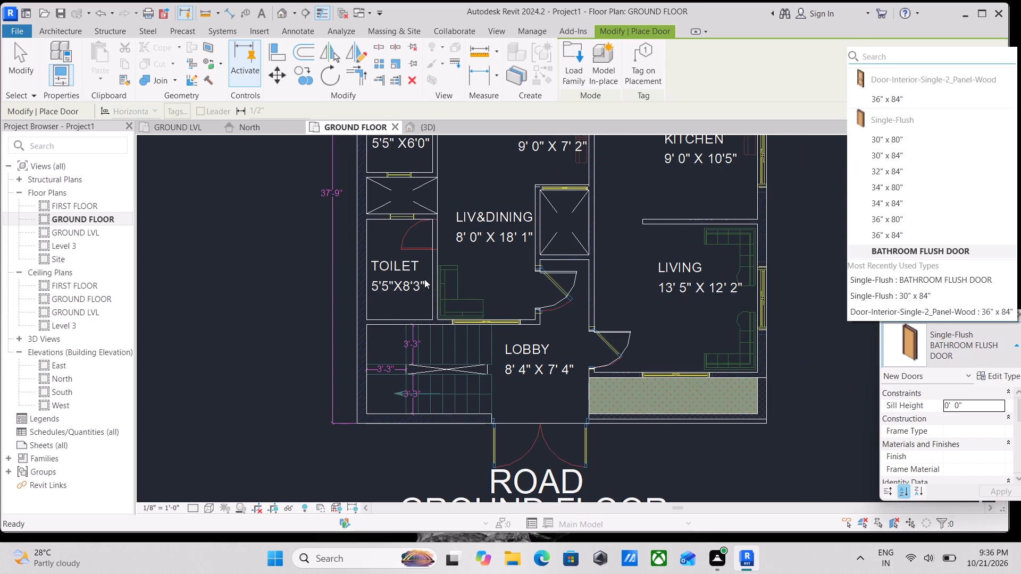
{"action": "left_click", "coordinate": [927, 244]}
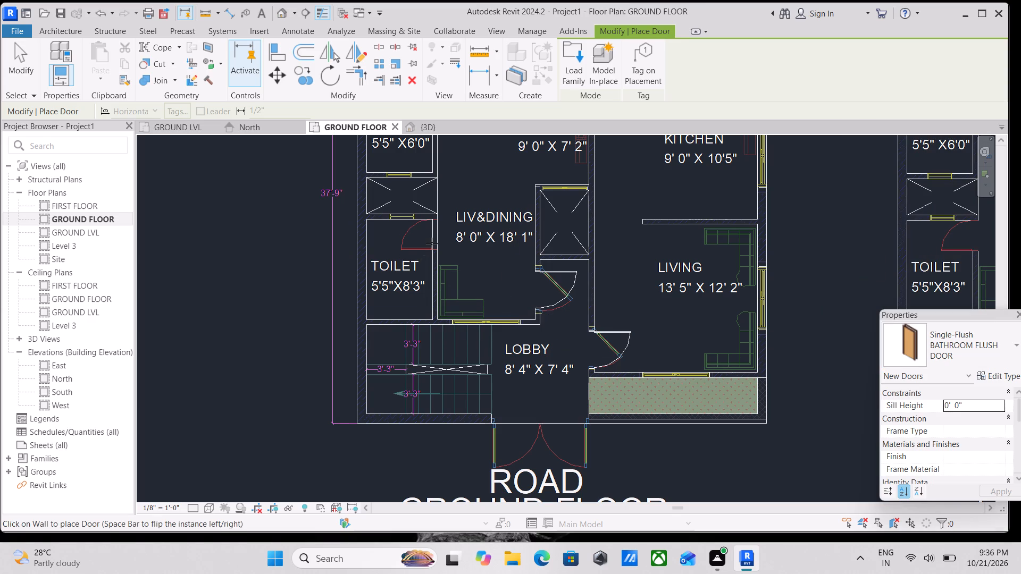
{"action": "scroll", "coordinate": [432, 243], "scroll_direction": "up", "scroll_amount": 2}
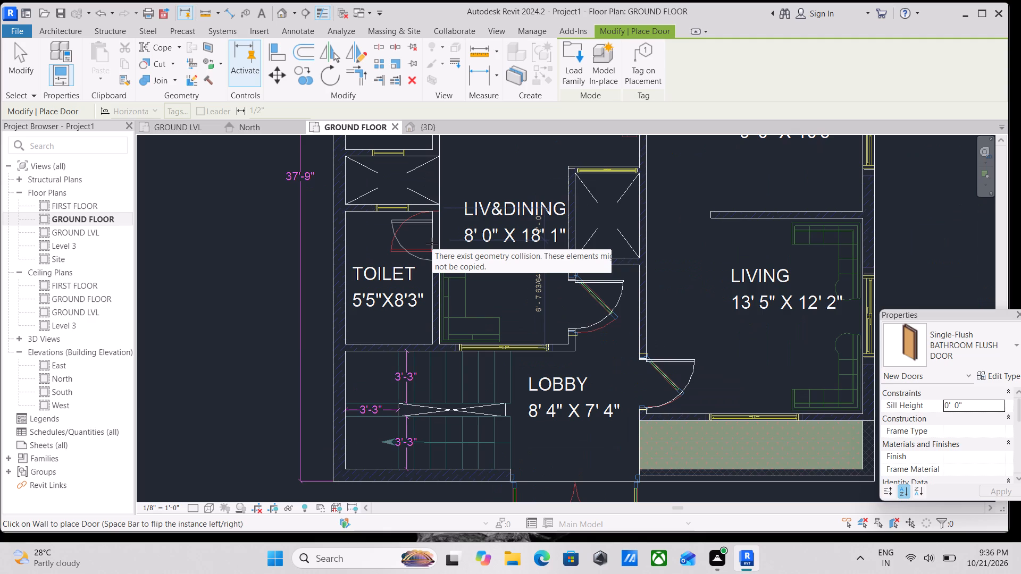
{"action": "scroll", "coordinate": [432, 243], "scroll_direction": "up", "scroll_amount": 2}
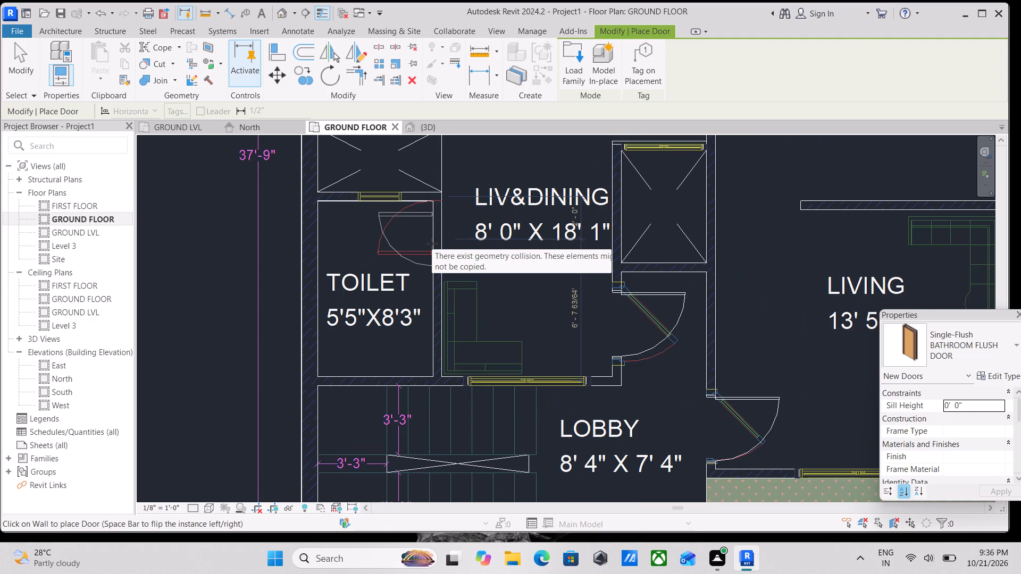
{"action": "scroll", "coordinate": [432, 243], "scroll_direction": "up", "scroll_amount": 2}
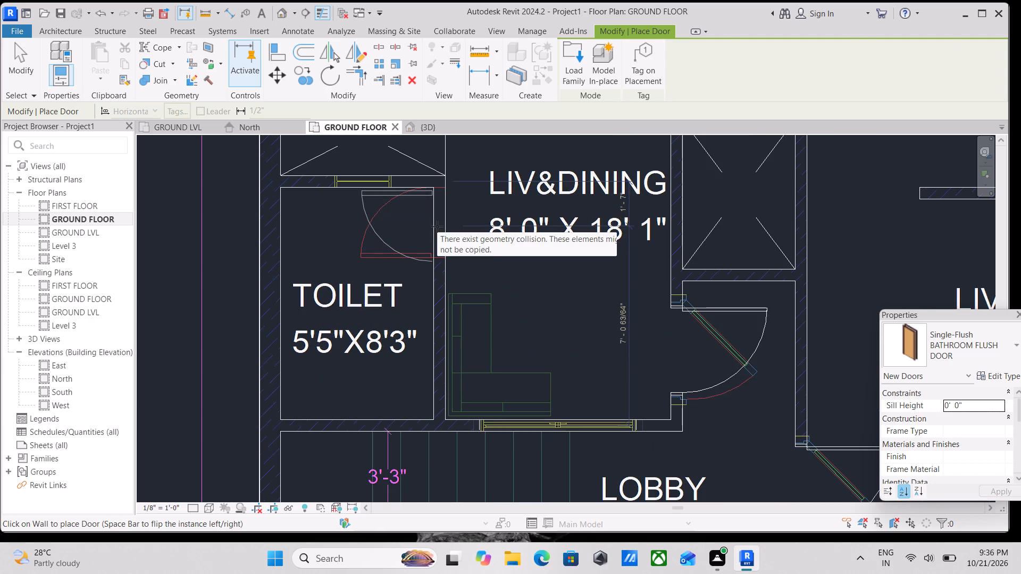
{"action": "left_click", "coordinate": [437, 226]}
Place a BATHROOM FLUSH DOOR in the wall between the 8'10 x 10' 0" bedroom and the 5'5" x 6'0" toilet, swinging into the toilet.
{"action": "middle_click_drag", "start_coordinate": [437, 226], "coordinate": [444, 242]}
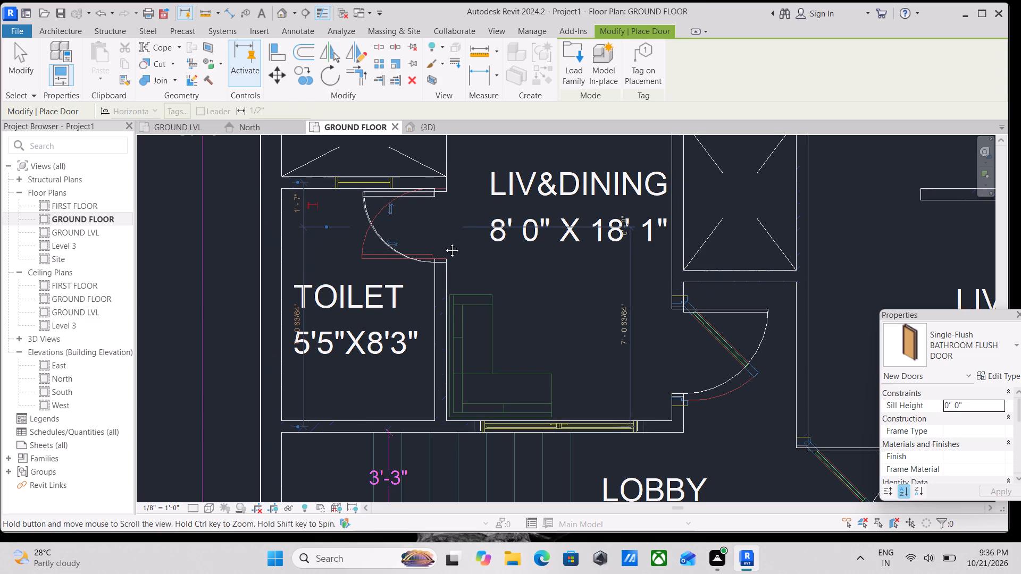
{"action": "middle_click_drag", "start_coordinate": [444, 242], "coordinate": [451, 267]}
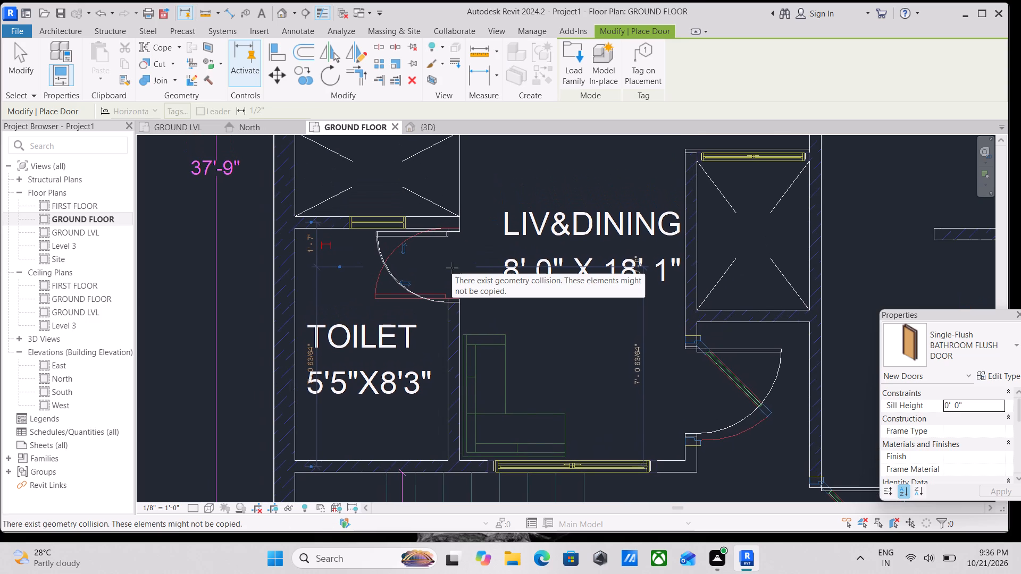
{"action": "scroll", "coordinate": [451, 259], "scroll_direction": "down", "scroll_amount": 1}
{"action": "middle_click_drag", "start_coordinate": [451, 259], "coordinate": [495, 391]}
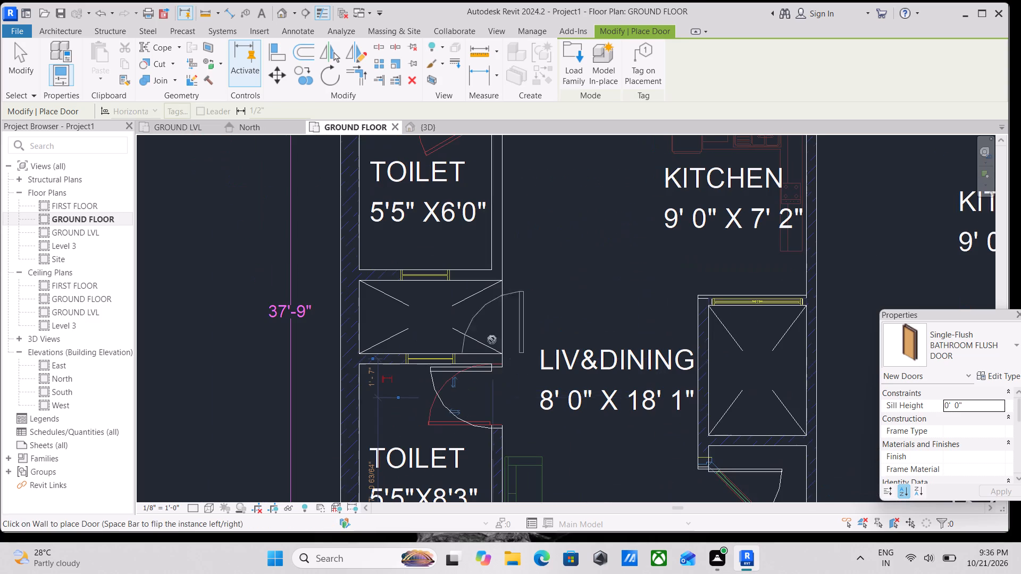
{"action": "middle_click_drag", "start_coordinate": [461, 224], "coordinate": [545, 493]}
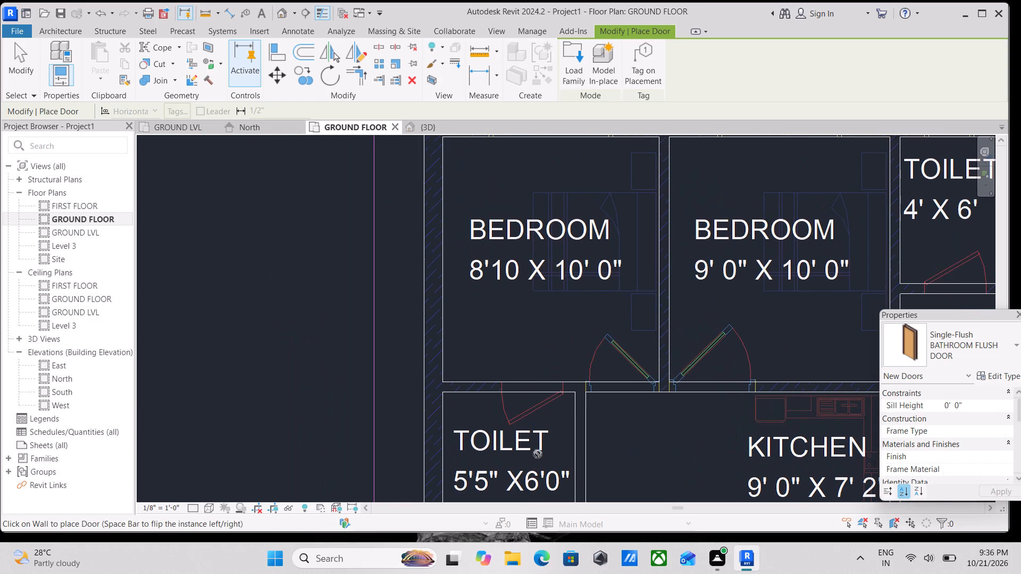
{"action": "left_click", "coordinate": [528, 389]}
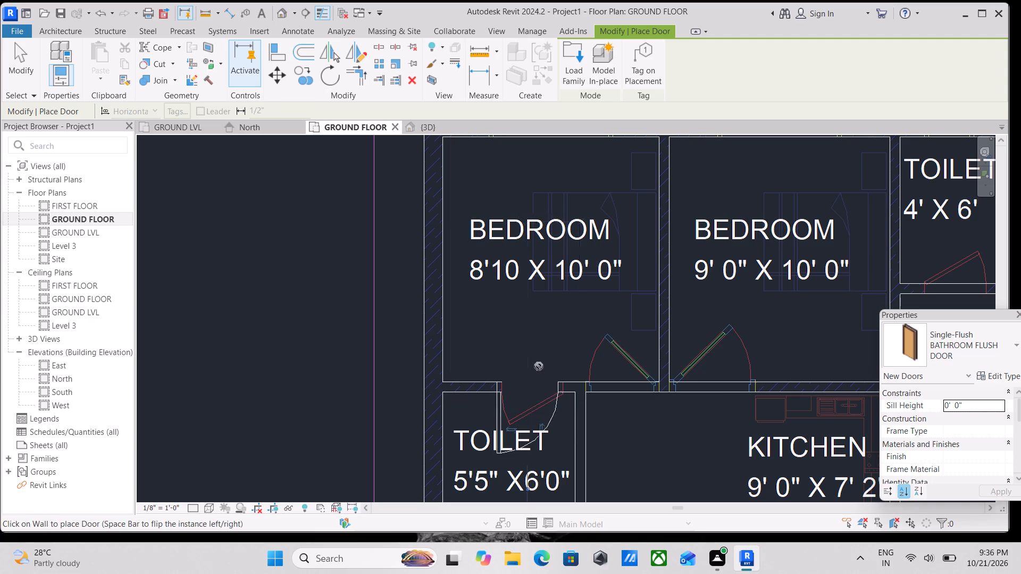
Duplicate the Door-Interior-Single-2_Panel-Wood 36" x 84" type under the name MAIN DOORS.
{"action": "scroll", "coordinate": [539, 366], "scroll_direction": "down", "scroll_amount": 1}
{"action": "middle_click_drag", "start_coordinate": [539, 366], "coordinate": [497, 388]}
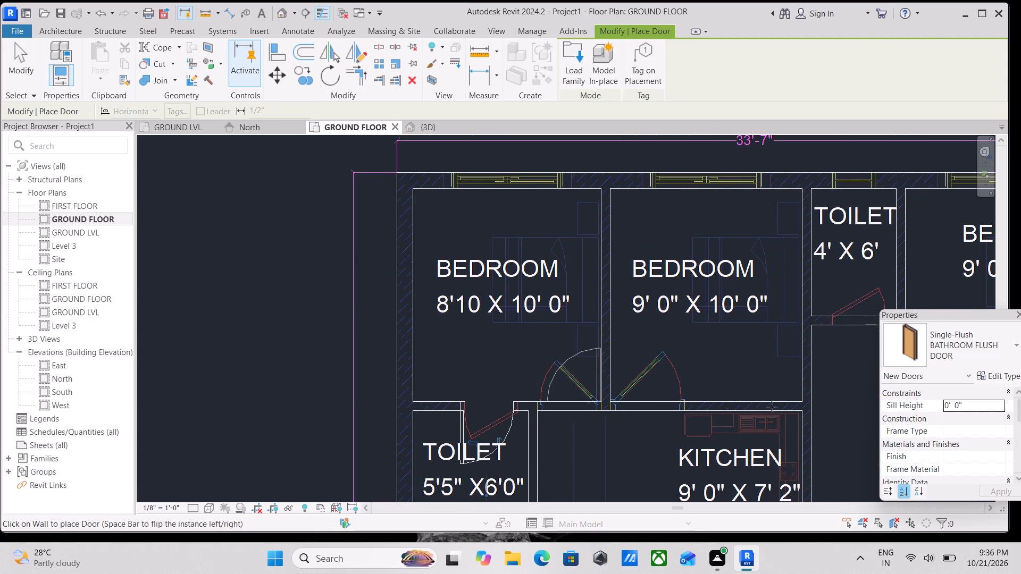
{"action": "left_click", "coordinate": [1002, 350]}
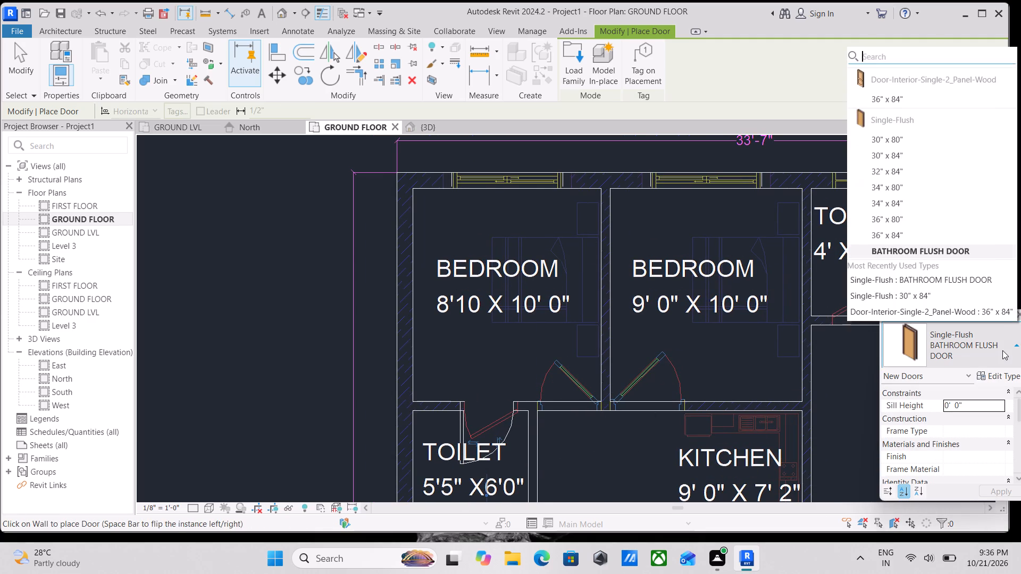
{"action": "scroll", "coordinate": [908, 145], "scroll_direction": "up", "scroll_amount": 1}
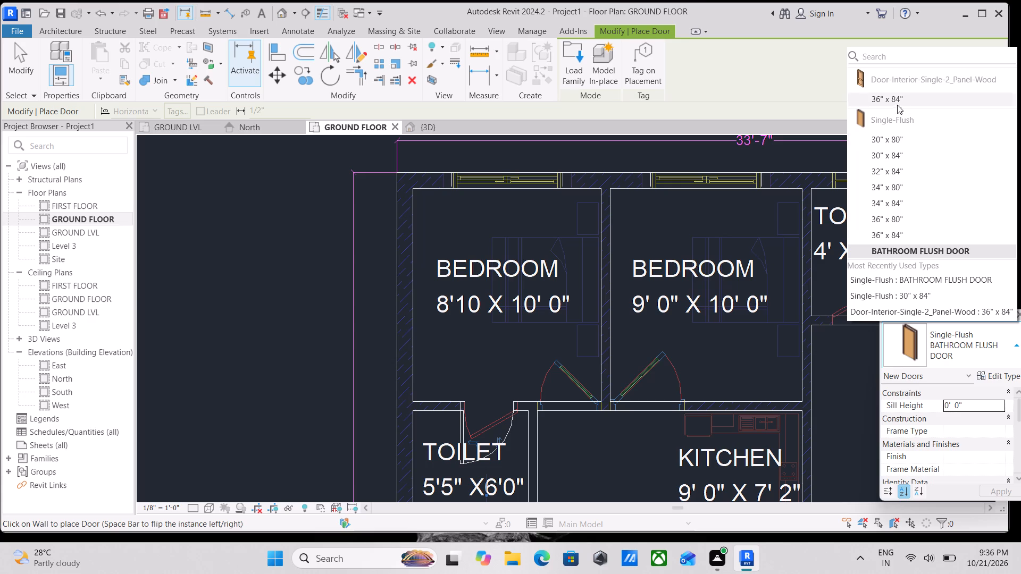
{"action": "left_click", "coordinate": [900, 99]}
{"action": "left_click", "coordinate": [1005, 375]}
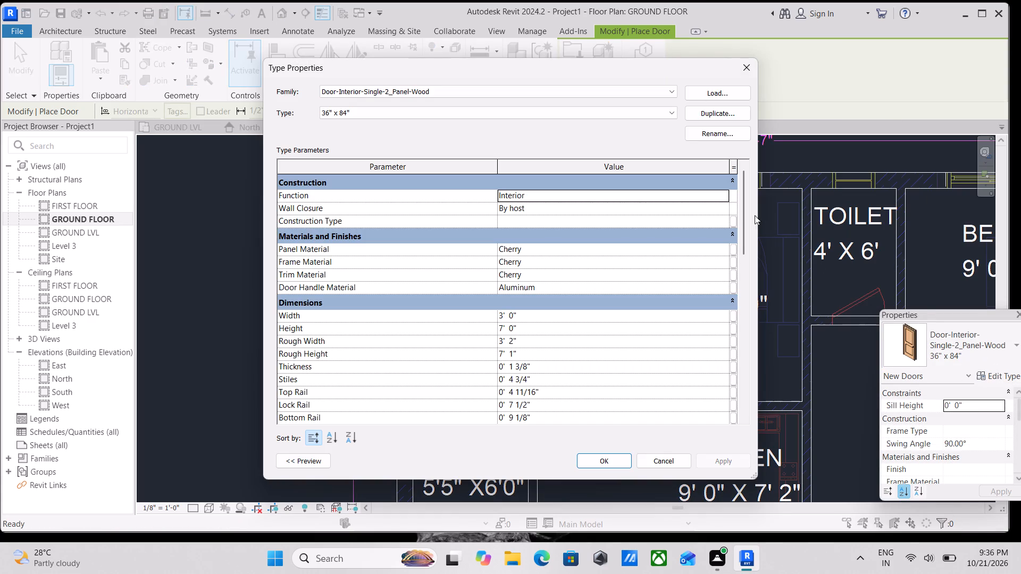
{"action": "left_click_drag", "start_coordinate": [701, 108], "coordinate": [706, 108]}
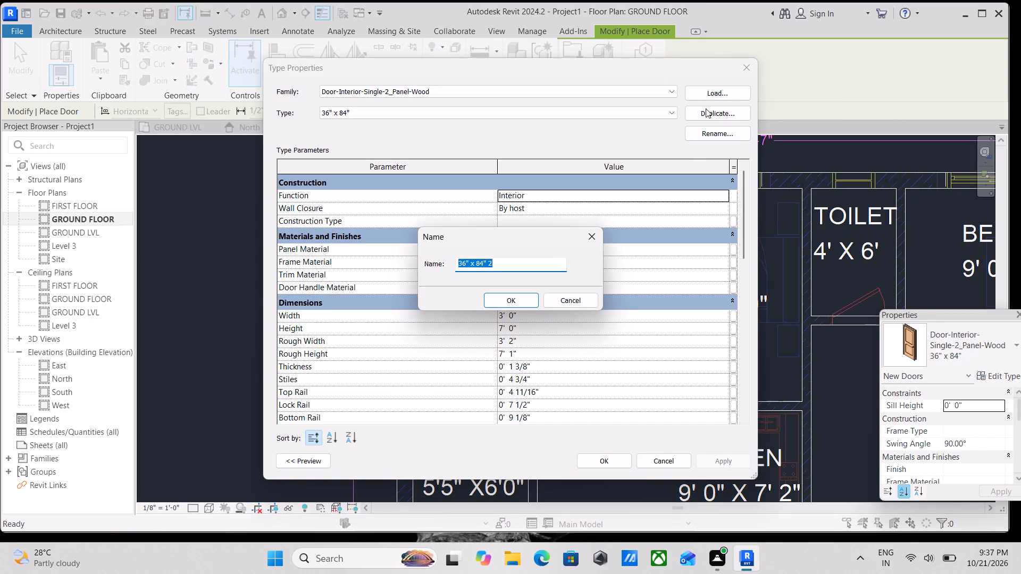
{"action": "key", "text": "BackSpace"}
{"action": "type", "text": "MAI"}
{"action": "key", "text": "n"}
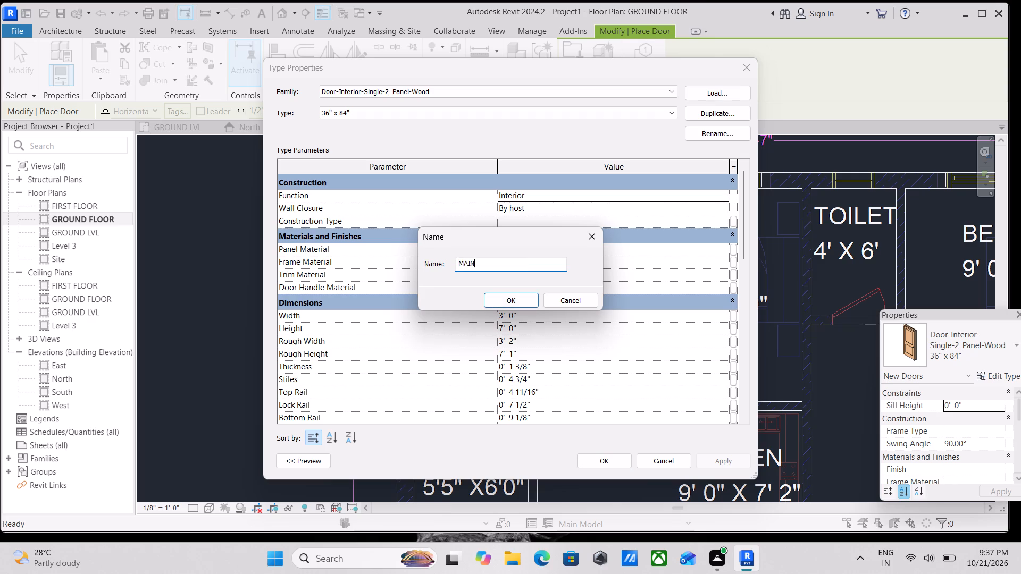
{"action": "key", "text": "space"}
{"action": "type", "text": "D"}
{"action": "type", "text": "OOR"}
{"action": "key", "text": "s"}
{"action": "left_click", "coordinate": [512, 306]}
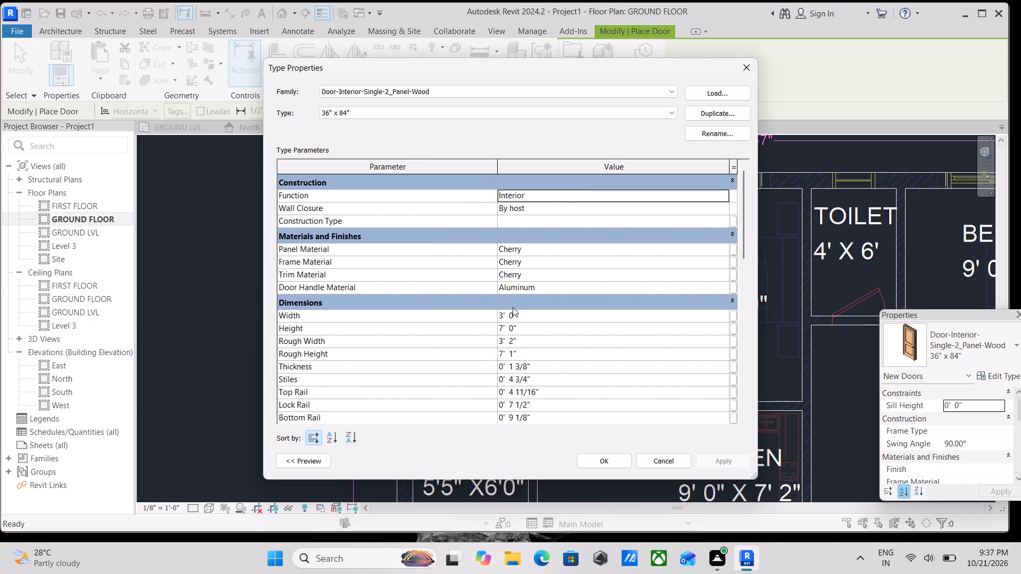
Set the MAIN DOORS type width to 2'6" and accept the type properties.
{"action": "left_click", "coordinate": [522, 319]}
{"action": "type", "text": "2'6"}
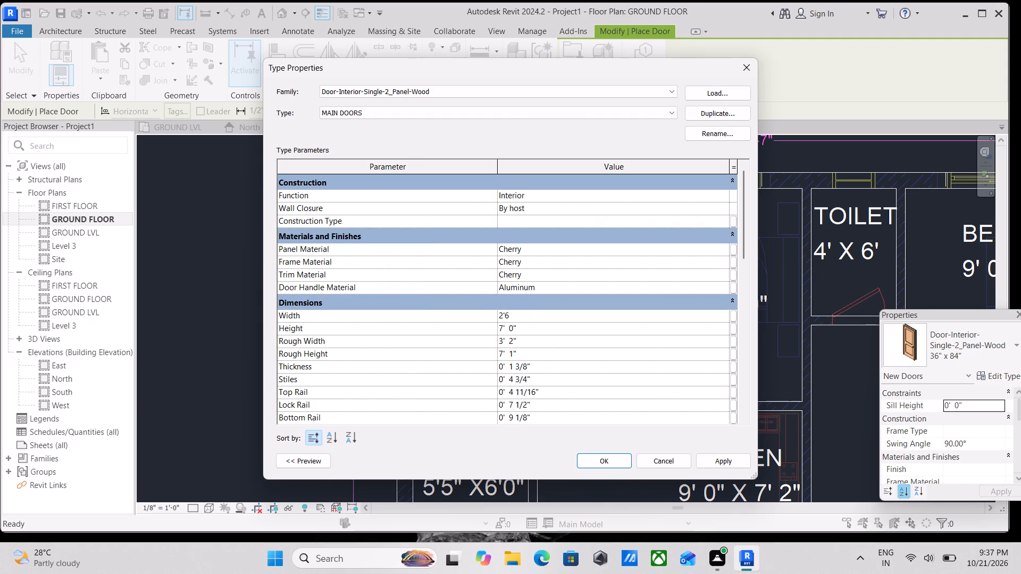
{"action": "key", "text": "shift+quotedbl"}
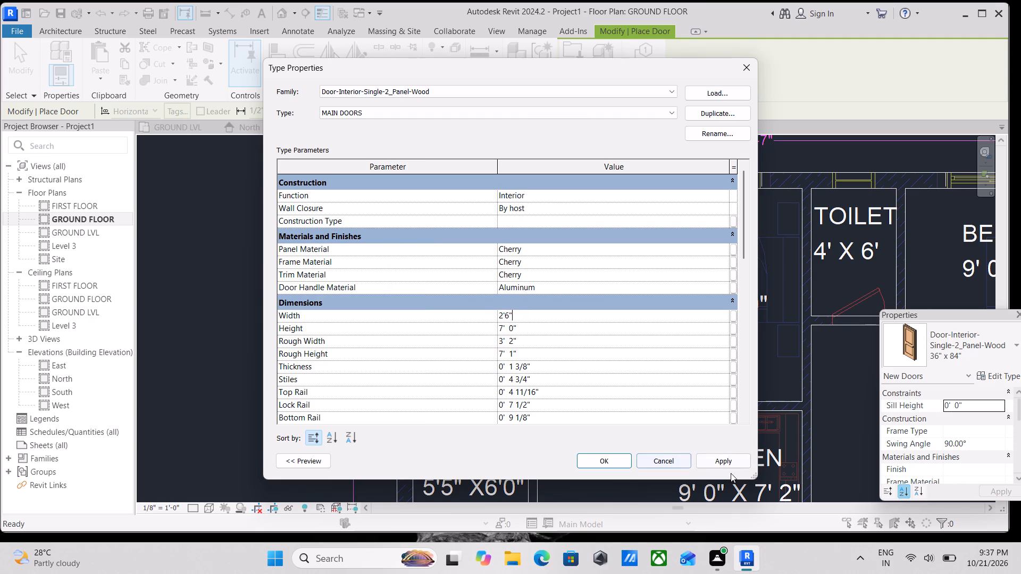
{"action": "left_click", "coordinate": [727, 466]}
{"action": "left_click", "coordinate": [608, 462]}
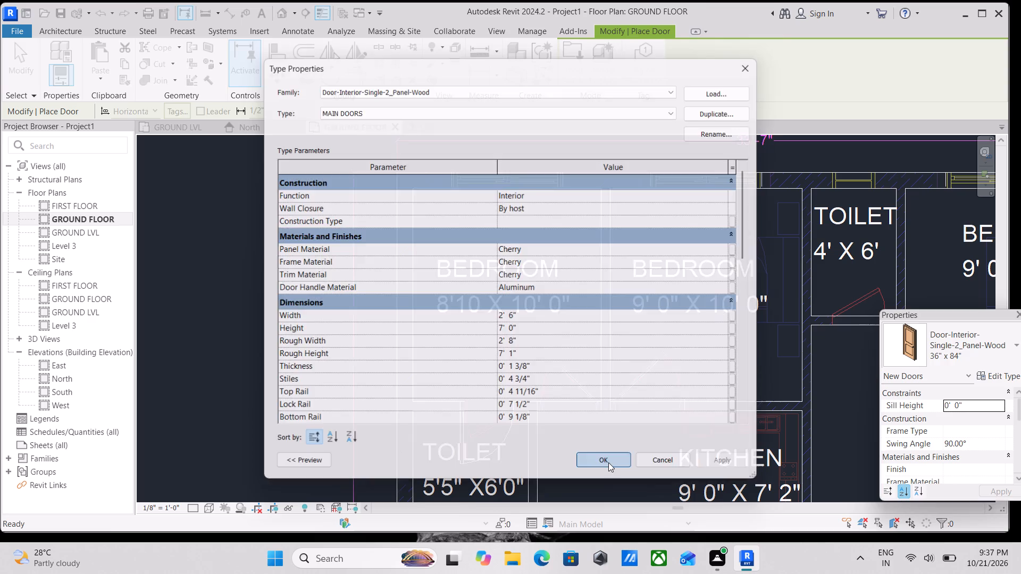
Place mirrored MAIN DOORS at the 8'10 x 10' 0" and 9' 0" x 10' 0" bedroom entrances, hinged beside their shared partition, and end placement.
{"action": "scroll", "coordinate": [567, 404], "scroll_direction": "up", "scroll_amount": 3}
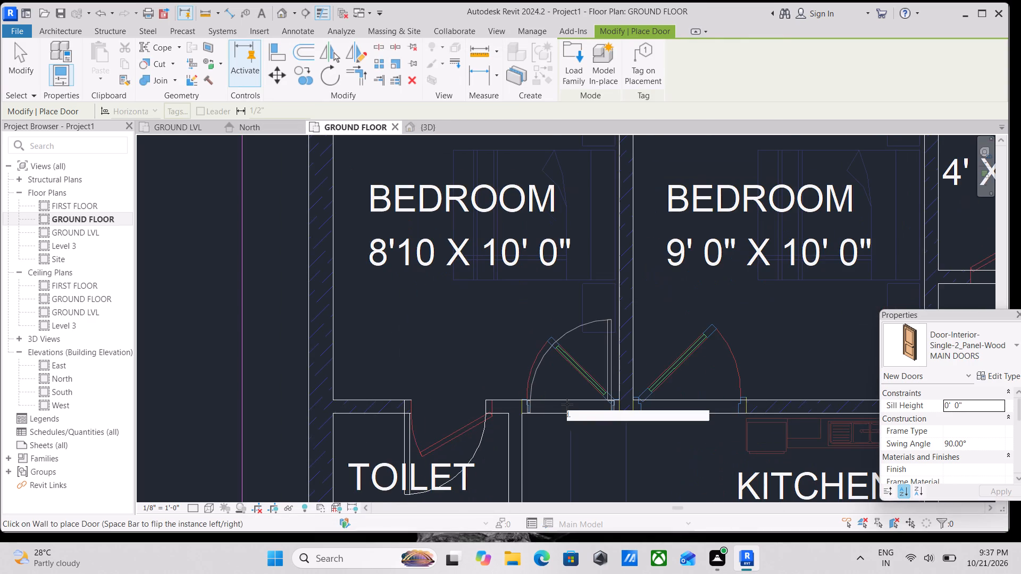
{"action": "left_click", "coordinate": [567, 404]}
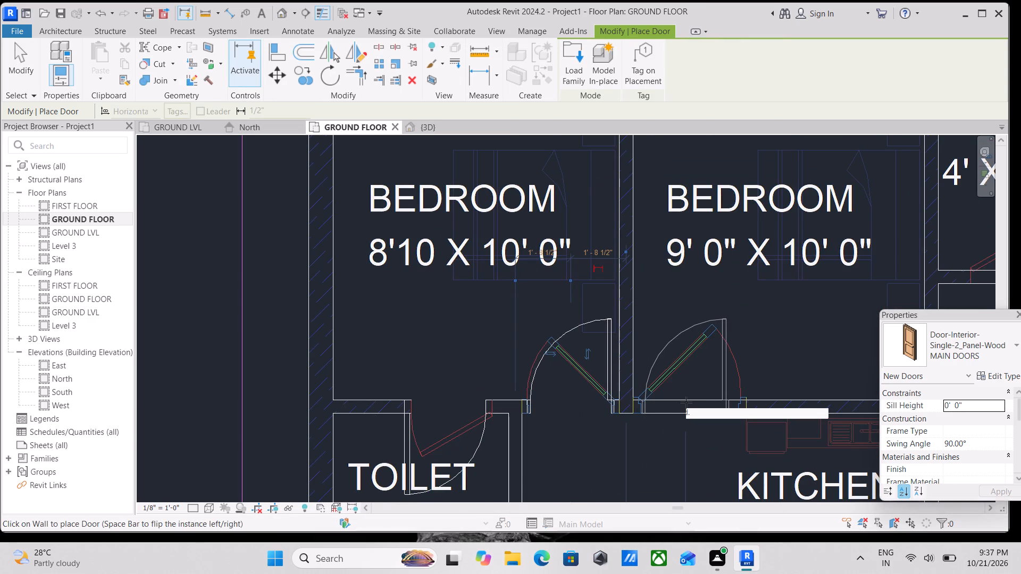
{"action": "key", "text": "space"}
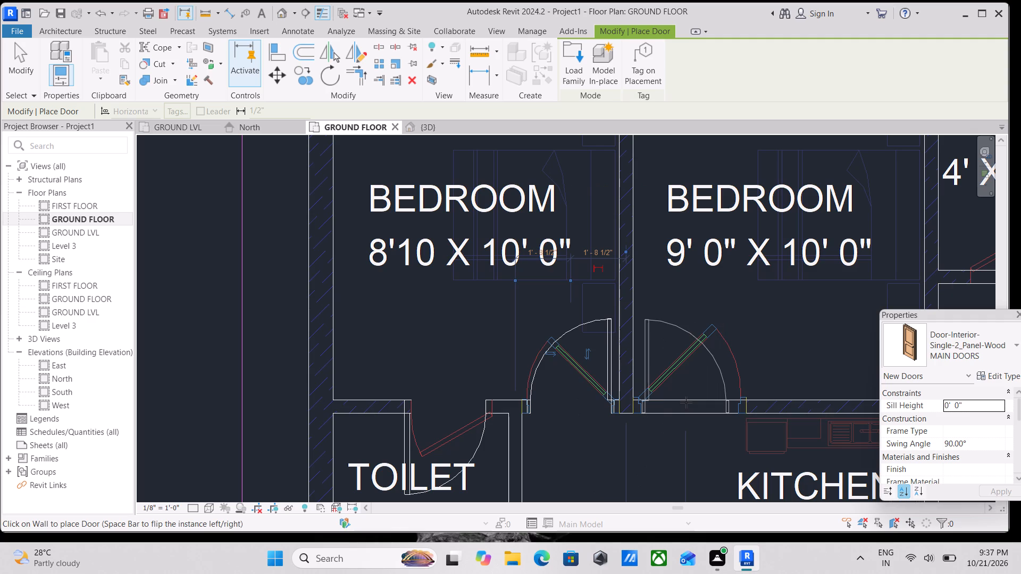
{"action": "left_click", "coordinate": [686, 402]}
{"action": "scroll", "coordinate": [684, 404], "scroll_direction": "up", "scroll_amount": 2}
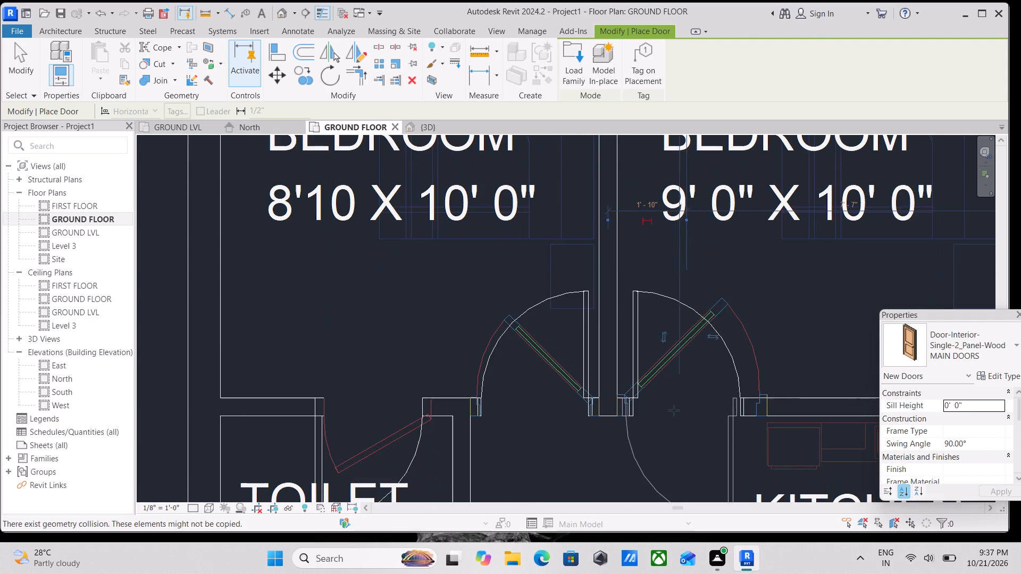
{"action": "key", "text": "Escape"}
{"action": "key", "text": "Escape"}
{"action": "key", "text": "Escape"}
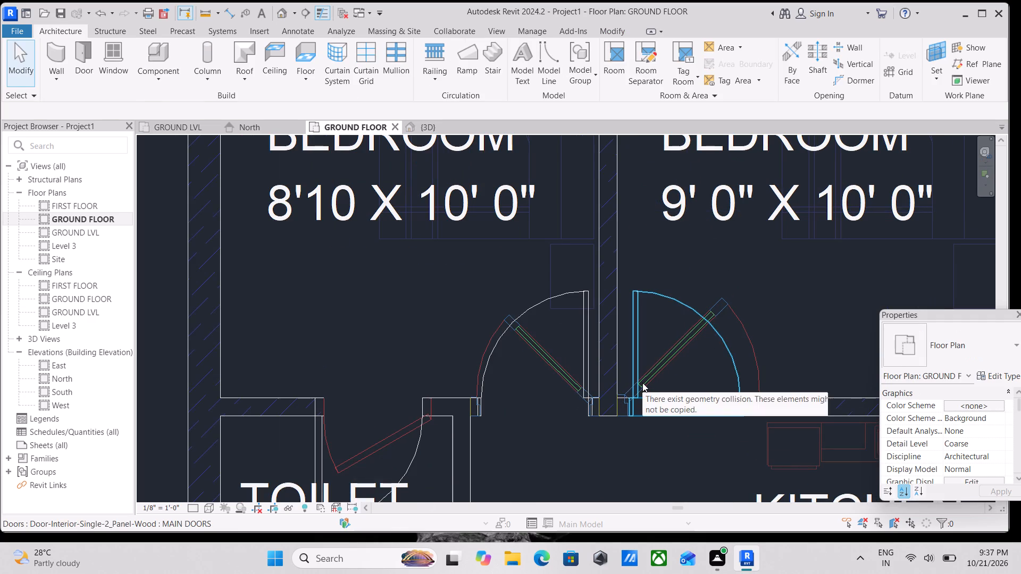
Nudge the 9' 0" x 10' 0" bedroom's door toward the shared partition, to a 1' 8 1/2" offset.
{"action": "left_click", "coordinate": [642, 383]}
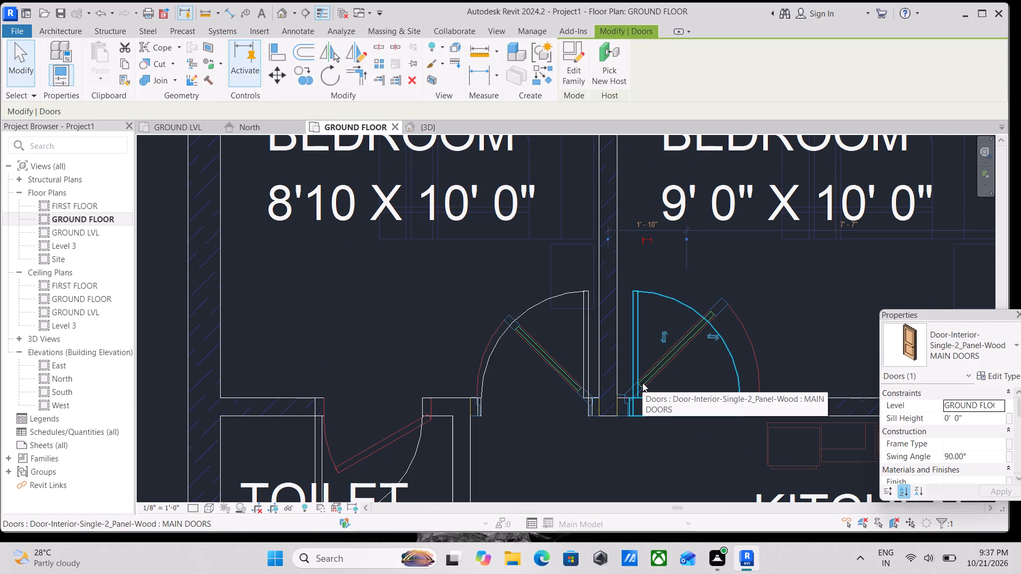
{"action": "key", "text": "Left"}
{"action": "key", "text": "Left"}
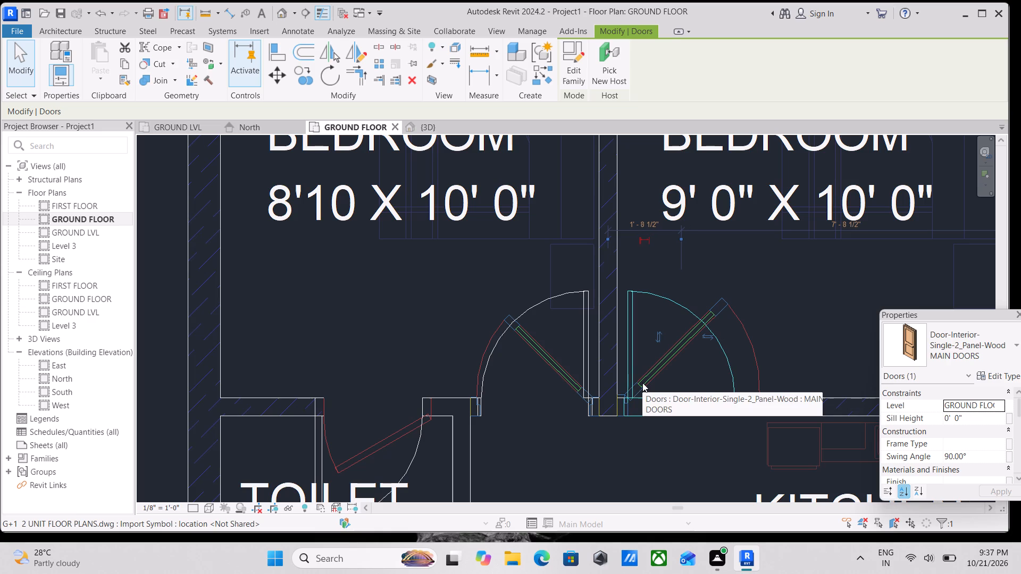
{"action": "key", "text": "Escape"}
Start door placement at the 4' X 6' toilet beside the 9' 0" X 9' 5" bedroom.
{"action": "scroll", "coordinate": [642, 383], "scroll_direction": "down", "scroll_amount": 5}
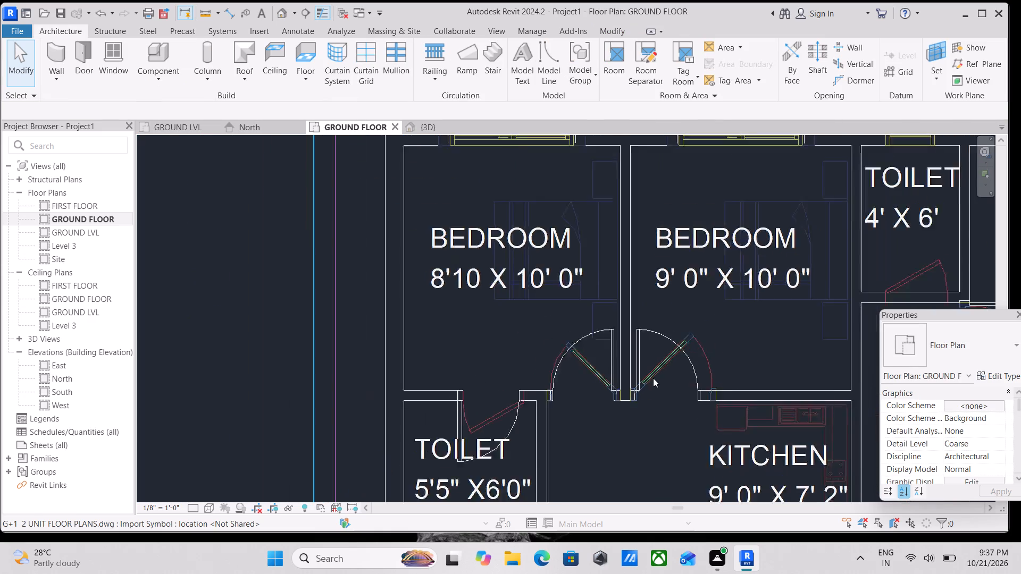
{"action": "middle_click_drag", "start_coordinate": [653, 378], "coordinate": [558, 443]}
{"action": "middle_click_drag", "start_coordinate": [591, 367], "coordinate": [481, 364]}
{"action": "scroll", "coordinate": [674, 420], "scroll_direction": "up", "scroll_amount": 2}
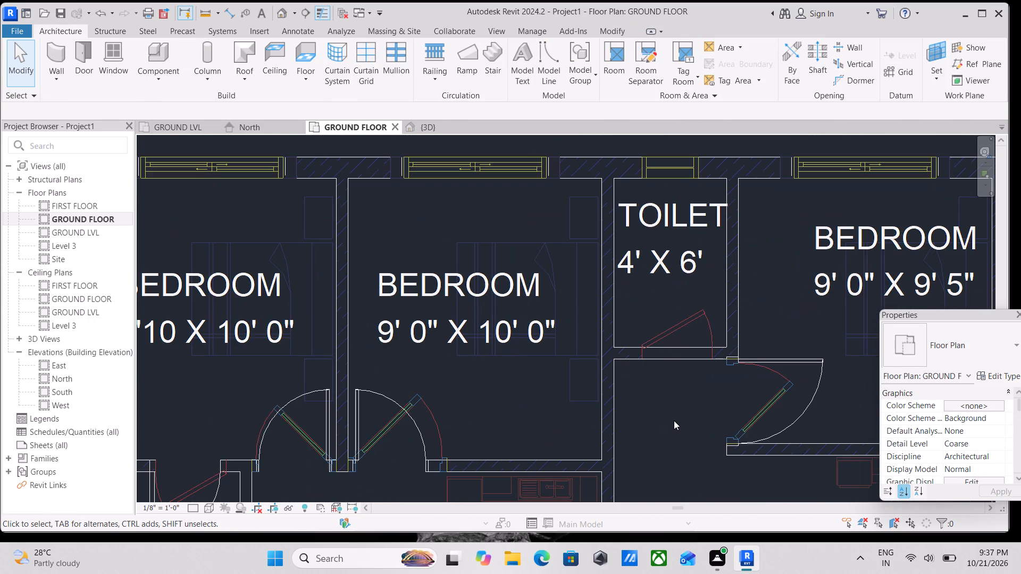
{"action": "type", "text": "DR"}
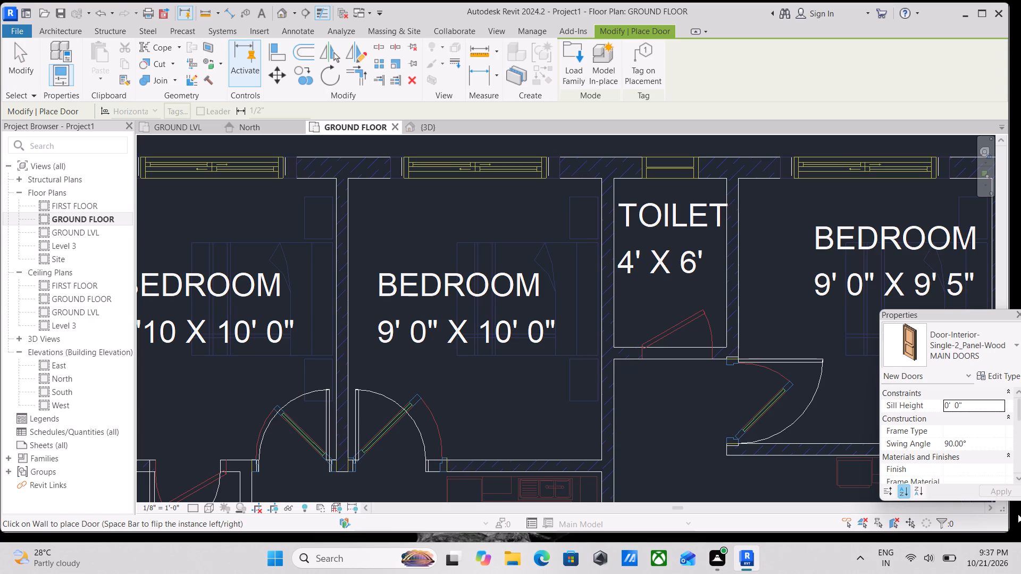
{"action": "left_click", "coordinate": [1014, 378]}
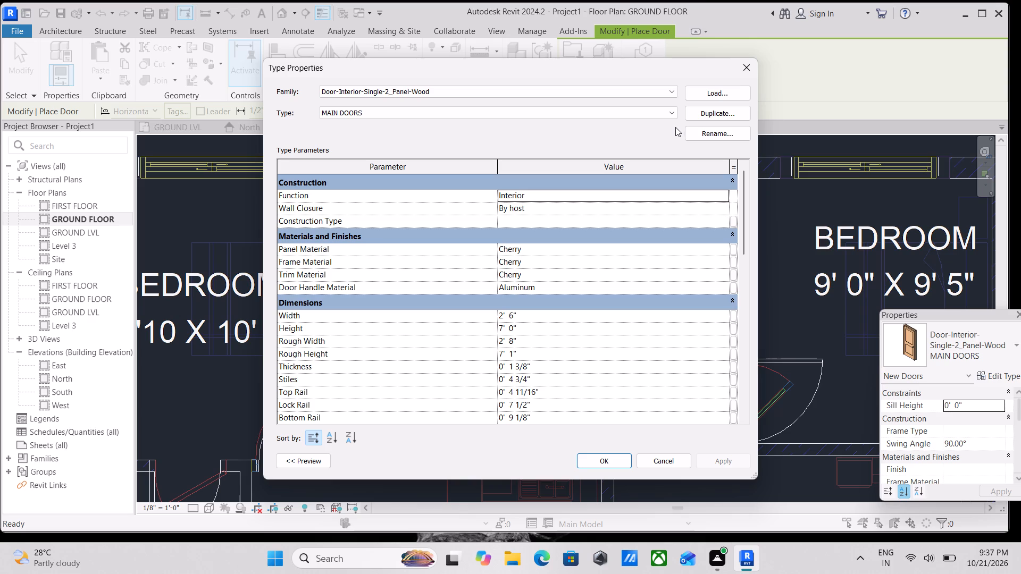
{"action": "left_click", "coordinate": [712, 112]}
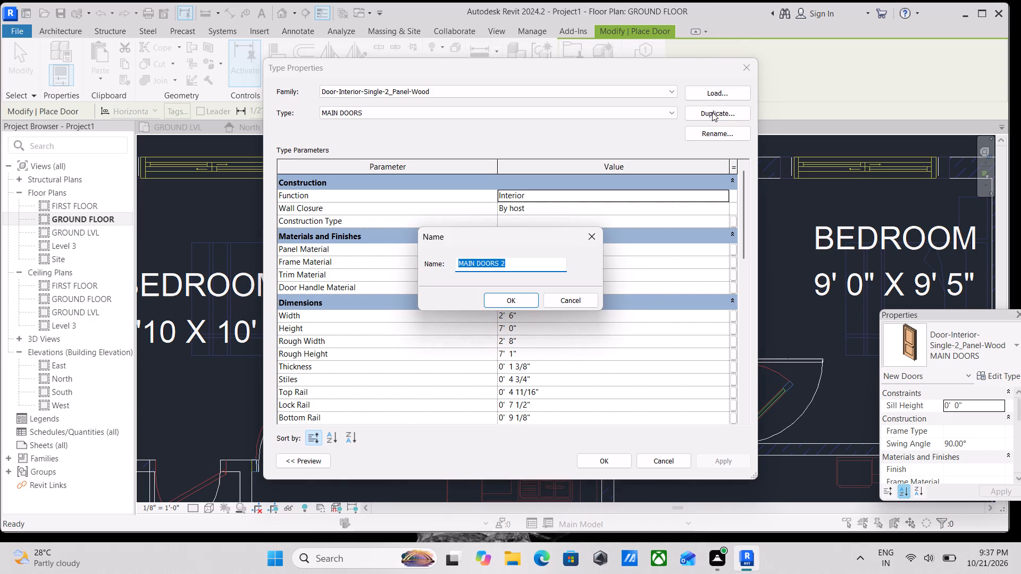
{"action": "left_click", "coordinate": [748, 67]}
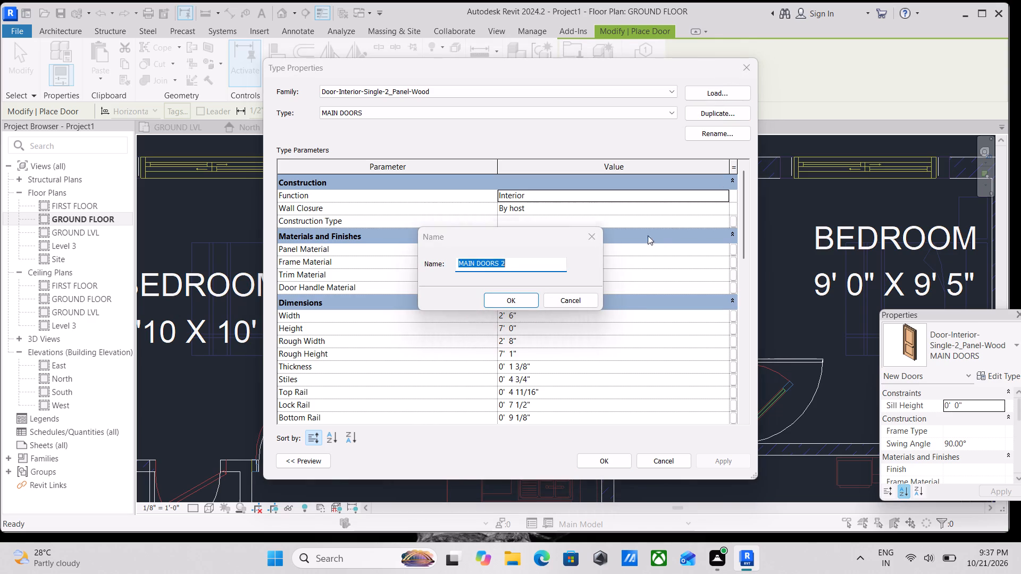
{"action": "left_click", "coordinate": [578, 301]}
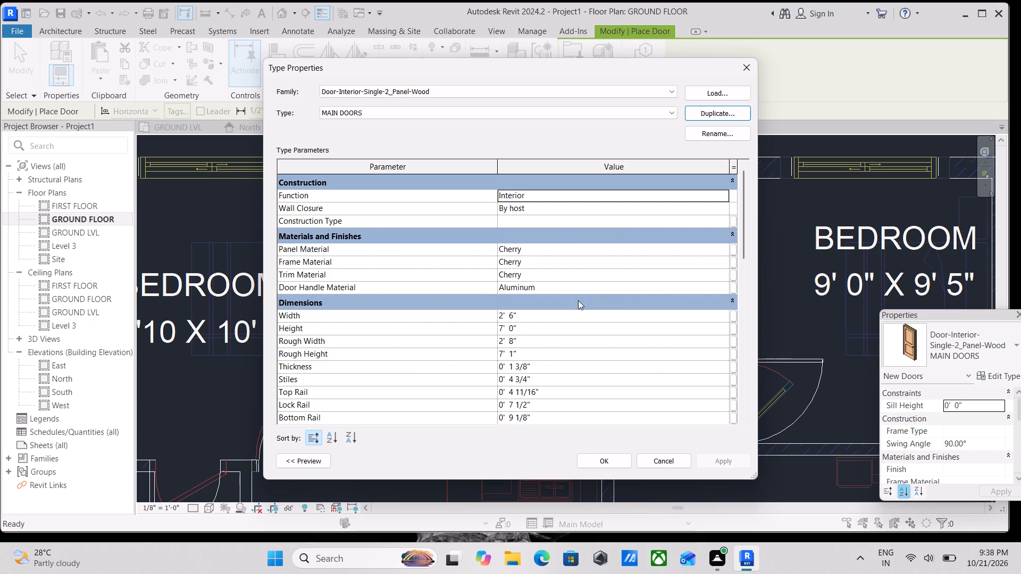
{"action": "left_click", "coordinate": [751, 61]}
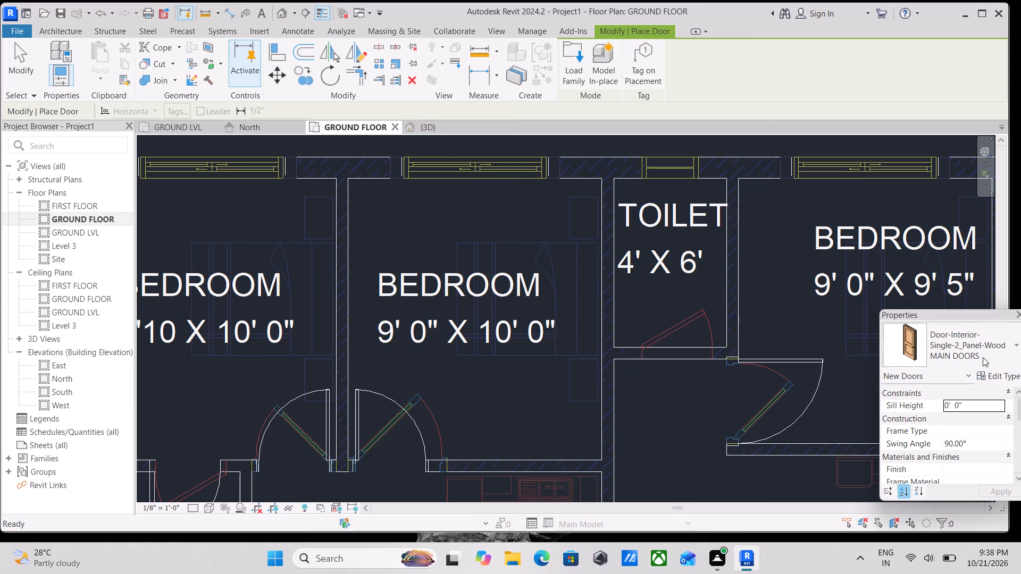
Duplicate the Single-Flush BATHROOM FLUSH DOOR type as BATHROOM FLUSH DOOR 2 and set its width to 2'.
{"action": "left_click", "coordinate": [992, 354]}
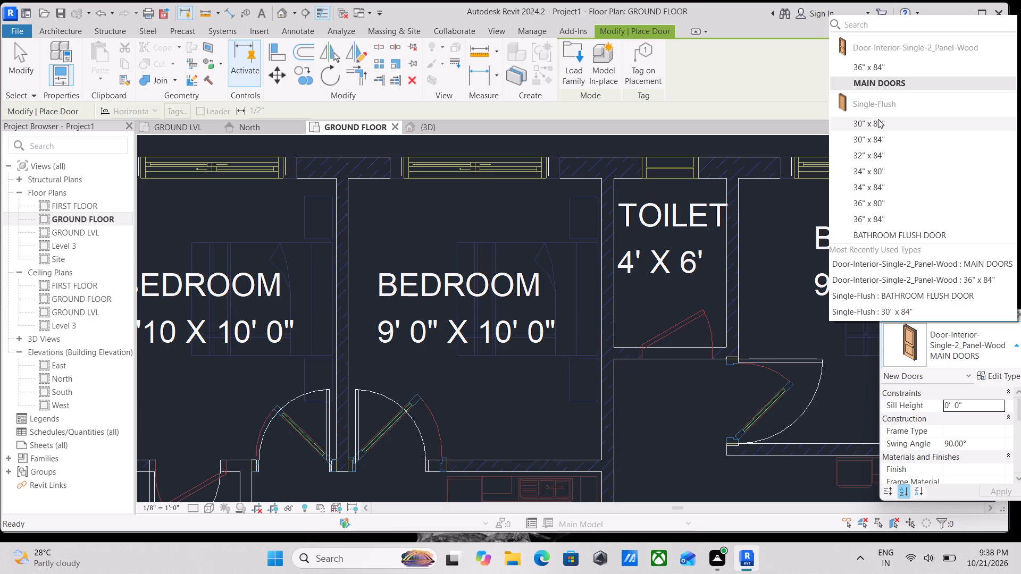
{"action": "left_click", "coordinate": [876, 127]}
{"action": "left_click", "coordinate": [1010, 342]}
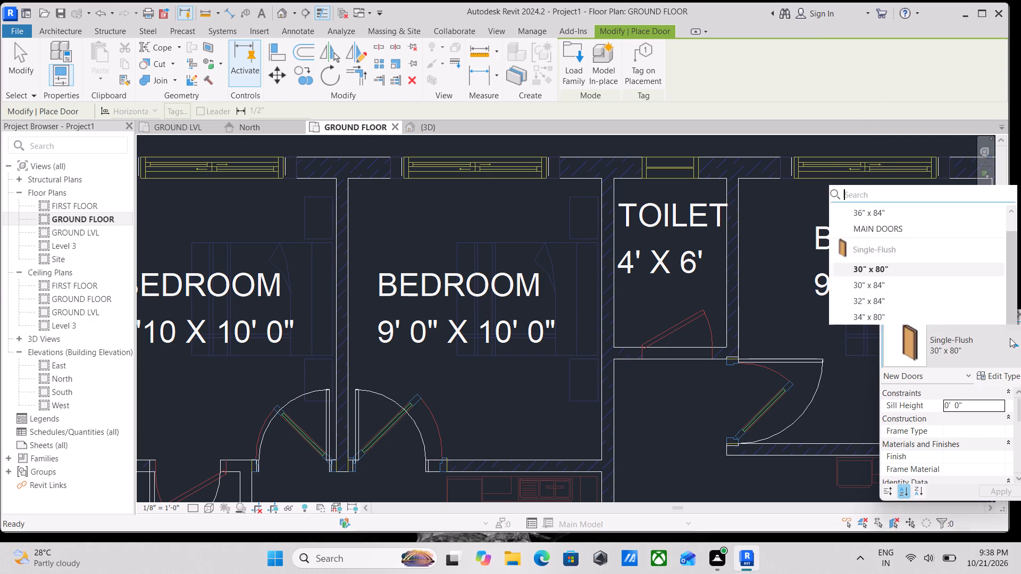
{"action": "left_click", "coordinate": [890, 205]}
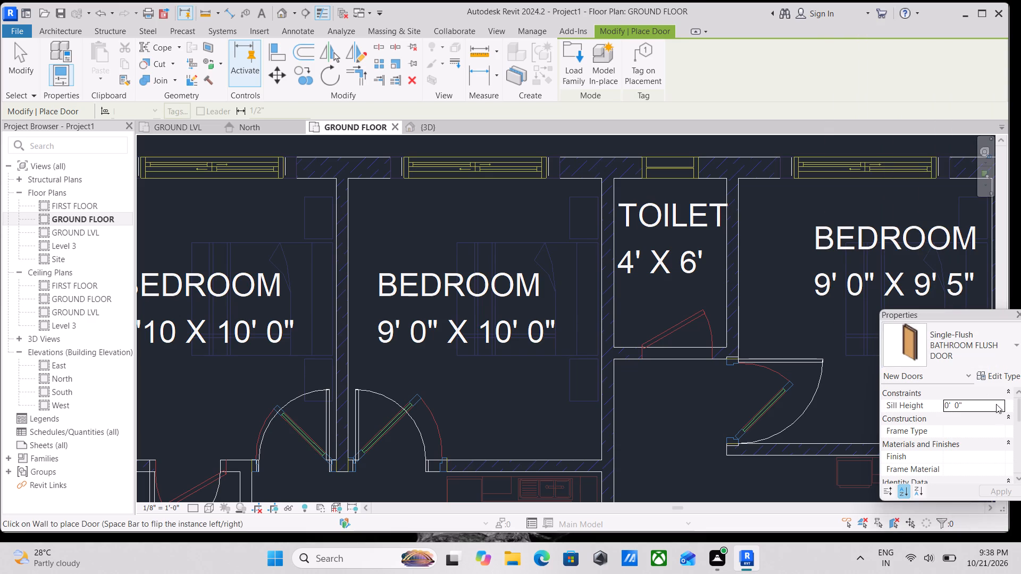
{"action": "left_click", "coordinate": [1017, 377]}
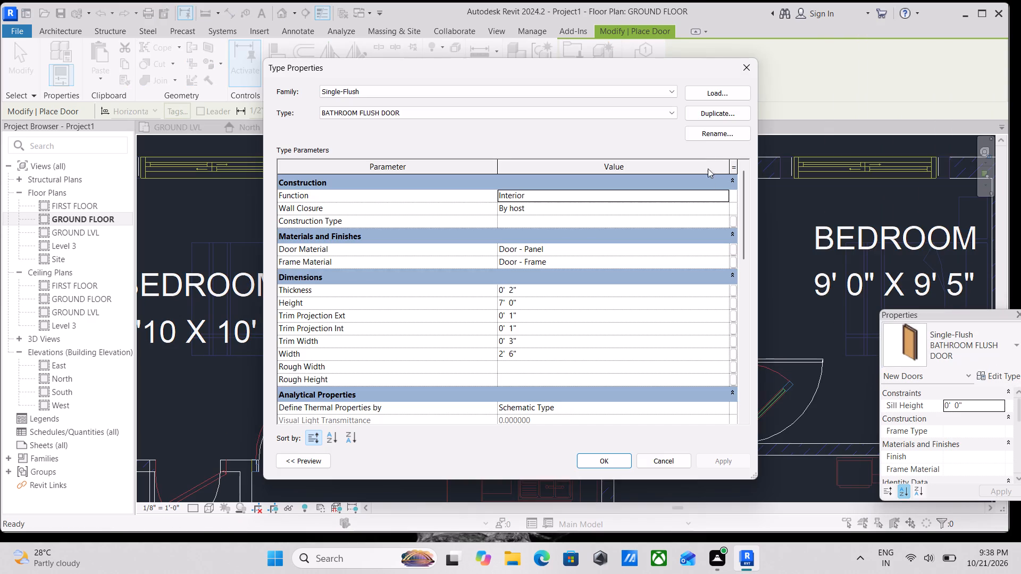
{"action": "left_click", "coordinate": [715, 115]}
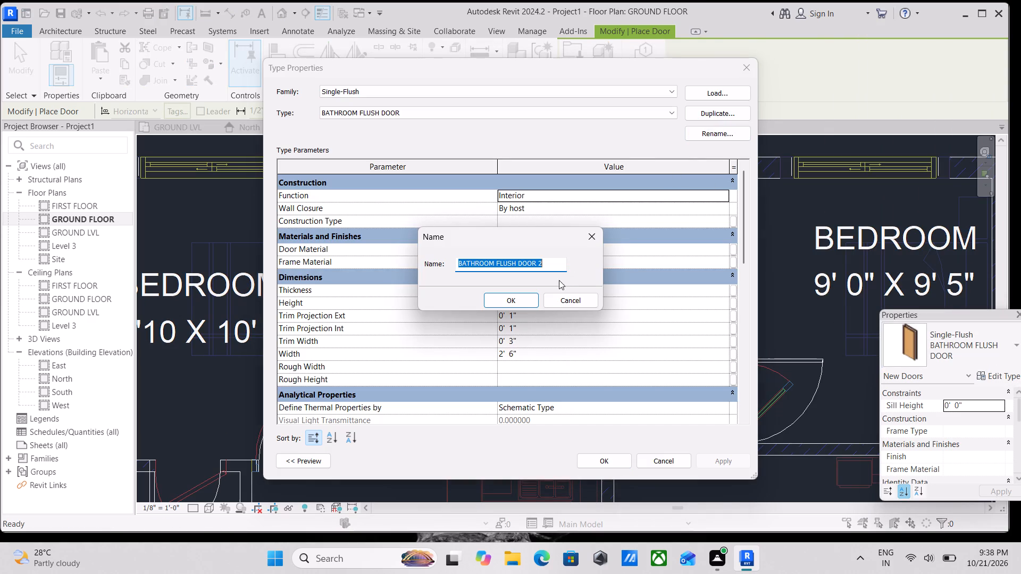
{"action": "left_click", "coordinate": [529, 300]}
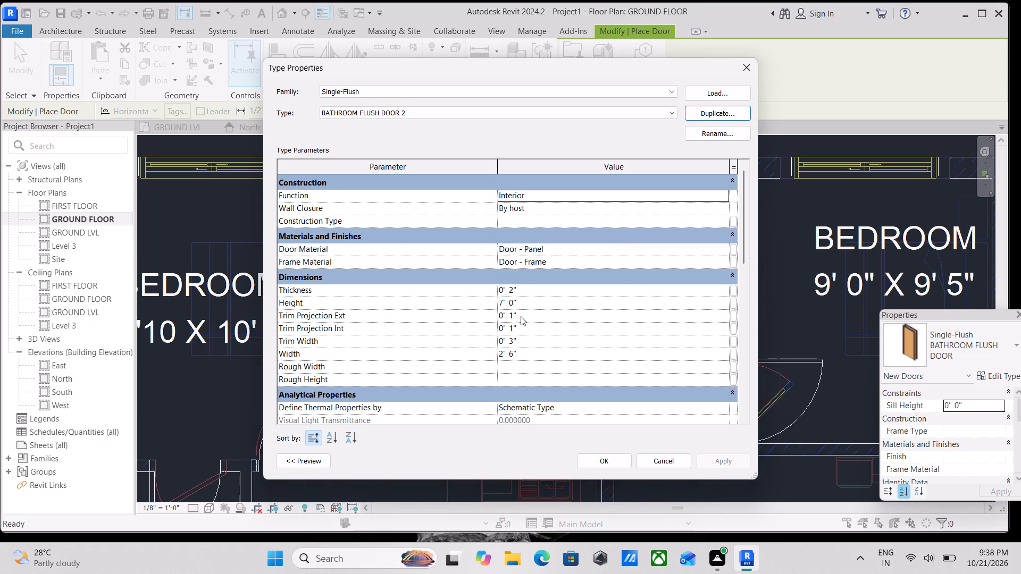
{"action": "left_click", "coordinate": [527, 358]}
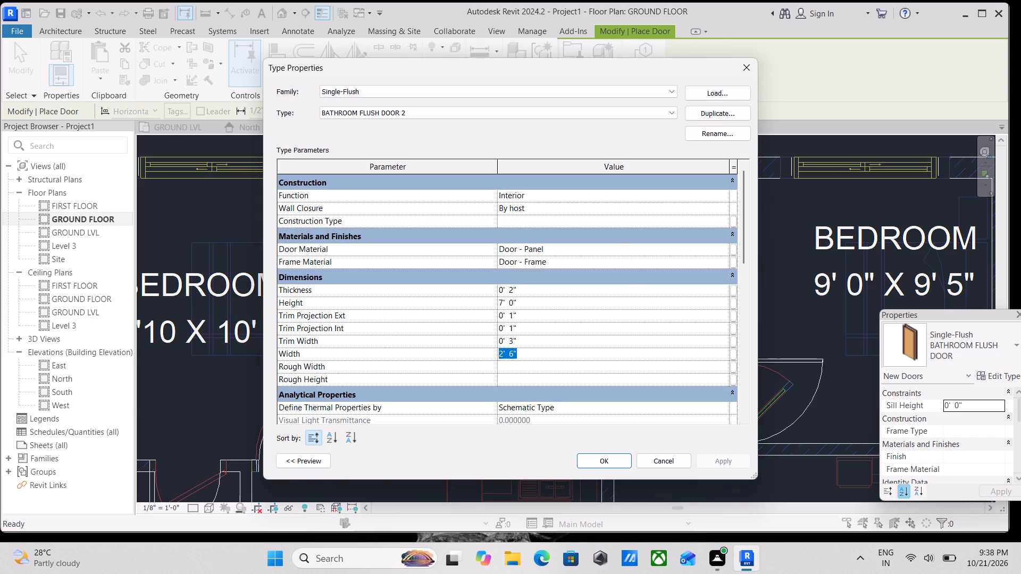
{"action": "type", "text": "2'"}
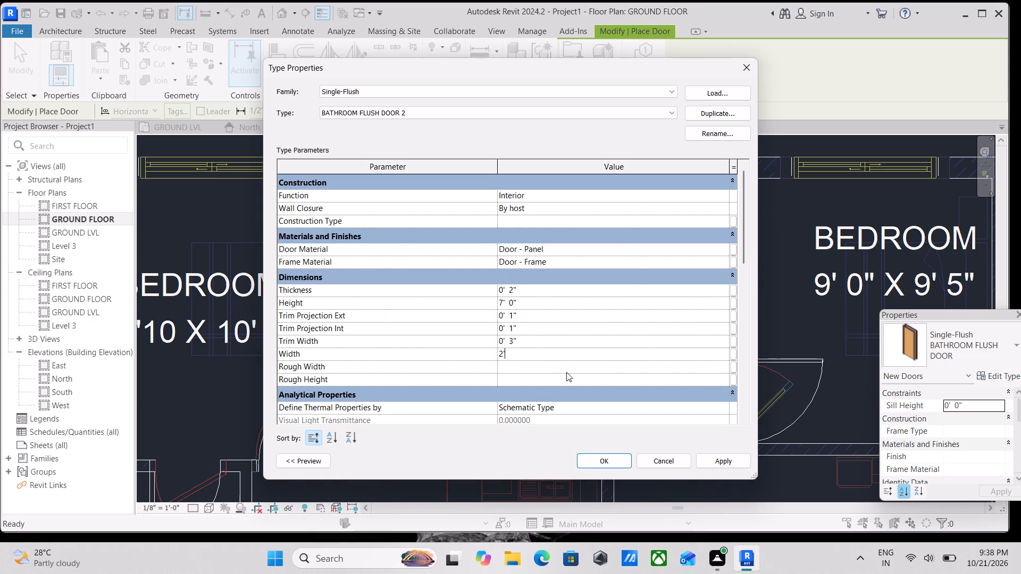
{"action": "left_click", "coordinate": [723, 460]}
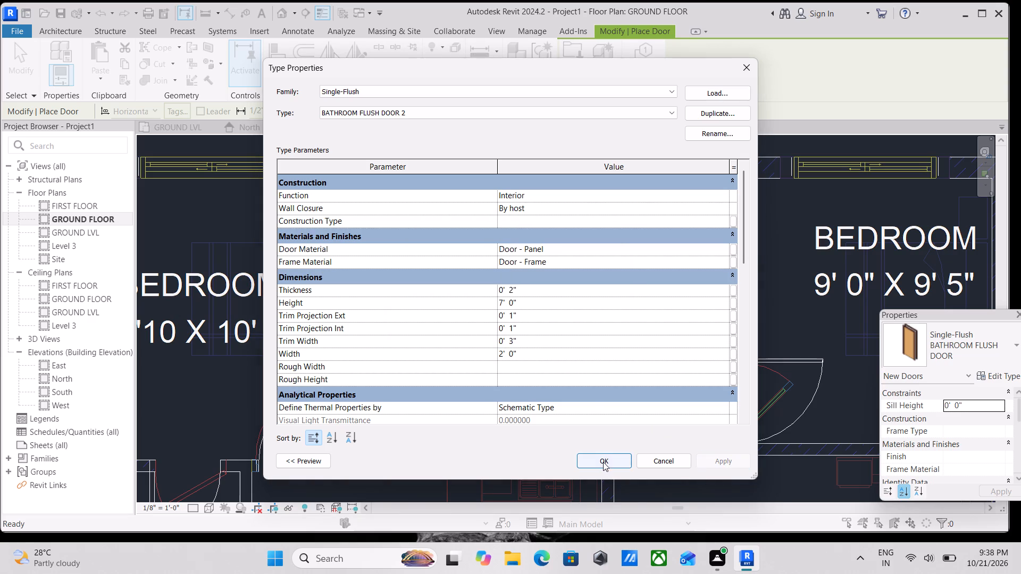
{"action": "left_click", "coordinate": [603, 462]}
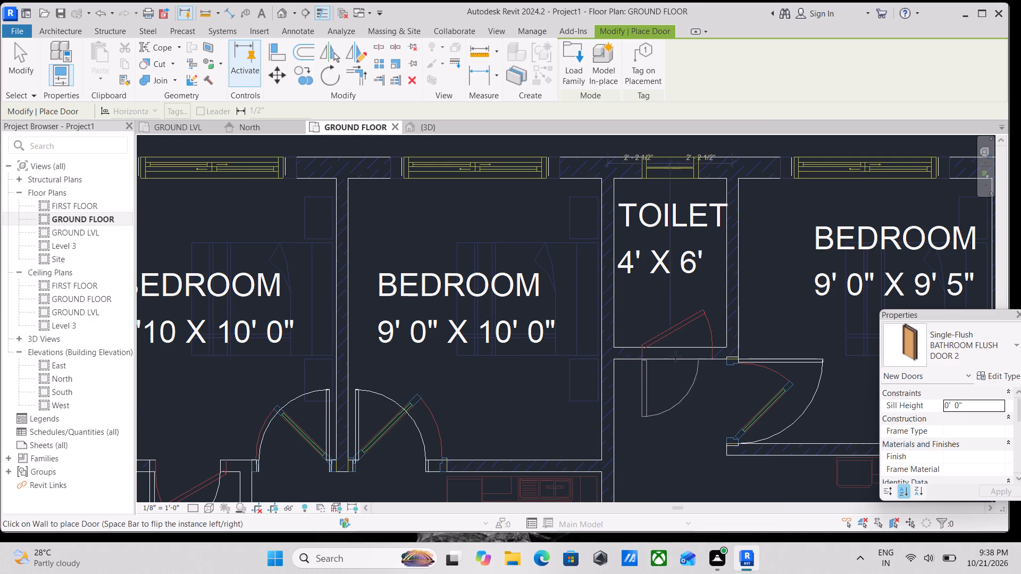
Place the BATHROOM FLUSH DOOR 2 in the 4' X 6' toilet's entrance wall, swinging inward and hinged as in the CAD plan.
{"action": "scroll", "coordinate": [676, 357], "scroll_direction": "up", "scroll_amount": 3}
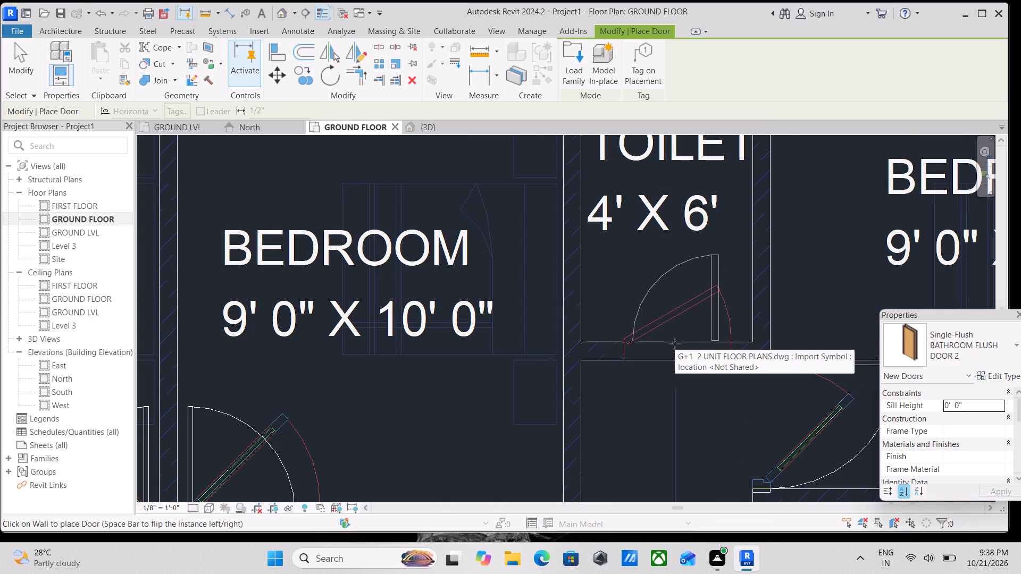
{"action": "key", "text": "space"}
{"action": "left_click", "coordinate": [675, 344]}
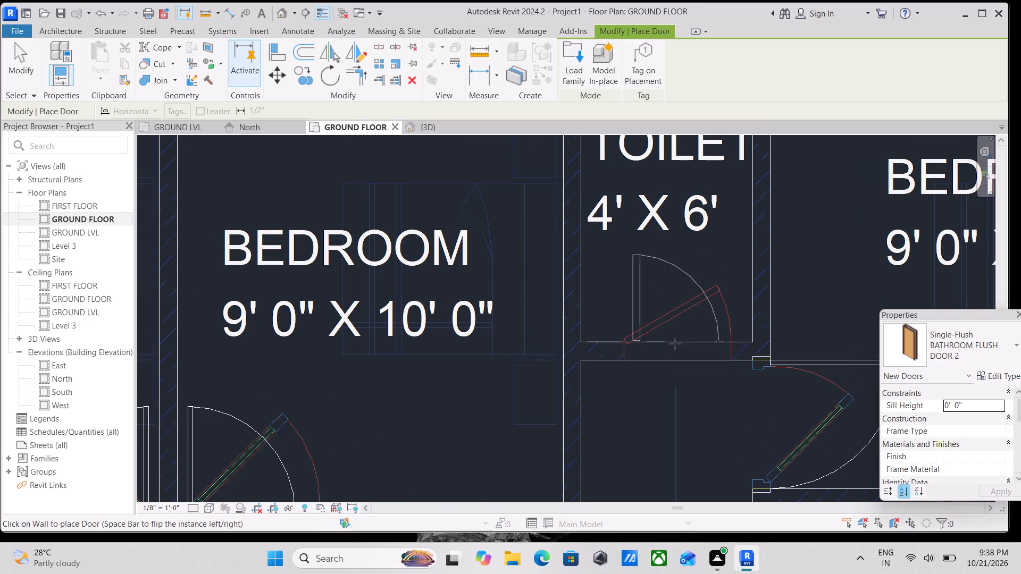
Check the remaining ground floor rooms for missing doors and end door placement.
{"action": "scroll", "coordinate": [675, 344], "scroll_direction": "down", "scroll_amount": 2}
{"action": "middle_click_drag", "start_coordinate": [675, 344], "coordinate": [612, 326]}
{"action": "scroll", "coordinate": [612, 333], "scroll_direction": "down", "scroll_amount": 2}
{"action": "middle_click_drag", "start_coordinate": [611, 334], "coordinate": [743, 310]}
{"action": "scroll", "coordinate": [498, 327], "scroll_direction": "down", "scroll_amount": 1}
{"action": "middle_click_drag", "start_coordinate": [498, 327], "coordinate": [584, 244]}
{"action": "scroll", "coordinate": [575, 335], "scroll_direction": "down", "scroll_amount": 1}
{"action": "middle_click_drag", "start_coordinate": [575, 336], "coordinate": [576, 325]}
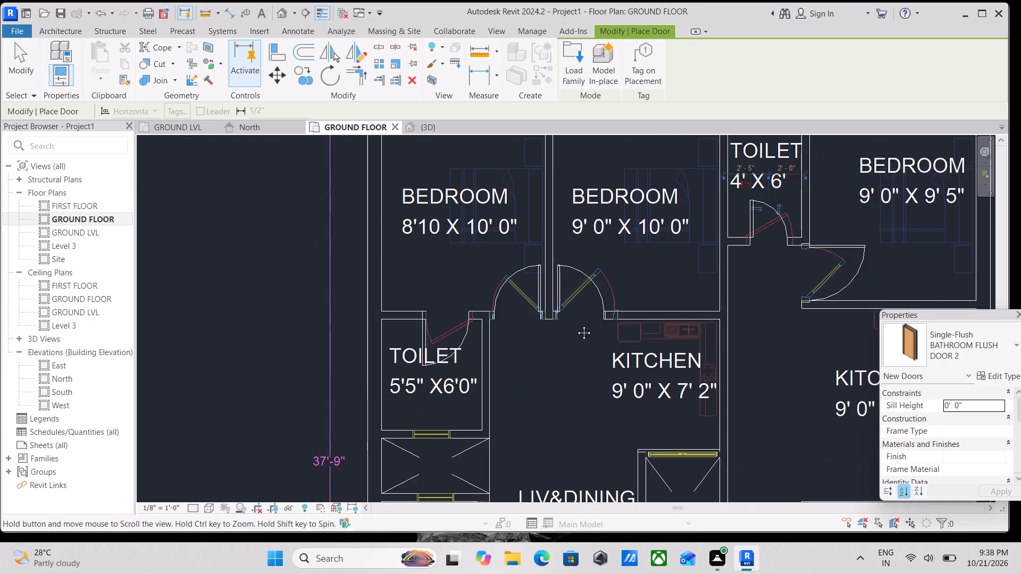
{"action": "scroll", "coordinate": [576, 325], "scroll_direction": "down", "scroll_amount": 1}
{"action": "middle_click_drag", "start_coordinate": [576, 325], "coordinate": [568, 229]}
{"action": "middle_click_drag", "start_coordinate": [620, 339], "coordinate": [625, 328]}
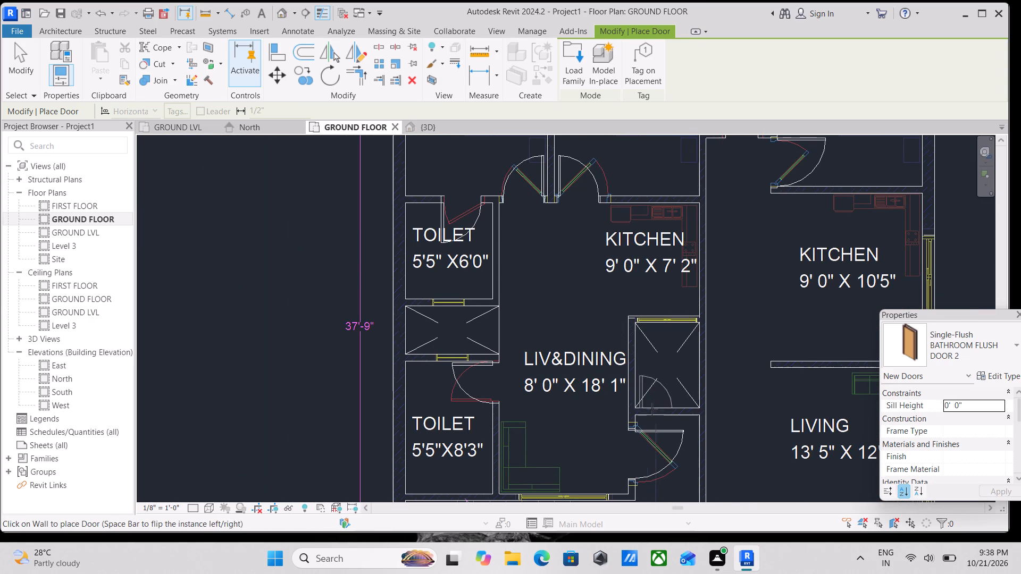
{"action": "middle_click_drag", "start_coordinate": [651, 407], "coordinate": [632, 287]}
{"action": "middle_click_drag", "start_coordinate": [792, 390], "coordinate": [747, 445]}
{"action": "scroll", "coordinate": [792, 390], "scroll_direction": "down", "scroll_amount": 1}
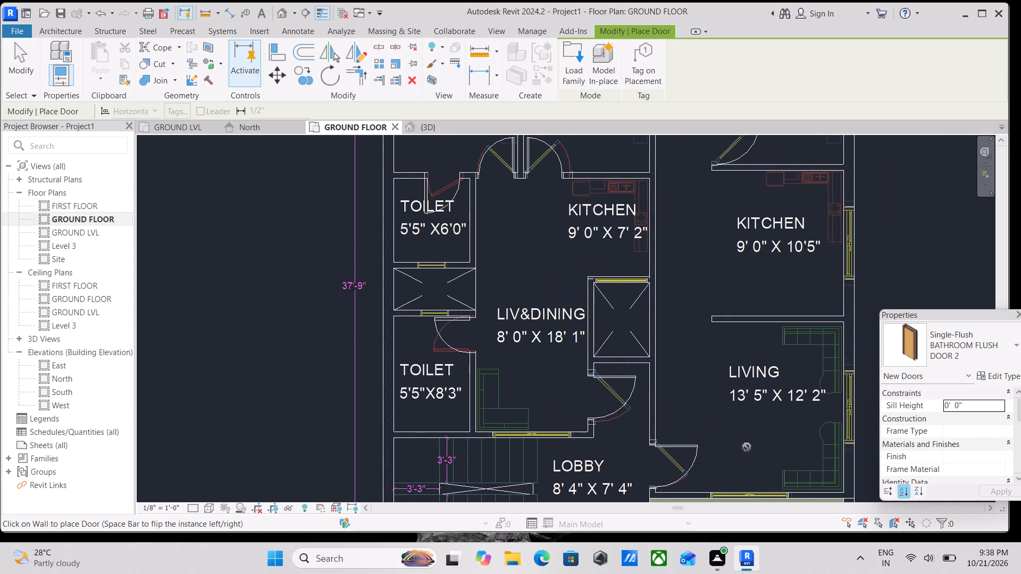
{"action": "scroll", "coordinate": [712, 404], "scroll_direction": "down", "scroll_amount": 1}
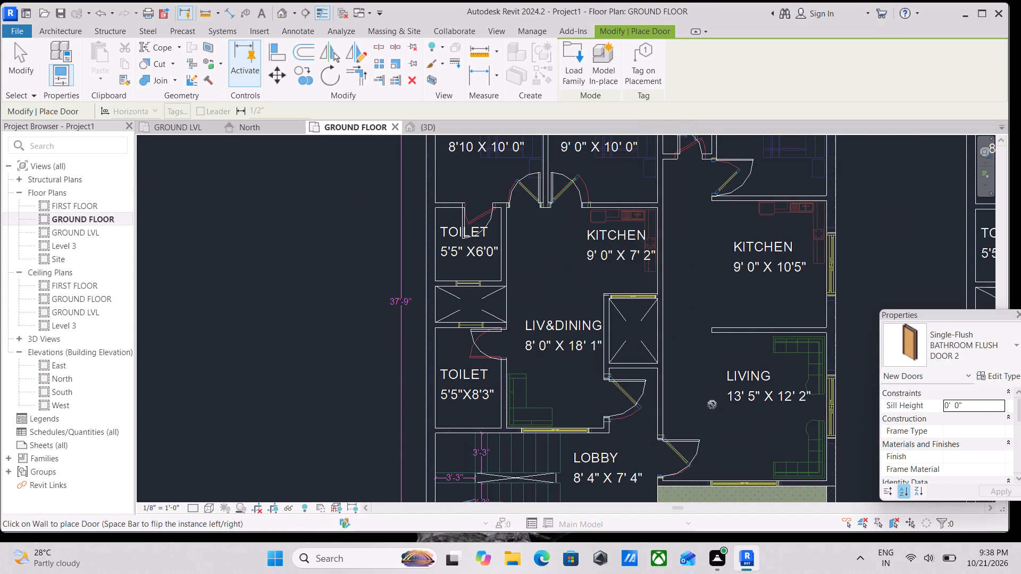
{"action": "key", "text": "Escape"}
{"action": "key", "text": "Escape"}
{"action": "key", "text": "Escape"}
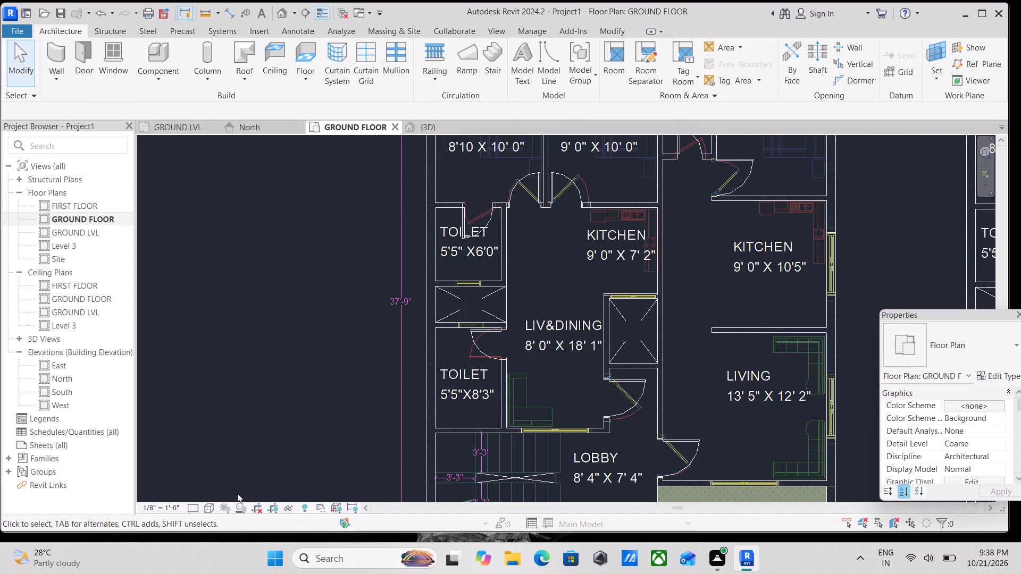
Set the GROUND FLOOR plan's visual style to Shaded.
{"action": "left_click", "coordinate": [213, 508]}
{"action": "left_click", "coordinate": [225, 453]}
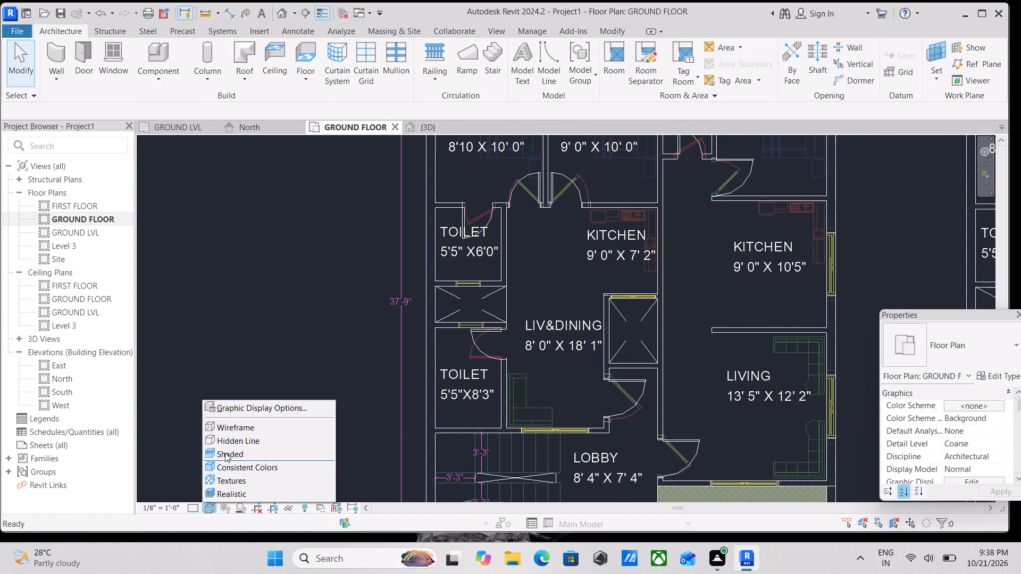
{"action": "scroll", "coordinate": [509, 403], "scroll_direction": "down", "scroll_amount": 2}
{"action": "middle_click", "coordinate": [521, 399]}
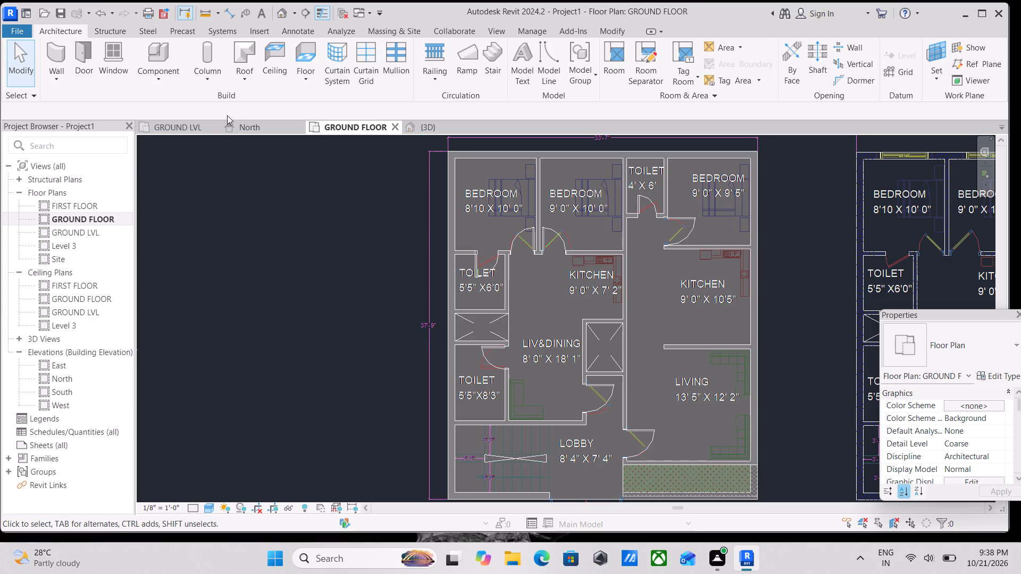
Inspect the placed doors and walls of the whole model in the 3D view.
{"action": "left_click", "coordinate": [415, 126]}
{"action": "scroll", "coordinate": [537, 377], "scroll_direction": "down", "scroll_amount": 3}
{"action": "scroll", "coordinate": [674, 431], "scroll_direction": "up", "scroll_amount": 2}
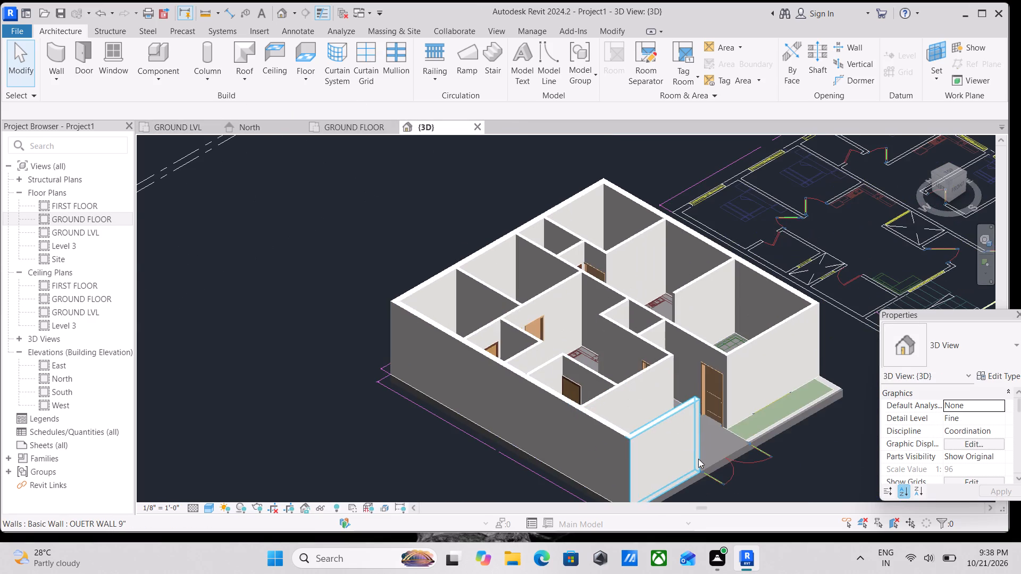
{"action": "middle_click_drag", "start_coordinate": [738, 441], "coordinate": [725, 487], "text": "shift"}
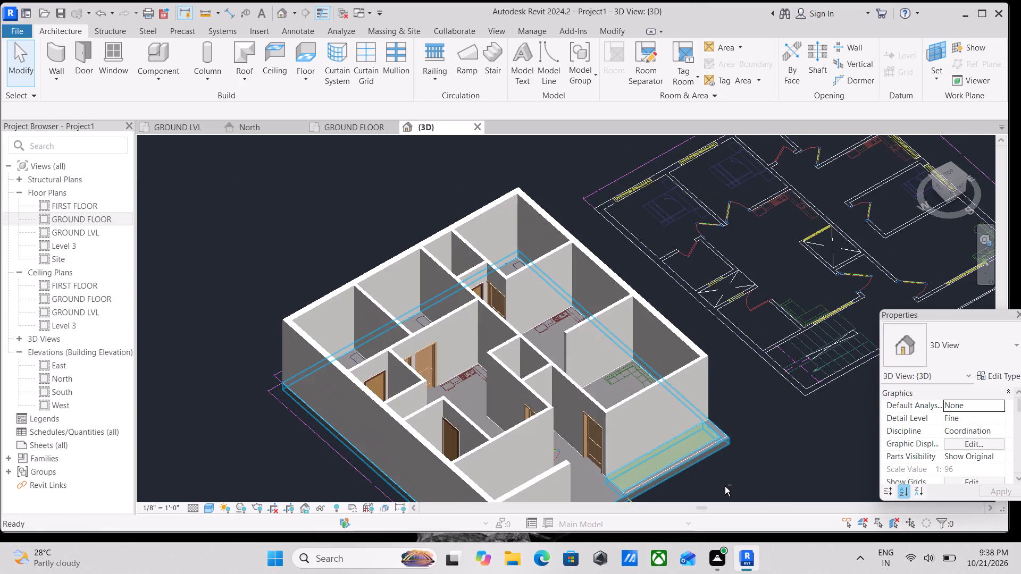
{"action": "scroll", "coordinate": [667, 435], "scroll_direction": "down", "scroll_amount": 1}
{"action": "middle_click_drag", "start_coordinate": [651, 424], "coordinate": [664, 394]}
{"action": "middle_click_drag", "start_coordinate": [590, 443], "coordinate": [581, 472], "text": "shift"}
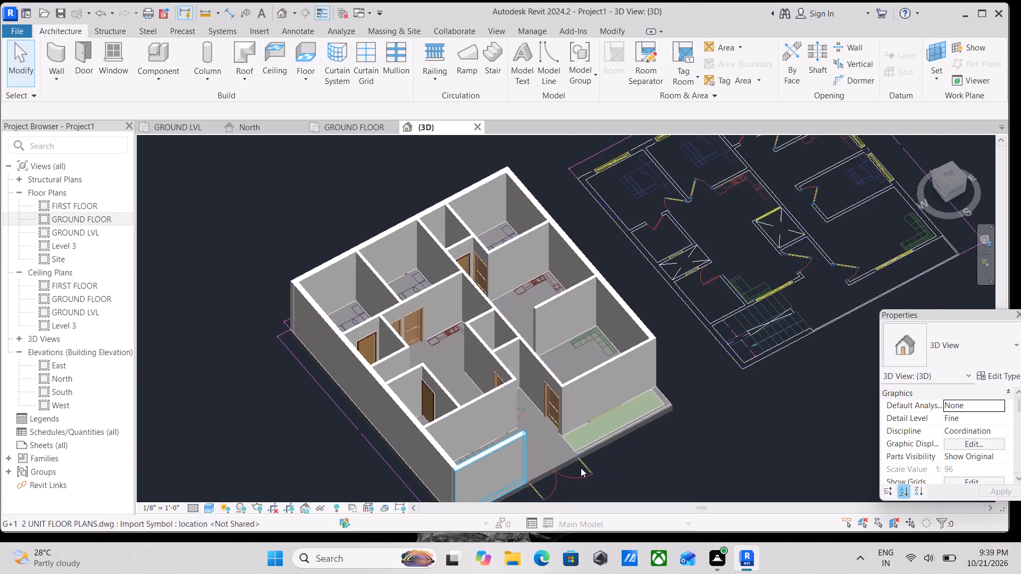
Switch to the GROUND FLOOR plan at the staircase and set its visual style to Wireframe, dismissing the save reminder.
{"action": "left_click", "coordinate": [338, 131]}
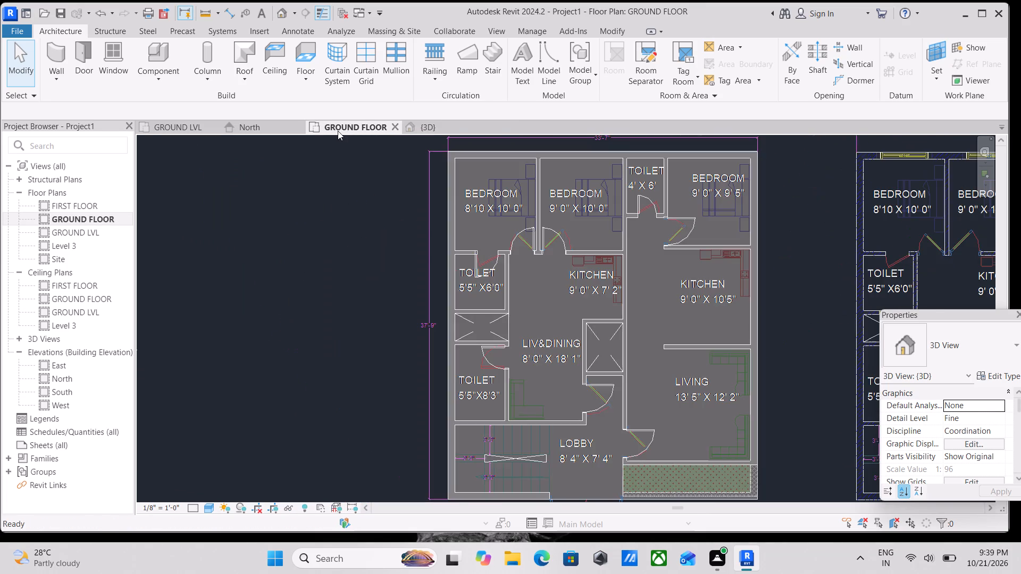
{"action": "scroll", "coordinate": [501, 296], "scroll_direction": "down", "scroll_amount": 2}
{"action": "middle_click_drag", "start_coordinate": [501, 296], "coordinate": [502, 247]}
{"action": "scroll", "coordinate": [498, 359], "scroll_direction": "up", "scroll_amount": 3}
{"action": "scroll", "coordinate": [523, 404], "scroll_direction": "up", "scroll_amount": 3}
{"action": "key", "text": "Escape"}
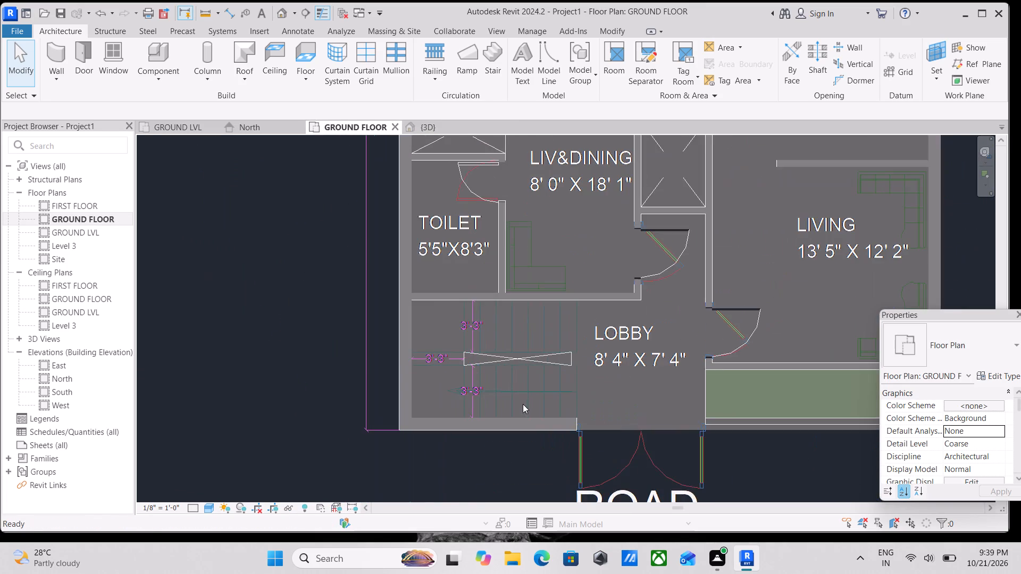
{"action": "scroll", "coordinate": [518, 402], "scroll_direction": "up", "scroll_amount": 4}
{"action": "middle_click_drag", "start_coordinate": [464, 406], "coordinate": [473, 419]}
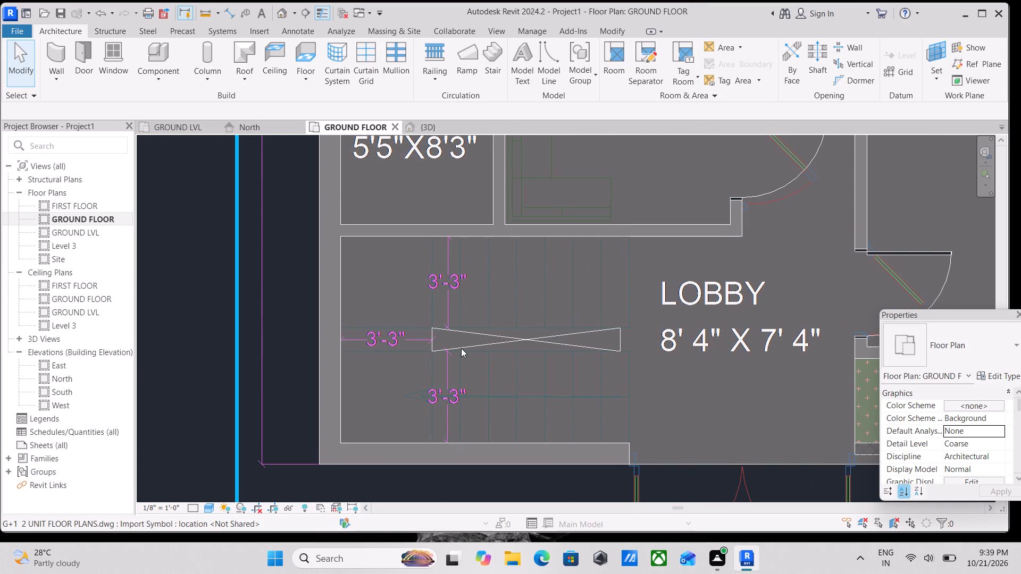
{"action": "middle_click", "coordinate": [595, 416]}
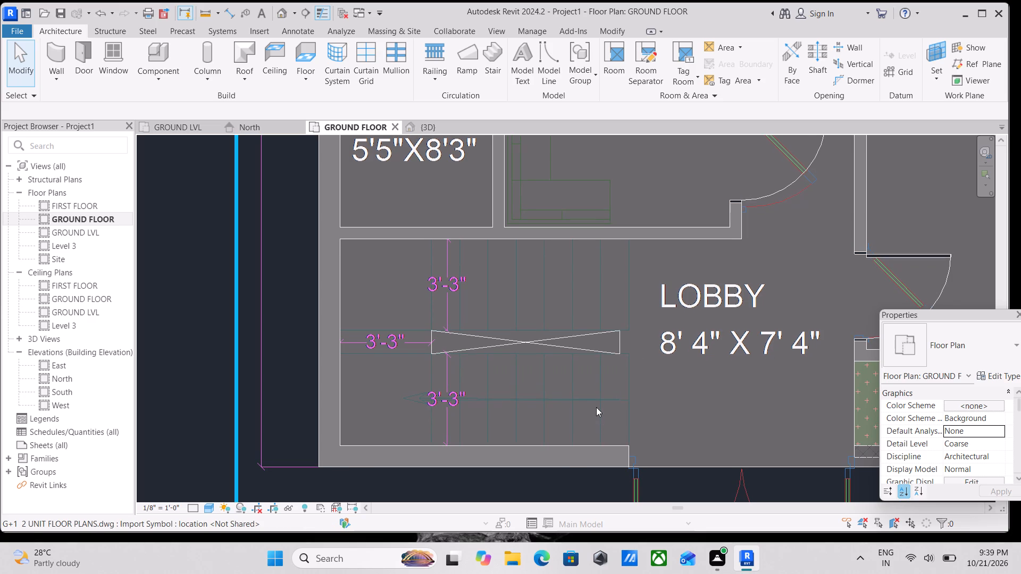
{"action": "scroll", "coordinate": [571, 373], "scroll_direction": "up", "scroll_amount": 2}
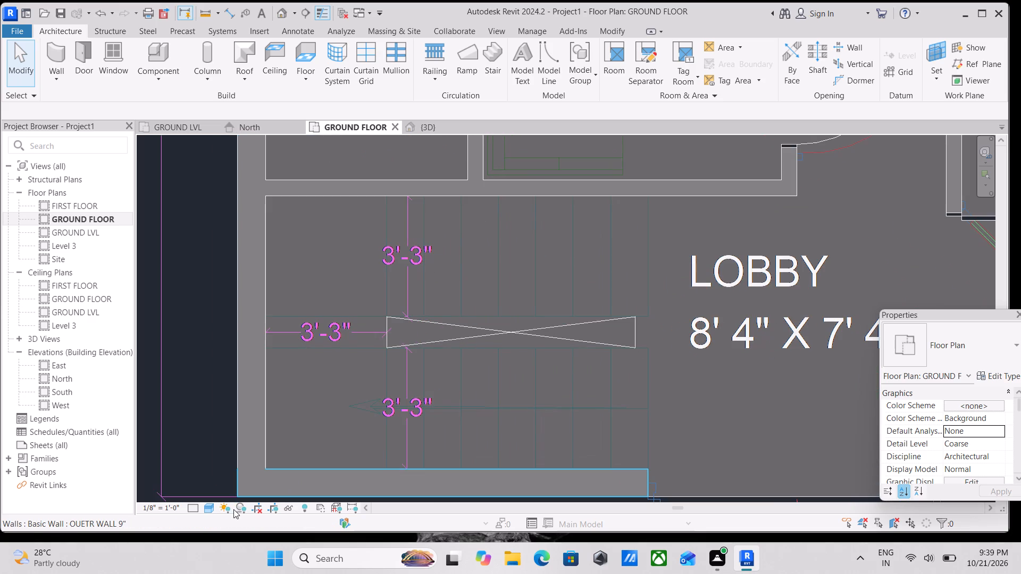
{"action": "left_click", "coordinate": [208, 509]}
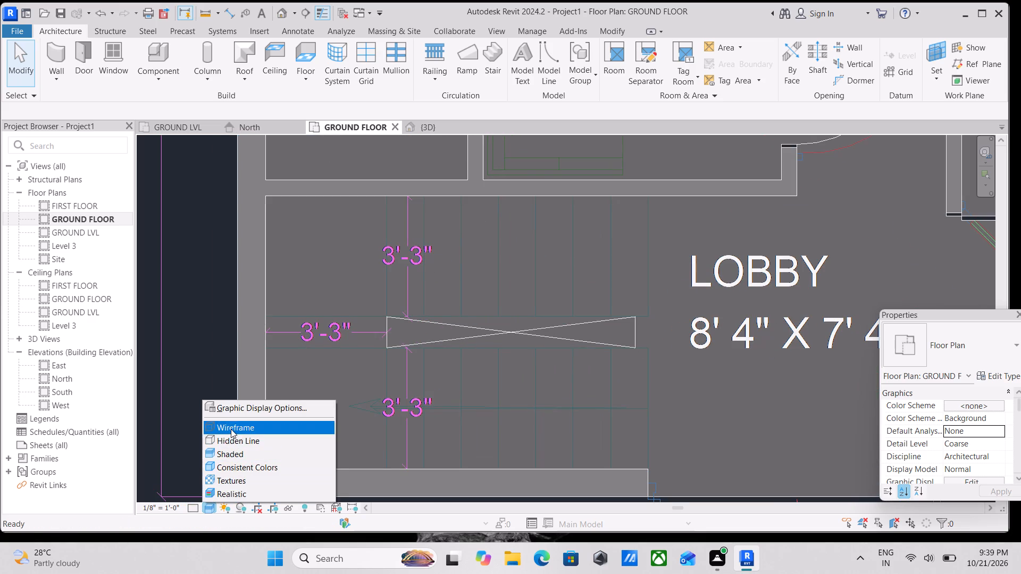
{"action": "left_click", "coordinate": [231, 428]}
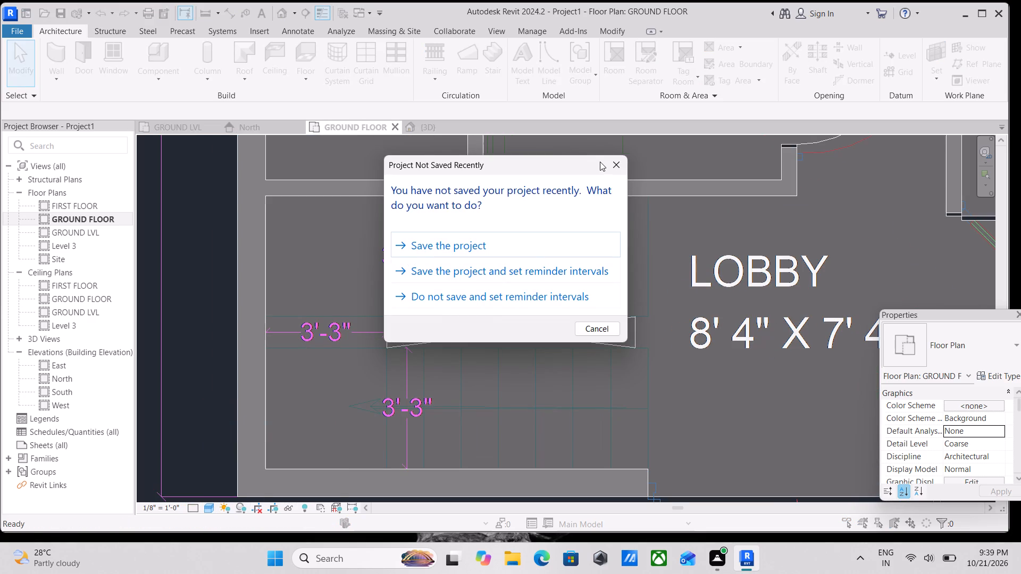
{"action": "left_click", "coordinate": [608, 162]}
{"action": "scroll", "coordinate": [541, 326], "scroll_direction": "down", "scroll_amount": 2}
{"action": "middle_click", "coordinate": [541, 326]}
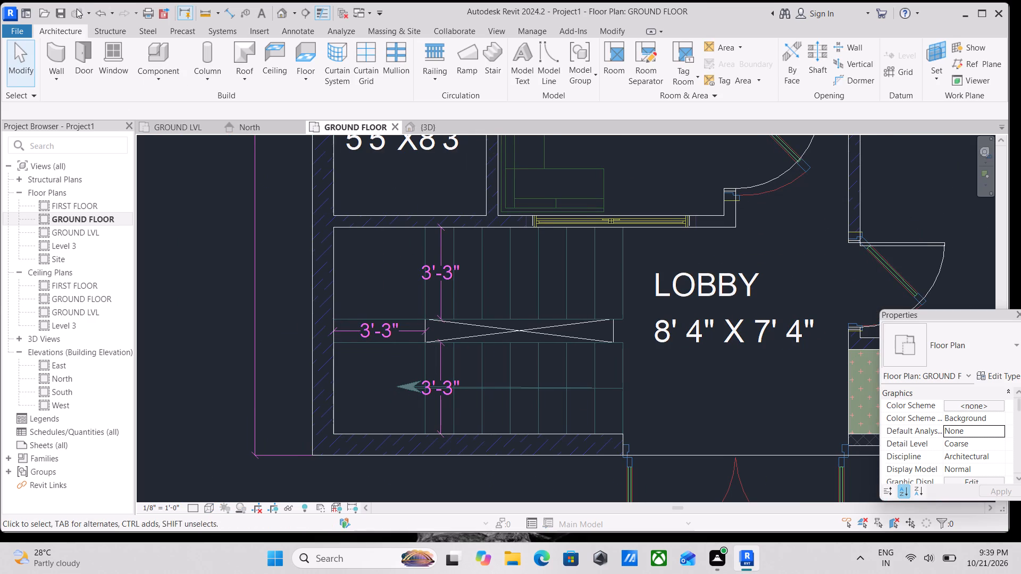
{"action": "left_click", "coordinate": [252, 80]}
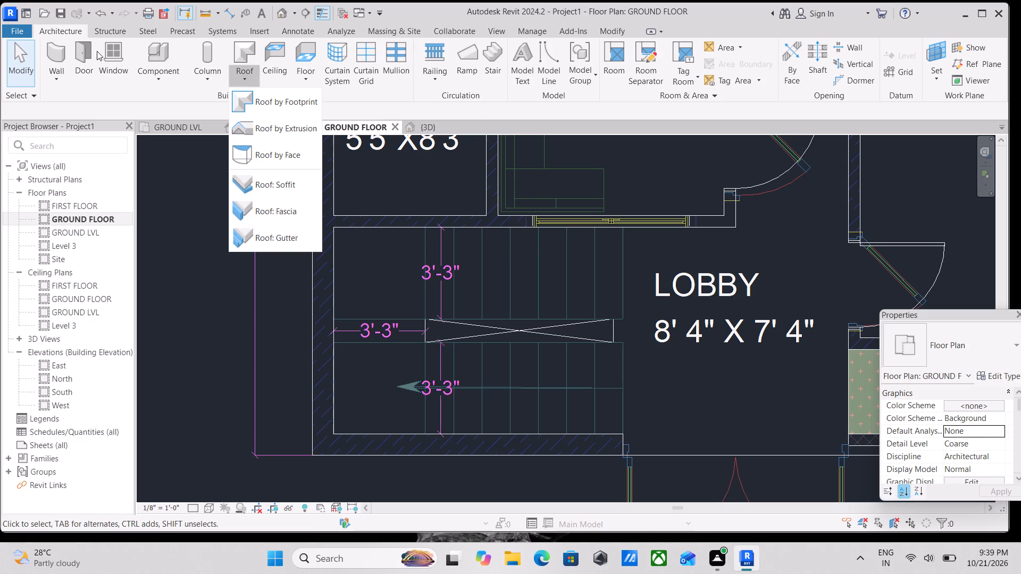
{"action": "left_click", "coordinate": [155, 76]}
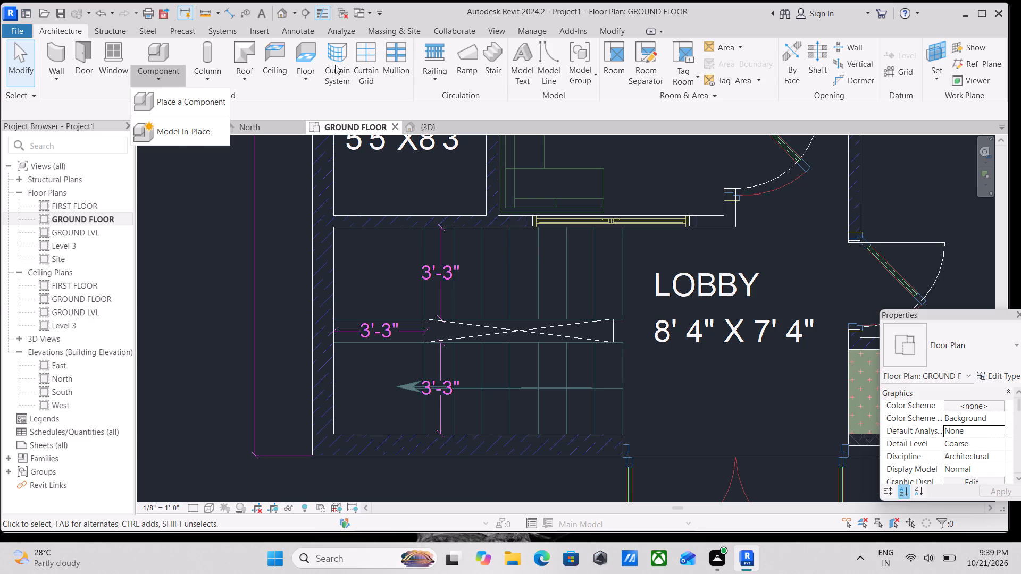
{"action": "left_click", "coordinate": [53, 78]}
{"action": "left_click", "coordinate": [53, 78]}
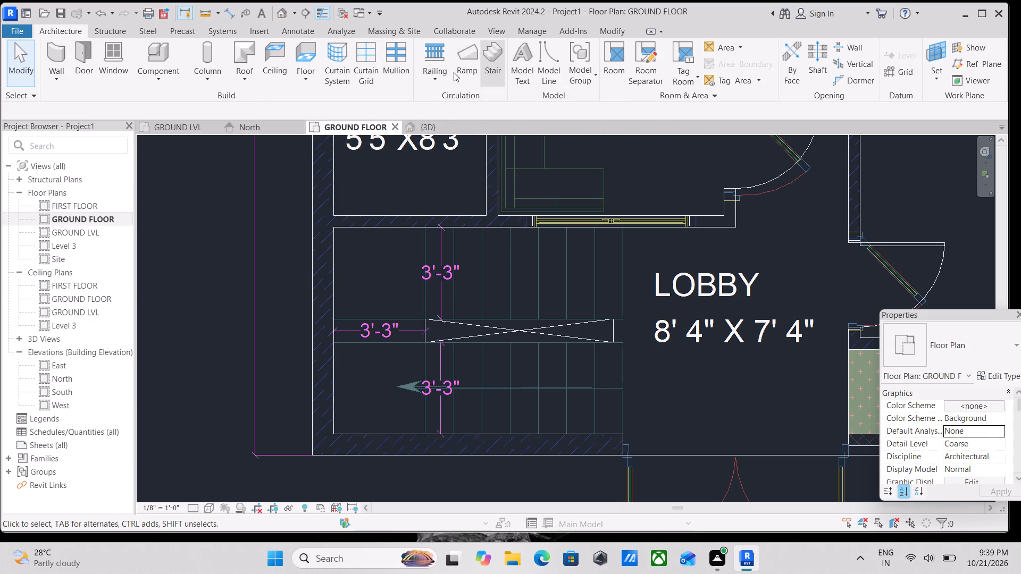
Start a sketched stair run and pick boundary lines along the stairwell's three wall faces and the lower flight's lobby-side edge.
{"action": "left_click", "coordinate": [487, 74]}
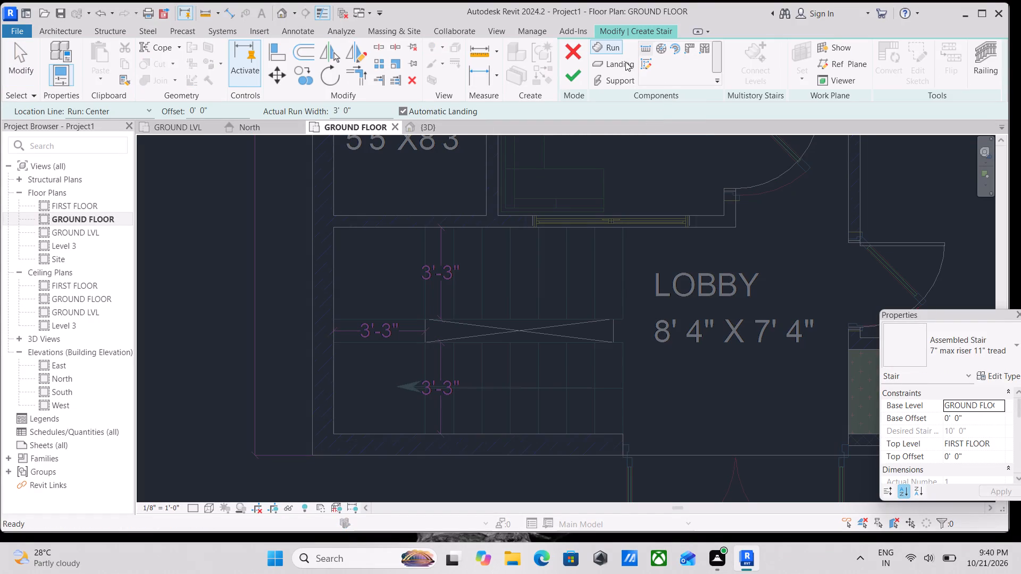
{"action": "left_click", "coordinate": [652, 62]}
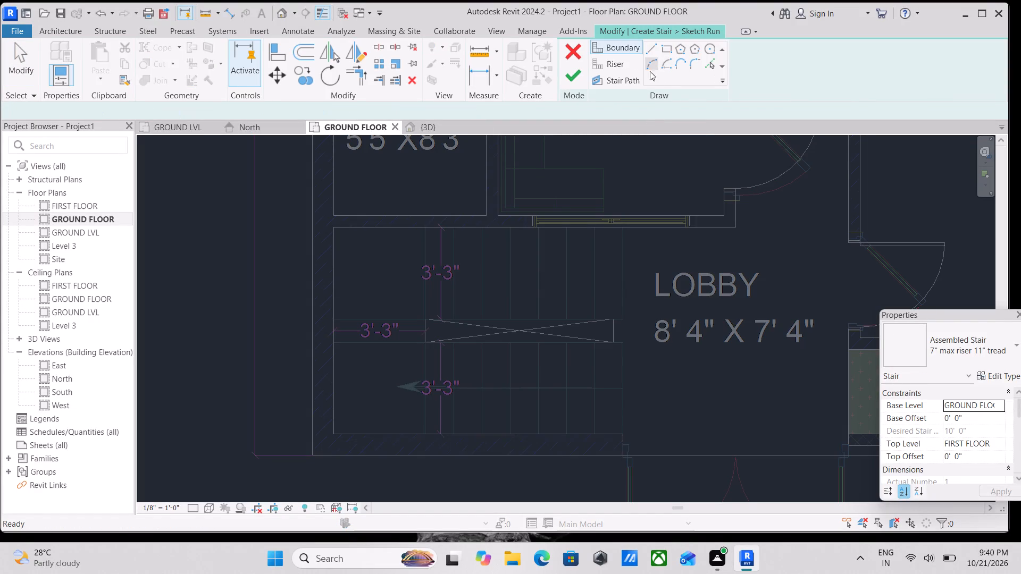
{"action": "left_click", "coordinate": [715, 65]}
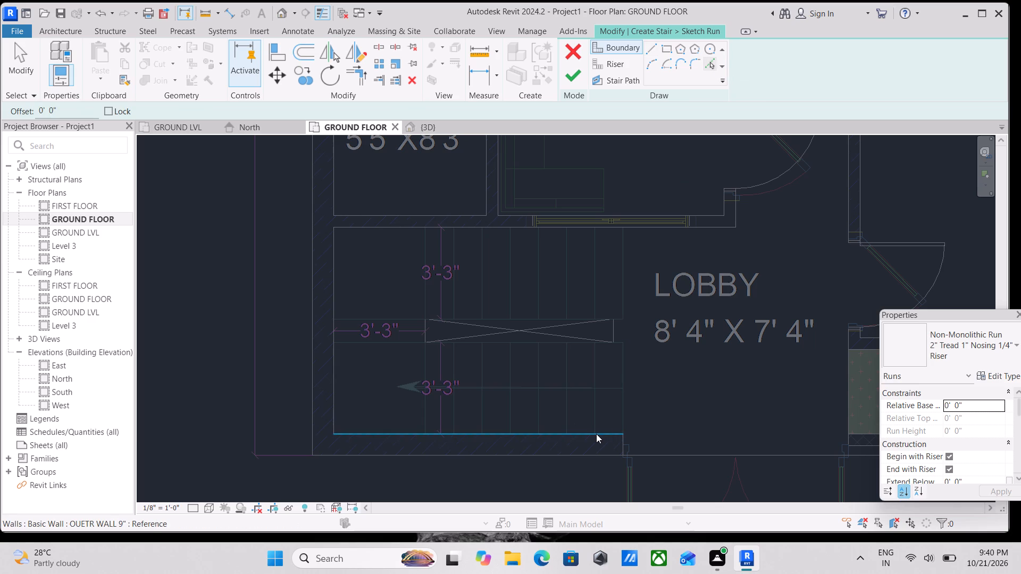
{"action": "scroll", "coordinate": [596, 434], "scroll_direction": "up", "scroll_amount": 4}
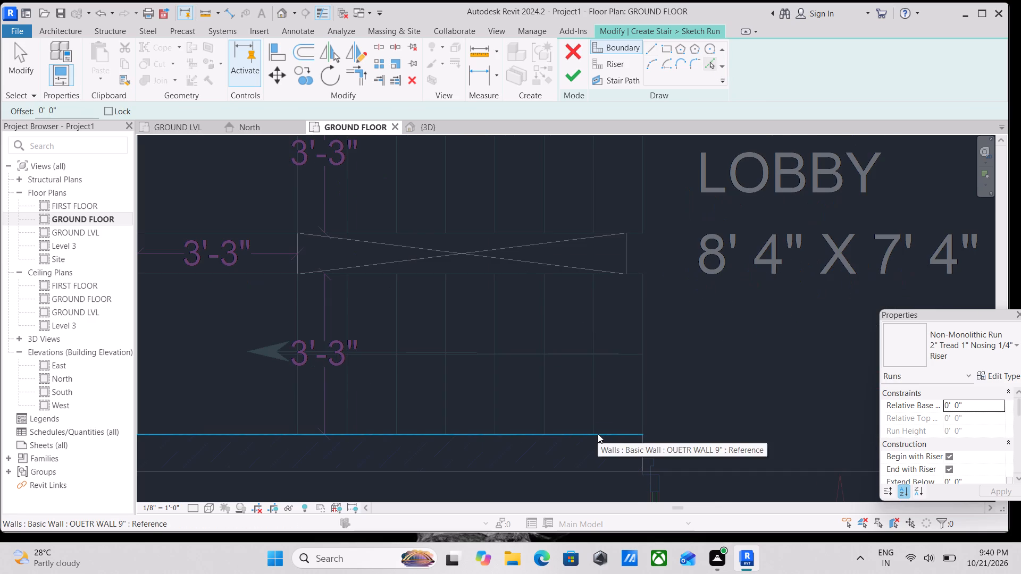
{"action": "left_click", "coordinate": [598, 434]}
{"action": "scroll", "coordinate": [631, 376], "scroll_direction": "down", "scroll_amount": 2}
{"action": "middle_click_drag", "start_coordinate": [631, 376], "coordinate": [694, 398]}
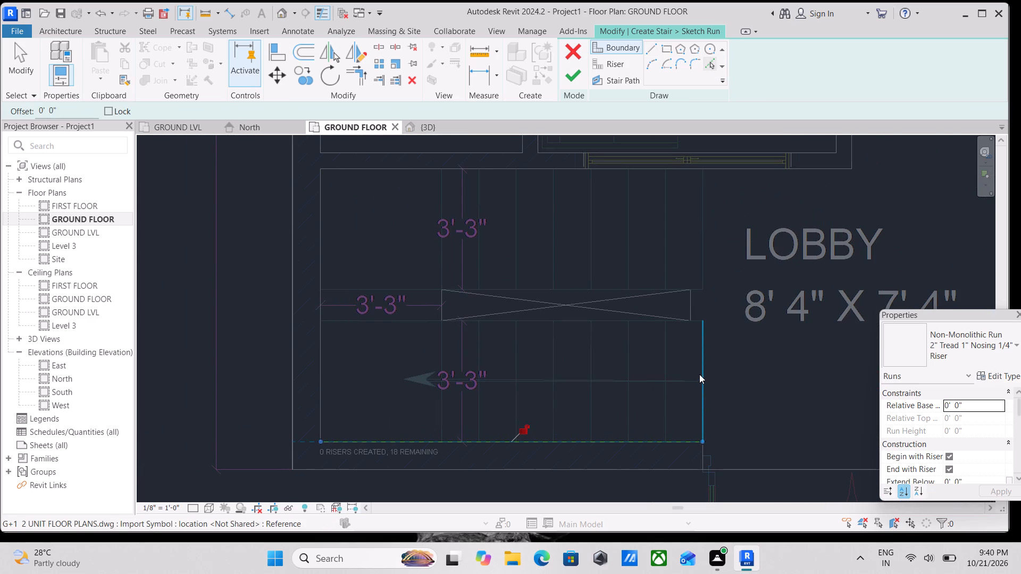
{"action": "left_click", "coordinate": [699, 374]}
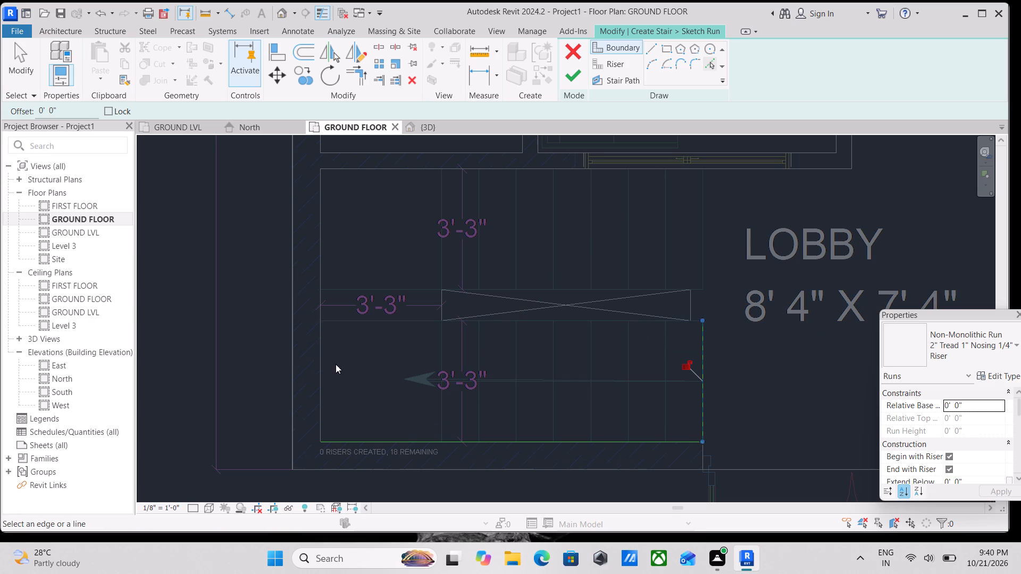
{"action": "middle_click_drag", "start_coordinate": [336, 370], "coordinate": [345, 415]}
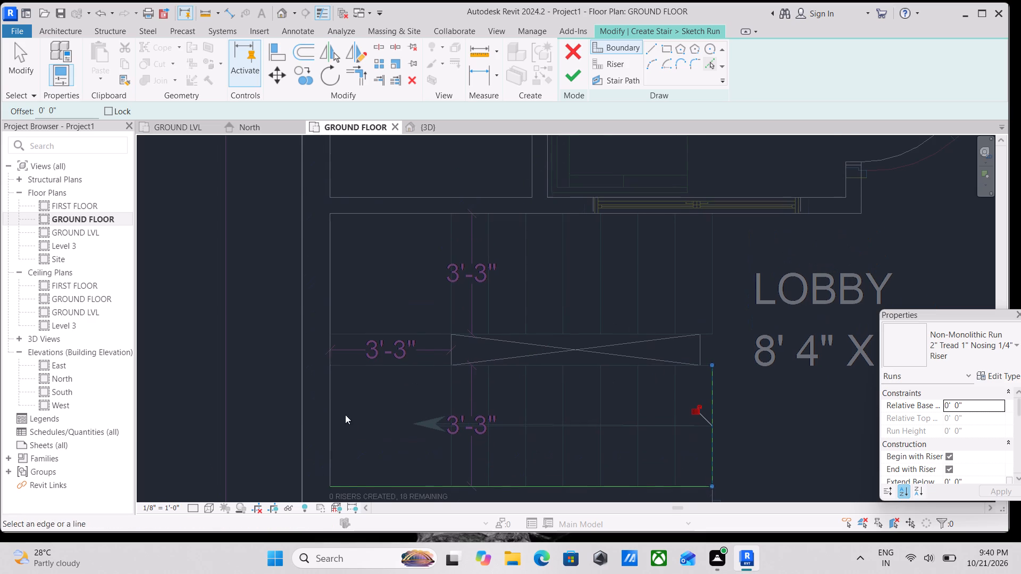
{"action": "left_click", "coordinate": [334, 402]}
{"action": "left_click", "coordinate": [405, 214]}
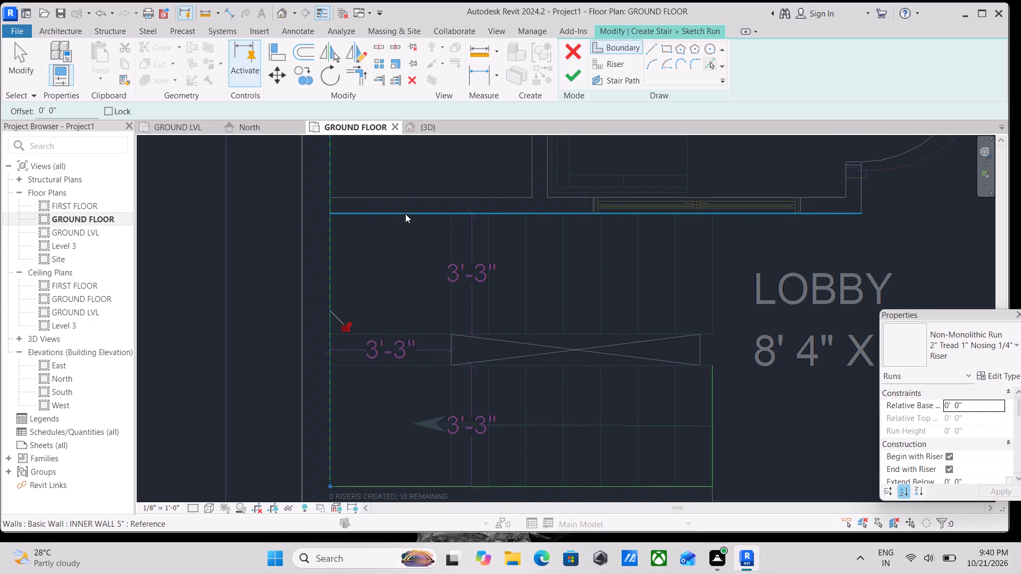
{"action": "middle_click_drag", "start_coordinate": [414, 230], "coordinate": [449, 297]}
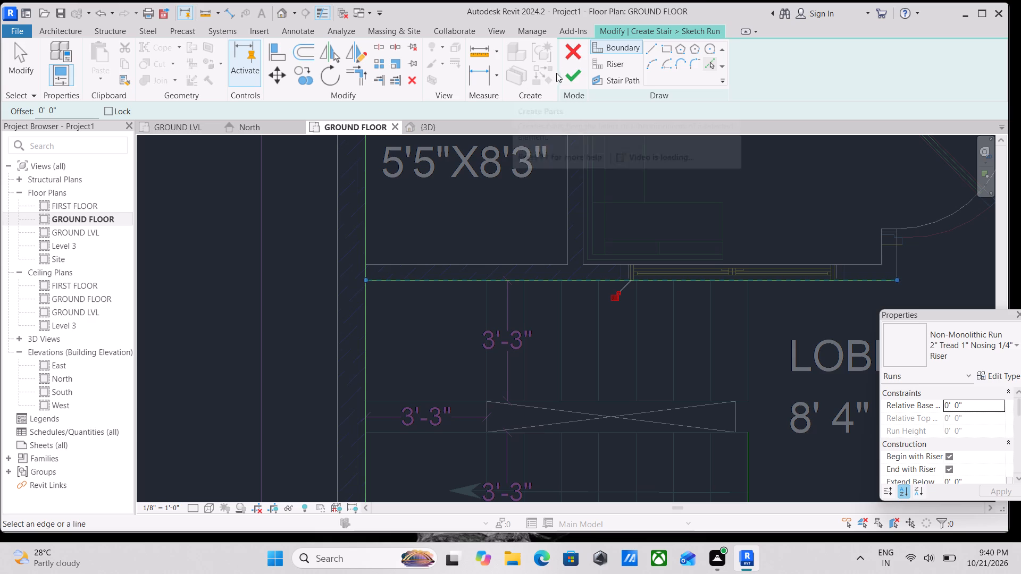
Trim the boundary lines along the inner wall and the outer side wall to a corner at the stairwell's upper-left.
{"action": "left_click", "coordinate": [366, 78]}
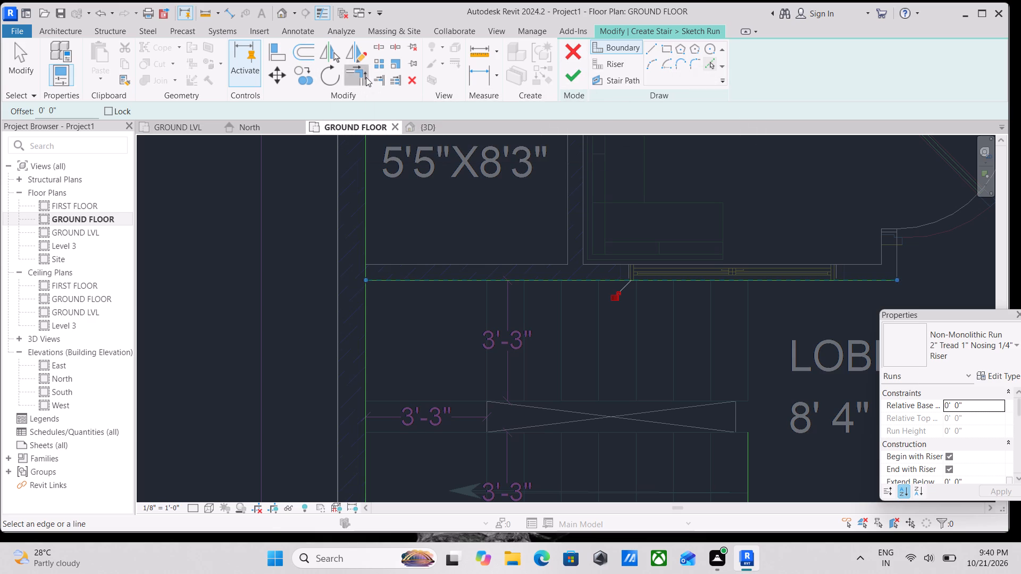
{"action": "left_click", "coordinate": [388, 282]}
{"action": "left_click", "coordinate": [364, 307]}
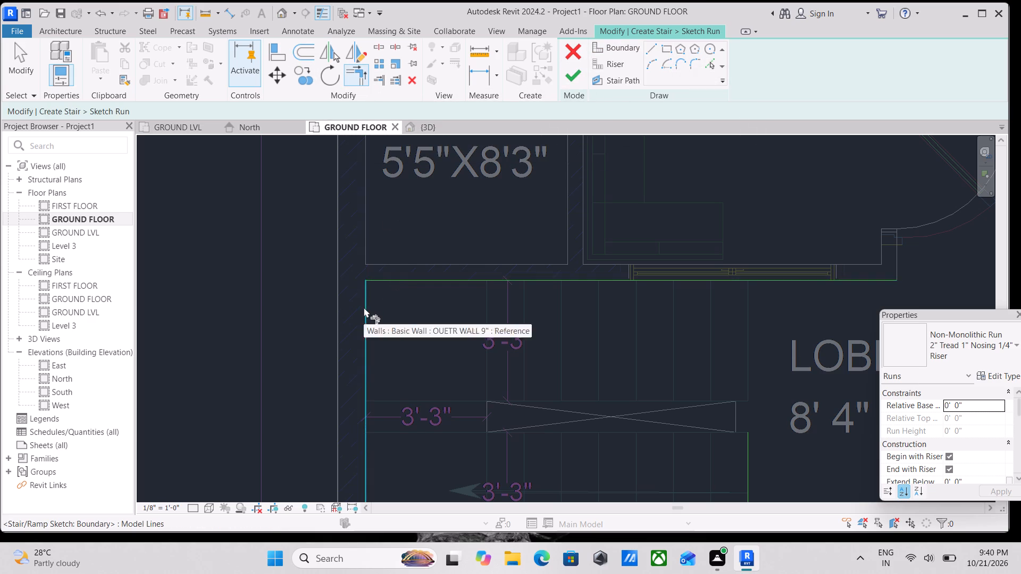
{"action": "scroll", "coordinate": [390, 293], "scroll_direction": "down", "scroll_amount": 2}
{"action": "middle_click_drag", "start_coordinate": [390, 293], "coordinate": [370, 272]}
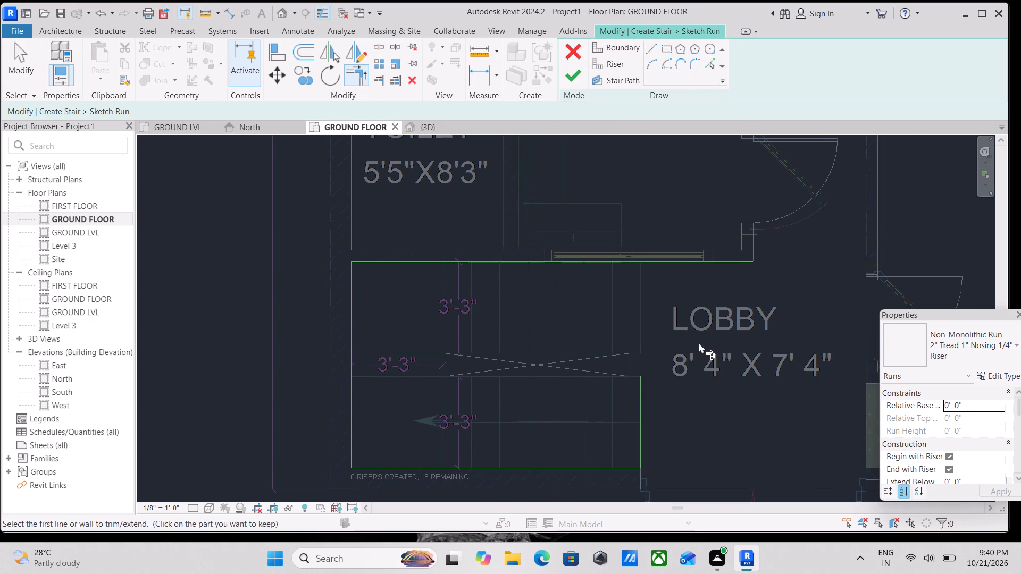
{"action": "key", "text": "Escape"}
{"action": "scroll", "coordinate": [654, 356], "scroll_direction": "up", "scroll_amount": 2}
{"action": "key", "text": "Escape"}
Shorten the inner wall's boundary line so it ends at the CAD stair's lobby-side edge.
{"action": "middle_click_drag", "start_coordinate": [647, 348], "coordinate": [719, 271]}
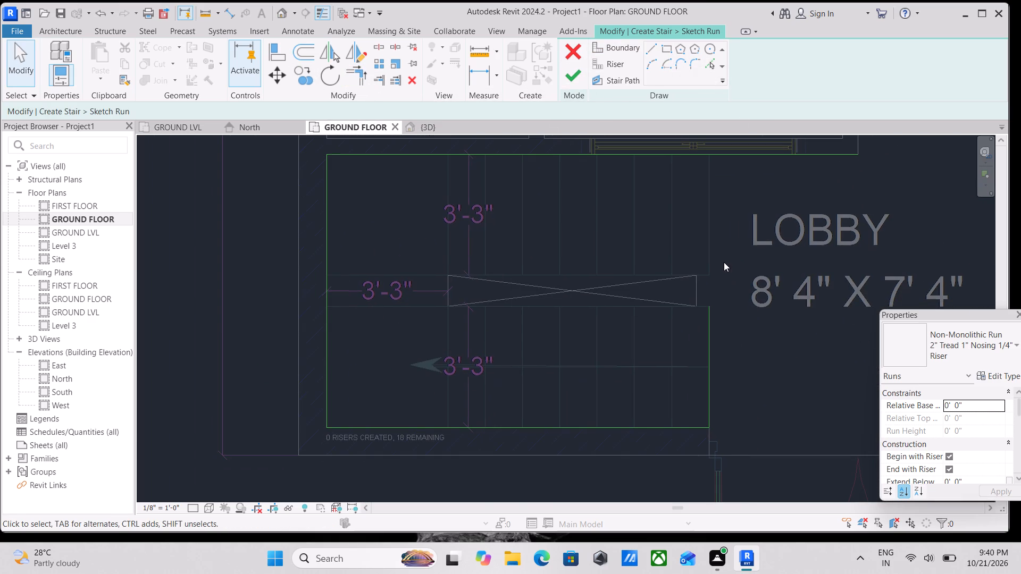
{"action": "scroll", "coordinate": [723, 276], "scroll_direction": "down", "scroll_amount": 1}
{"action": "middle_click", "coordinate": [723, 276]}
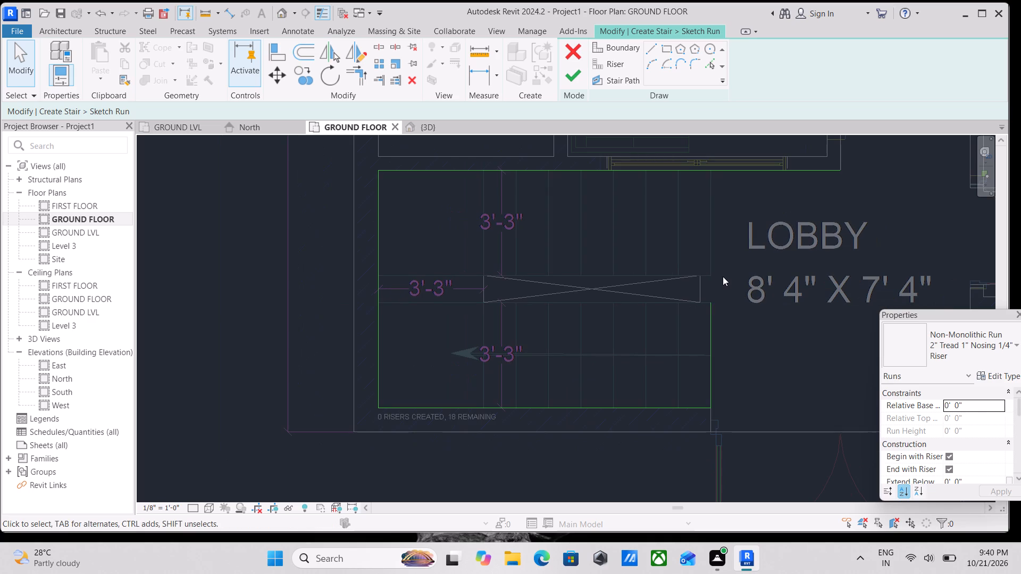
{"action": "key", "text": "Escape"}
{"action": "middle_click", "coordinate": [723, 276]}
{"action": "key", "text": "Escape"}
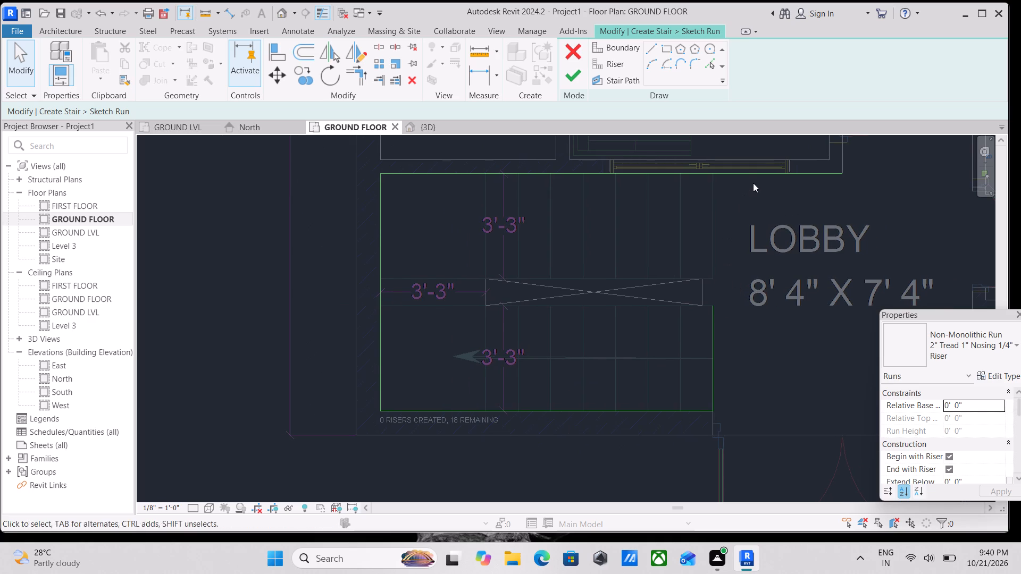
{"action": "left_click", "coordinate": [754, 176]}
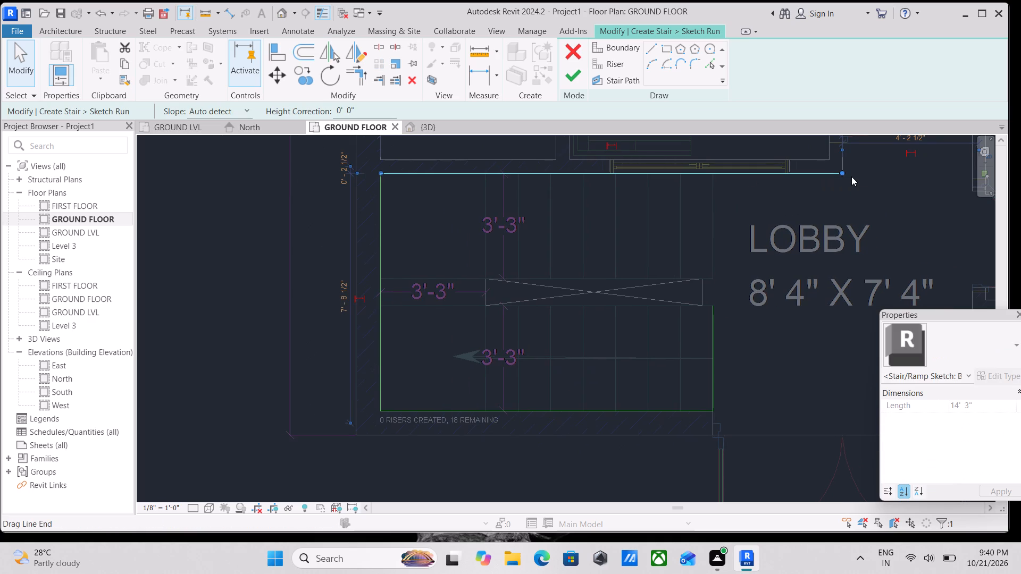
{"action": "left_click_drag", "start_coordinate": [843, 175], "coordinate": [761, 174]}
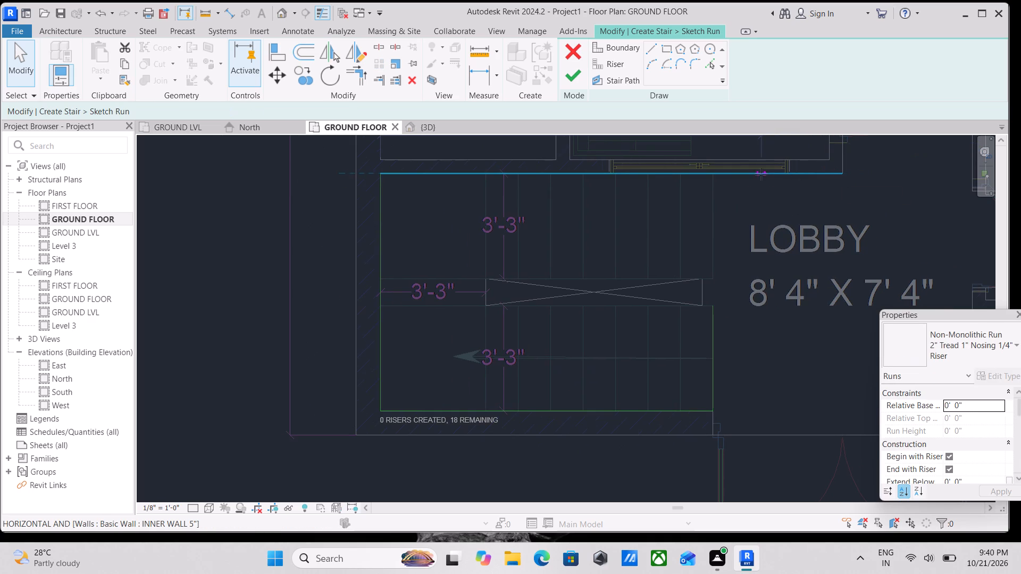
{"action": "left_click_drag", "start_coordinate": [761, 174], "coordinate": [714, 179]}
{"action": "key", "text": "Escape"}
{"action": "scroll", "coordinate": [713, 284], "scroll_direction": "up", "scroll_amount": 3}
{"action": "middle_click_drag", "start_coordinate": [713, 277], "coordinate": [717, 274]}
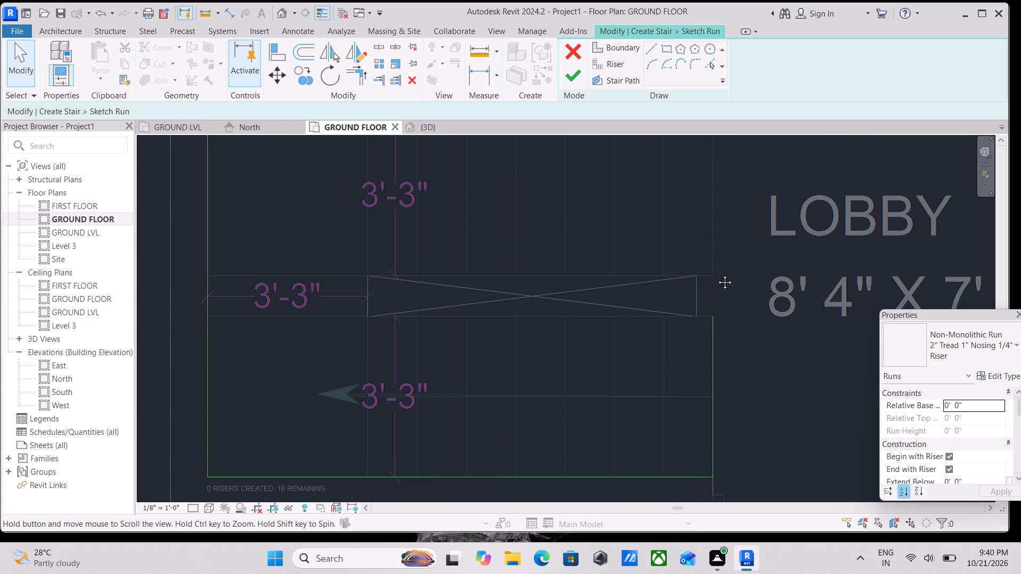
{"action": "middle_click_drag", "start_coordinate": [717, 274], "coordinate": [723, 273]}
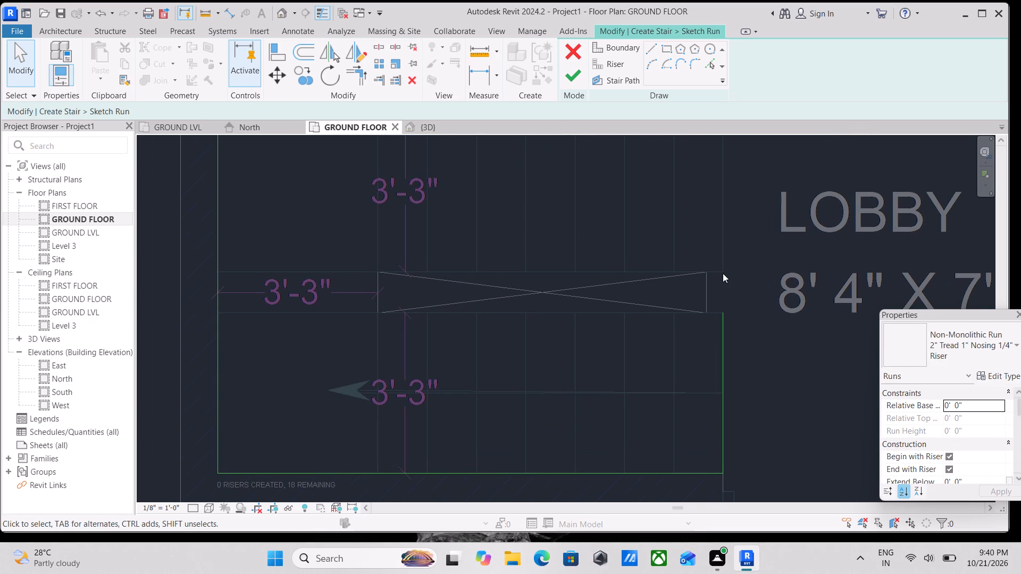
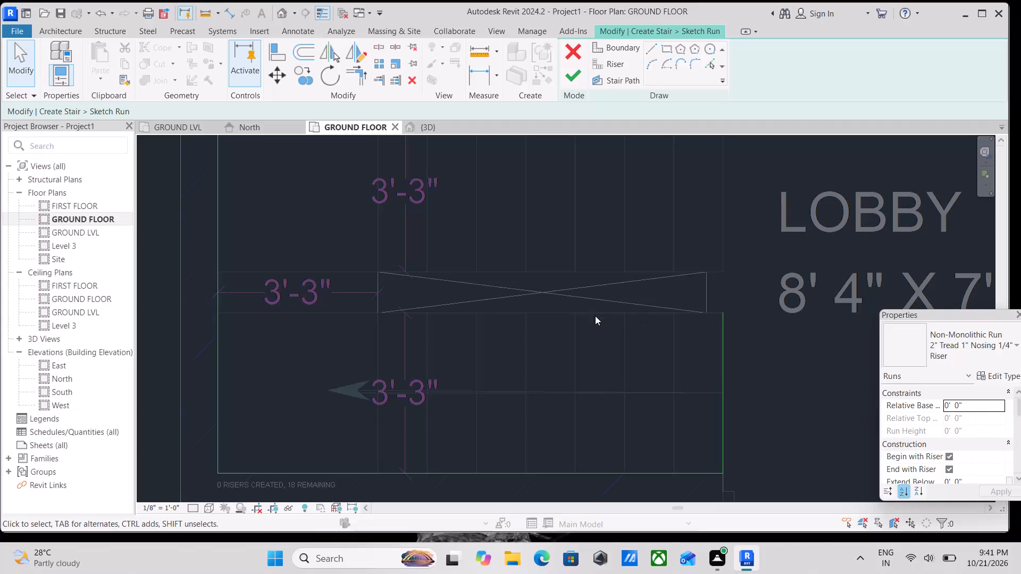
Delete the boundary line along the lower flight's lobby-side edge.
{"action": "middle_click_drag", "start_coordinate": [595, 316], "coordinate": [657, 377]}
{"action": "scroll", "coordinate": [629, 297], "scroll_direction": "down", "scroll_amount": 2}
{"action": "middle_click_drag", "start_coordinate": [629, 299], "coordinate": [649, 363]}
{"action": "scroll", "coordinate": [616, 254], "scroll_direction": "down", "scroll_amount": 2}
{"action": "middle_click_drag", "start_coordinate": [620, 280], "coordinate": [651, 389]}
{"action": "scroll", "coordinate": [649, 374], "scroll_direction": "up", "scroll_amount": 1}
{"action": "middle_click_drag", "start_coordinate": [649, 374], "coordinate": [587, 279]}
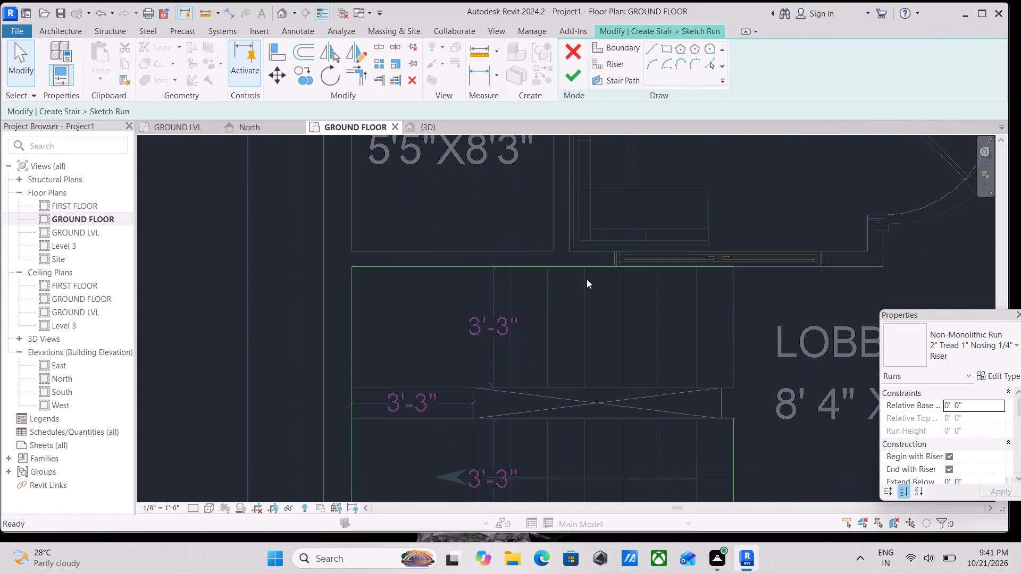
{"action": "scroll", "coordinate": [728, 274], "scroll_direction": "down", "scroll_amount": 1}
{"action": "middle_click_drag", "start_coordinate": [728, 273], "coordinate": [685, 140]}
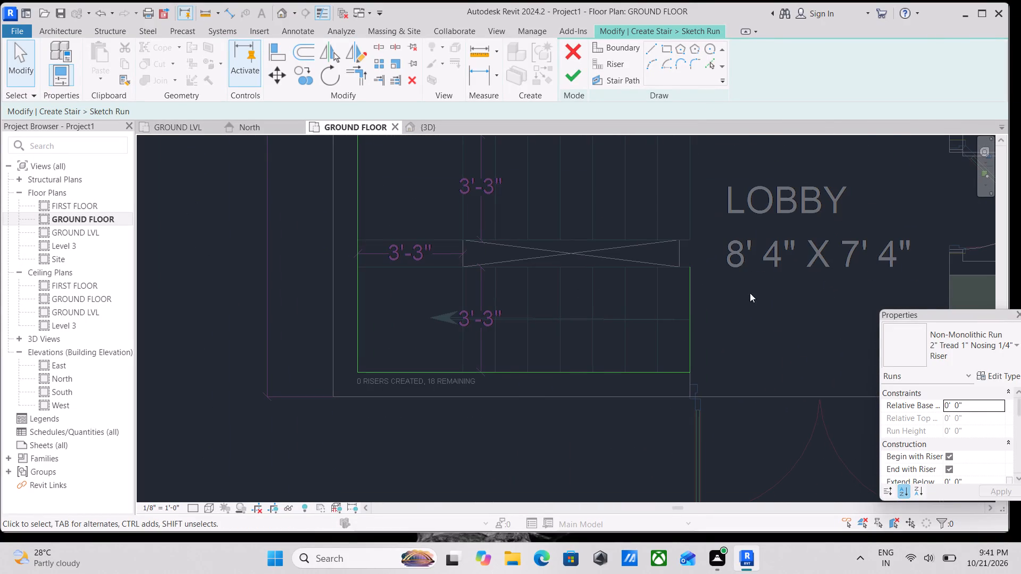
{"action": "key", "text": "Escape"}
{"action": "left_click", "coordinate": [690, 324]}
{"action": "right_click", "coordinate": [688, 324]}
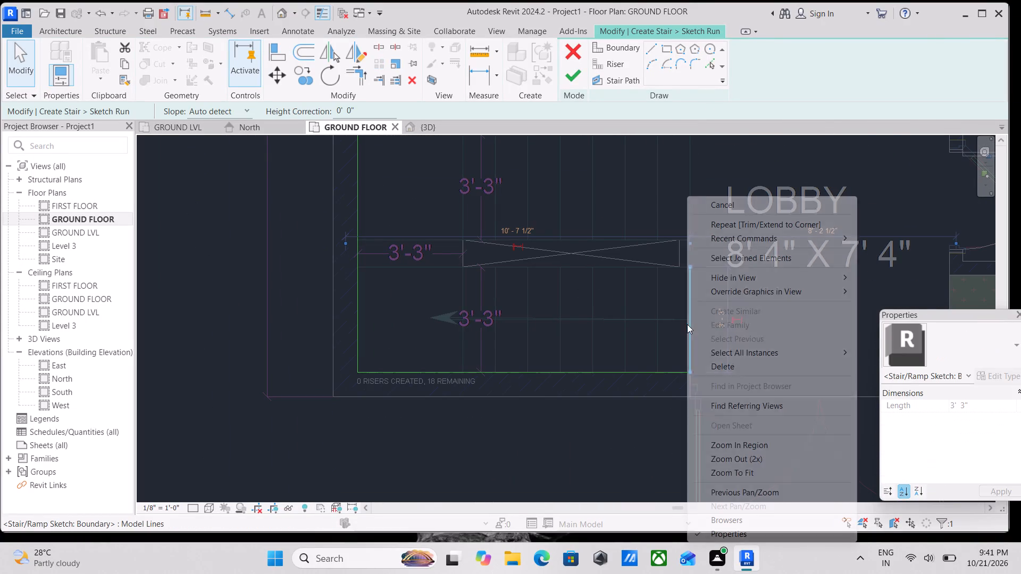
{"action": "left_click", "coordinate": [733, 365]}
Pick boundary lines along both long edges of the narrow stairwell gap between the two flights.
{"action": "middle_click_drag", "start_coordinate": [671, 302], "coordinate": [692, 446]}
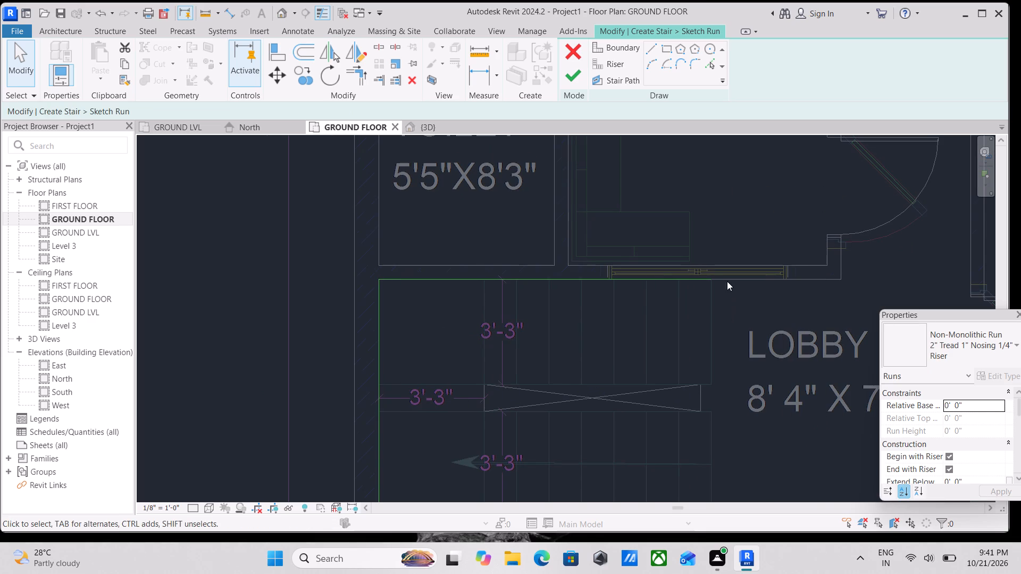
{"action": "scroll", "coordinate": [639, 203], "scroll_direction": "down", "scroll_amount": 1}
{"action": "middle_click_drag", "start_coordinate": [647, 215], "coordinate": [648, 206]}
{"action": "left_click", "coordinate": [621, 53]}
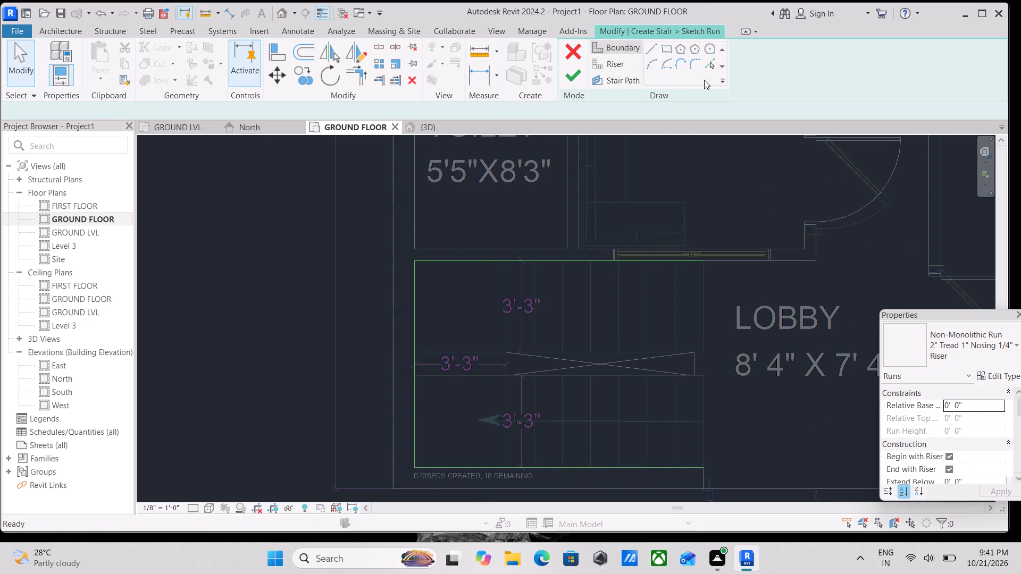
{"action": "left_click", "coordinate": [709, 67]}
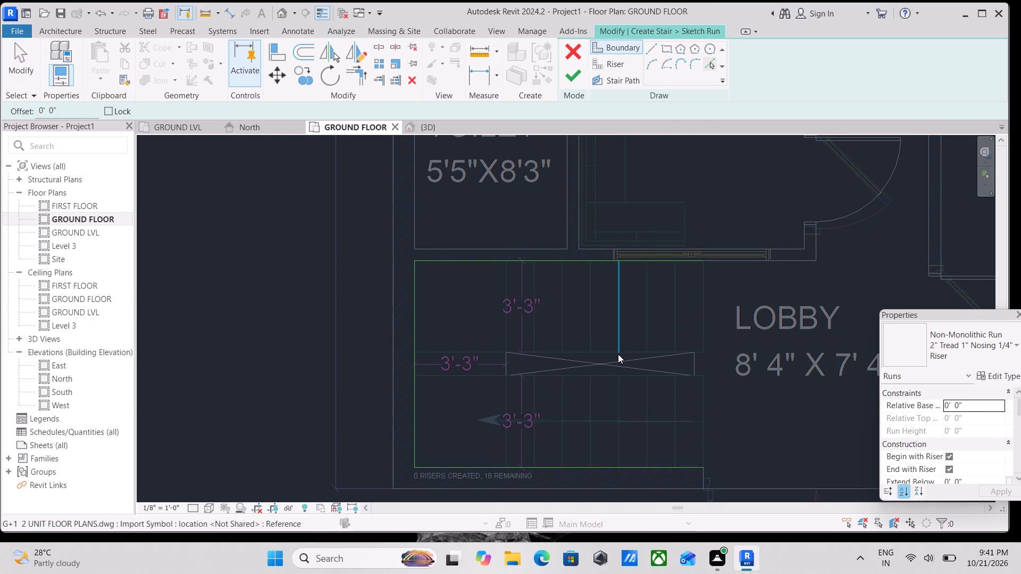
{"action": "left_click", "coordinate": [606, 354]}
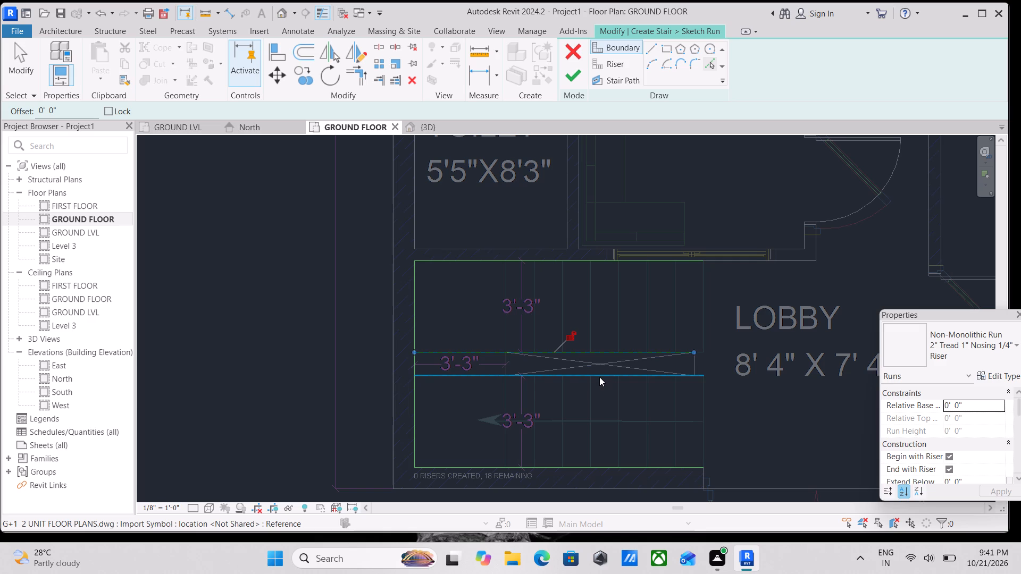
{"action": "scroll", "coordinate": [599, 377], "scroll_direction": "up", "scroll_amount": 2}
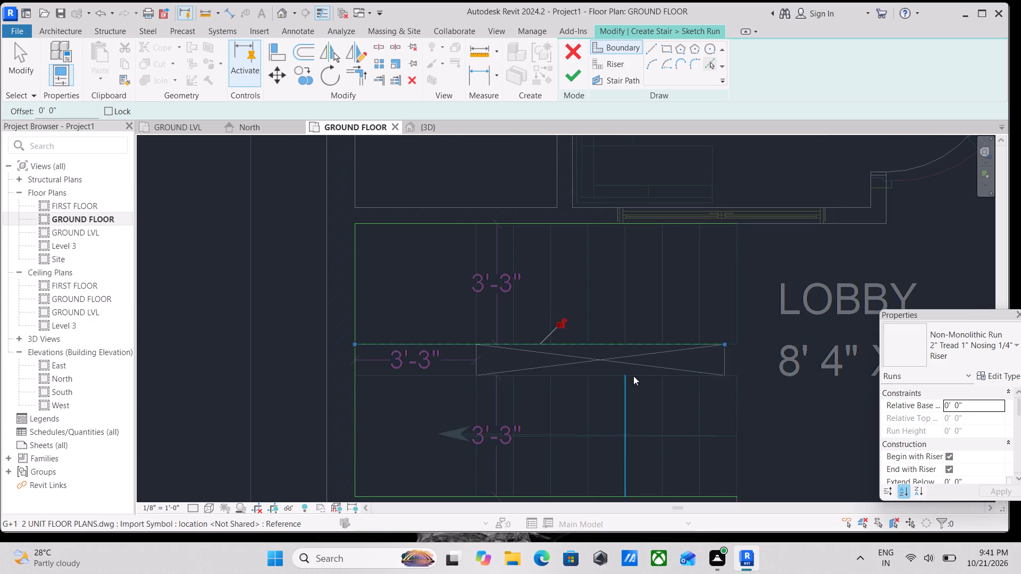
{"action": "left_click", "coordinate": [645, 376]}
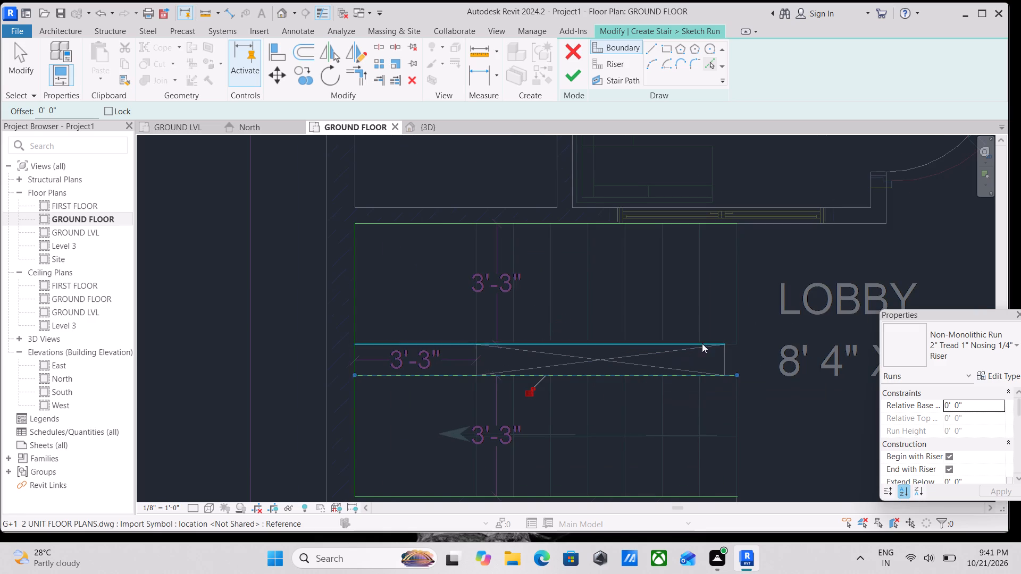
{"action": "key", "text": "Escape"}
{"action": "key", "text": "Escape"}
{"action": "scroll", "coordinate": [727, 348], "scroll_direction": "up", "scroll_amount": 3}
{"action": "key", "text": "Escape"}
{"action": "key", "text": "Escape"}
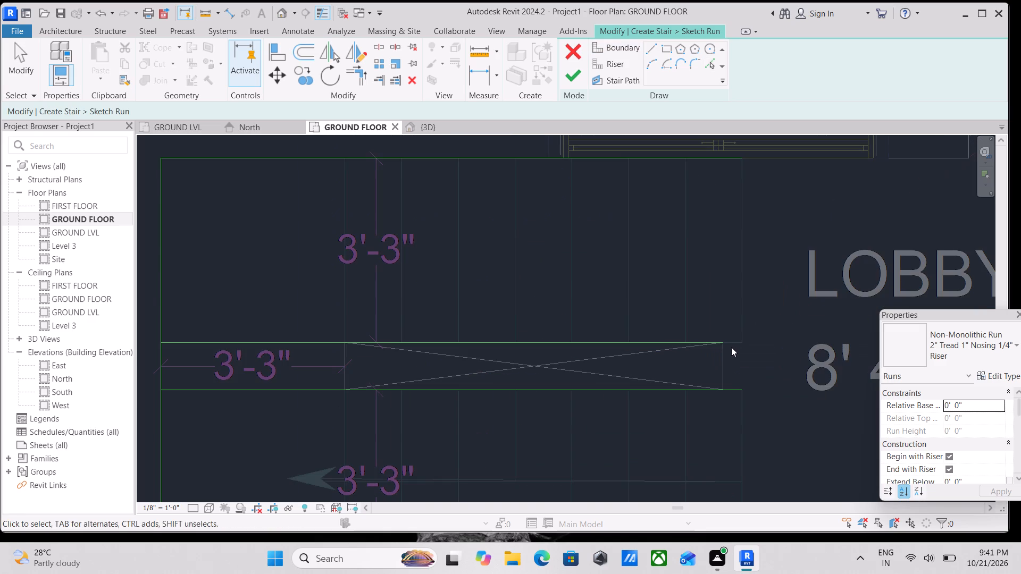
Extend the upper flight's gap-side boundary line to the CAD stair's lobby-side edge, making it 10'-3" long.
{"action": "left_click", "coordinate": [705, 339]}
{"action": "left_click_drag", "start_coordinate": [722, 341], "coordinate": [726, 341]}
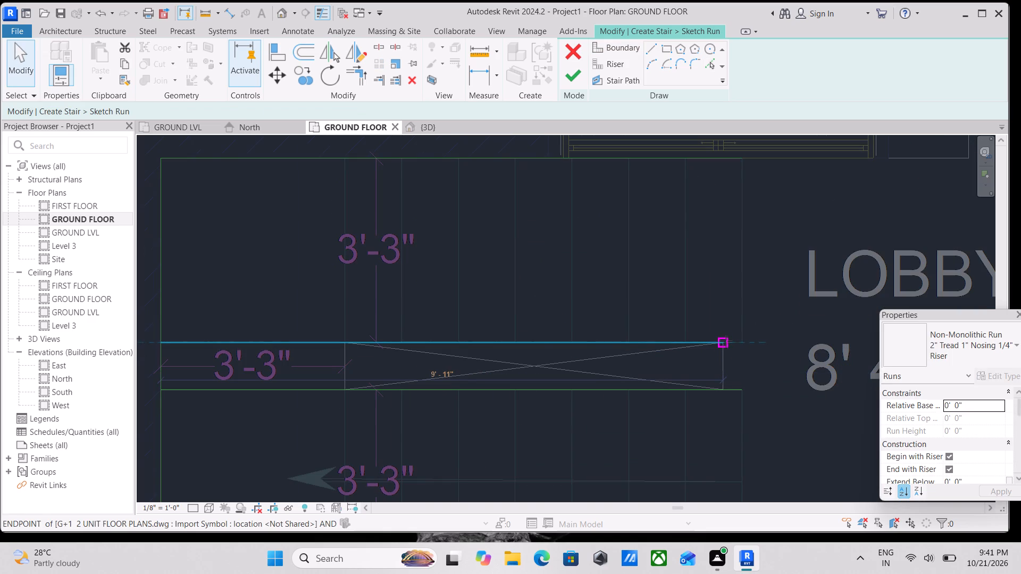
{"action": "left_click_drag", "start_coordinate": [726, 341], "coordinate": [739, 344]}
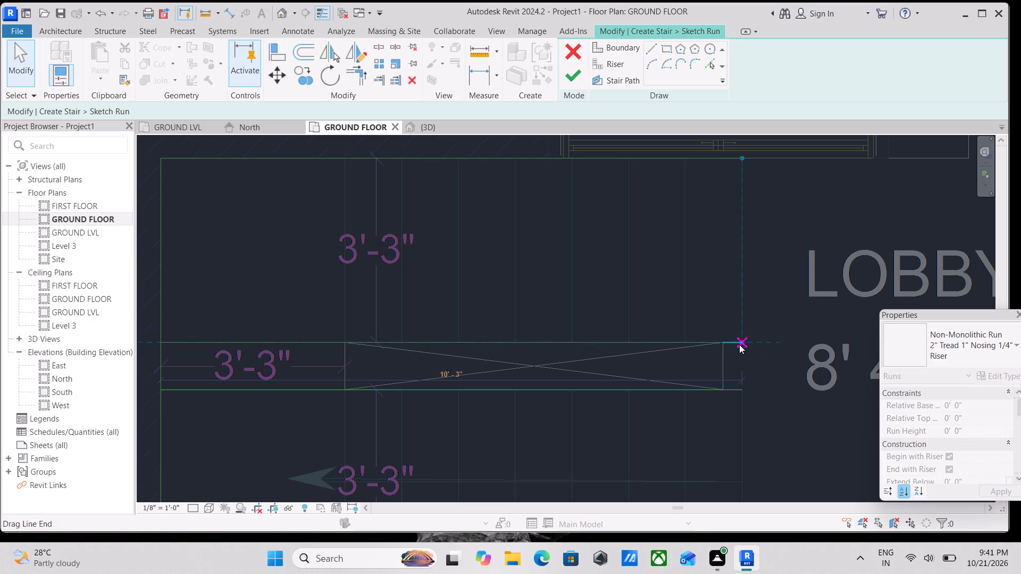
{"action": "key", "text": "Escape"}
{"action": "scroll", "coordinate": [740, 343], "scroll_direction": "down", "scroll_amount": 3}
{"action": "key", "text": "Escape"}
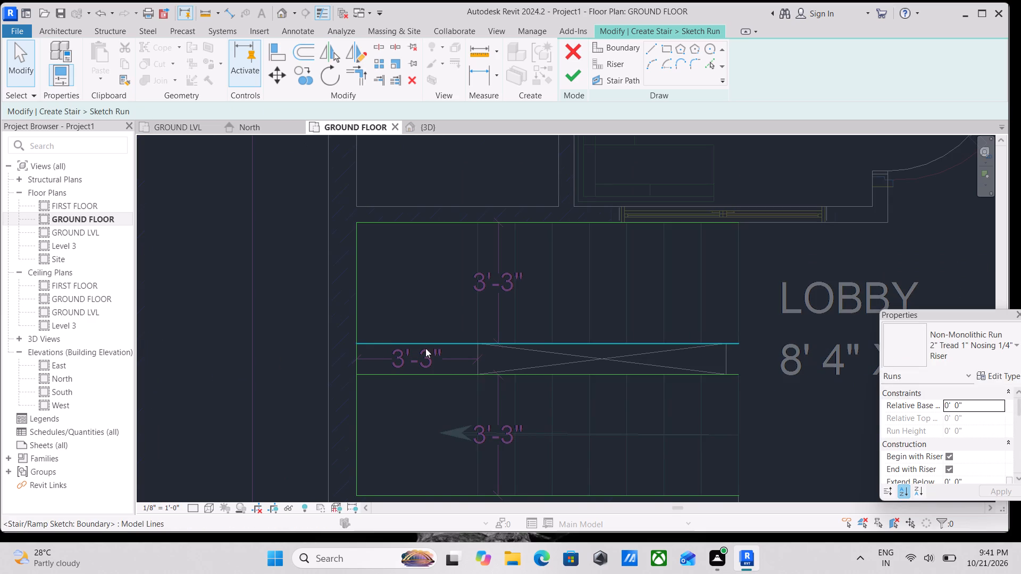
Shorten both gap boundary lines at the landing end so they start at the crossed gap rectangle, each 7'-0" long.
{"action": "left_click", "coordinate": [400, 342]}
{"action": "left_click_drag", "start_coordinate": [357, 344], "coordinate": [477, 347]}
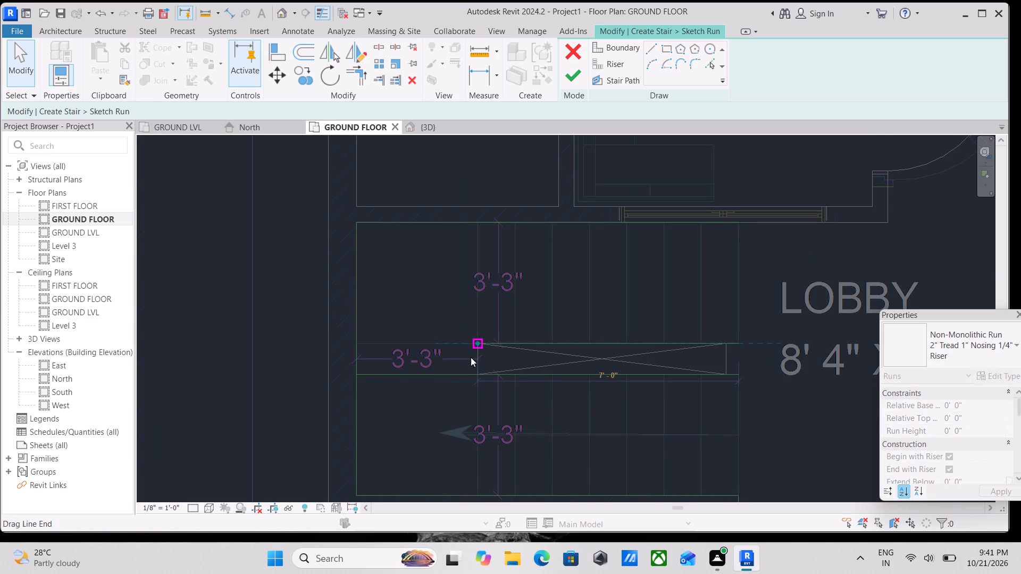
{"action": "scroll", "coordinate": [459, 385], "scroll_direction": "up", "scroll_amount": 2}
{"action": "key", "text": "Escape"}
{"action": "left_click", "coordinate": [442, 366]}
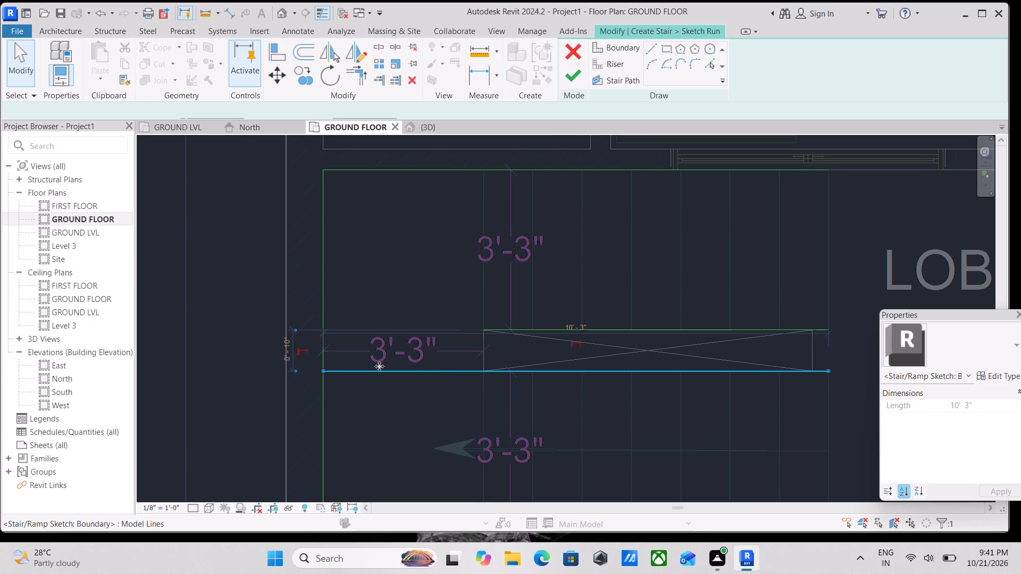
{"action": "left_click_drag", "start_coordinate": [322, 368], "coordinate": [493, 382]}
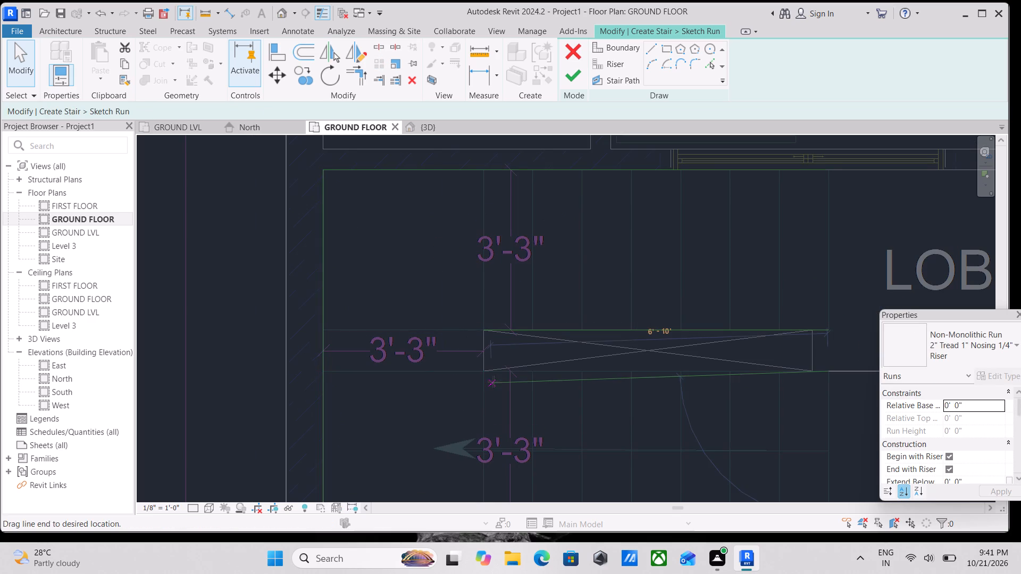
{"action": "left_click_drag", "start_coordinate": [493, 382], "coordinate": [488, 374]}
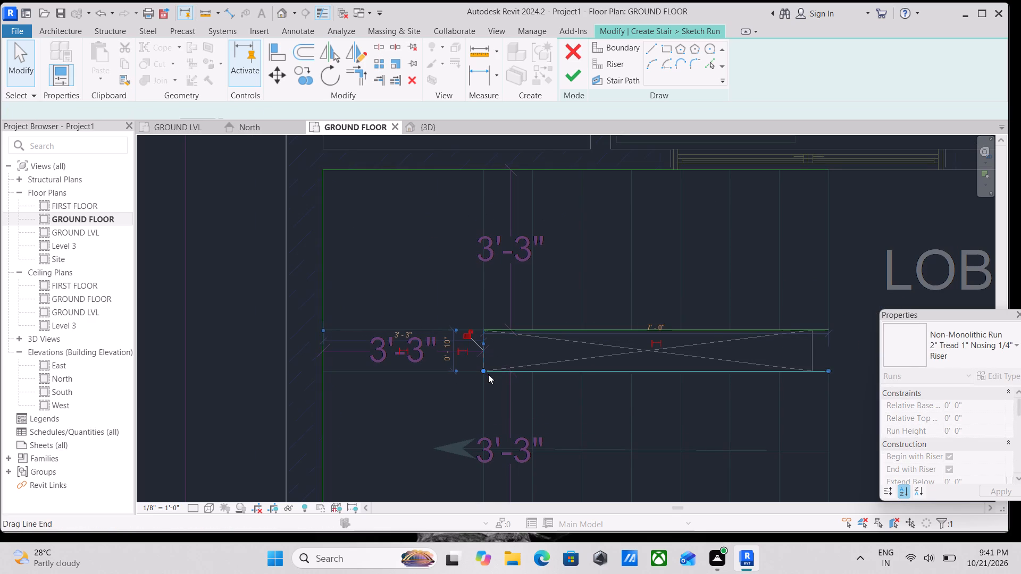
{"action": "key", "text": "Escape"}
{"action": "middle_click", "coordinate": [516, 347]}
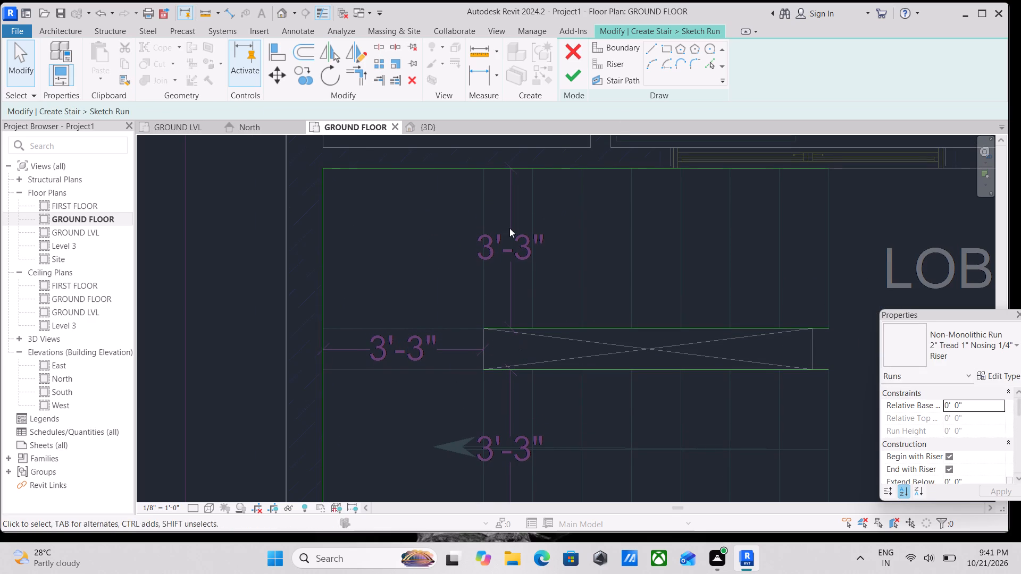
Draw a boundary line across the gap's landing-side end, joining the two gap boundary lines.
{"action": "left_click", "coordinate": [652, 46]}
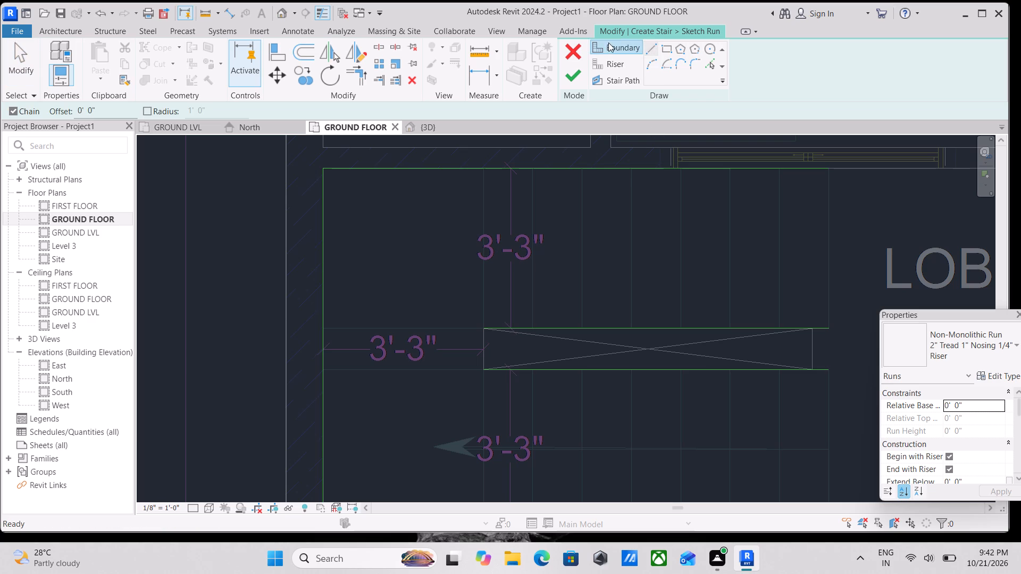
{"action": "scroll", "coordinate": [474, 347], "scroll_direction": "up", "scroll_amount": 3}
{"action": "left_click", "coordinate": [489, 320]}
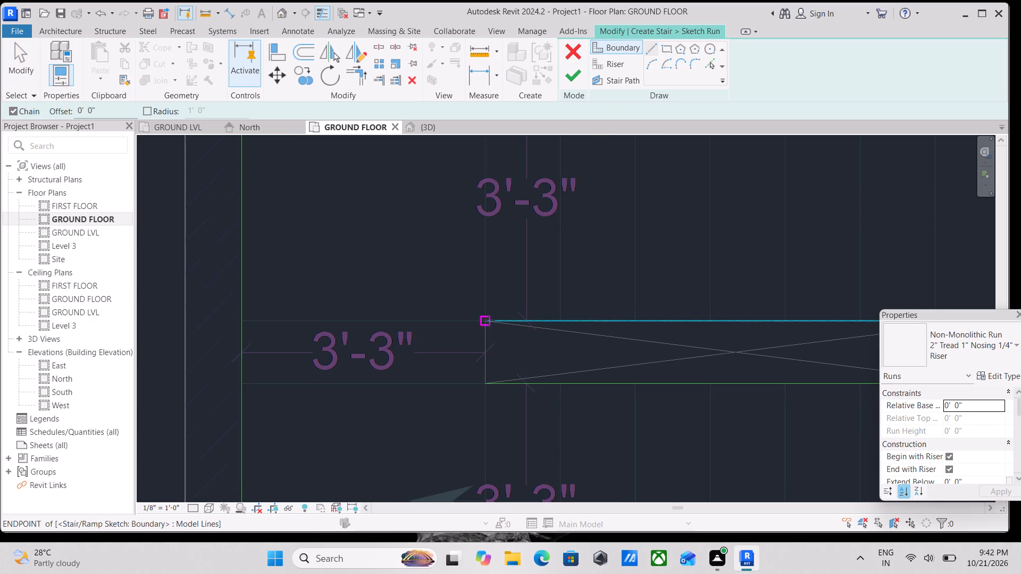
{"action": "left_click", "coordinate": [486, 379]}
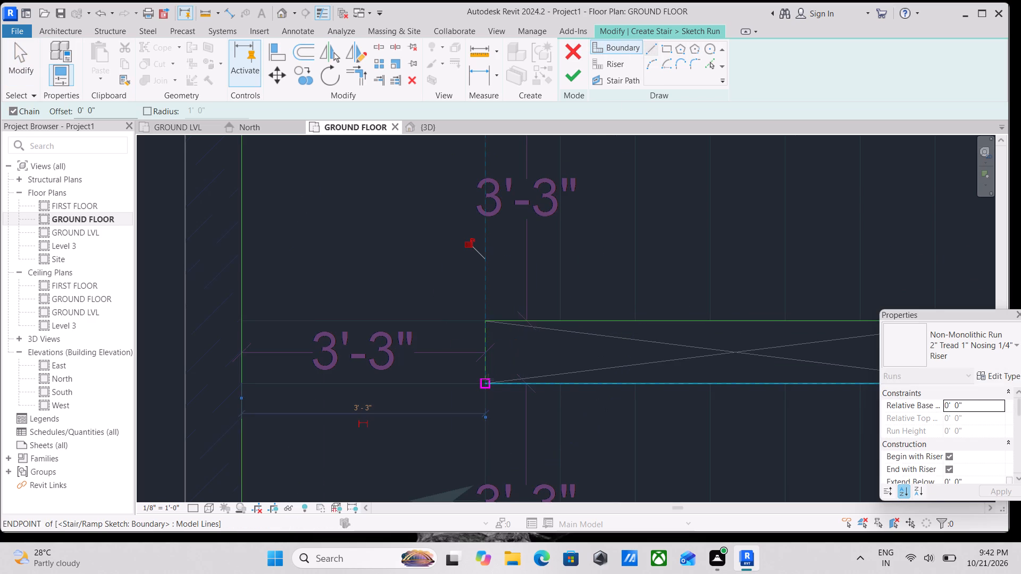
{"action": "key", "text": "Escape"}
{"action": "scroll", "coordinate": [489, 373], "scroll_direction": "down", "scroll_amount": 6}
{"action": "middle_click_drag", "start_coordinate": [522, 347], "coordinate": [498, 251]}
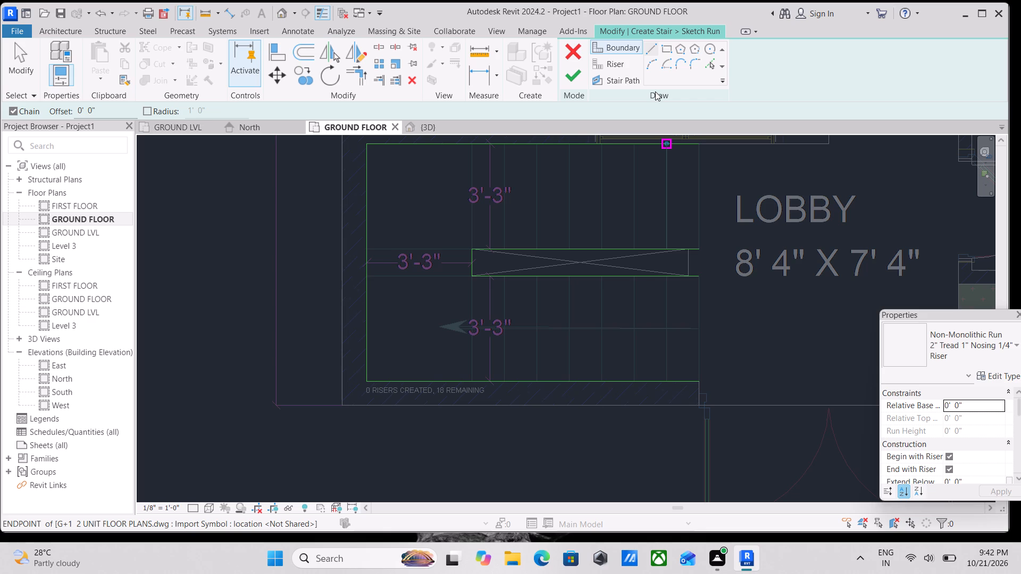
Draw a 3'-3" riser line across the upper flight's lobby-side edge, from the wall boundary to the gap boundary.
{"action": "scroll", "coordinate": [698, 93], "scroll_direction": "down", "scroll_amount": 1}
{"action": "middle_click_drag", "start_coordinate": [691, 195], "coordinate": [682, 288]}
{"action": "left_click", "coordinate": [620, 63]}
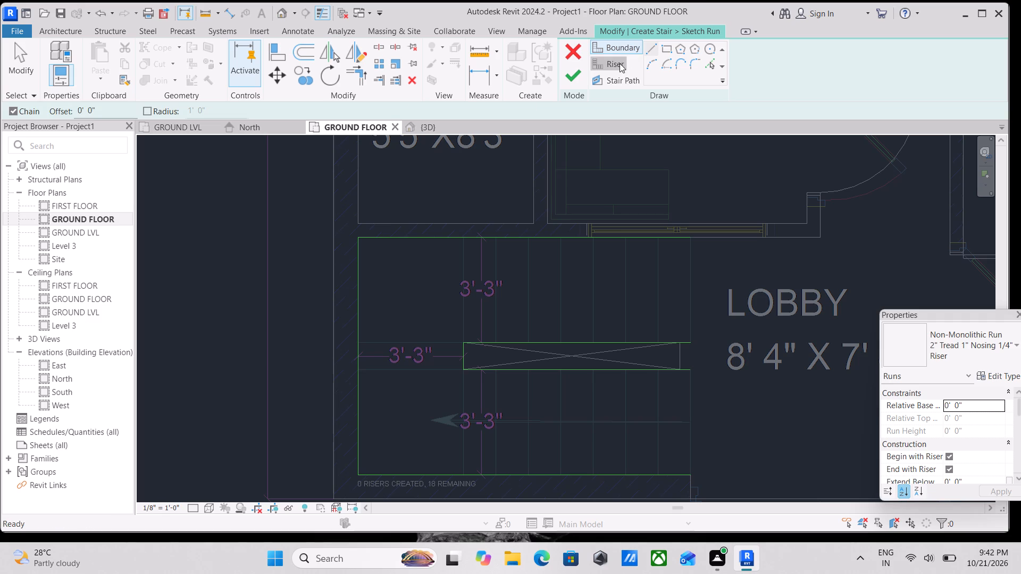
{"action": "scroll", "coordinate": [699, 268], "scroll_direction": "up", "scroll_amount": 2}
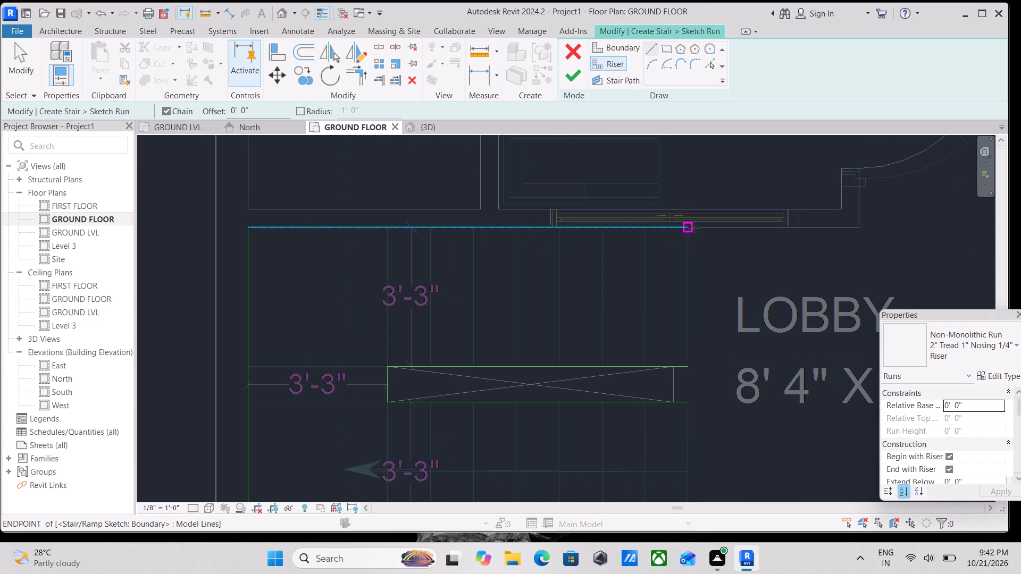
{"action": "left_click", "coordinate": [693, 227]}
{"action": "left_click", "coordinate": [691, 367]}
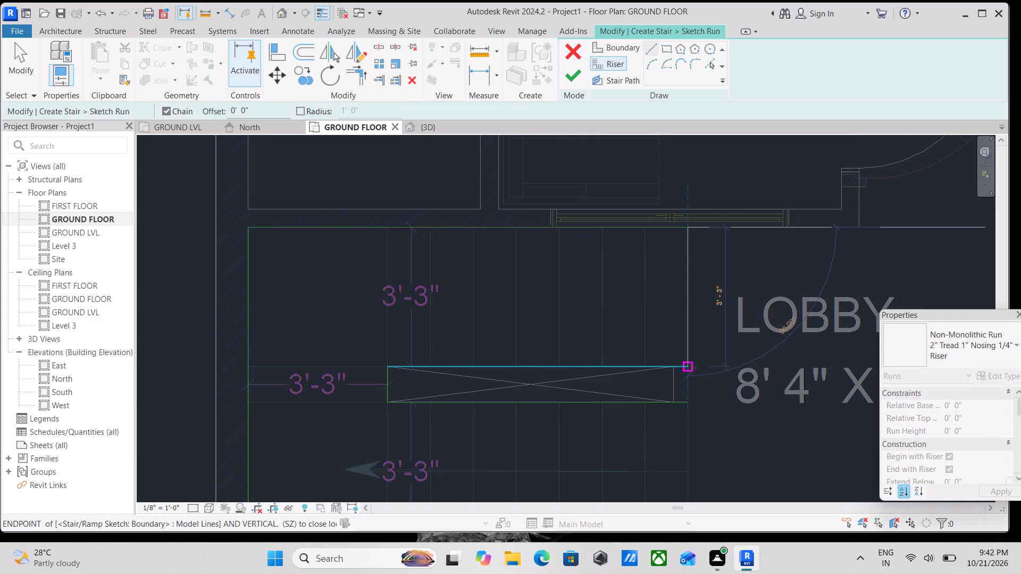
{"action": "key", "text": "Escape"}
{"action": "key", "text": "Escape"}
{"action": "scroll", "coordinate": [689, 271], "scroll_direction": "up", "scroll_amount": 2}
{"action": "key", "text": "Escape"}
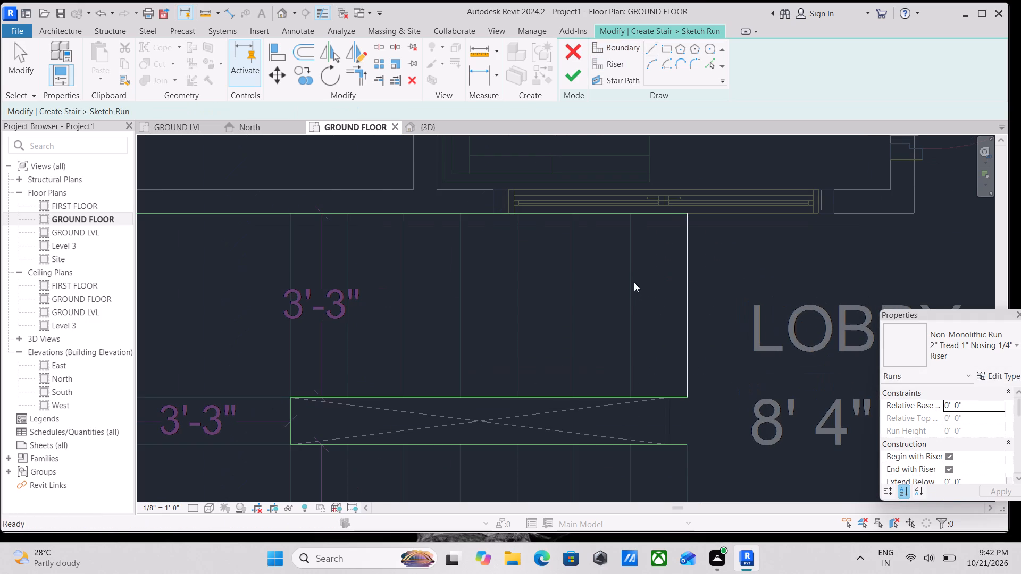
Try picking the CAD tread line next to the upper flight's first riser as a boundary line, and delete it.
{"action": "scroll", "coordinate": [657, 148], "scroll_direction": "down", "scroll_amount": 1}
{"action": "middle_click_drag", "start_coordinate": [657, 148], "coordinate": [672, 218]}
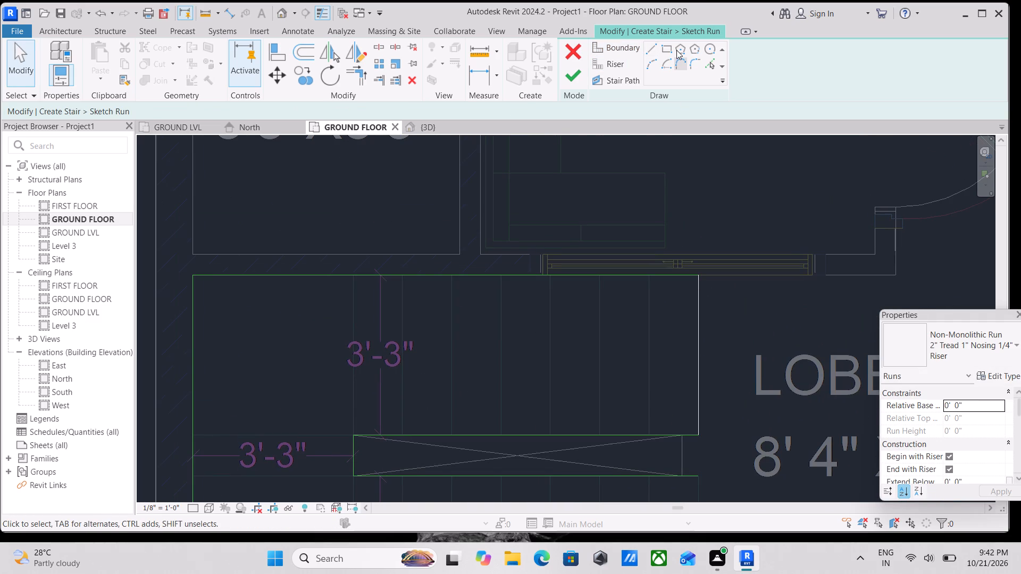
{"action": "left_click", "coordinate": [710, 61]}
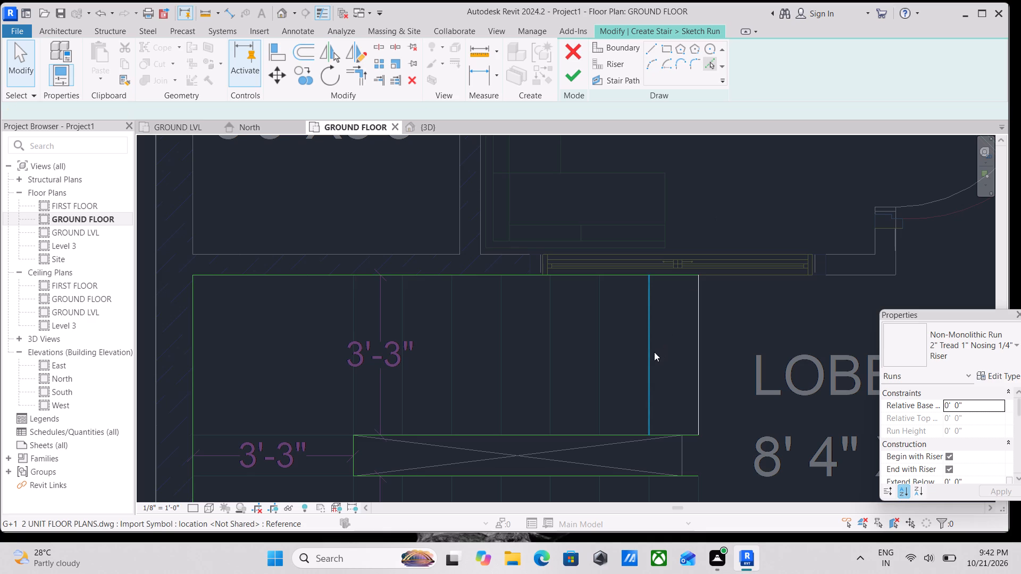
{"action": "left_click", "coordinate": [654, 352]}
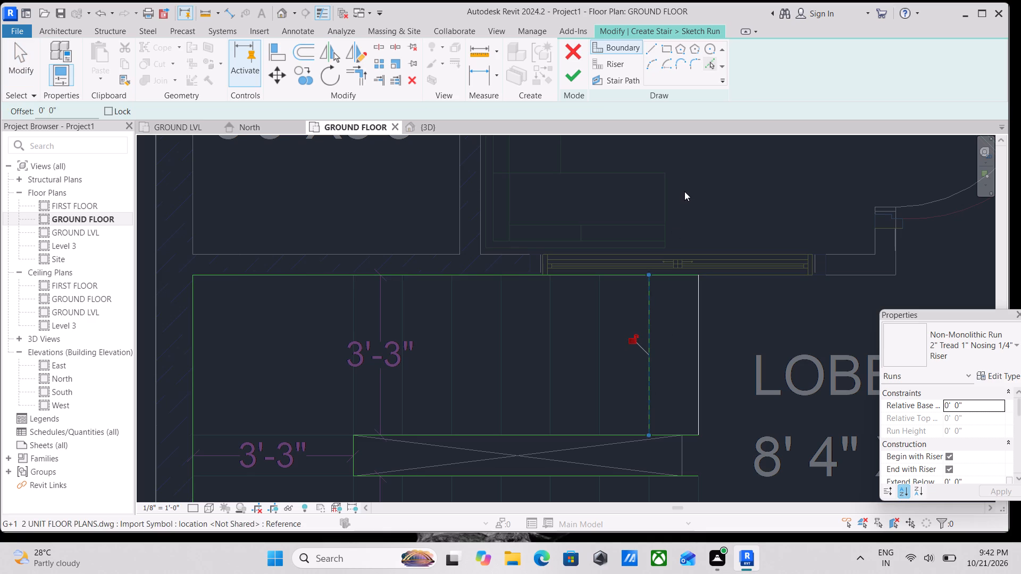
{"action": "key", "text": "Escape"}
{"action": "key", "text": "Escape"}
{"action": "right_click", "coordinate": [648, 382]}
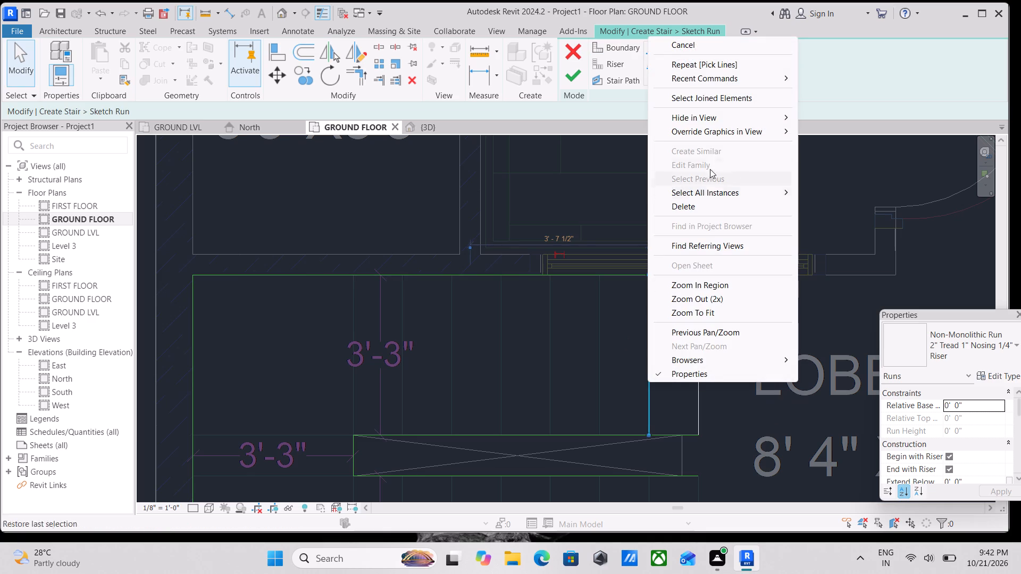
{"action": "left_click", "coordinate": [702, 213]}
Pick the upper flight's seven remaining CAD tread lines as risers, from beside the lobby-side riser to the landing edge.
{"action": "double_click", "coordinate": [611, 63]}
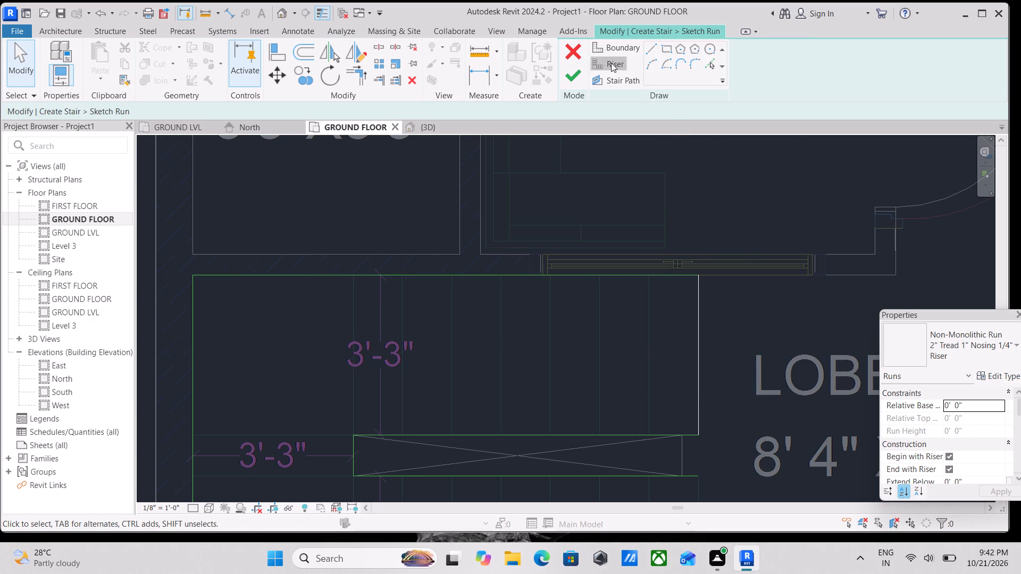
{"action": "left_click", "coordinate": [715, 62]}
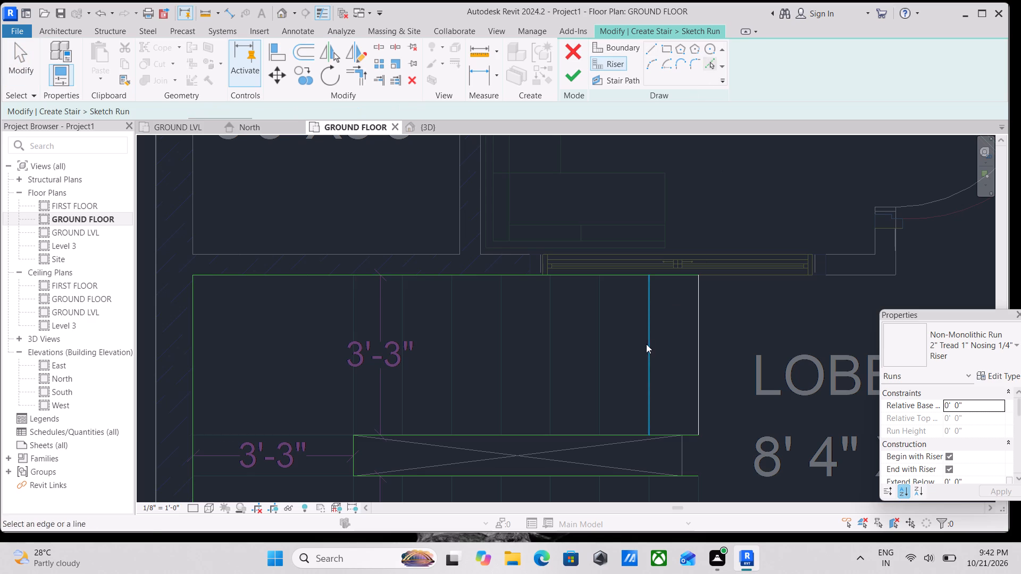
{"action": "left_click", "coordinate": [649, 348]}
{"action": "left_click", "coordinate": [599, 353]}
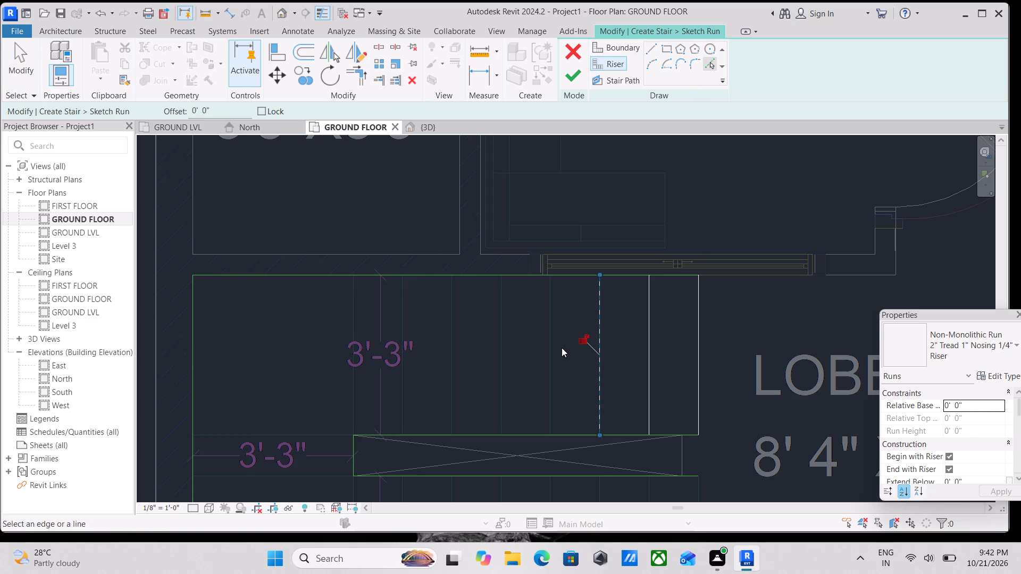
{"action": "left_click", "coordinate": [553, 347]}
{"action": "left_click", "coordinate": [501, 349]}
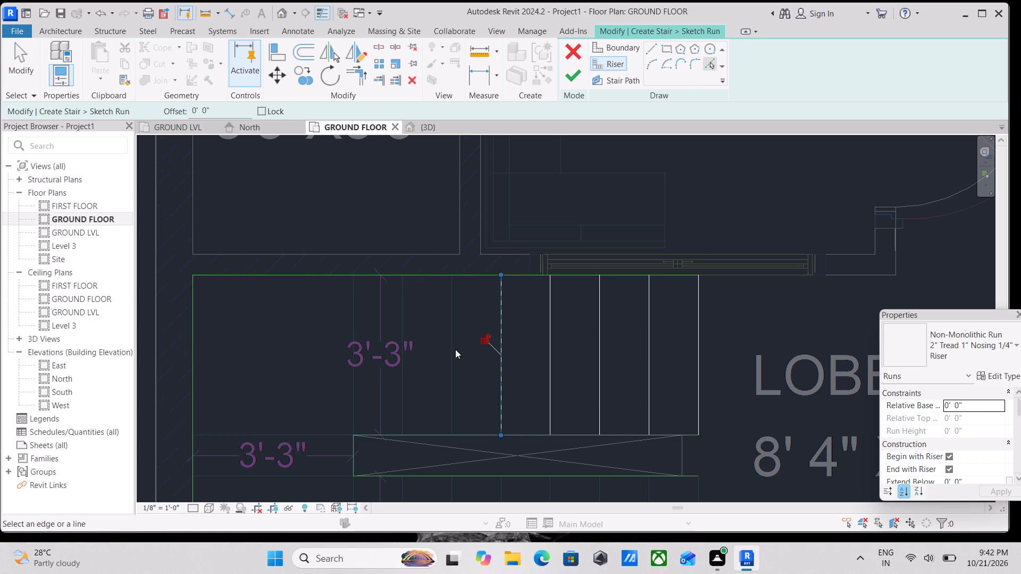
{"action": "left_click", "coordinate": [455, 349]}
{"action": "left_click", "coordinate": [403, 360]}
{"action": "left_click", "coordinate": [356, 379]}
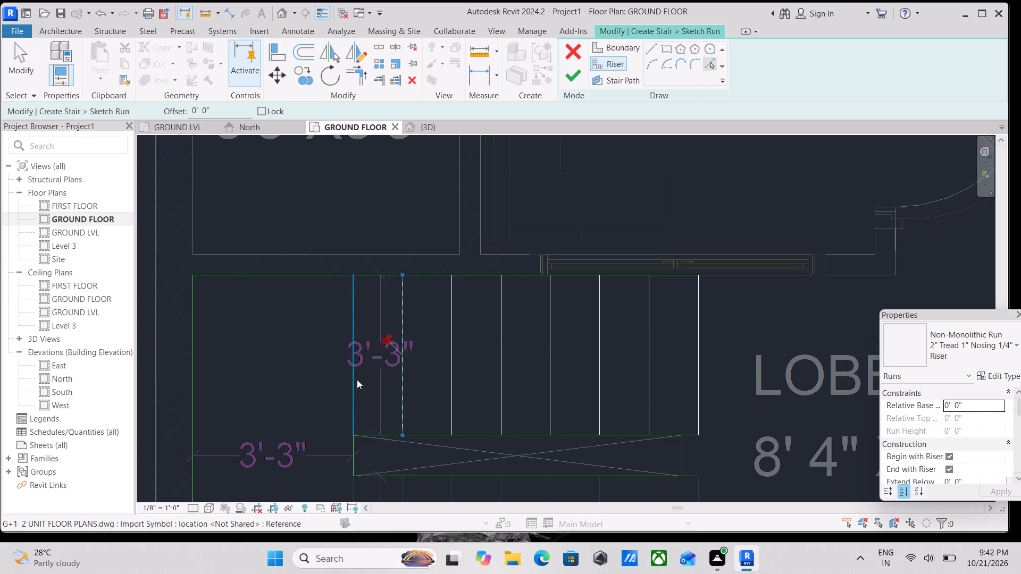
Pick the lower flight's eight CAD tread lines as risers, from the landing edge to the lobby-side edge.
{"action": "middle_click_drag", "start_coordinate": [371, 357], "coordinate": [414, 204]}
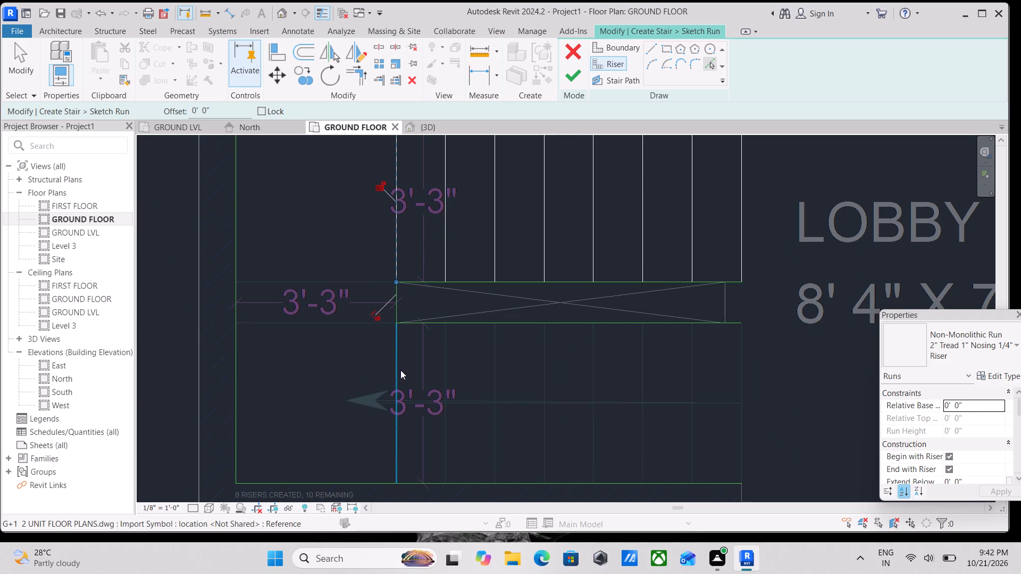
{"action": "left_click", "coordinate": [398, 369]}
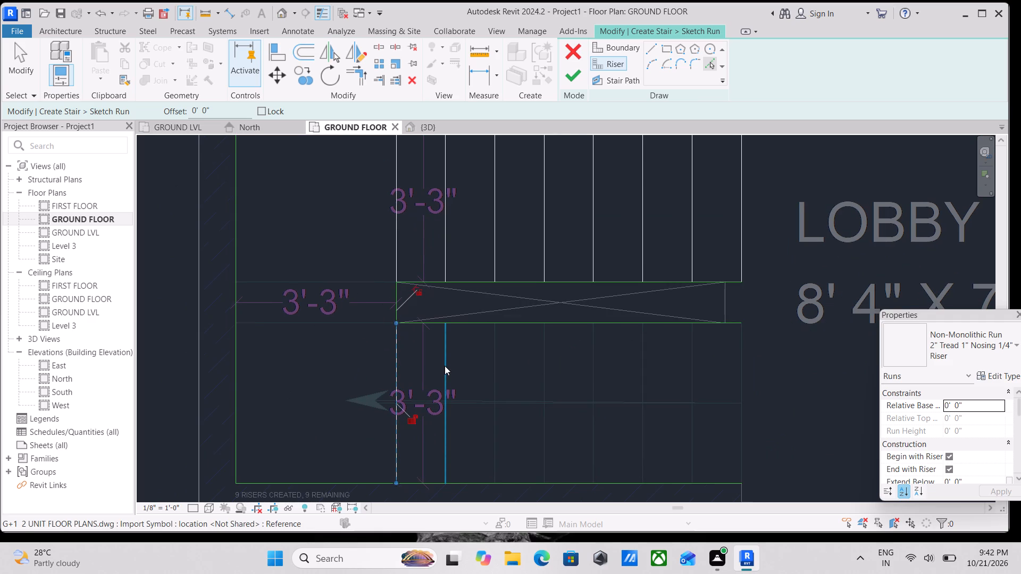
{"action": "left_click", "coordinate": [445, 366]}
{"action": "left_click", "coordinate": [491, 364]}
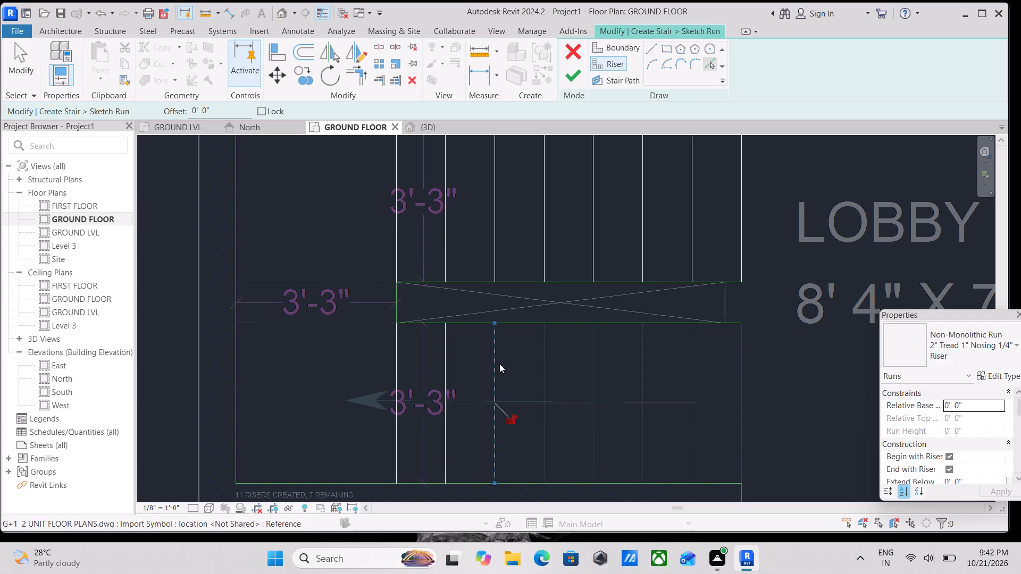
{"action": "left_click", "coordinate": [544, 373]}
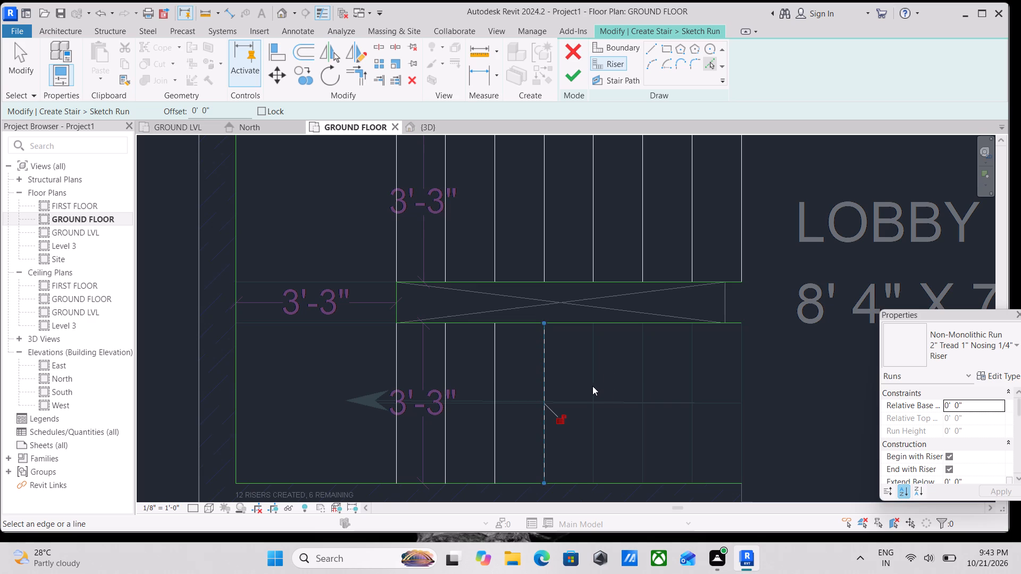
{"action": "left_click", "coordinate": [595, 391]}
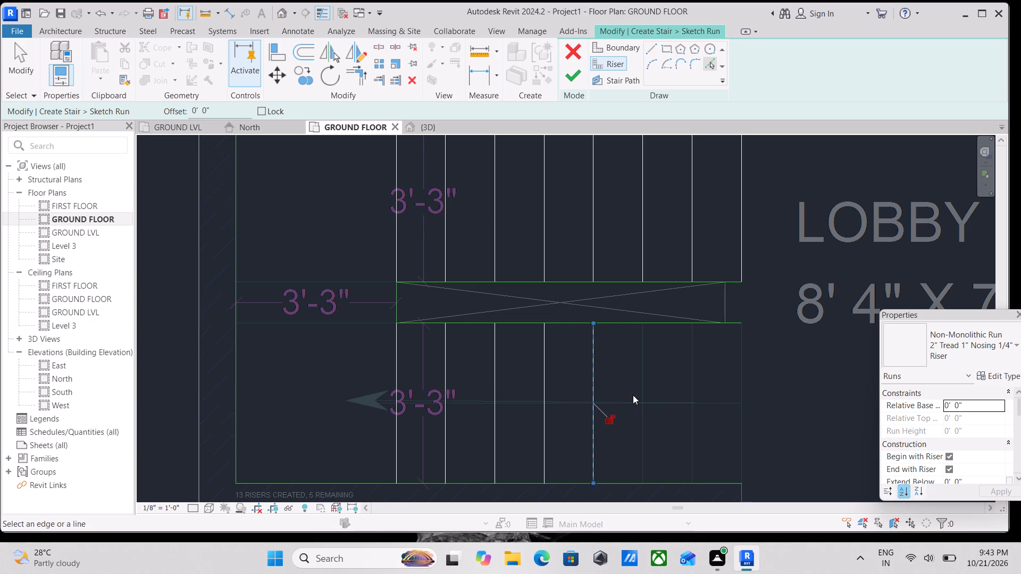
{"action": "left_click", "coordinate": [646, 390]}
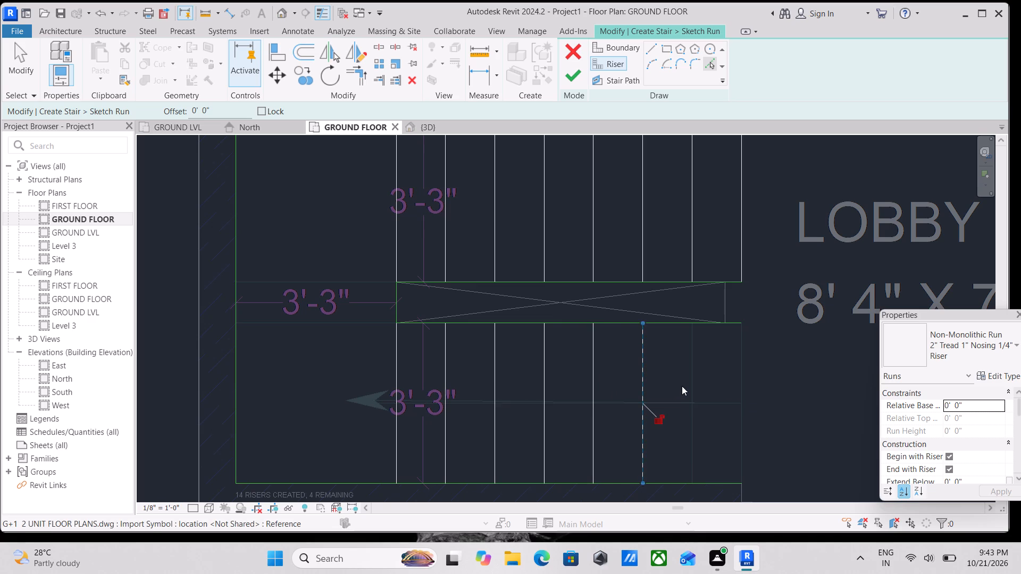
{"action": "left_click", "coordinate": [689, 380]}
{"action": "left_click", "coordinate": [739, 369]}
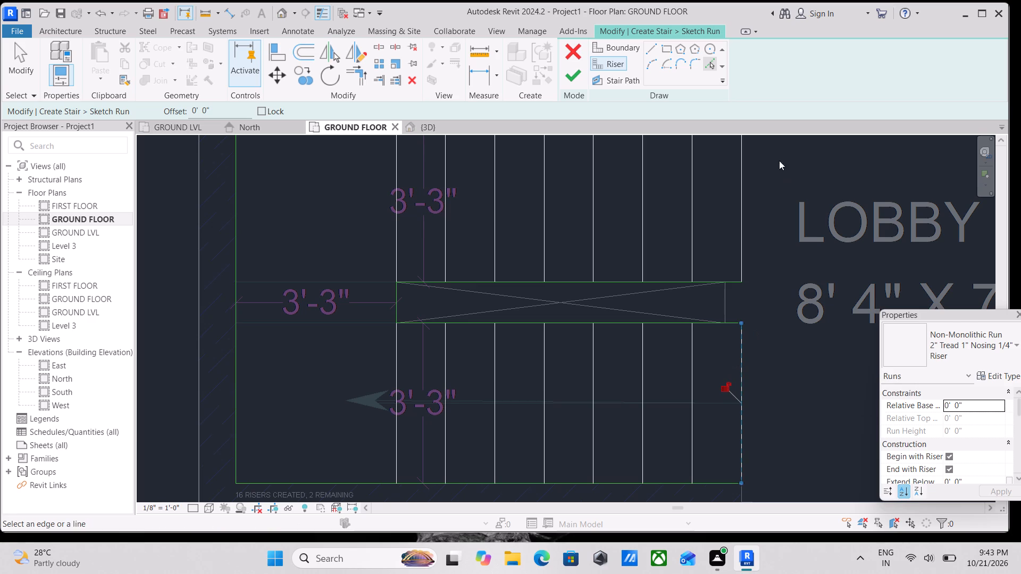
Draw a stair path from the lower flight's lobby-side riser midpoint: about 8'-10" into the landing, 4'-3" across, and 8'-10" to the upper flight's lobby-side riser.
{"action": "left_click", "coordinate": [613, 75]}
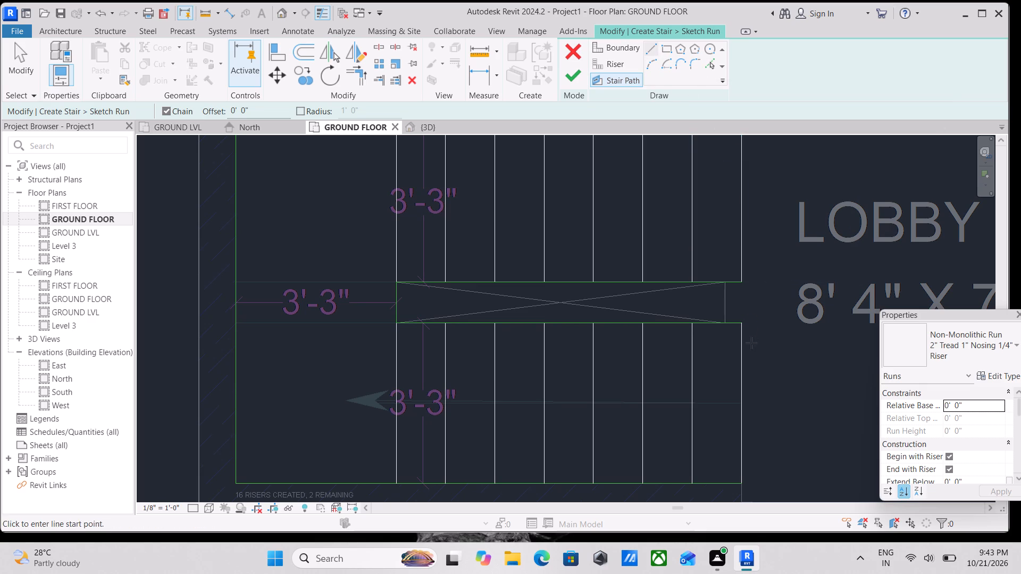
{"action": "left_click", "coordinate": [741, 404]}
{"action": "middle_click_drag", "start_coordinate": [479, 366], "coordinate": [682, 290]}
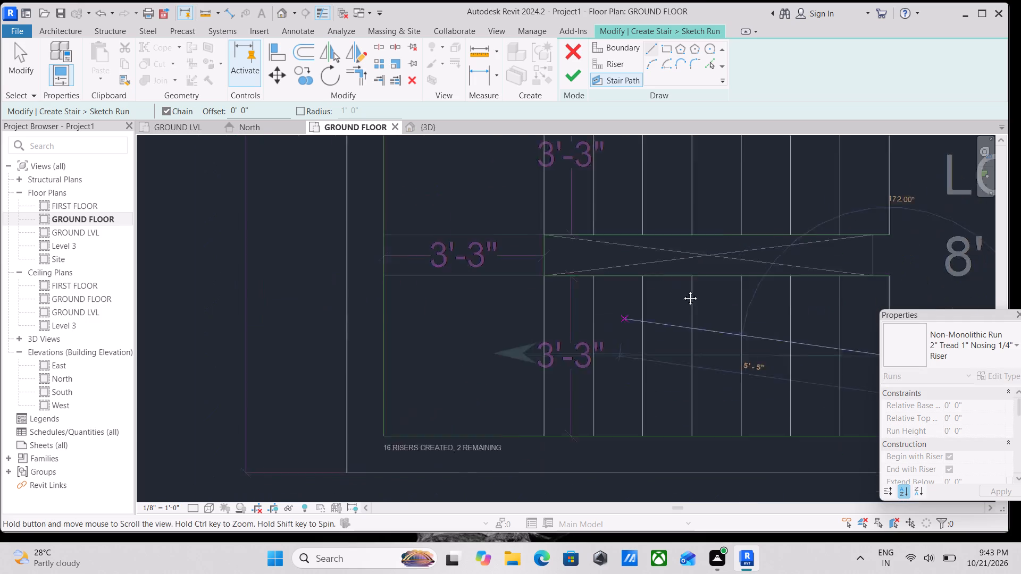
{"action": "middle_click_drag", "start_coordinate": [682, 290], "coordinate": [682, 290]}
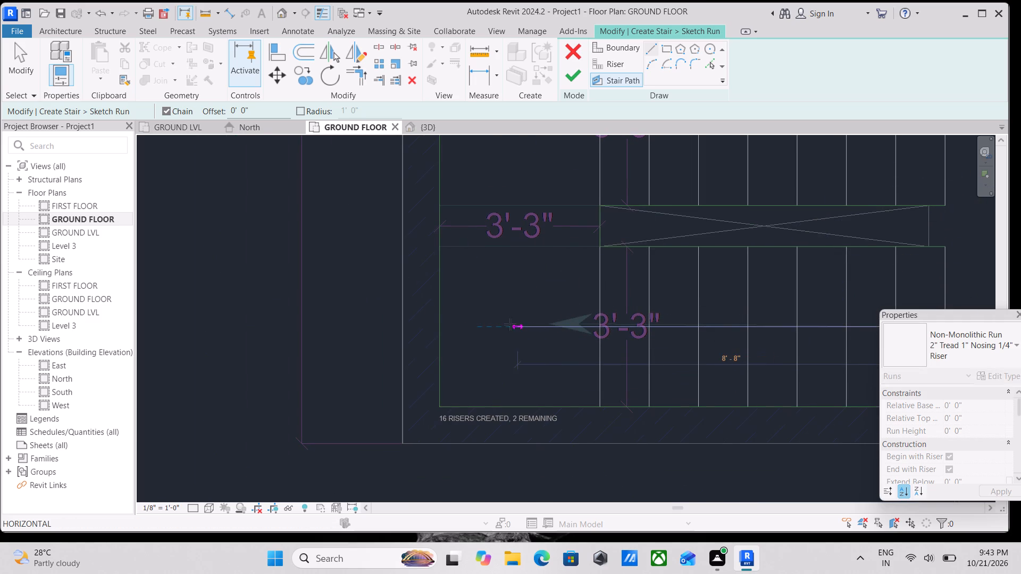
{"action": "left_click", "coordinate": [508, 325]}
{"action": "middle_click_drag", "start_coordinate": [510, 275], "coordinate": [505, 322]}
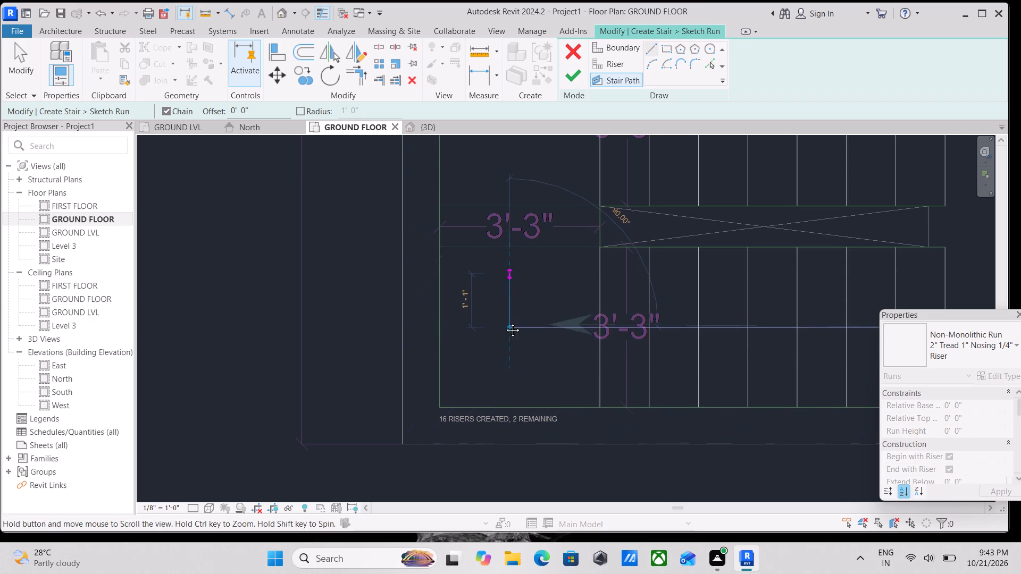
{"action": "middle_click_drag", "start_coordinate": [505, 322], "coordinate": [505, 345]}
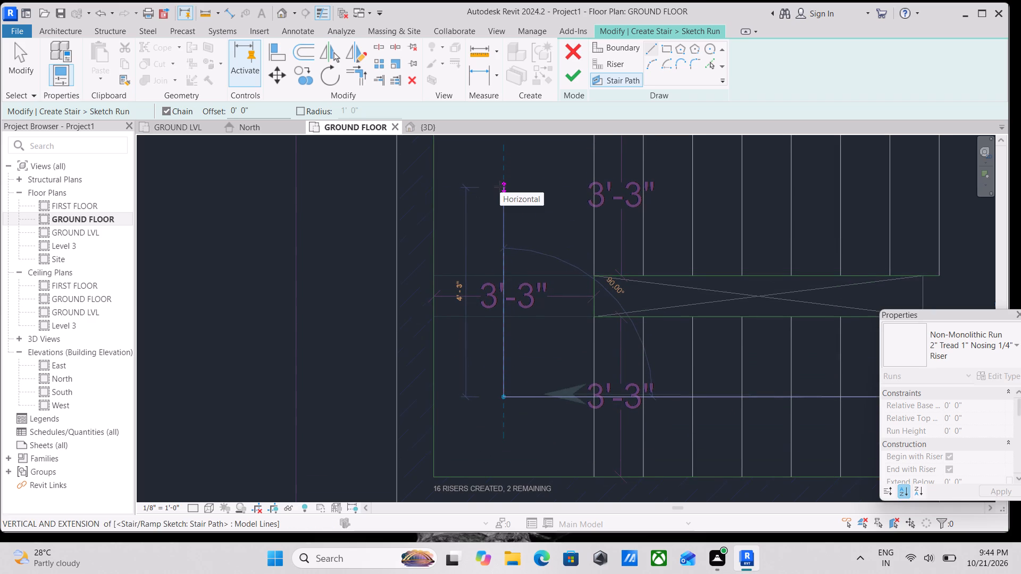
{"action": "left_click", "coordinate": [500, 186]}
{"action": "middle_click_drag", "start_coordinate": [592, 187], "coordinate": [415, 202]}
{"action": "middle_click_drag", "start_coordinate": [581, 200], "coordinate": [471, 201]}
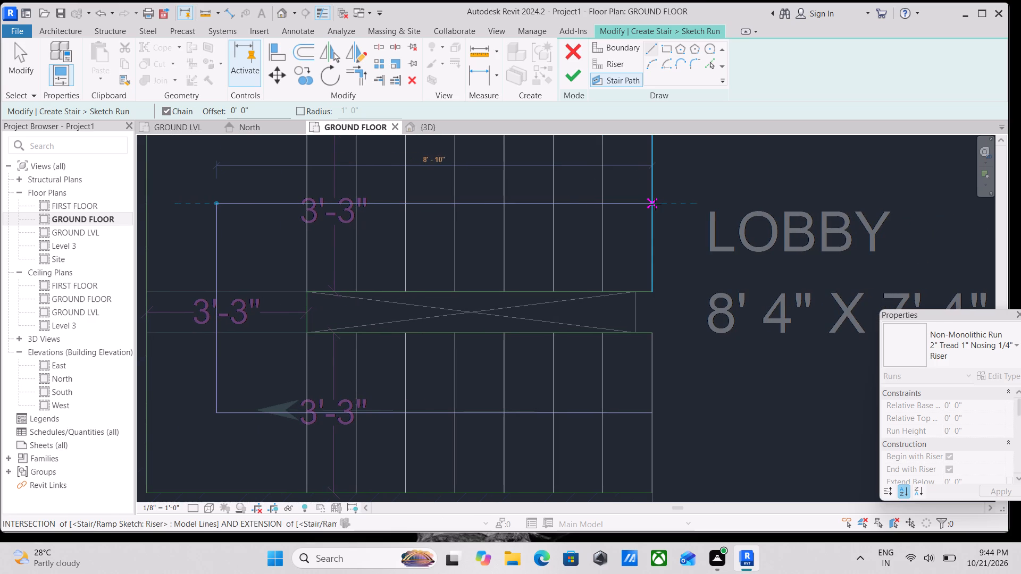
{"action": "left_click", "coordinate": [655, 204]}
{"action": "key", "text": "Escape"}
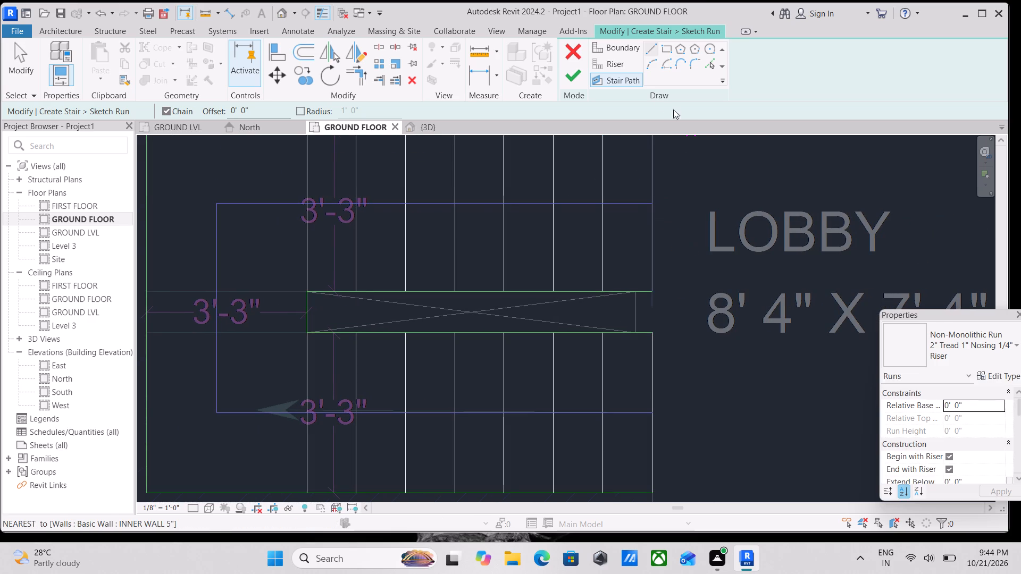
Finish the run sketch and complete the ground floor stair.
{"action": "left_click", "coordinate": [574, 79]}
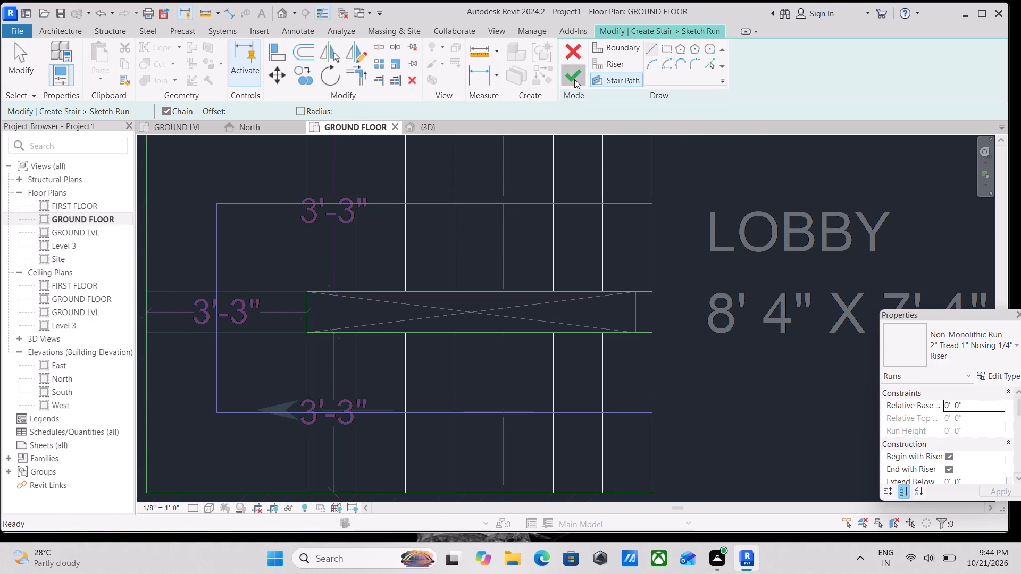
{"action": "scroll", "coordinate": [579, 101], "scroll_direction": "down", "scroll_amount": 1}
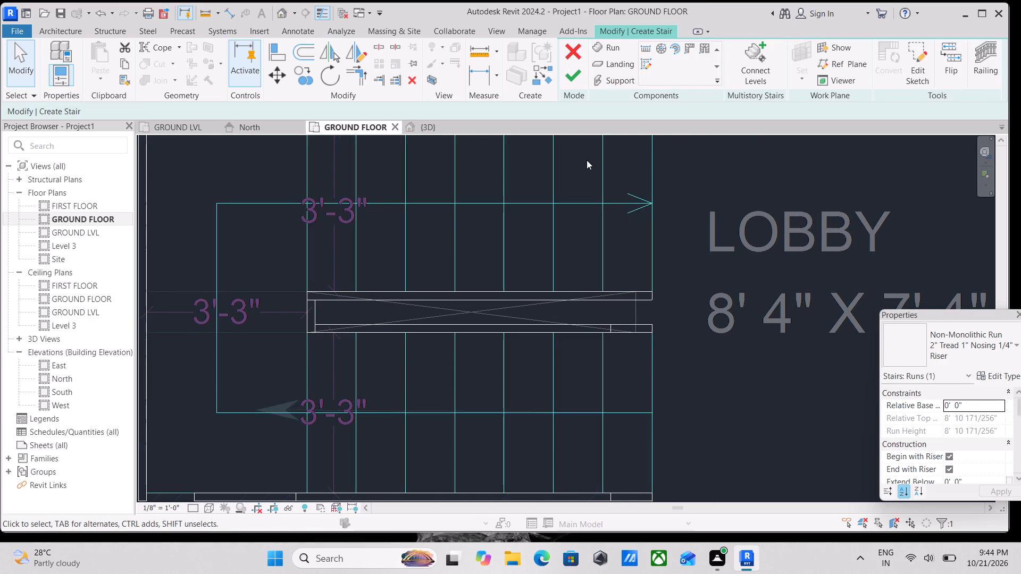
{"action": "scroll", "coordinate": [589, 170], "scroll_direction": "down", "scroll_amount": 7}
{"action": "middle_click", "coordinate": [591, 180]}
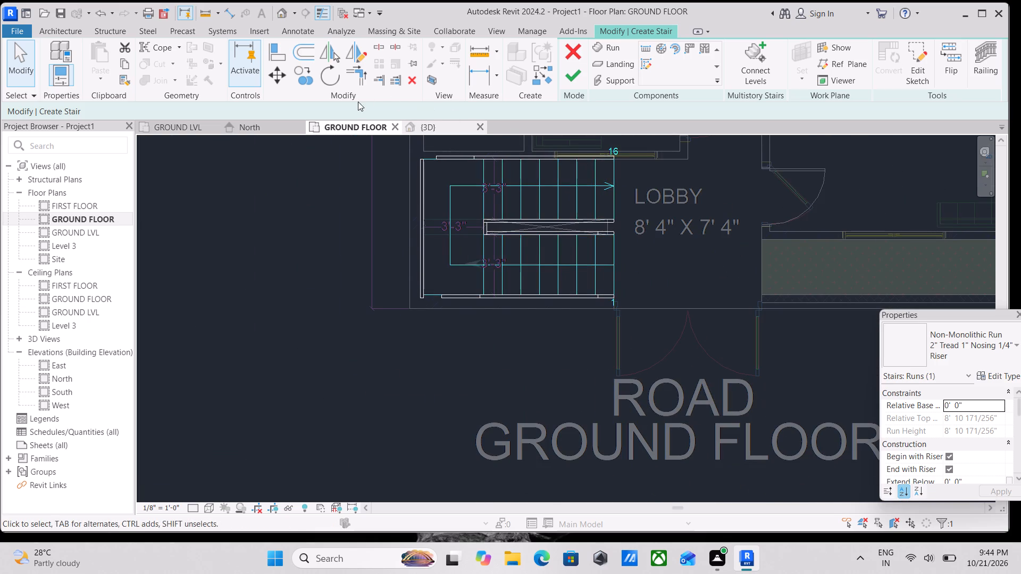
{"action": "scroll", "coordinate": [746, 218], "scroll_direction": "down", "scroll_amount": 3}
{"action": "key", "text": "Escape"}
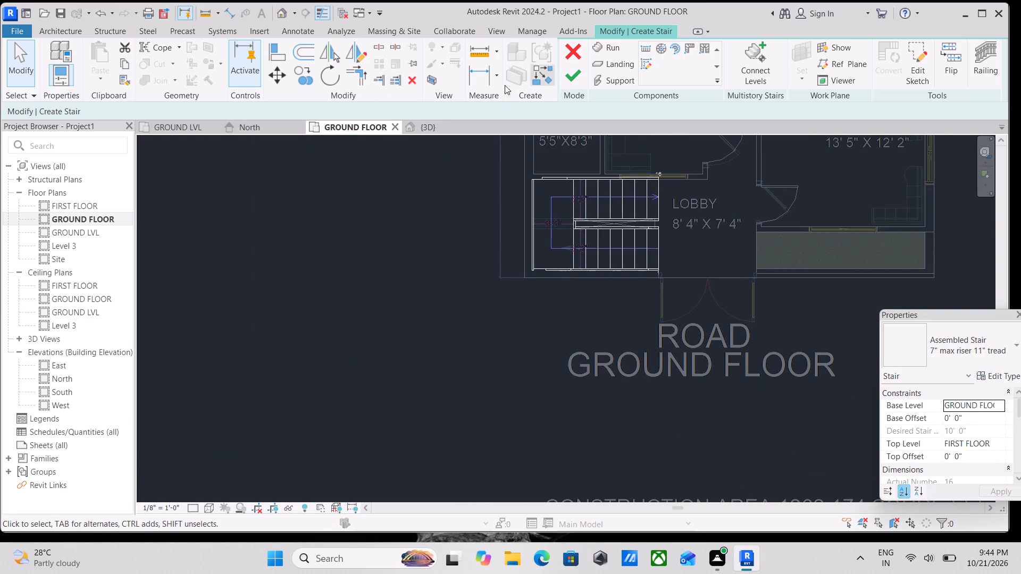
{"action": "left_click", "coordinate": [565, 74]}
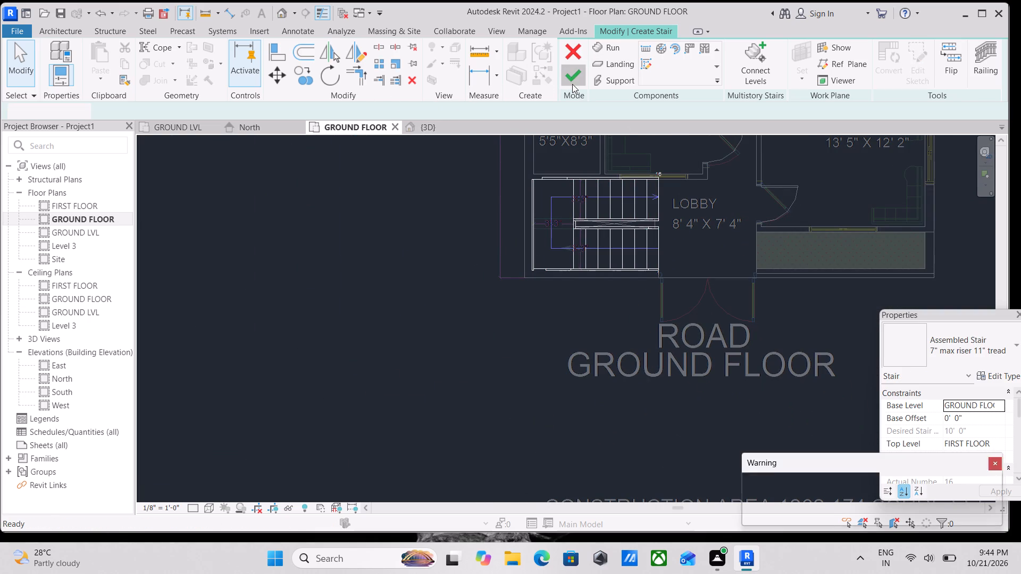
{"action": "key", "text": "Escape"}
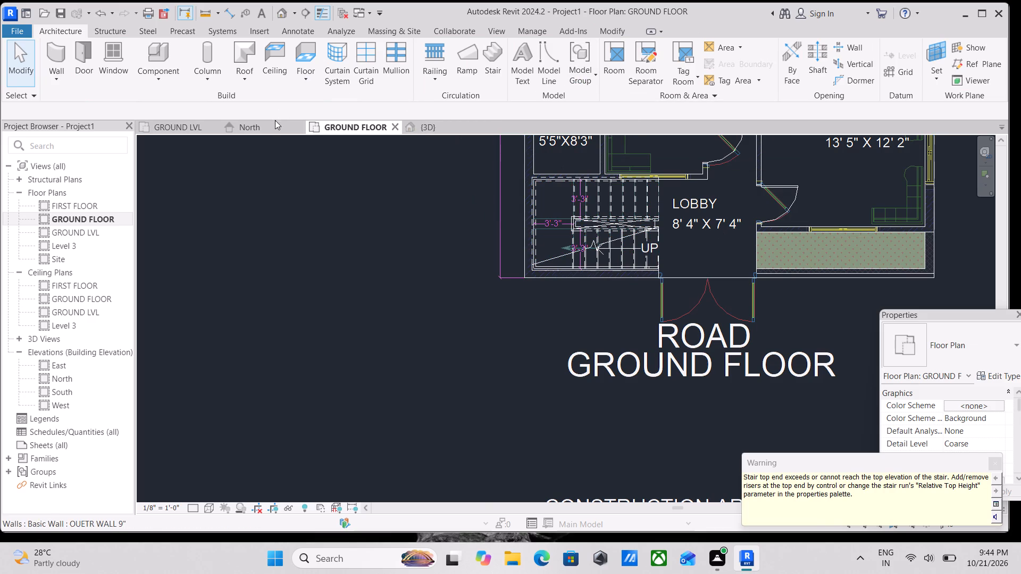
Examine the new staircase in the 3D view, including its flights, landing, railings and the upper flight's top end.
{"action": "left_click", "coordinate": [417, 127]}
{"action": "scroll", "coordinate": [515, 279], "scroll_direction": "down", "scroll_amount": 1}
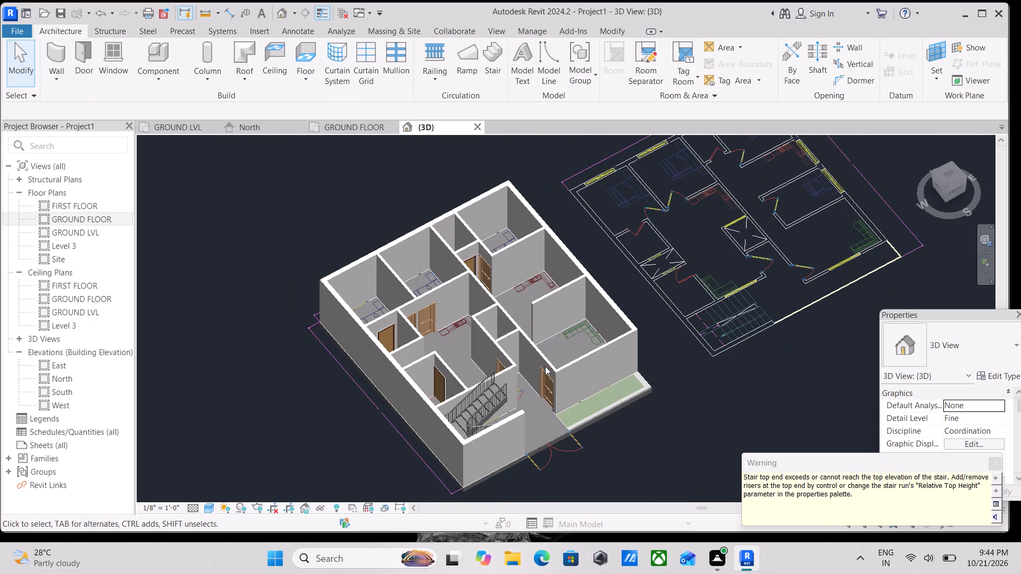
{"action": "middle_click_drag", "start_coordinate": [547, 434], "coordinate": [419, 420], "text": "shift"}
{"action": "scroll", "coordinate": [513, 364], "scroll_direction": "down", "scroll_amount": 4}
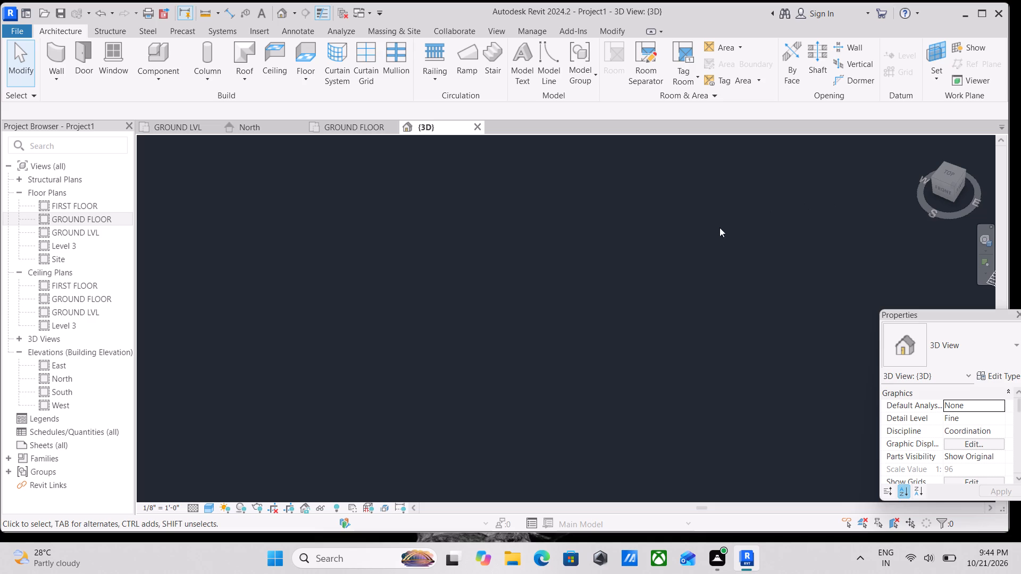
{"action": "scroll", "coordinate": [618, 263], "scroll_direction": "down", "scroll_amount": 16}
{"action": "scroll", "coordinate": [462, 188], "scroll_direction": "down", "scroll_amount": 1}
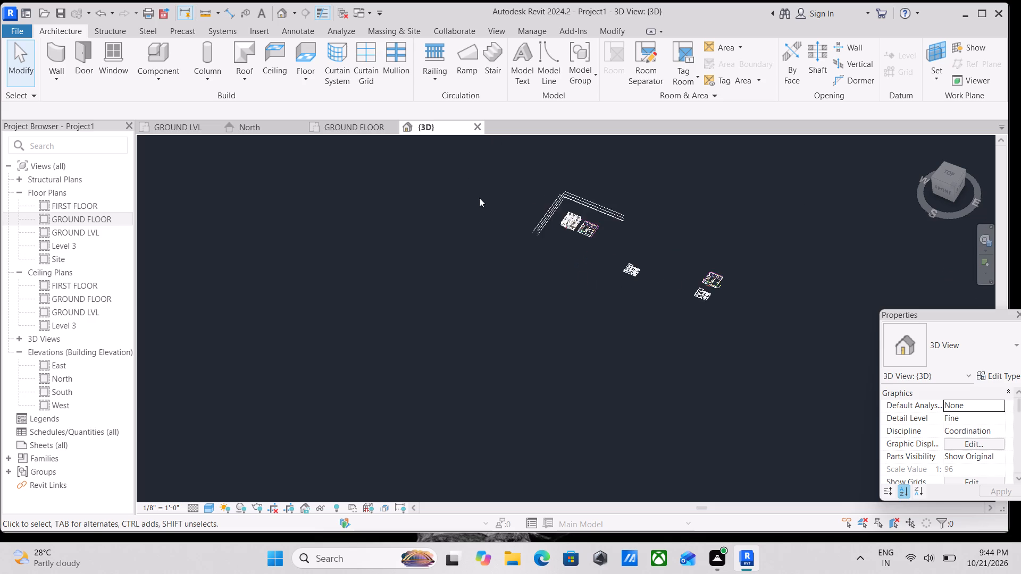
{"action": "scroll", "coordinate": [479, 198], "scroll_direction": "down", "scroll_amount": 1}
{"action": "scroll", "coordinate": [541, 216], "scroll_direction": "up", "scroll_amount": 20}
{"action": "scroll", "coordinate": [541, 216], "scroll_direction": "up", "scroll_amount": 1}
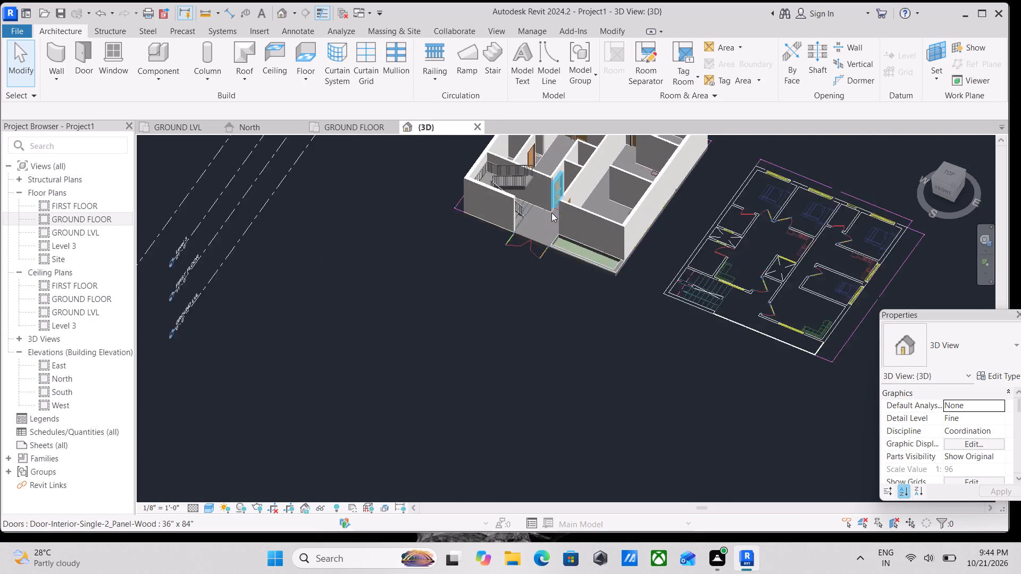
{"action": "scroll", "coordinate": [551, 213], "scroll_direction": "up", "scroll_amount": 2}
{"action": "middle_click_drag", "start_coordinate": [552, 212], "coordinate": [565, 252]}
{"action": "scroll", "coordinate": [537, 214], "scroll_direction": "up", "scroll_amount": 3}
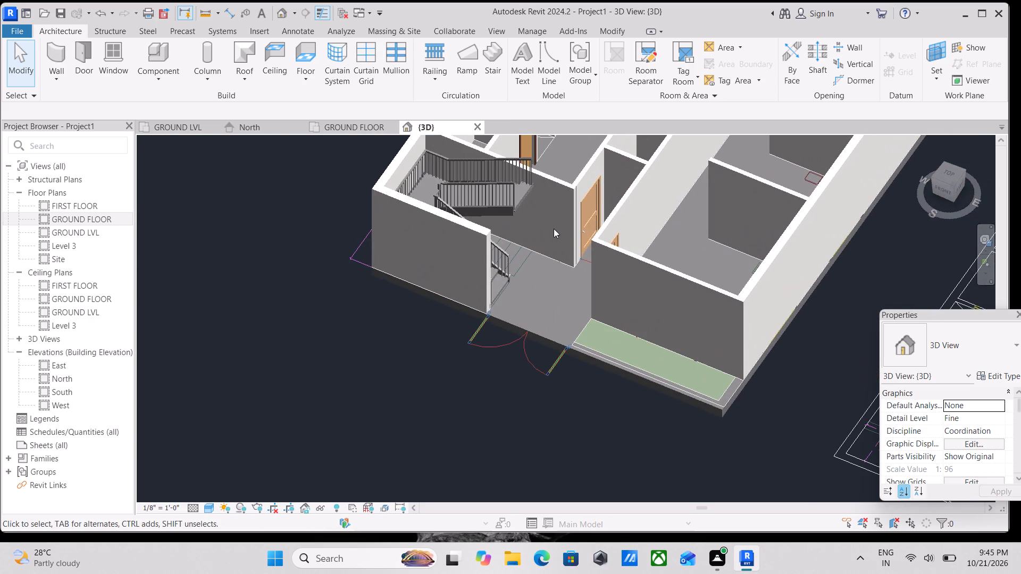
{"action": "middle_click_drag", "start_coordinate": [589, 217], "coordinate": [574, 215], "text": "shift"}
{"action": "middle_click_drag", "start_coordinate": [590, 198], "coordinate": [542, 338]}
{"action": "scroll", "coordinate": [633, 180], "scroll_direction": "up", "scroll_amount": 1}
{"action": "middle_click_drag", "start_coordinate": [627, 161], "coordinate": [623, 232]}
{"action": "scroll", "coordinate": [613, 213], "scroll_direction": "up", "scroll_amount": 7}
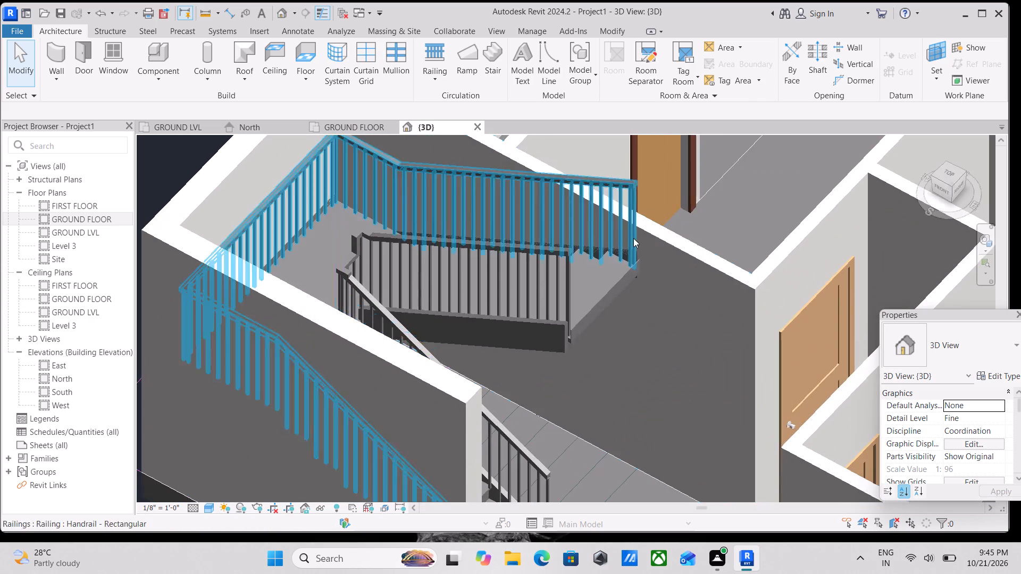
{"action": "scroll", "coordinate": [640, 248], "scroll_direction": "up", "scroll_amount": 3}
{"action": "scroll", "coordinate": [564, 274], "scroll_direction": "up", "scroll_amount": 4}
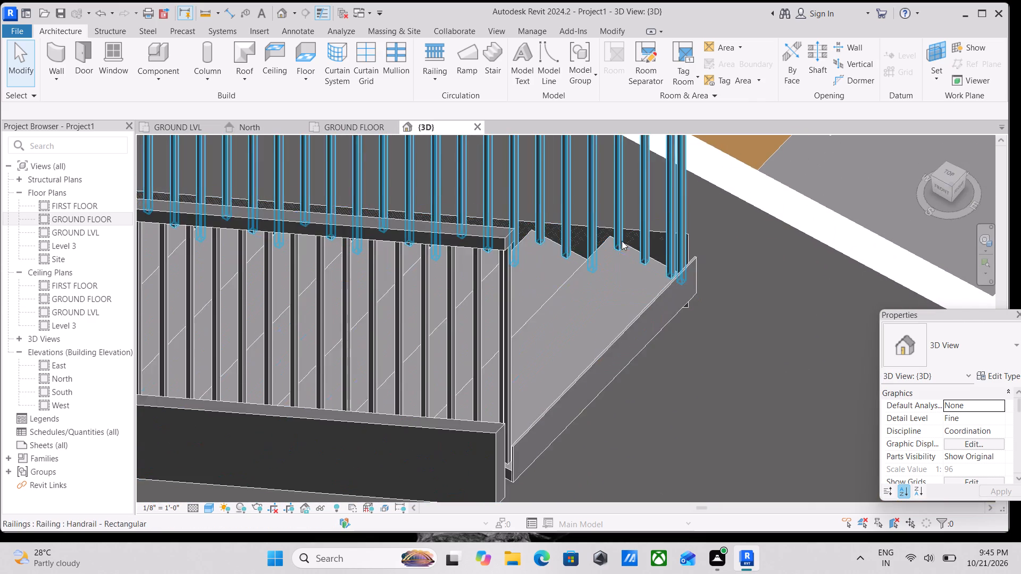
{"action": "scroll", "coordinate": [624, 240], "scroll_direction": "down", "scroll_amount": 4}
{"action": "scroll", "coordinate": [539, 310], "scroll_direction": "down", "scroll_amount": 5}
{"action": "middle_click_drag", "start_coordinate": [539, 310], "coordinate": [547, 327]}
{"action": "scroll", "coordinate": [562, 287], "scroll_direction": "down", "scroll_amount": 1}
{"action": "middle_click_drag", "start_coordinate": [562, 287], "coordinate": [561, 308], "text": "shift"}
{"action": "middle_click_drag", "start_coordinate": [589, 237], "coordinate": [587, 312]}
{"action": "scroll", "coordinate": [479, 206], "scroll_direction": "up", "scroll_amount": 3}
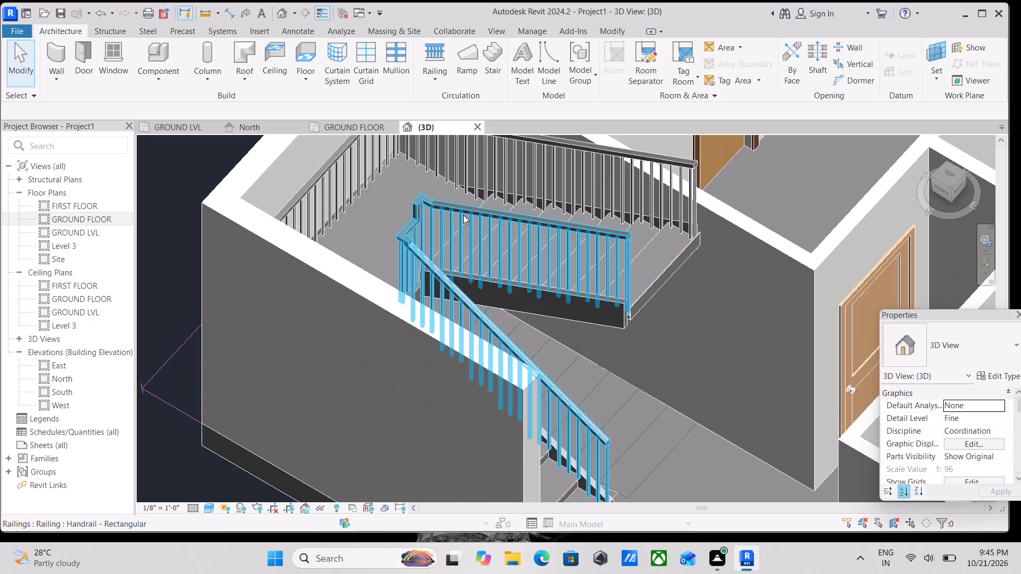
{"action": "scroll", "coordinate": [515, 223], "scroll_direction": "down", "scroll_amount": 1}
{"action": "scroll", "coordinate": [618, 250], "scroll_direction": "down", "scroll_amount": 7}
{"action": "key", "text": "Escape"}
{"action": "scroll", "coordinate": [690, 250], "scroll_direction": "down", "scroll_amount": 2}
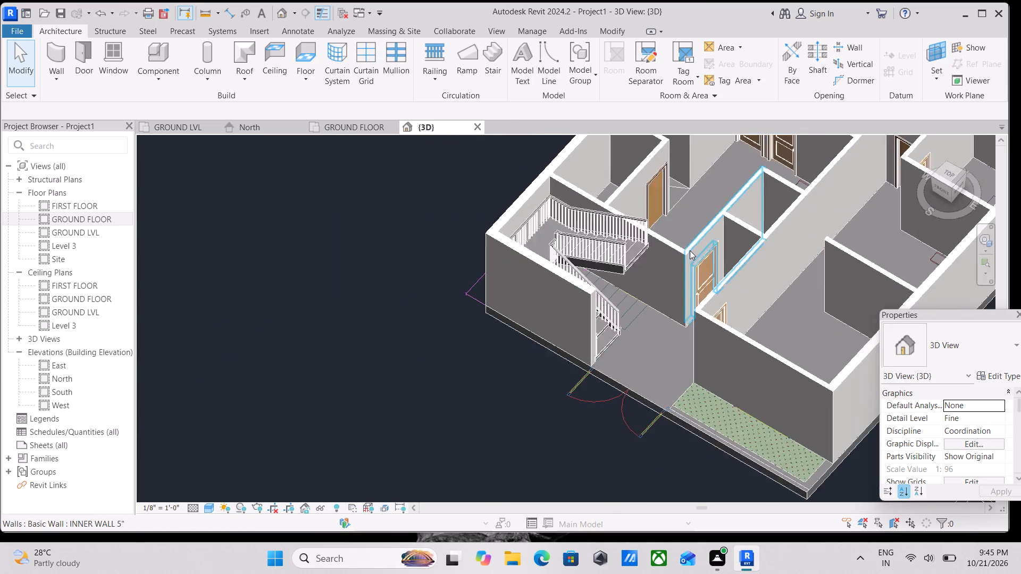
Examine the ground floor model beside the imported CAD plans from the top in the 3D view.
{"action": "scroll", "coordinate": [690, 250], "scroll_direction": "down", "scroll_amount": 2}
{"action": "scroll", "coordinate": [982, 227], "scroll_direction": "up", "scroll_amount": 2}
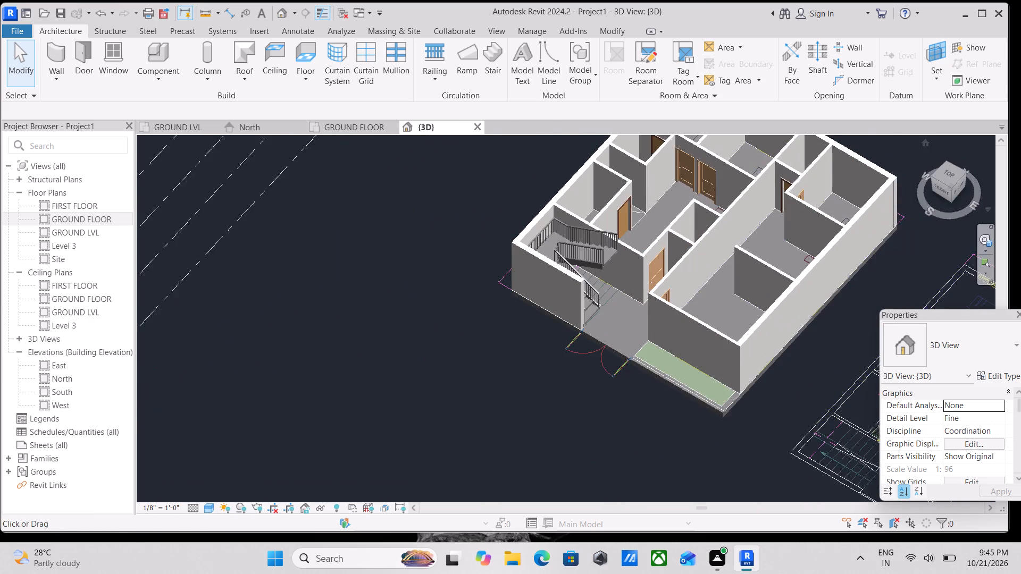
{"action": "left_click", "coordinate": [944, 172]}
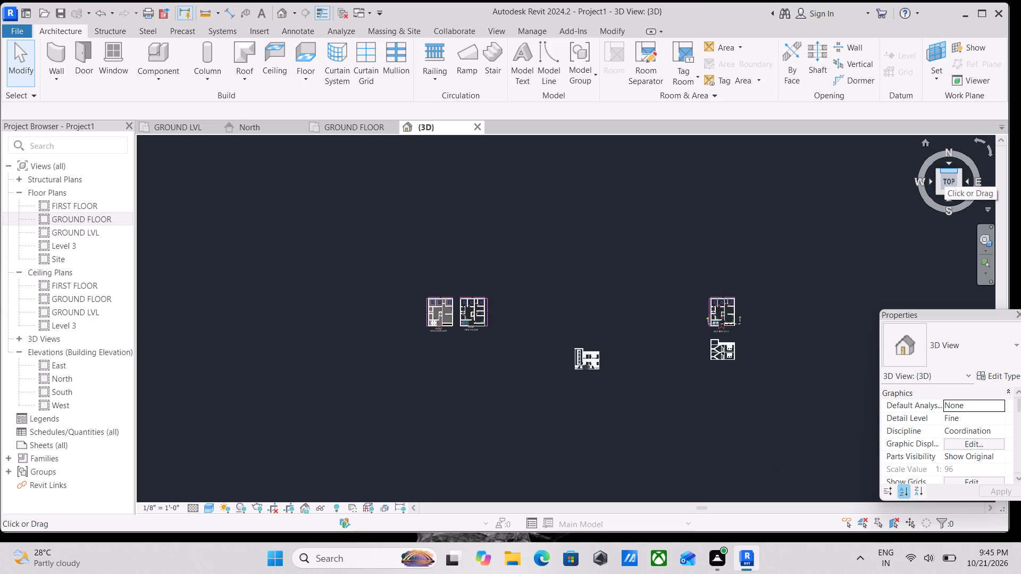
{"action": "scroll", "coordinate": [811, 264], "scroll_direction": "down", "scroll_amount": 1}
{"action": "scroll", "coordinate": [530, 311], "scroll_direction": "up", "scroll_amount": 11}
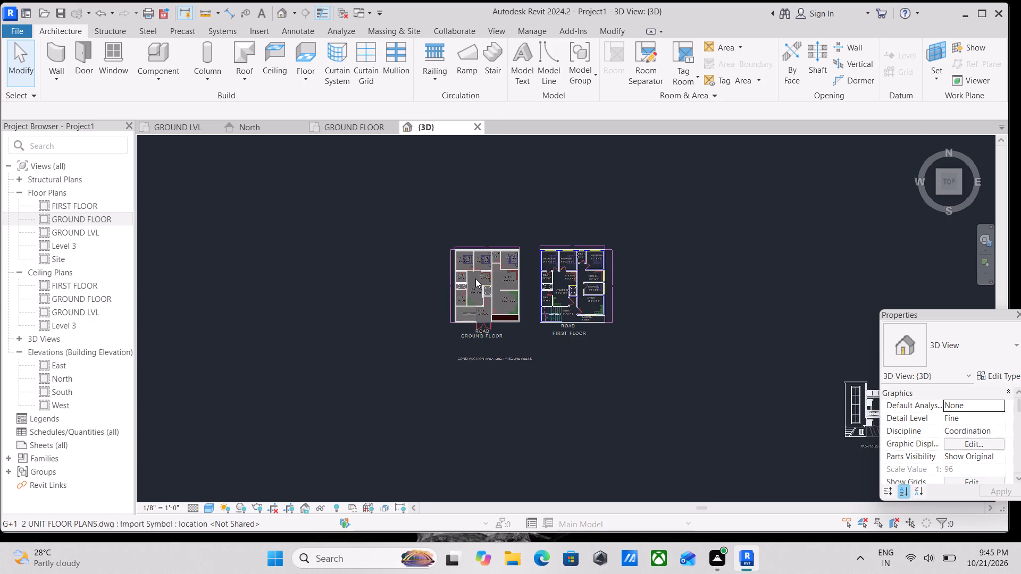
{"action": "scroll", "coordinate": [475, 278], "scroll_direction": "up", "scroll_amount": 1}
Set the GROUND FLOOR plan view to a shaded visual style.
{"action": "left_click", "coordinate": [332, 123]}
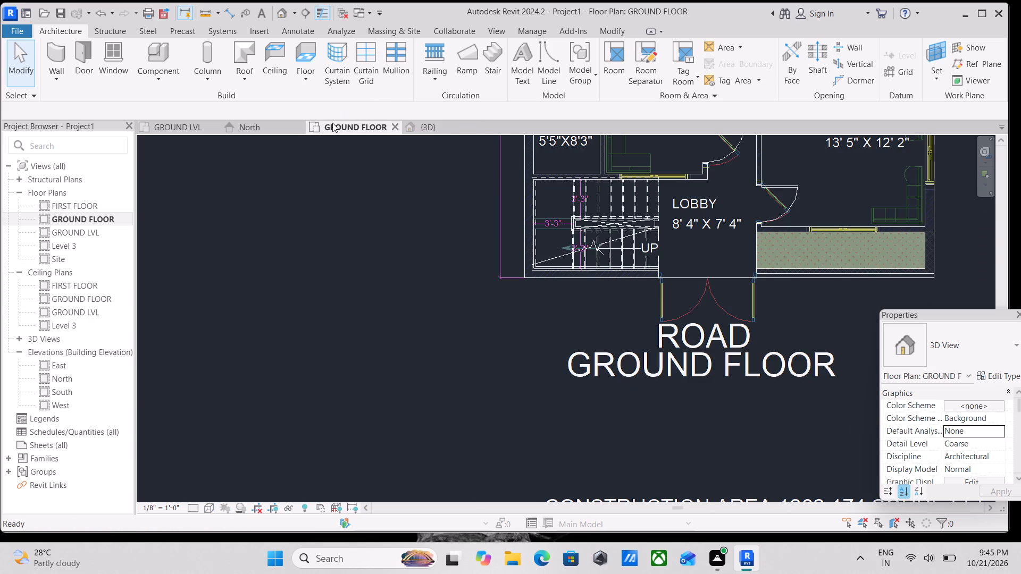
{"action": "scroll", "coordinate": [496, 259], "scroll_direction": "down", "scroll_amount": 2}
{"action": "middle_click_drag", "start_coordinate": [498, 260], "coordinate": [490, 289]}
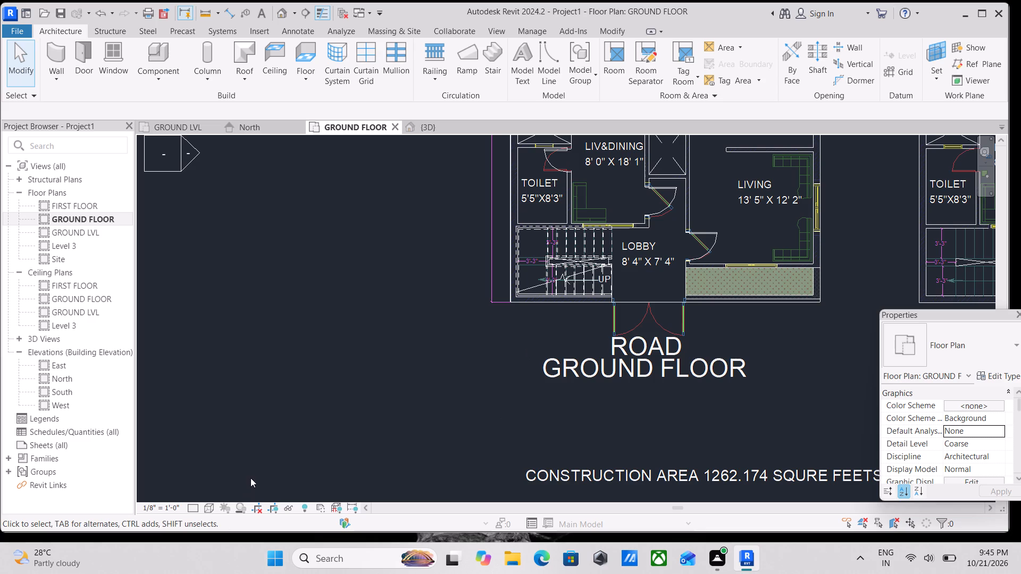
{"action": "left_click", "coordinate": [204, 509]}
{"action": "left_click", "coordinate": [231, 453]}
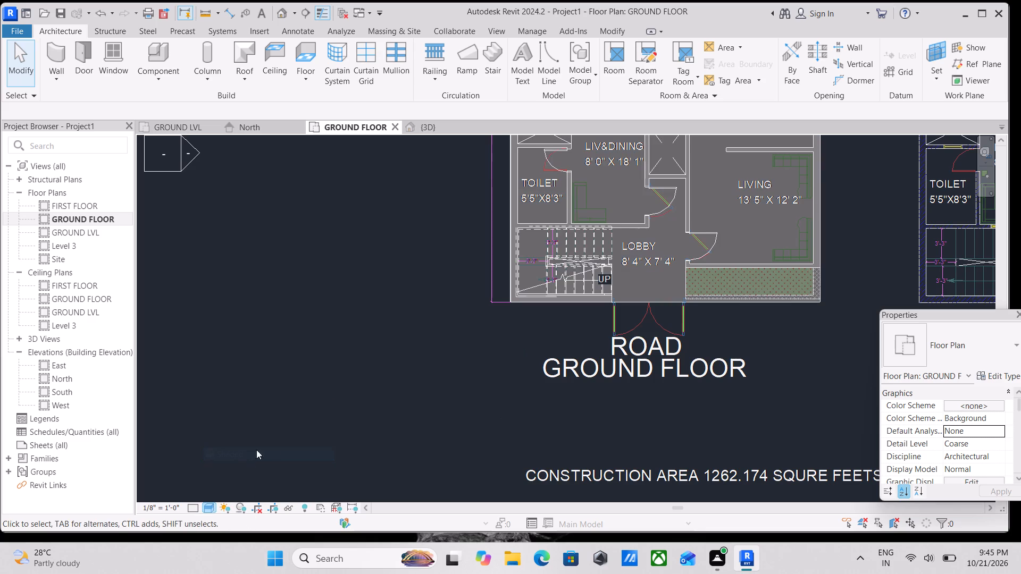
Examine the staircase and room layout in the ground floor plan, and compare them with the 3D view.
{"action": "scroll", "coordinate": [416, 405], "scroll_direction": "up", "scroll_amount": 2}
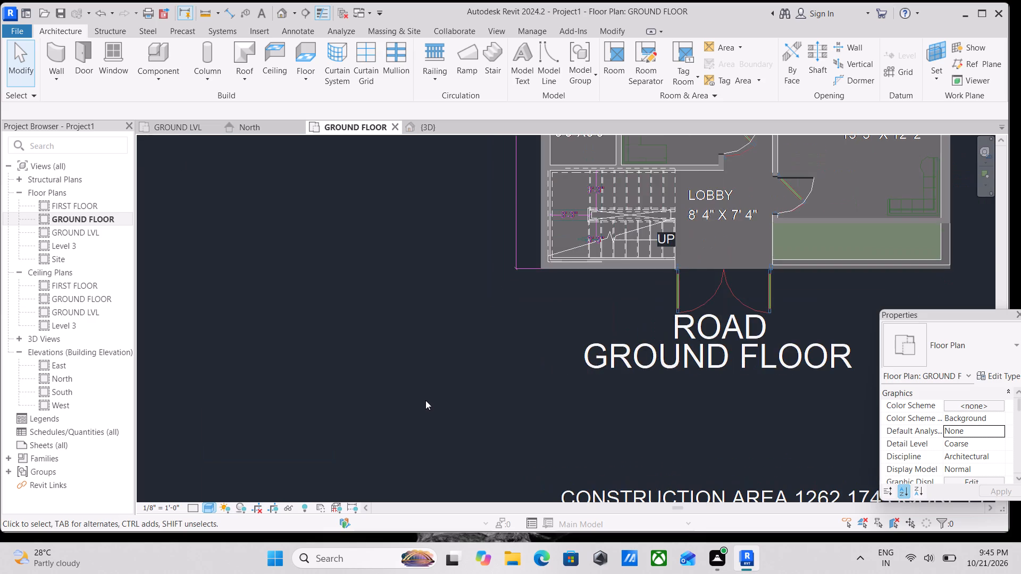
{"action": "middle_click_drag", "start_coordinate": [430, 398], "coordinate": [276, 514]}
{"action": "scroll", "coordinate": [359, 438], "scroll_direction": "down", "scroll_amount": 1}
{"action": "middle_click_drag", "start_coordinate": [359, 440], "coordinate": [353, 551]}
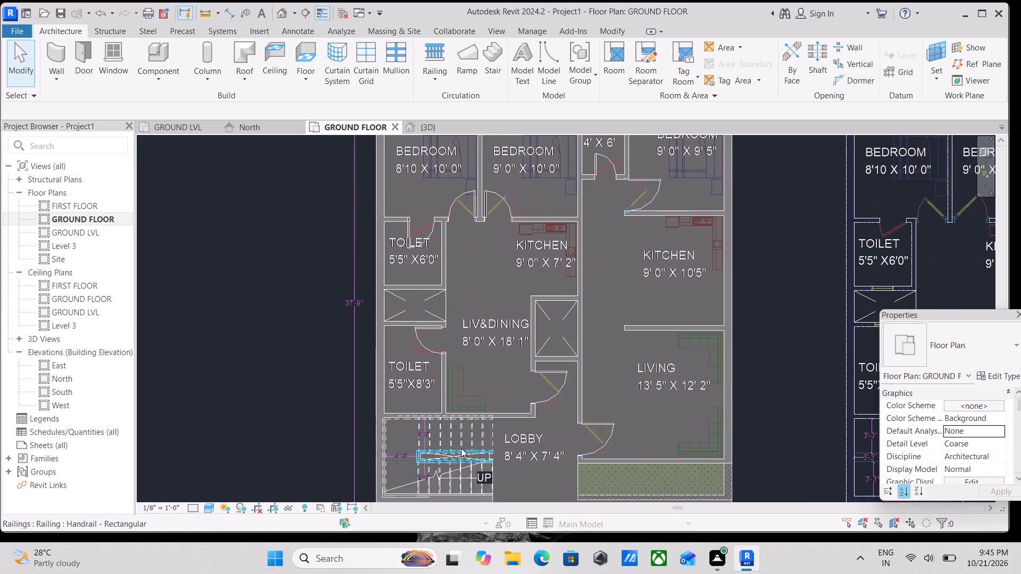
{"action": "left_click", "coordinate": [478, 435]}
{"action": "scroll", "coordinate": [479, 435], "scroll_direction": "up", "scroll_amount": 2}
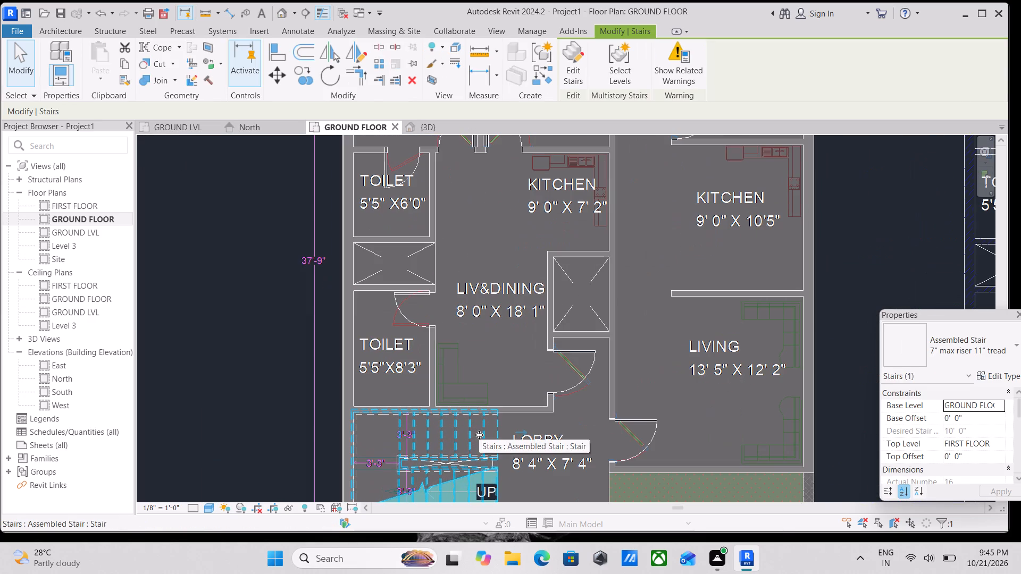
{"action": "key", "text": "Escape"}
{"action": "key", "text": "Escape"}
{"action": "scroll", "coordinate": [479, 435], "scroll_direction": "down", "scroll_amount": 3}
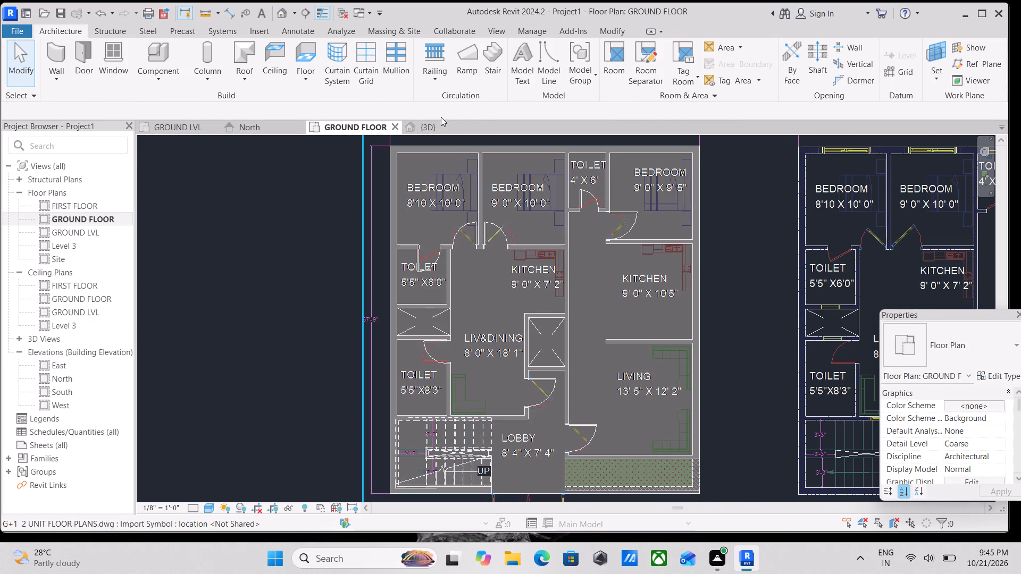
{"action": "left_click", "coordinate": [434, 125]}
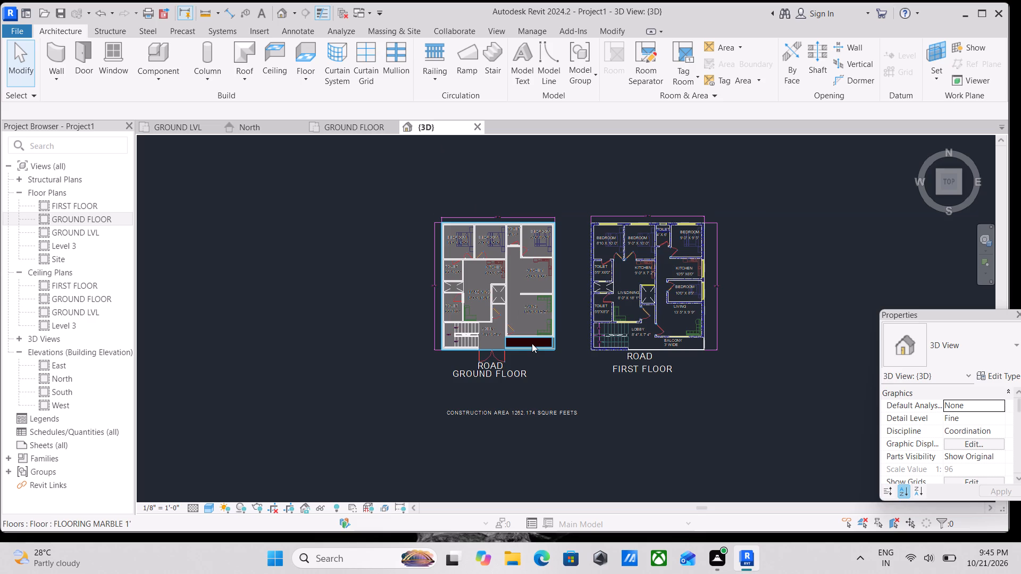
{"action": "middle_click_drag", "start_coordinate": [532, 343], "coordinate": [528, 200], "text": "shift"}
{"action": "scroll", "coordinate": [510, 328], "scroll_direction": "up", "scroll_amount": 6}
{"action": "middle_click_drag", "start_coordinate": [464, 279], "coordinate": [492, 347]}
{"action": "middle_click_drag", "start_coordinate": [490, 319], "coordinate": [500, 347], "text": "shift"}
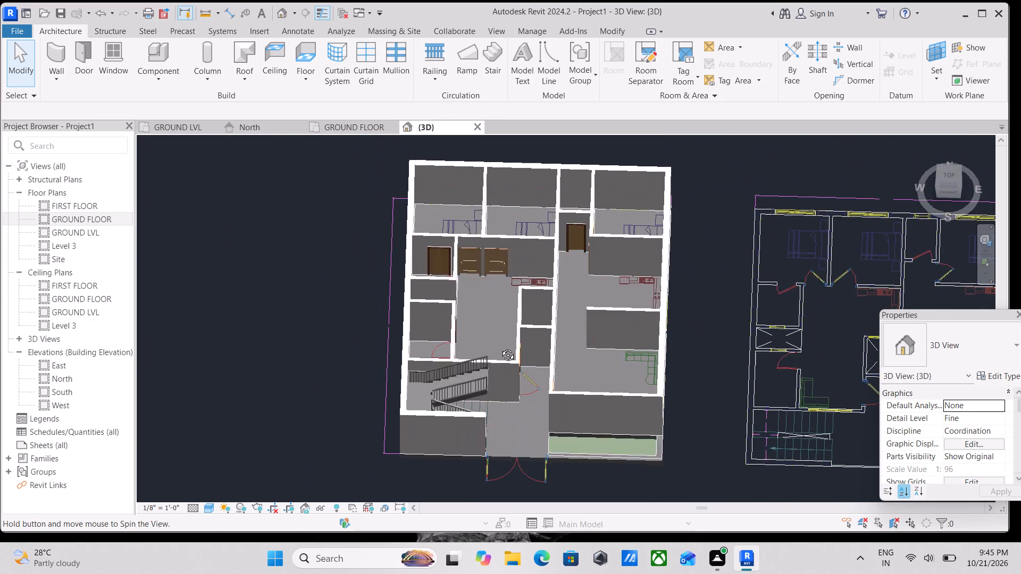
{"action": "middle_click_drag", "start_coordinate": [500, 347], "coordinate": [501, 360], "text": "shift"}
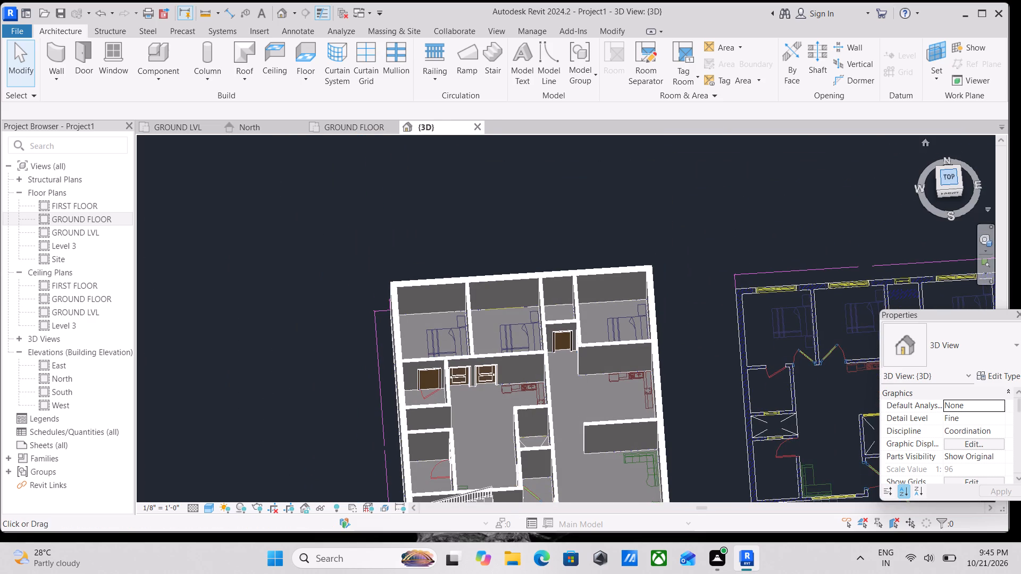
{"action": "left_click", "coordinate": [956, 176]}
Review the GROUND FLOOR plan's bedrooms, toilets, kitchens and shafts to find where windows are needed.
{"action": "left_click", "coordinate": [362, 126]}
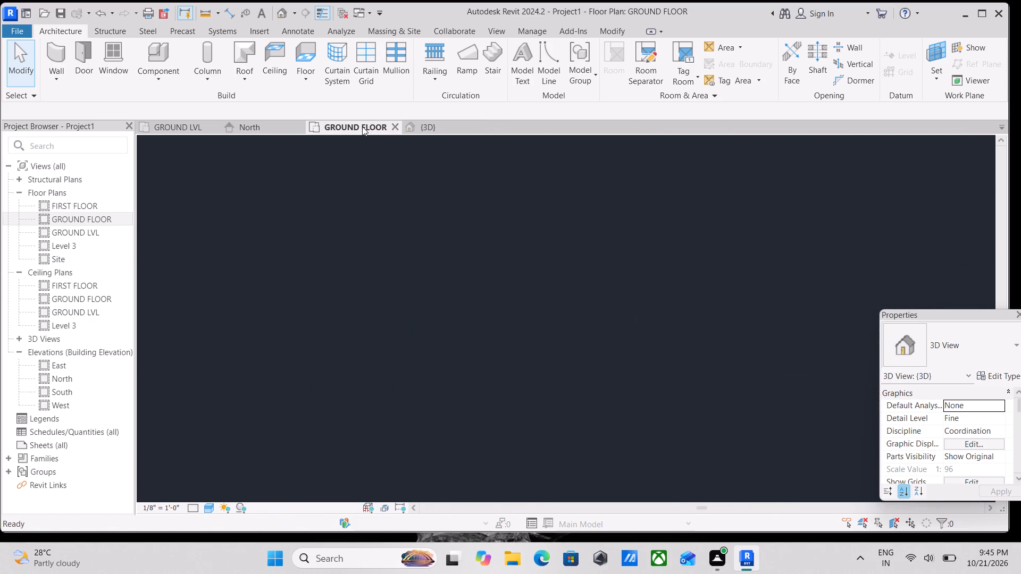
{"action": "scroll", "coordinate": [518, 319], "scroll_direction": "down", "scroll_amount": 2}
{"action": "middle_click_drag", "start_coordinate": [518, 319], "coordinate": [581, 308]}
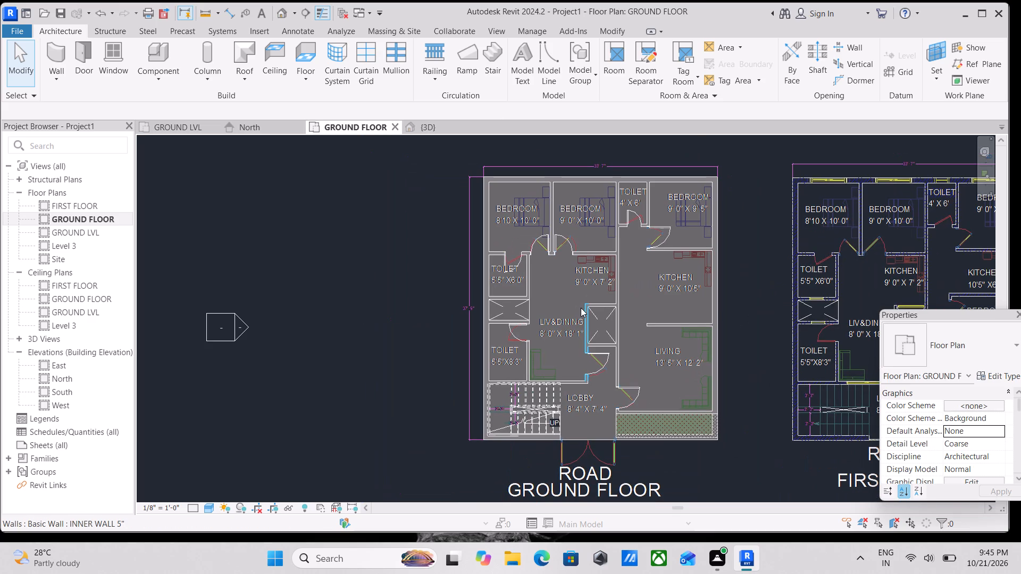
{"action": "scroll", "coordinate": [491, 260], "scroll_direction": "up", "scroll_amount": 3}
{"action": "scroll", "coordinate": [544, 284], "scroll_direction": "up", "scroll_amount": 3}
{"action": "middle_click_drag", "start_coordinate": [559, 260], "coordinate": [574, 306]}
{"action": "scroll", "coordinate": [650, 300], "scroll_direction": "down", "scroll_amount": 2}
{"action": "middle_click_drag", "start_coordinate": [650, 300], "coordinate": [633, 292]}
{"action": "scroll", "coordinate": [639, 254], "scroll_direction": "down", "scroll_amount": 1}
{"action": "middle_click_drag", "start_coordinate": [639, 254], "coordinate": [634, 254]}
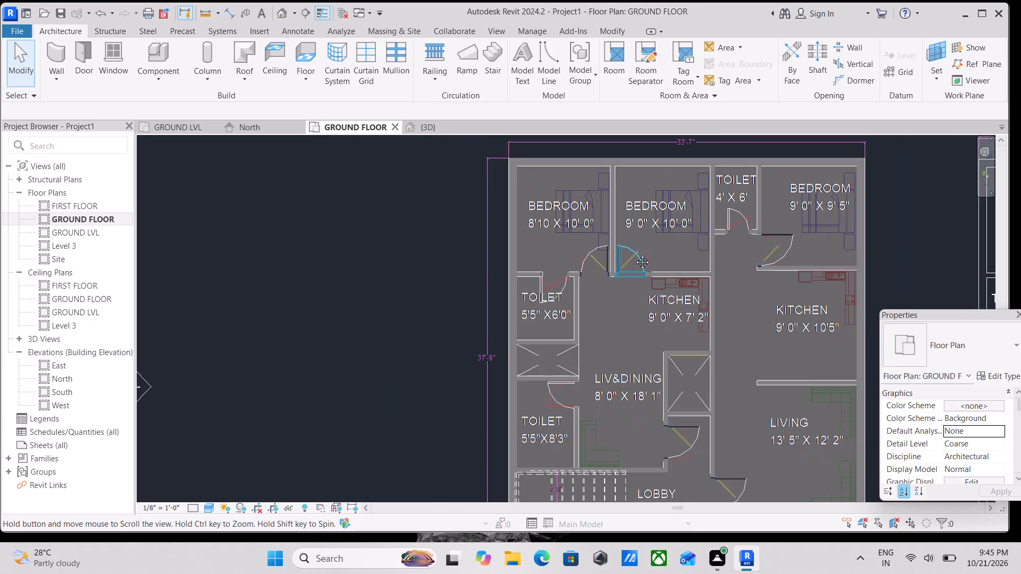
{"action": "middle_click_drag", "start_coordinate": [634, 254], "coordinate": [585, 254]}
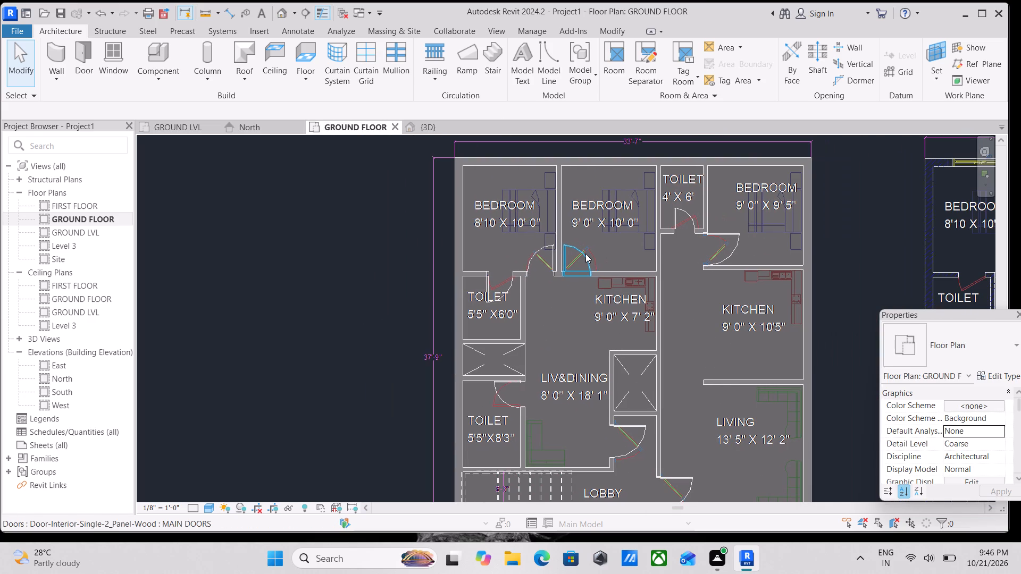
{"action": "scroll", "coordinate": [585, 254], "scroll_direction": "down", "scroll_amount": 2}
{"action": "middle_click_drag", "start_coordinate": [587, 337], "coordinate": [583, 300]}
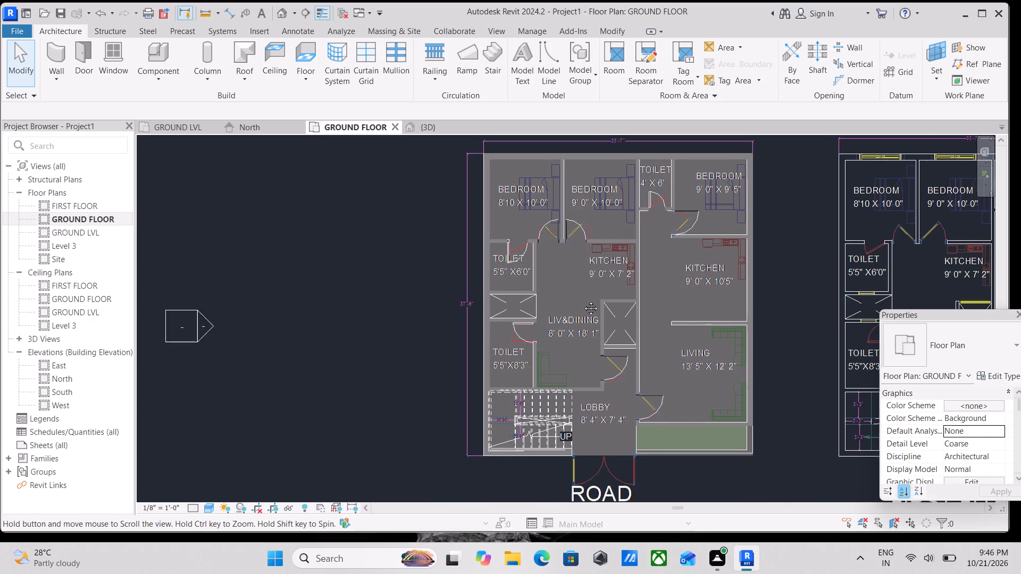
{"action": "middle_click_drag", "start_coordinate": [583, 300], "coordinate": [583, 286]}
{"action": "scroll", "coordinate": [671, 292], "scroll_direction": "up", "scroll_amount": 2}
{"action": "scroll", "coordinate": [608, 311], "scroll_direction": "up", "scroll_amount": 3}
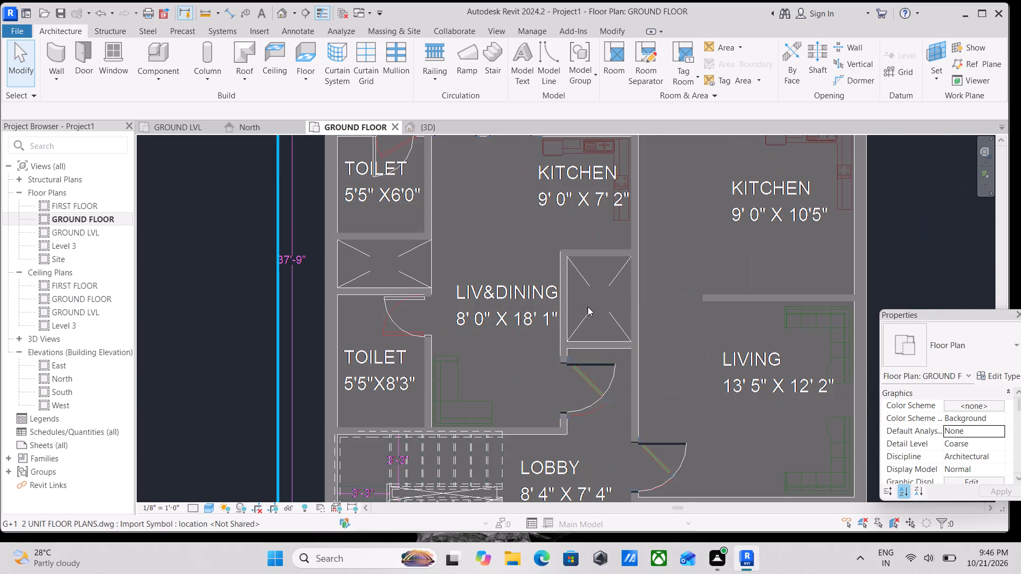
{"action": "middle_click_drag", "start_coordinate": [581, 305], "coordinate": [587, 319]}
{"action": "middle_click_drag", "start_coordinate": [587, 310], "coordinate": [595, 341]}
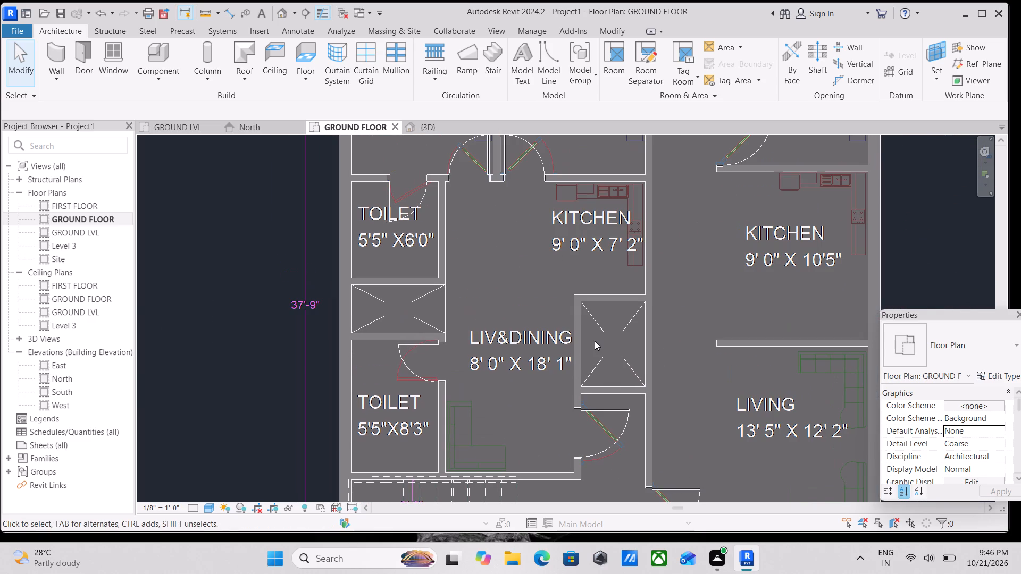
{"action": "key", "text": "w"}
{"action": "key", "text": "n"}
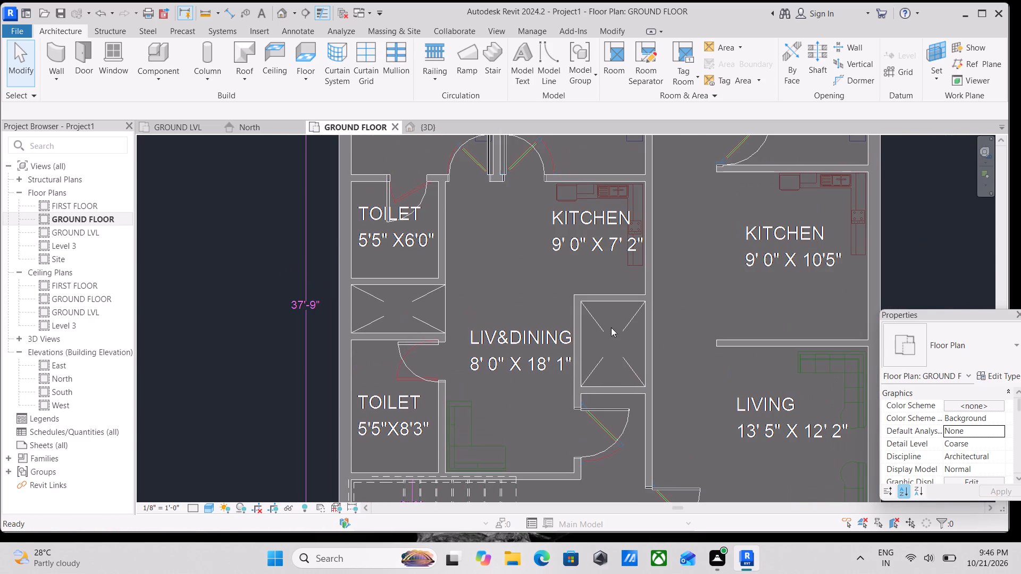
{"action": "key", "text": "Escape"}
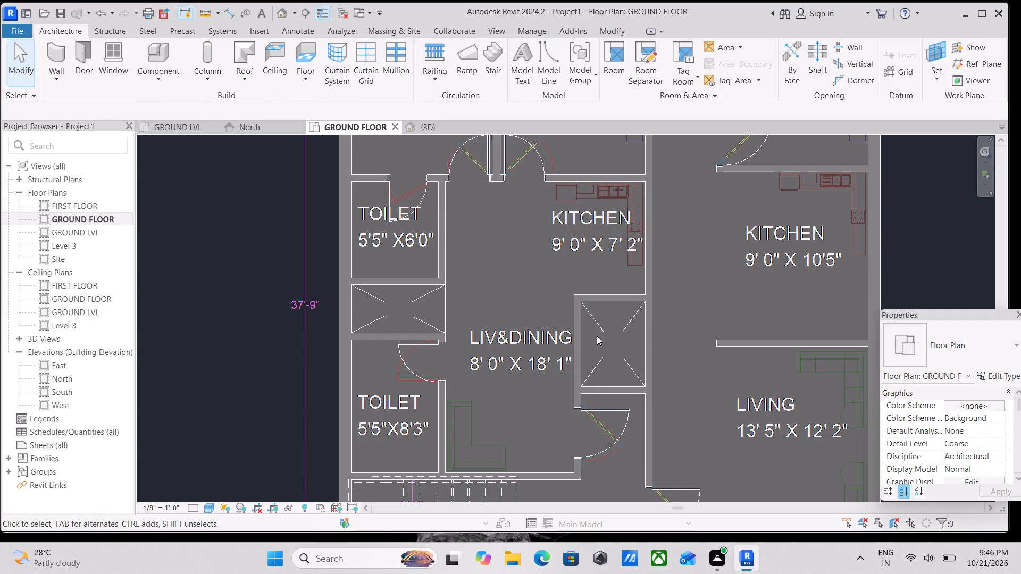
Place three Fixed 36" x 48" windows around the shaft between the two 5'5" toilets: one in the outer wall, one in each toilet wall.
{"action": "type", "text": "WN"}
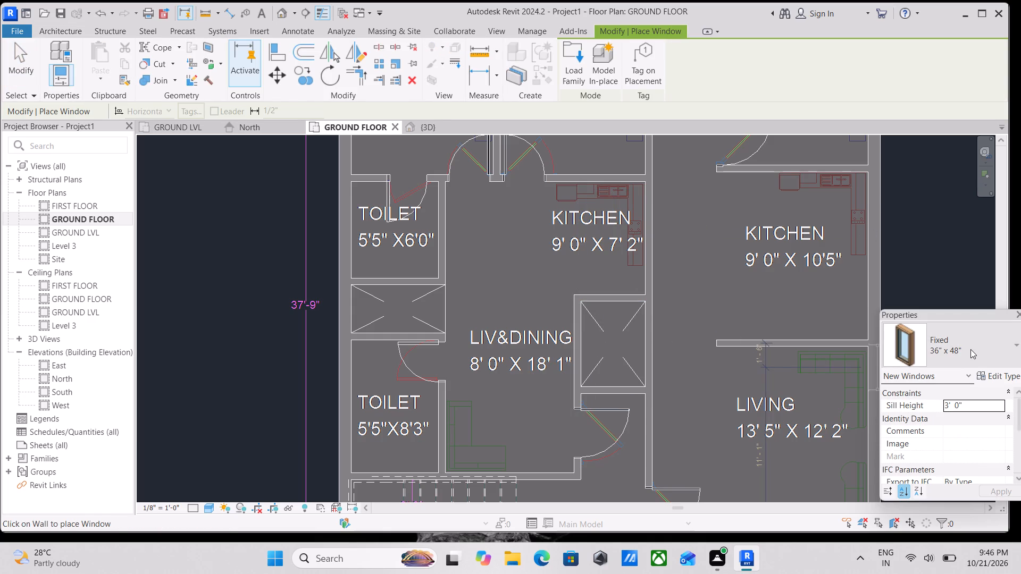
{"action": "left_click", "coordinate": [348, 311]}
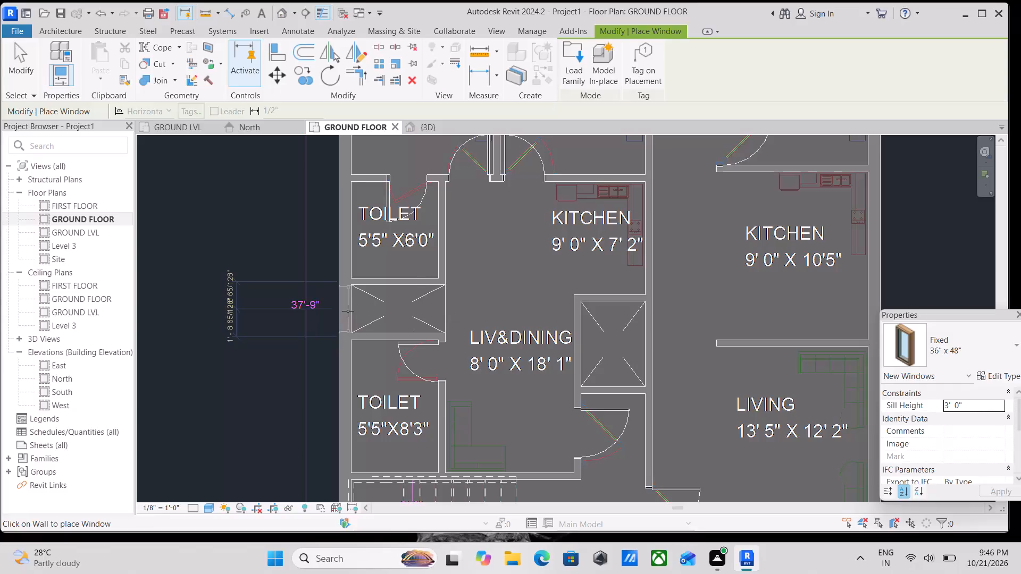
{"action": "middle_click_drag", "start_coordinate": [348, 311], "coordinate": [358, 339]}
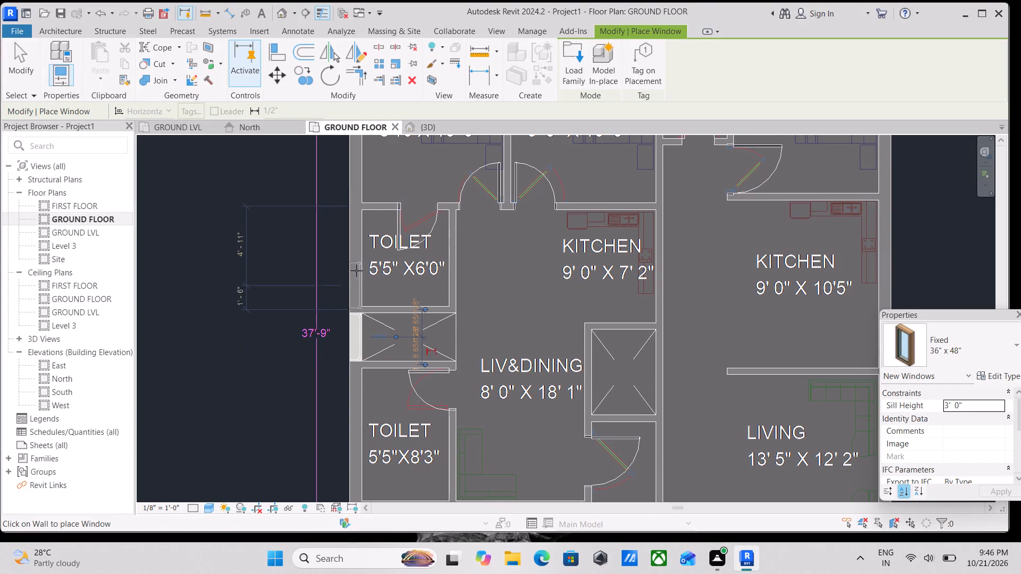
{"action": "left_click", "coordinate": [400, 308]}
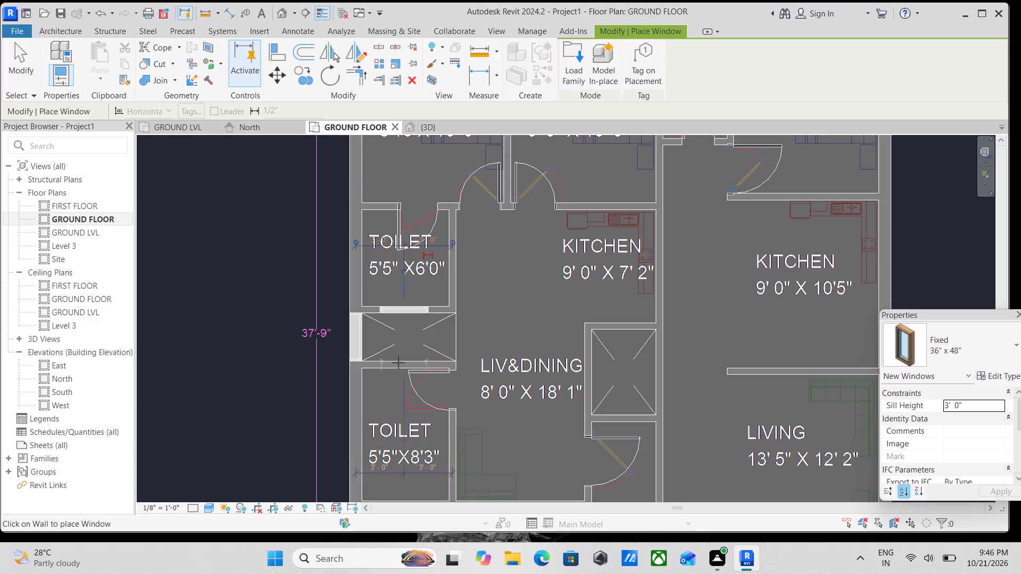
{"action": "left_click", "coordinate": [398, 362]}
Place a Fixed 36" x 48" window in the outer wall of the 4' x 6' toilet.
{"action": "scroll", "coordinate": [398, 362], "scroll_direction": "down", "scroll_amount": 2}
{"action": "middle_click_drag", "start_coordinate": [398, 362], "coordinate": [377, 359]}
{"action": "middle_click_drag", "start_coordinate": [647, 267], "coordinate": [629, 302]}
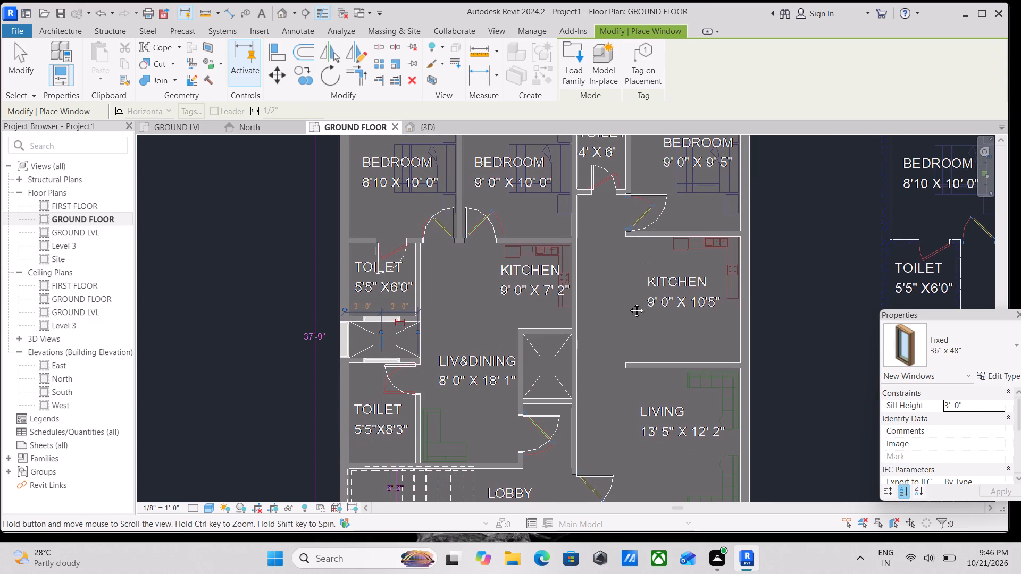
{"action": "middle_click_drag", "start_coordinate": [629, 302], "coordinate": [577, 386]}
{"action": "scroll", "coordinate": [532, 230], "scroll_direction": "up", "scroll_amount": 3}
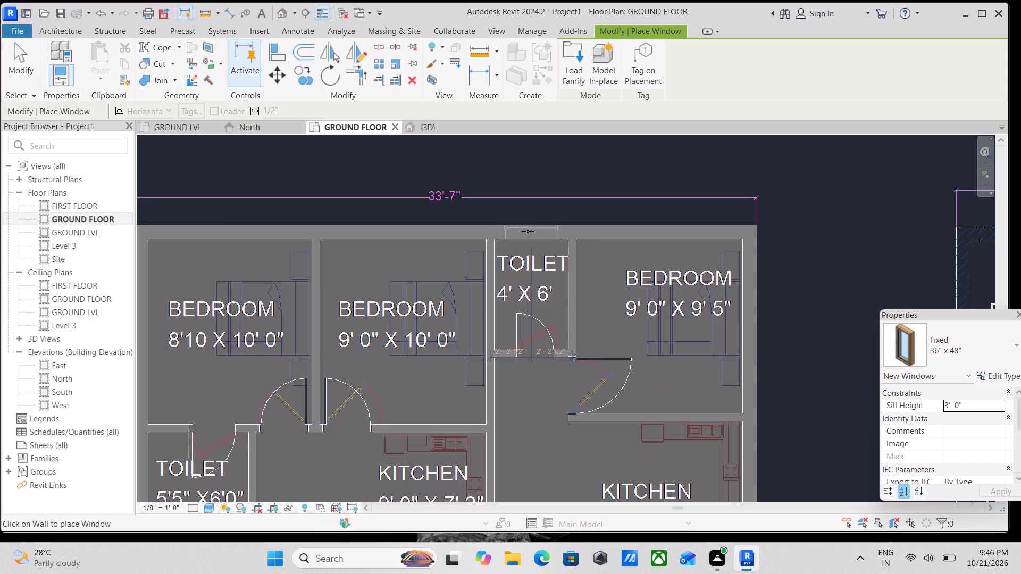
{"action": "left_click", "coordinate": [527, 231]}
{"action": "scroll", "coordinate": [527, 231], "scroll_direction": "down", "scroll_amount": 2}
{"action": "middle_click_drag", "start_coordinate": [527, 231], "coordinate": [526, 229]}
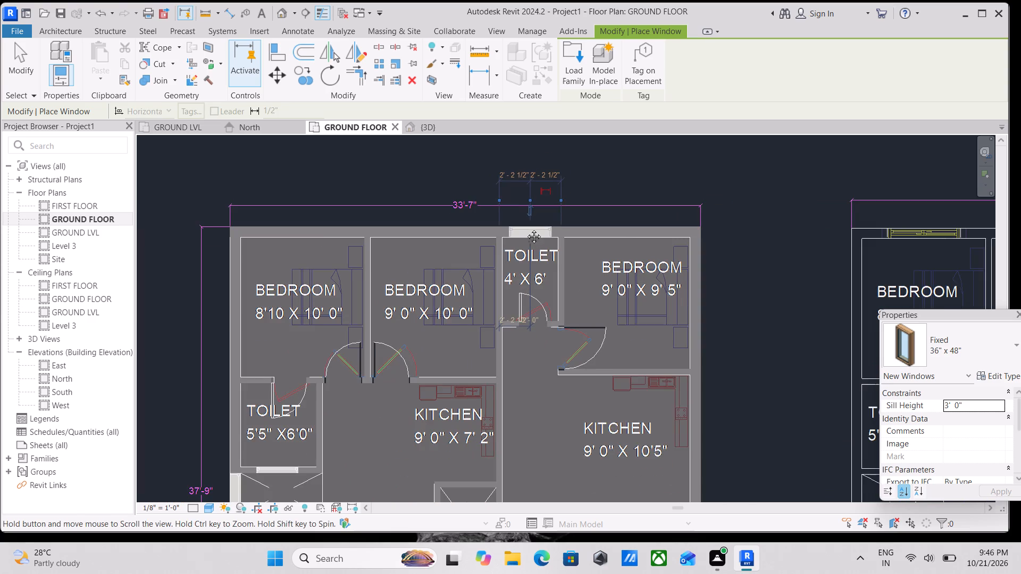
{"action": "middle_click_drag", "start_coordinate": [526, 229], "coordinate": [521, 202]}
{"action": "scroll", "coordinate": [521, 202], "scroll_direction": "down", "scroll_amount": 3}
{"action": "key", "text": "Escape"}
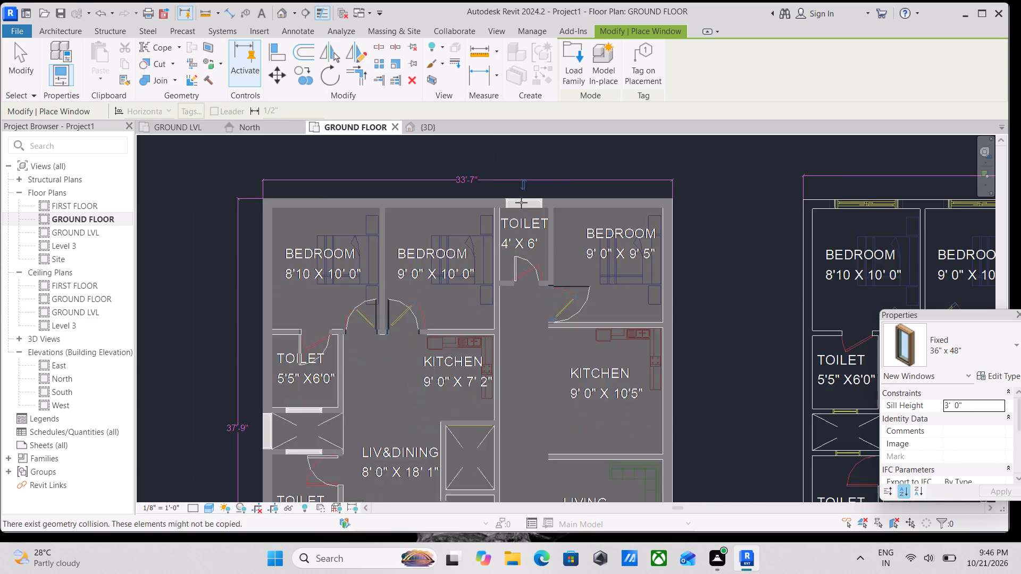
{"action": "key", "text": "Escape"}
Select all four Fixed 36" x 48" windows and set their sill height to 7'-0".
{"action": "scroll", "coordinate": [521, 205], "scroll_direction": "up", "scroll_amount": 2}
{"action": "left_click", "coordinate": [527, 201]}
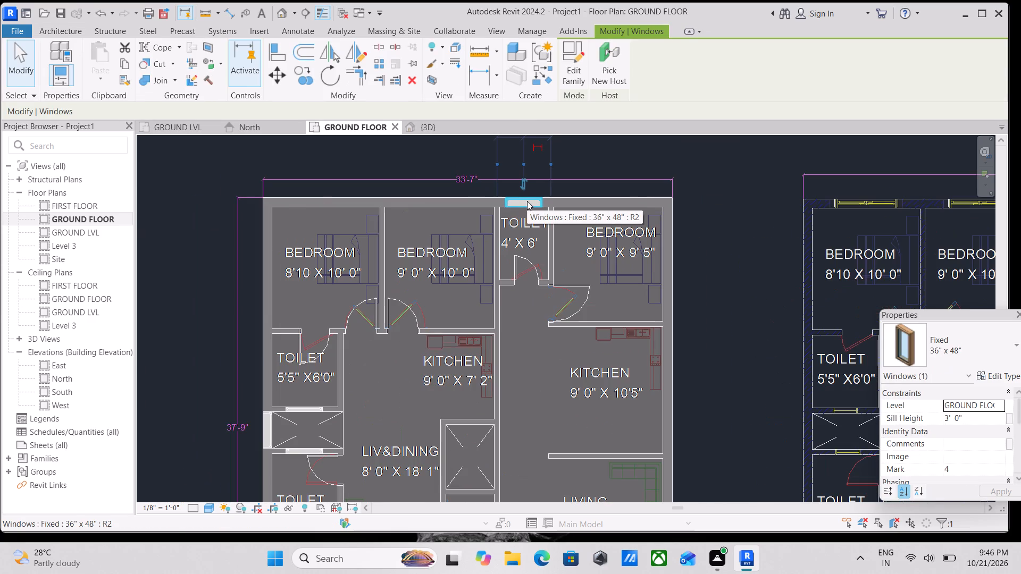
{"action": "right_click", "coordinate": [527, 201]}
{"action": "key", "text": "Escape"}
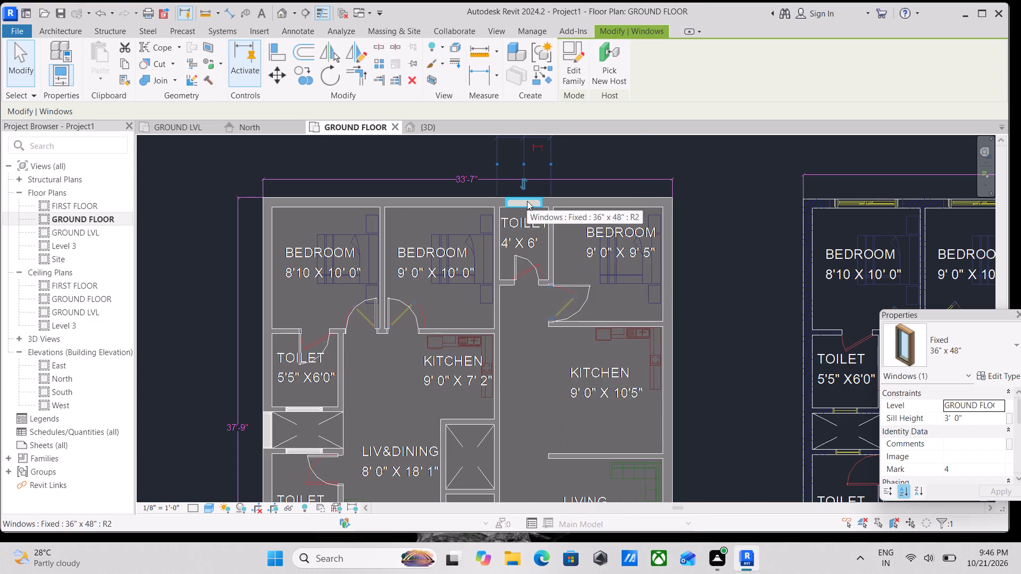
{"action": "type", "text": "SA"}
{"action": "scroll", "coordinate": [527, 201], "scroll_direction": "down", "scroll_amount": 2}
{"action": "middle_click", "coordinate": [527, 201]}
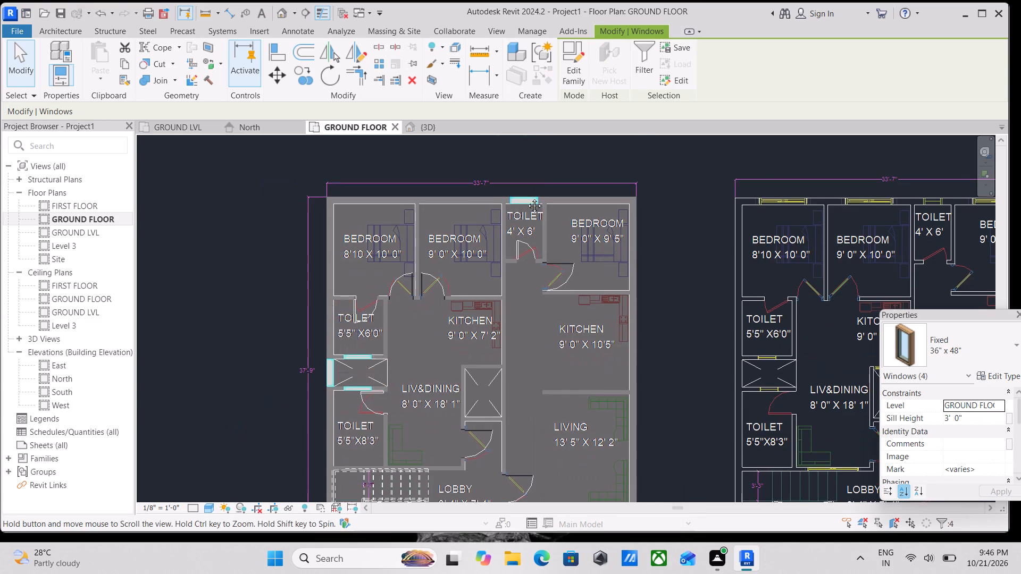
{"action": "left_click", "coordinate": [967, 423]}
{"action": "left_click_drag", "start_coordinate": [969, 421], "coordinate": [923, 421]}
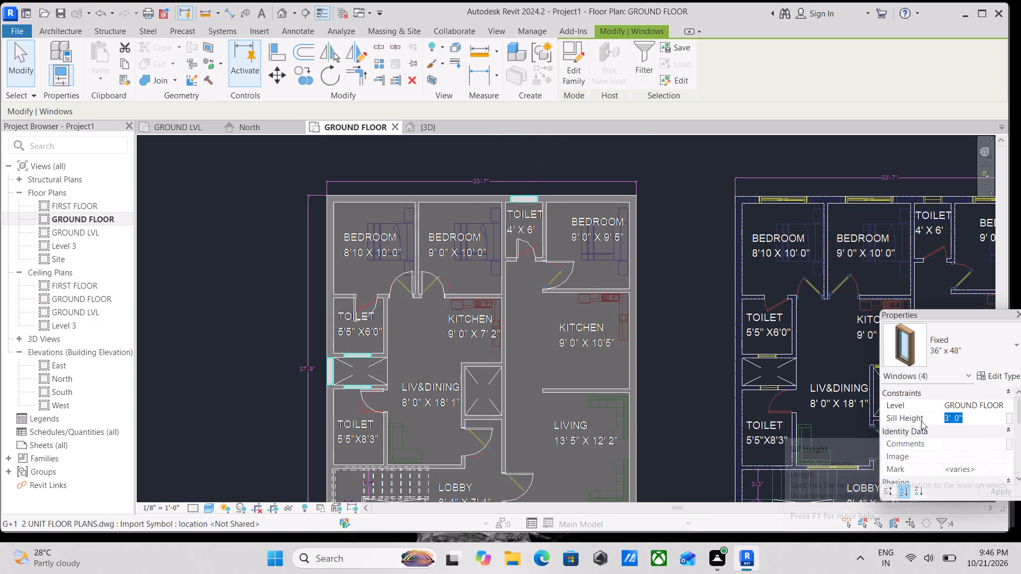
{"action": "key", "text": "7"}
{"action": "key", "text": "apostrophe"}
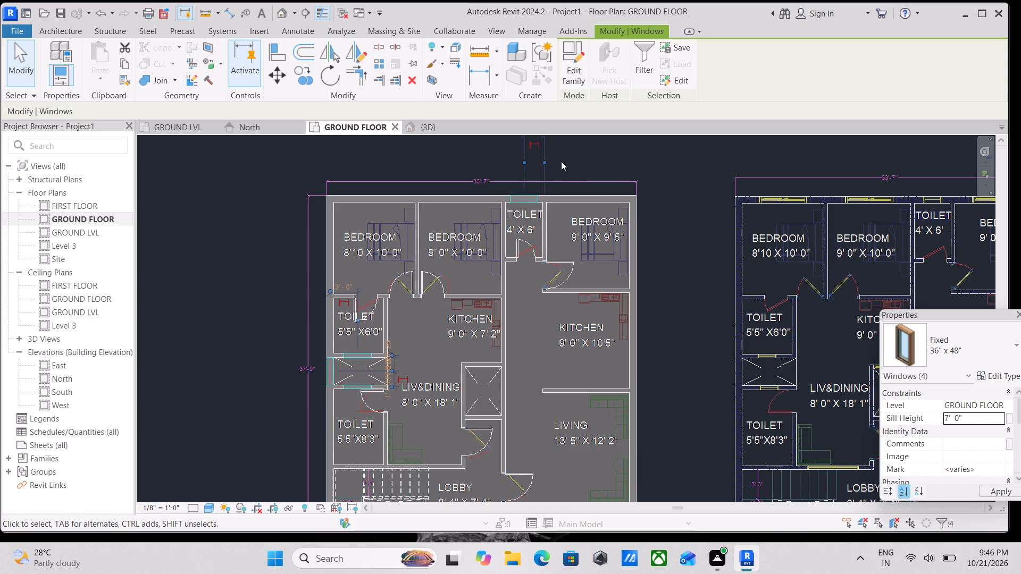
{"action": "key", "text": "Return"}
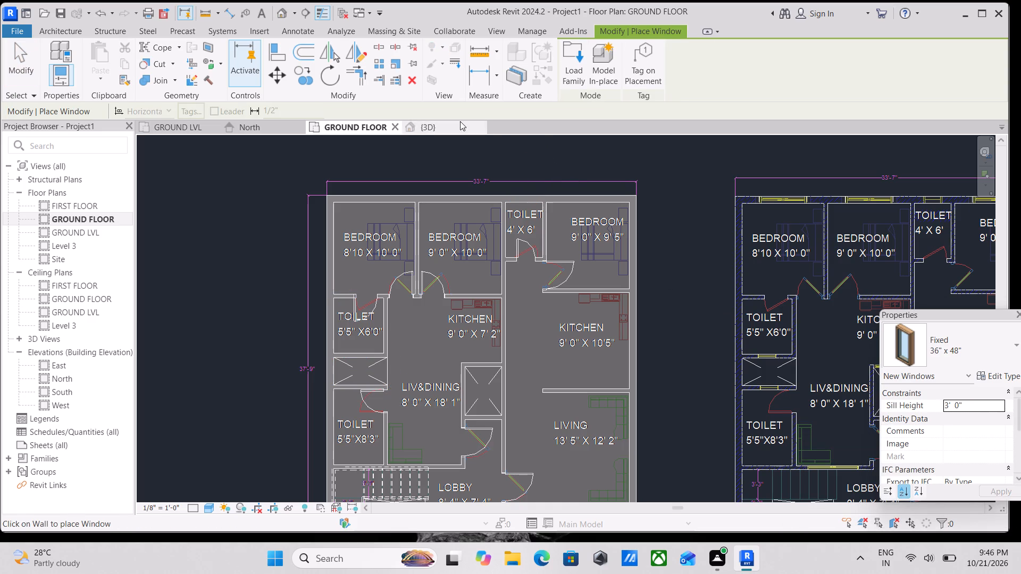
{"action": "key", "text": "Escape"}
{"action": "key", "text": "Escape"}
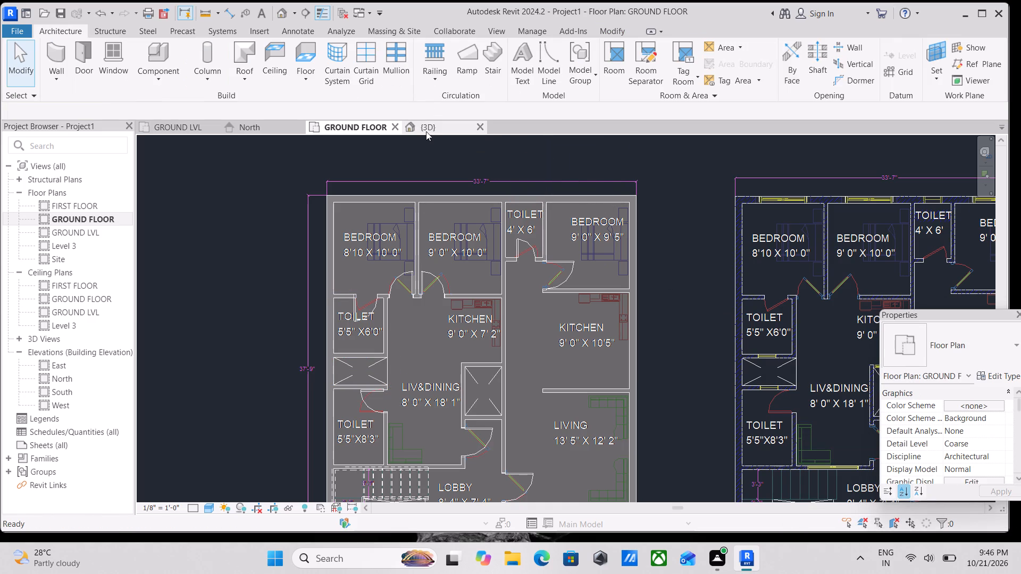
Examine the toilet windows in the 3D view, looking at the building's outer wall beside the shaft.
{"action": "left_click", "coordinate": [436, 131]}
{"action": "scroll", "coordinate": [525, 281], "scroll_direction": "down", "scroll_amount": 1}
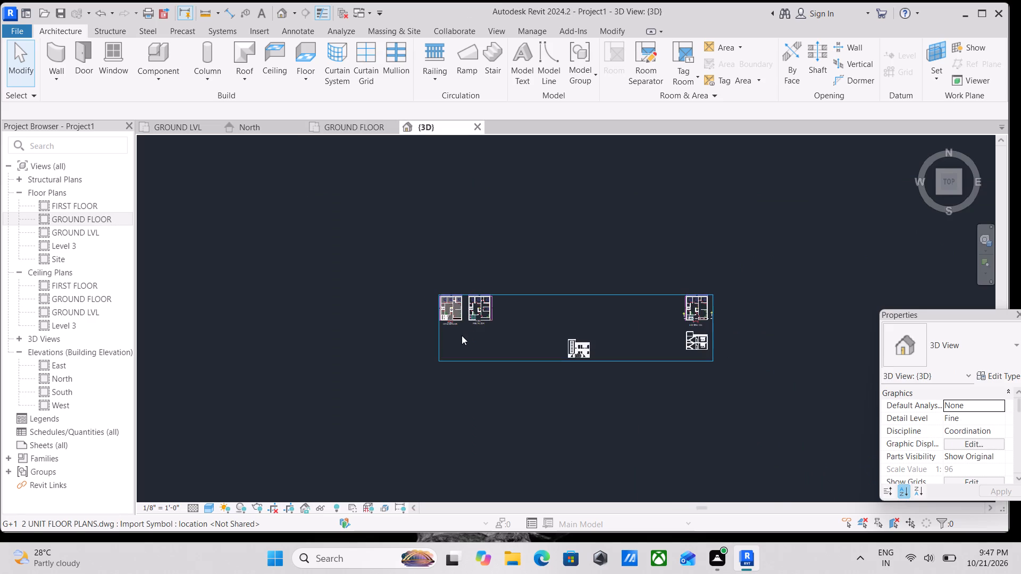
{"action": "scroll", "coordinate": [462, 335], "scroll_direction": "up", "scroll_amount": 16}
{"action": "middle_click_drag", "start_coordinate": [456, 322], "coordinate": [457, 320], "text": "shift"}
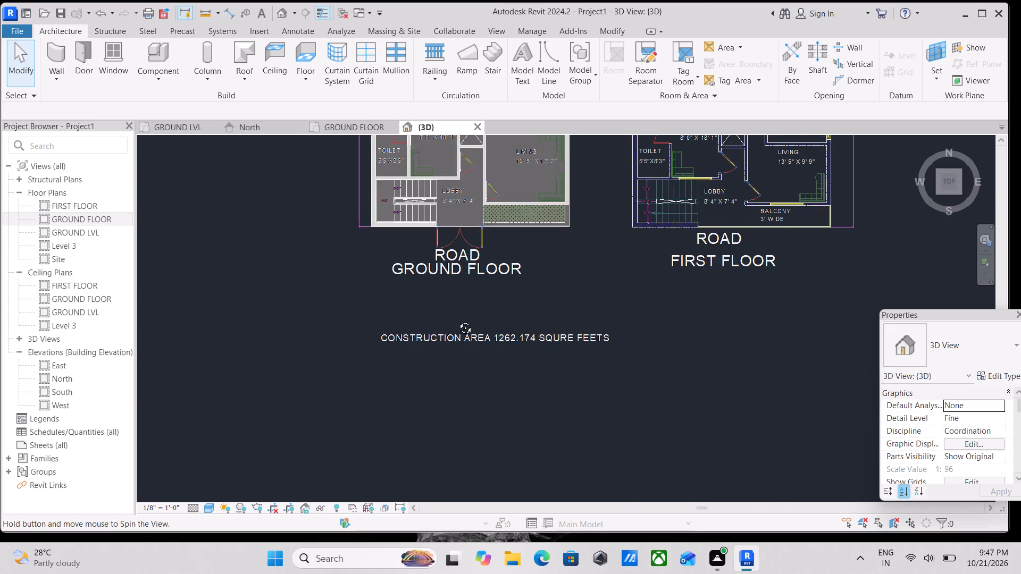
{"action": "middle_click_drag", "start_coordinate": [457, 320], "coordinate": [495, 236], "text": "shift"}
{"action": "middle_click_drag", "start_coordinate": [496, 399], "coordinate": [540, 303], "text": "shift"}
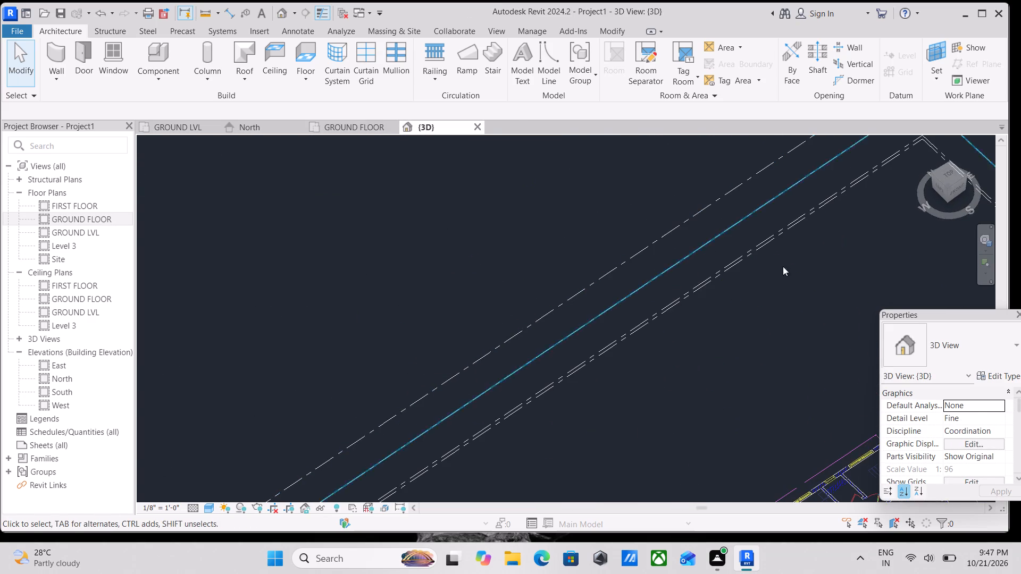
{"action": "left_click", "coordinate": [947, 190]}
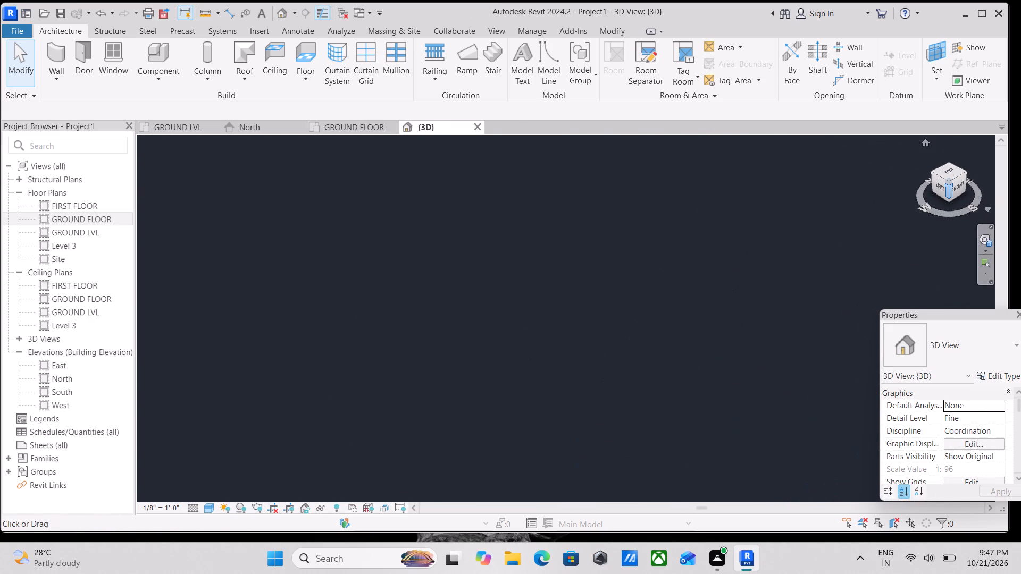
{"action": "left_click", "coordinate": [949, 190]}
{"action": "scroll", "coordinate": [600, 323], "scroll_direction": "up", "scroll_amount": 4}
{"action": "scroll", "coordinate": [439, 336], "scroll_direction": "up", "scroll_amount": 4}
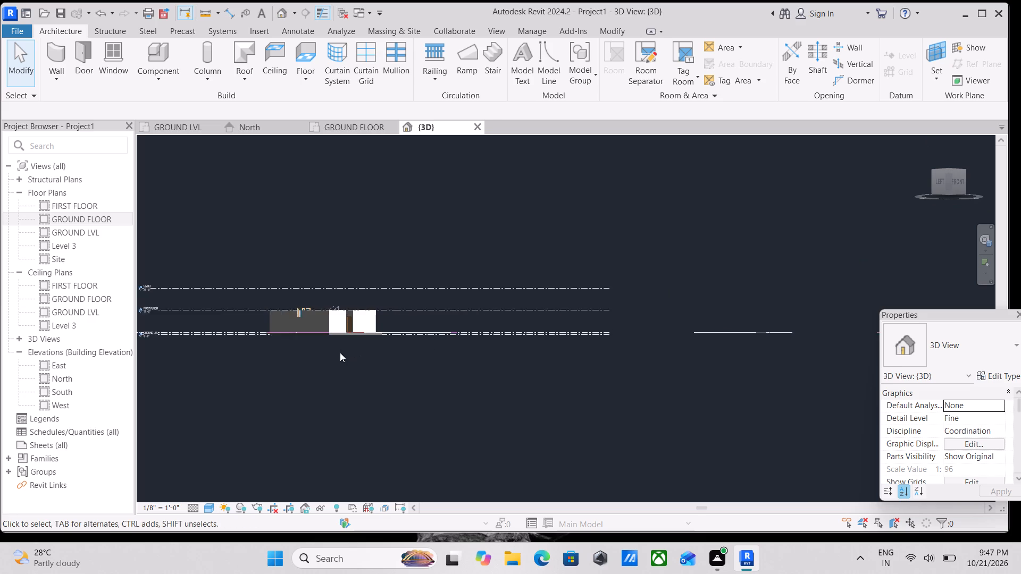
{"action": "scroll", "coordinate": [336, 349], "scroll_direction": "up", "scroll_amount": 2}
{"action": "middle_click", "coordinate": [392, 393]}
{"action": "middle_click_drag", "start_coordinate": [356, 372], "coordinate": [399, 399]}
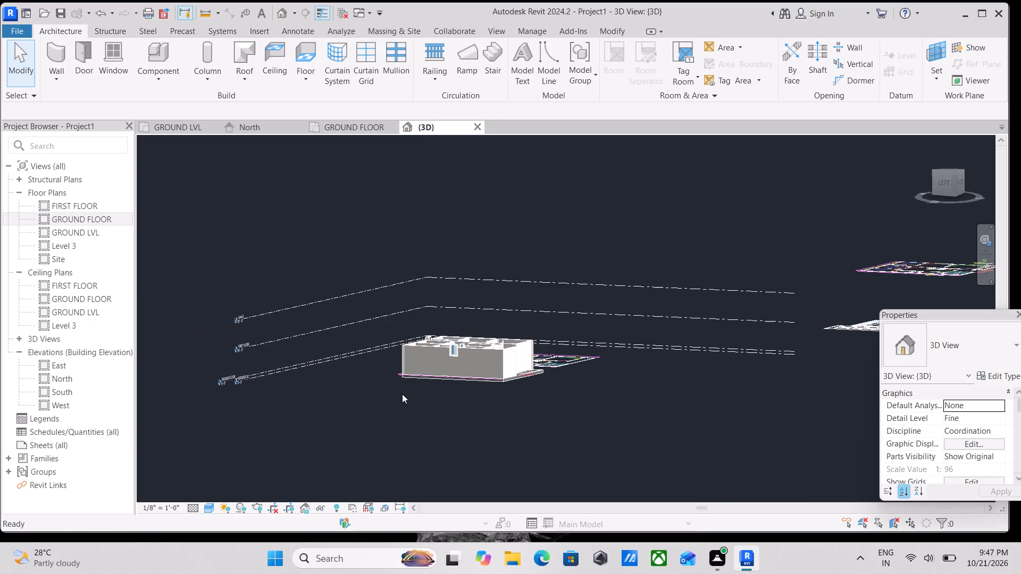
{"action": "scroll", "coordinate": [448, 354], "scroll_direction": "up", "scroll_amount": 6}
Select all instances of the Fixed 36" x 48" window and duplicate their type as "opening window 2' x 2'".
{"action": "left_click", "coordinate": [463, 360]}
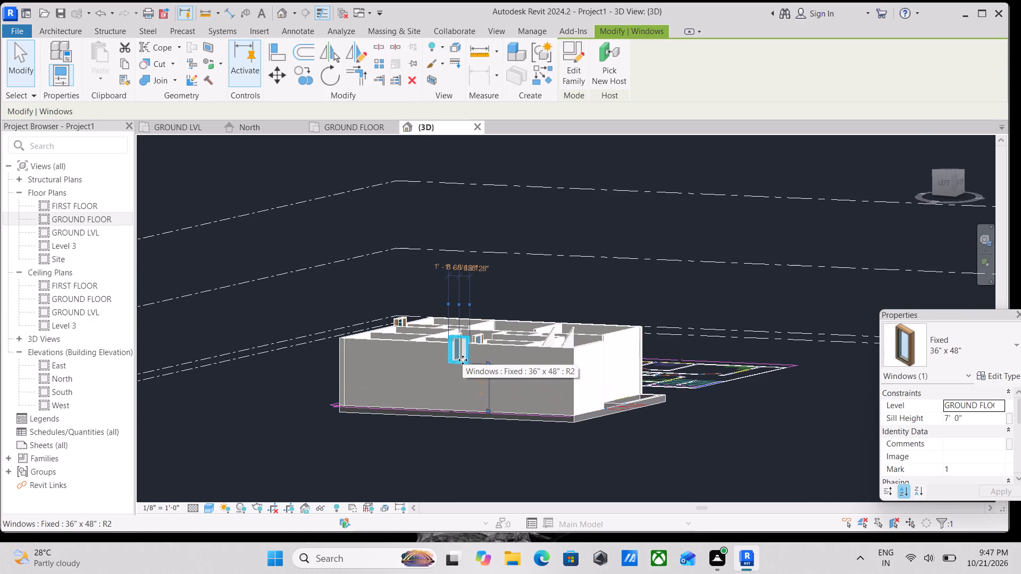
{"action": "type", "text": "sa"}
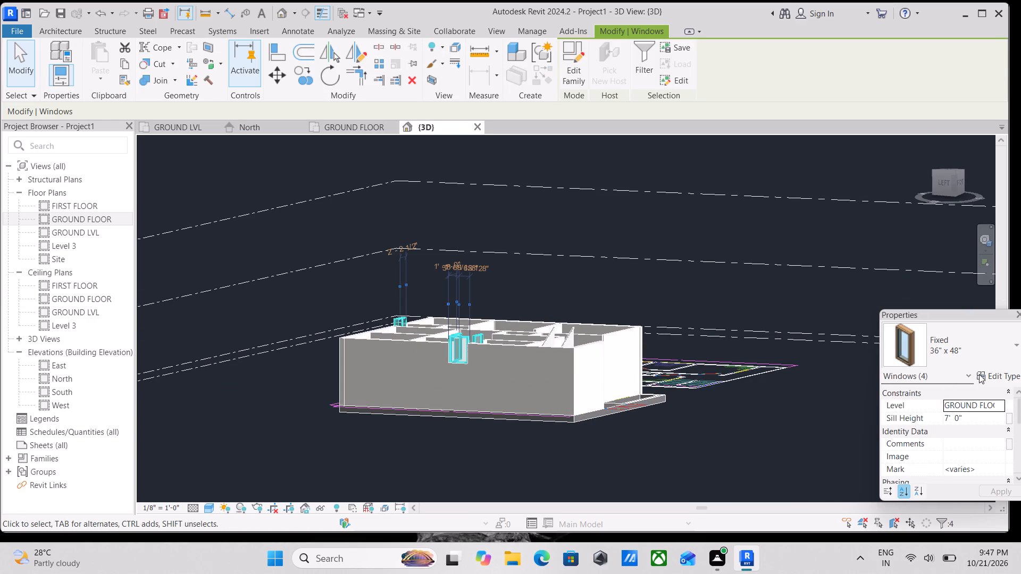
{"action": "left_click", "coordinate": [994, 374]}
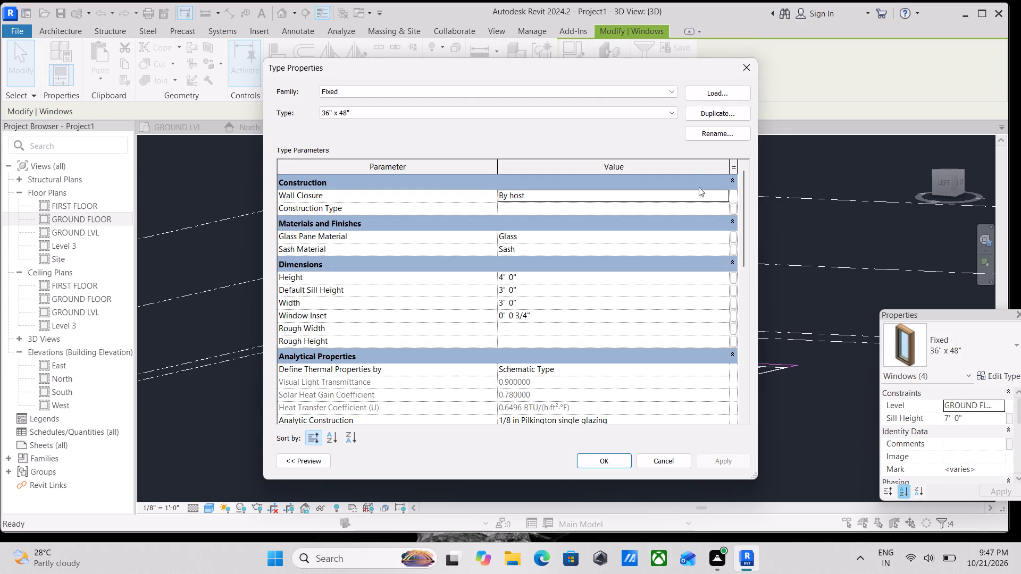
{"action": "left_click", "coordinate": [719, 115]}
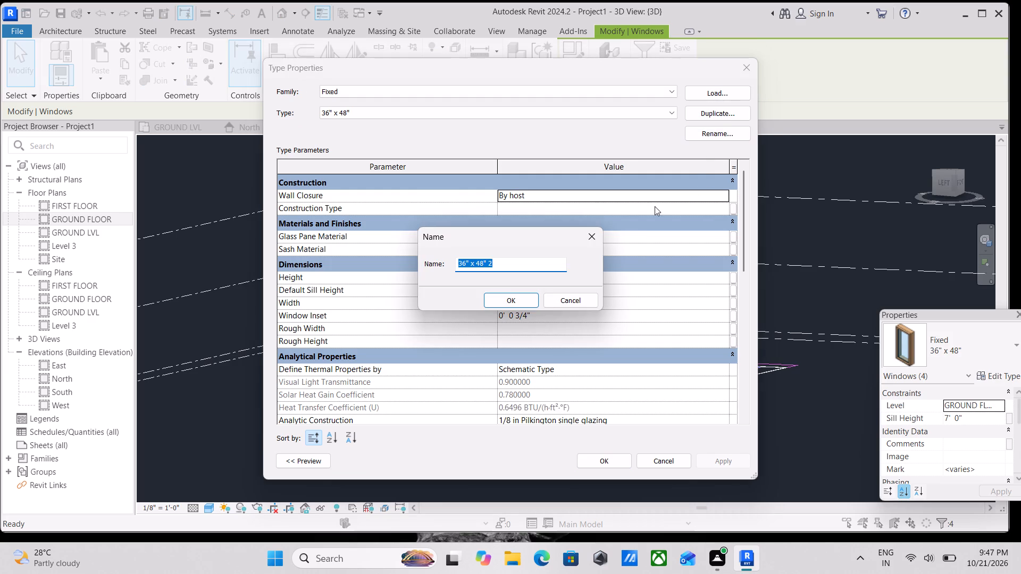
{"action": "key", "text": "BackSpace"}
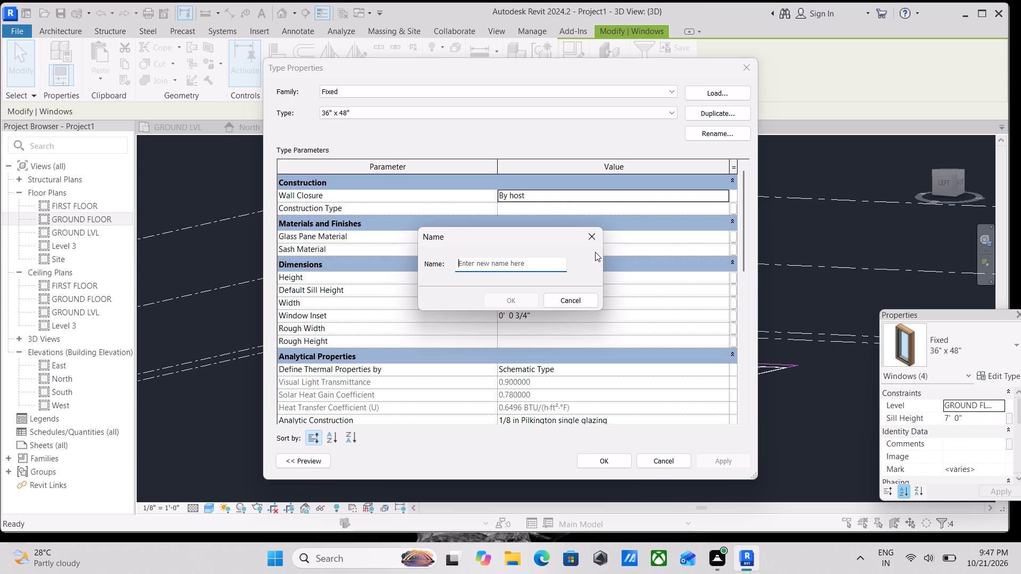
{"action": "type", "text": "opening"}
{"action": "key", "text": "space"}
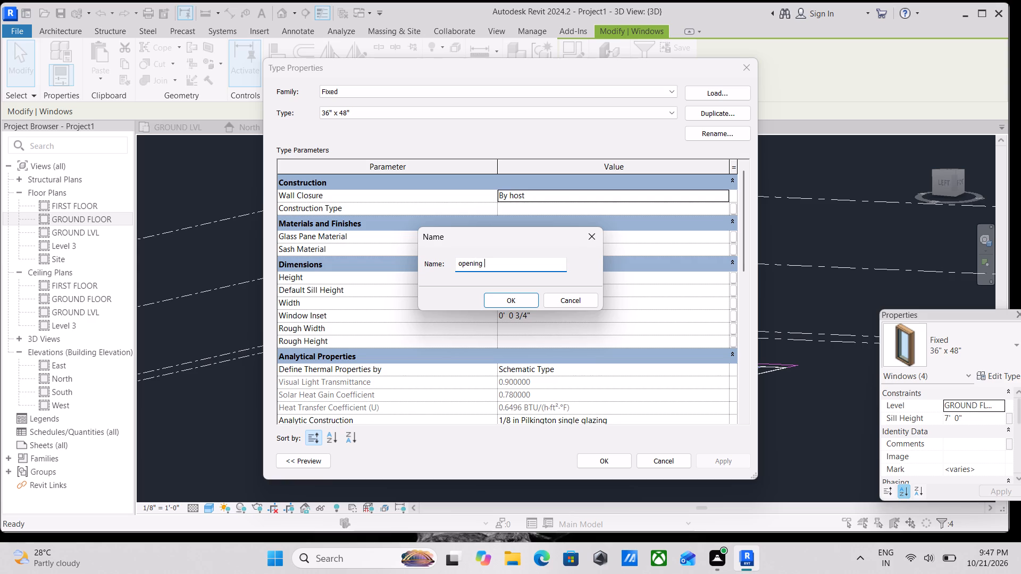
{"action": "type", "text": "window"}
{"action": "key", "text": "space"}
{"action": "key", "text": "2"}
{"action": "type", "text": "' x"}
{"action": "key", "text": "space"}
{"action": "type", "text": "2'"}
{"action": "left_click", "coordinate": [503, 298]}
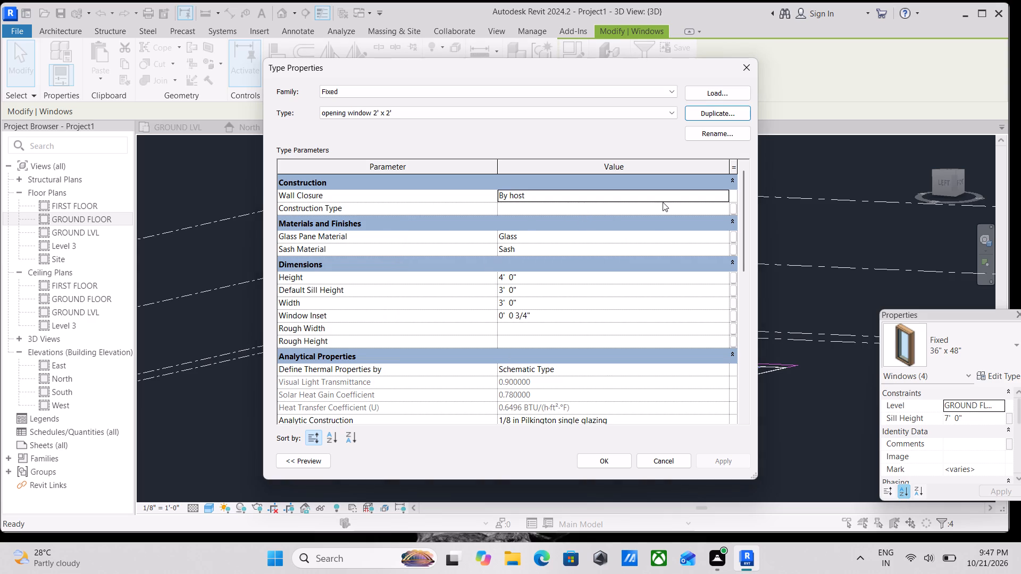
Set the new window type's height to 2' and its default sill height to 2', and apply the type to the selected windows.
{"action": "left_click", "coordinate": [520, 275]}
{"action": "left_click_drag", "start_coordinate": [520, 275], "coordinate": [475, 276]}
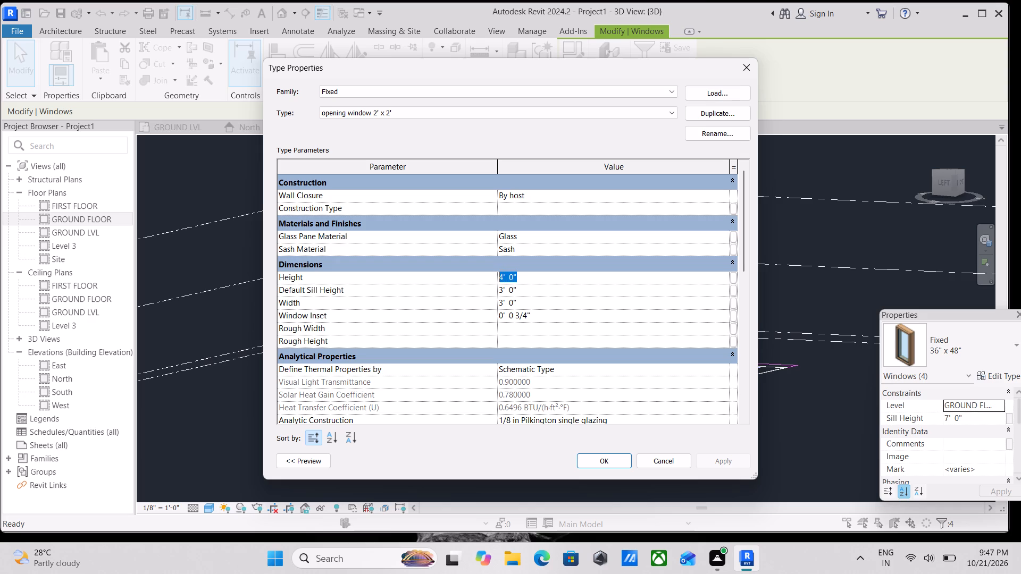
{"action": "left_click_drag", "start_coordinate": [475, 276], "coordinate": [473, 276]}
{"action": "type", "text": "2'"}
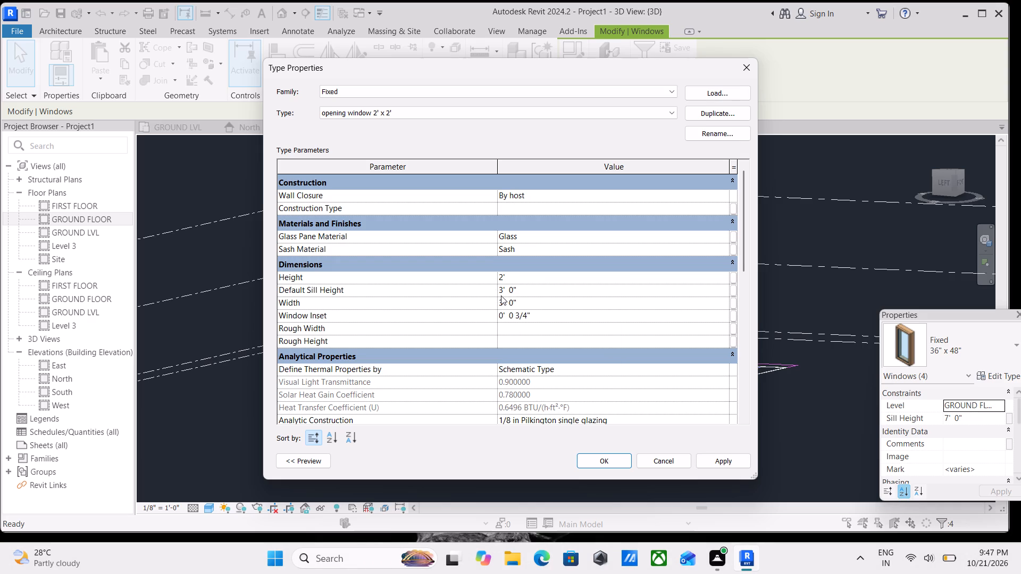
{"action": "left_click_drag", "start_coordinate": [521, 289], "coordinate": [507, 290]}
{"action": "left_click_drag", "start_coordinate": [522, 290], "coordinate": [487, 292]}
{"action": "key", "text": "2"}
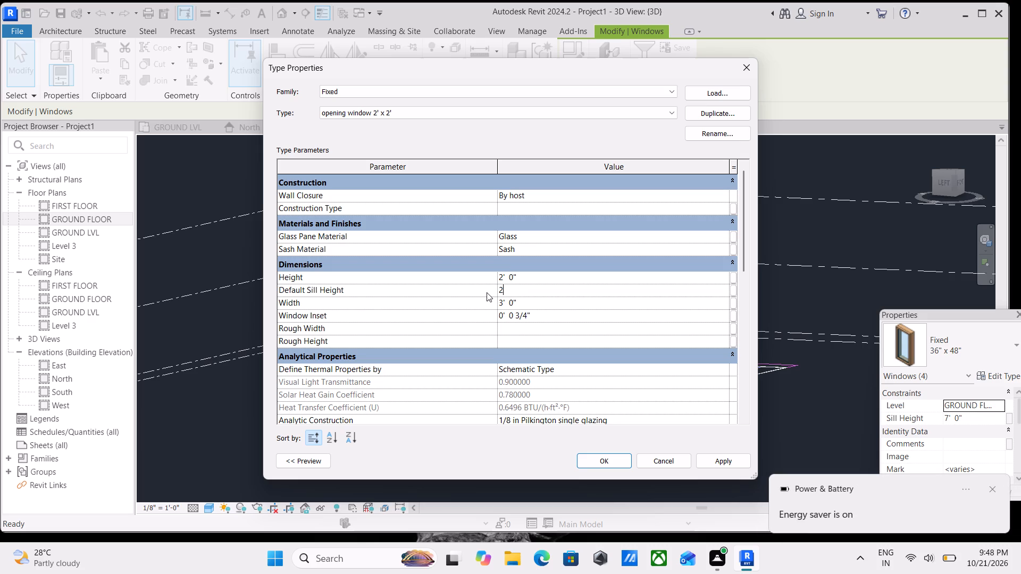
{"action": "key", "text": "apostrophe"}
{"action": "key", "text": "Return"}
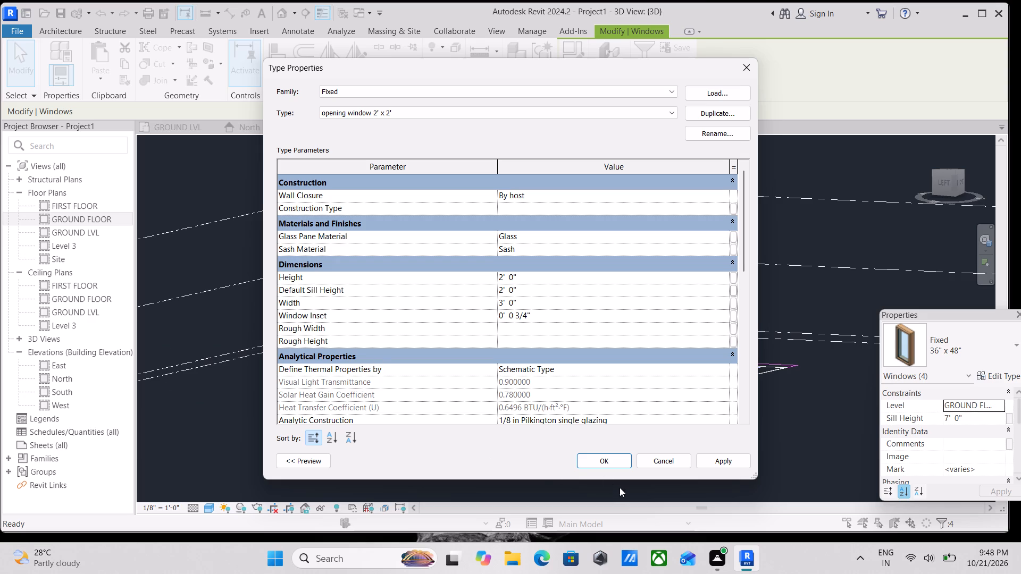
{"action": "left_click", "coordinate": [715, 464]}
{"action": "left_click", "coordinate": [604, 459]}
Edit the type of the shaft's outer-wall window, setting its width to 2' and default sill height to 7'.
{"action": "scroll", "coordinate": [470, 413], "scroll_direction": "up", "scroll_amount": 1}
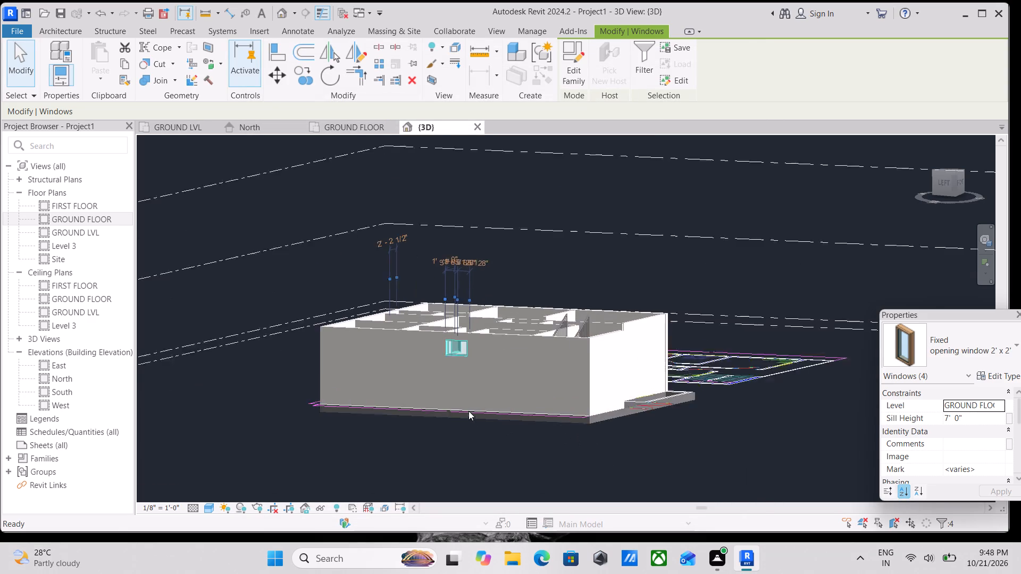
{"action": "scroll", "coordinate": [468, 411], "scroll_direction": "up", "scroll_amount": 1}
{"action": "key", "text": "Escape"}
{"action": "scroll", "coordinate": [434, 334], "scroll_direction": "up", "scroll_amount": 6}
{"action": "left_click", "coordinate": [469, 351]}
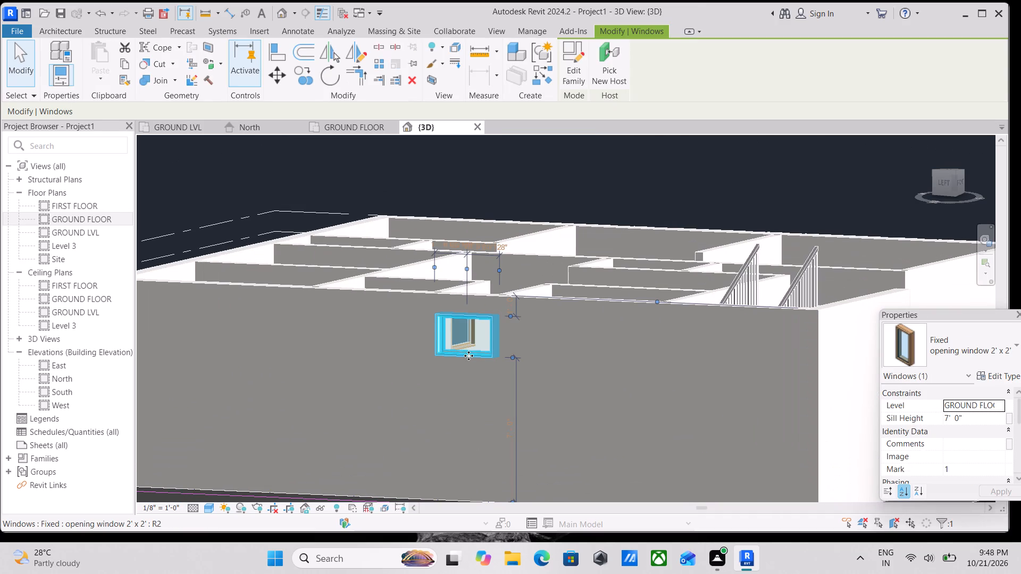
{"action": "left_click", "coordinate": [990, 379]}
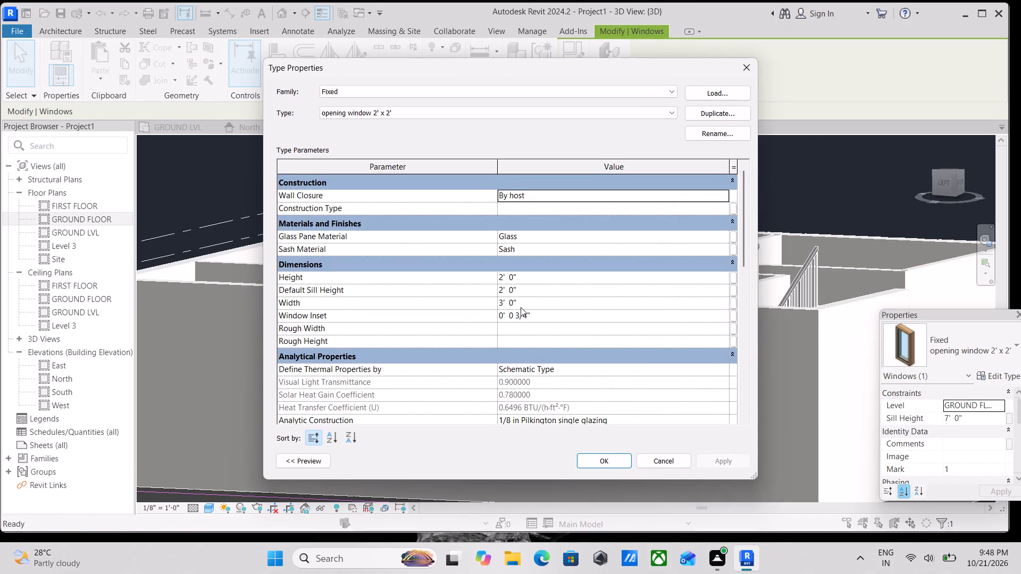
{"action": "left_click", "coordinate": [523, 303]}
{"action": "left_click_drag", "start_coordinate": [523, 303], "coordinate": [503, 305]}
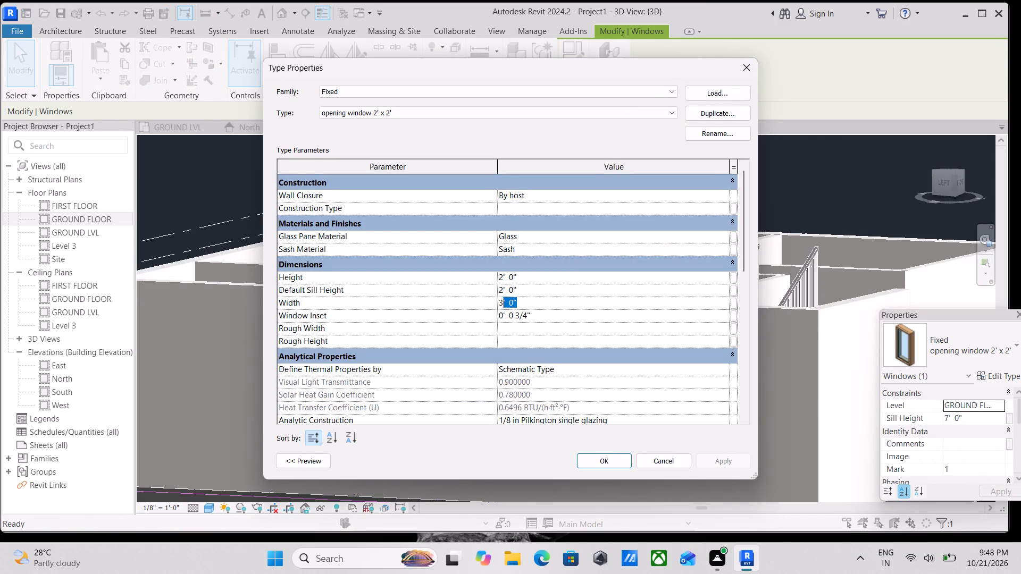
{"action": "left_click_drag", "start_coordinate": [503, 305], "coordinate": [488, 306]}
{"action": "type", "text": "2'"}
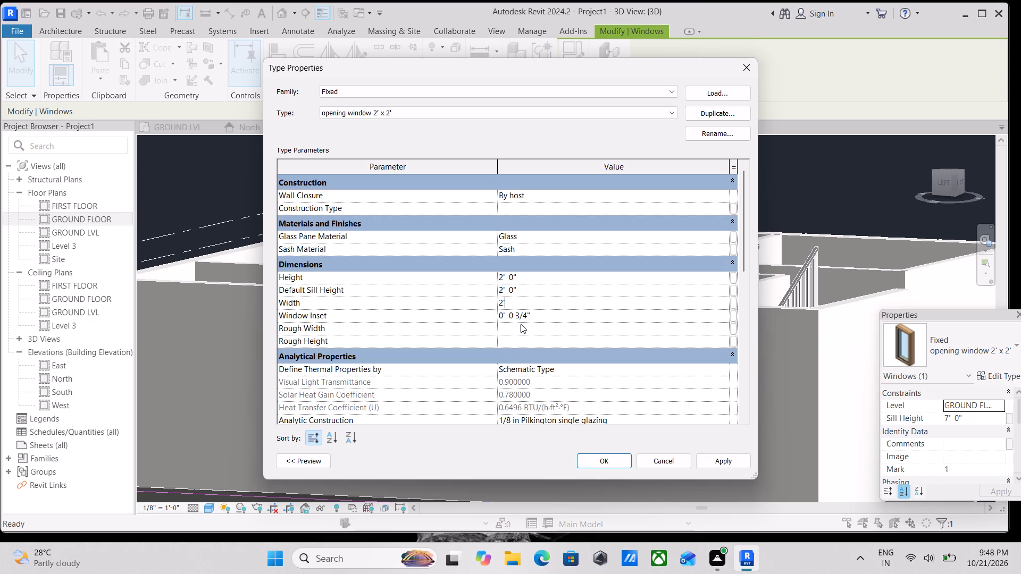
{"action": "key", "text": "Return"}
{"action": "left_click", "coordinate": [523, 292]}
{"action": "type", "text": "7'"}
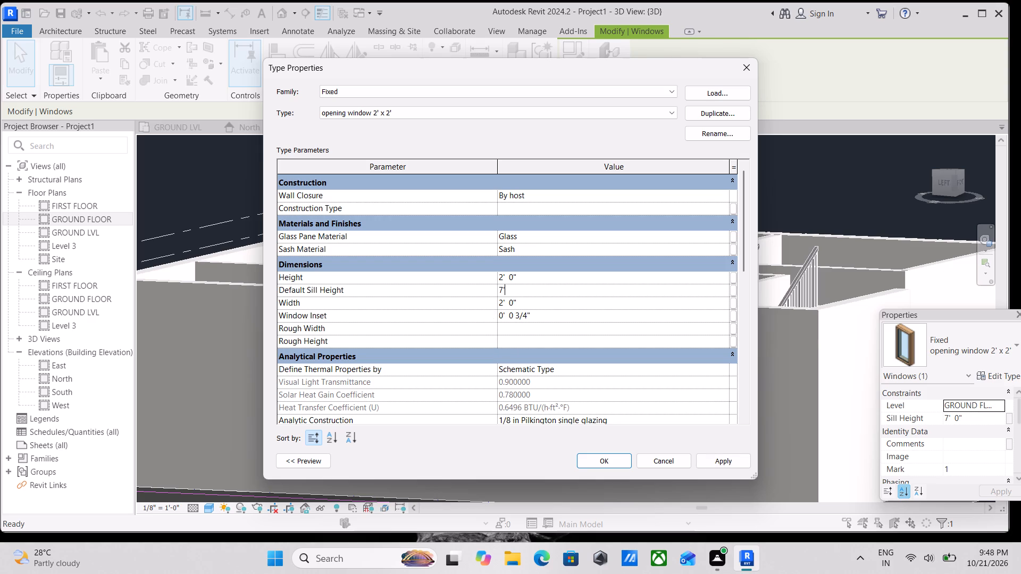
{"action": "left_click", "coordinate": [727, 462]}
{"action": "left_click", "coordinate": [590, 458]}
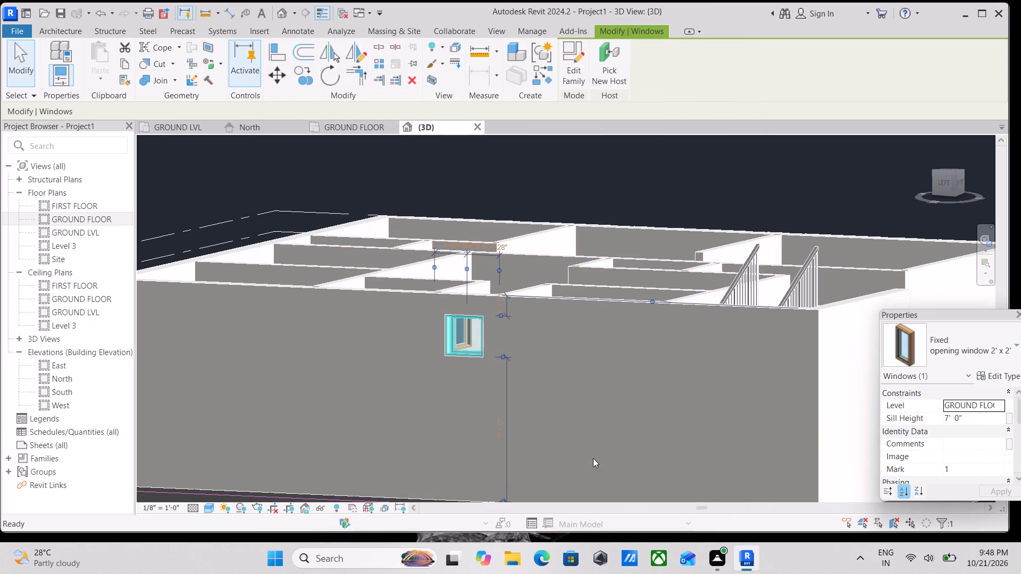
{"action": "scroll", "coordinate": [537, 388], "scroll_direction": "down", "scroll_amount": 1}
{"action": "key", "text": "Escape"}
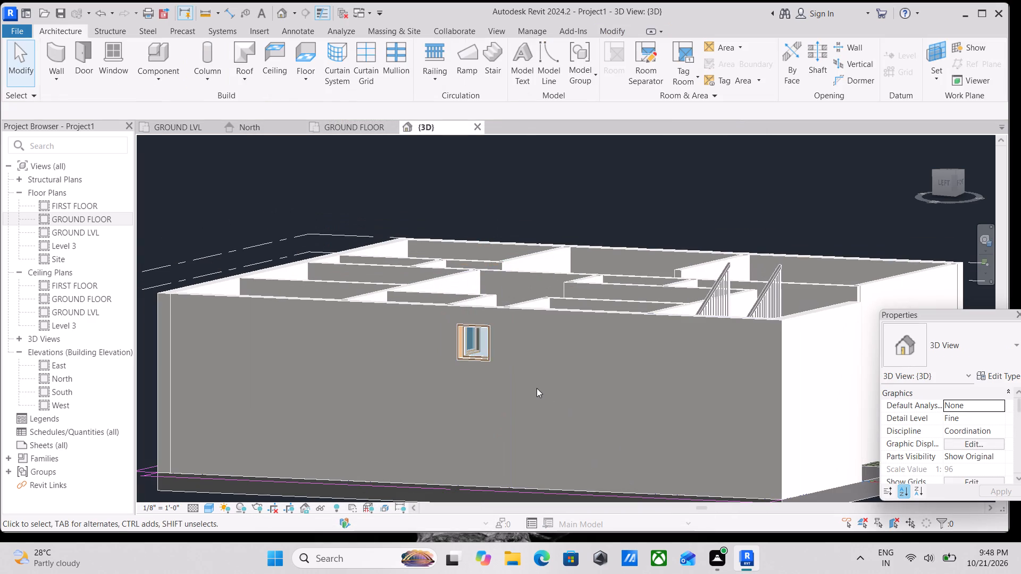
Examine the building model in the 3D view from the shaft side, the corner and directly above.
{"action": "scroll", "coordinate": [537, 388], "scroll_direction": "down", "scroll_amount": 1}
{"action": "middle_click_drag", "start_coordinate": [526, 384], "coordinate": [518, 399], "text": "shift"}
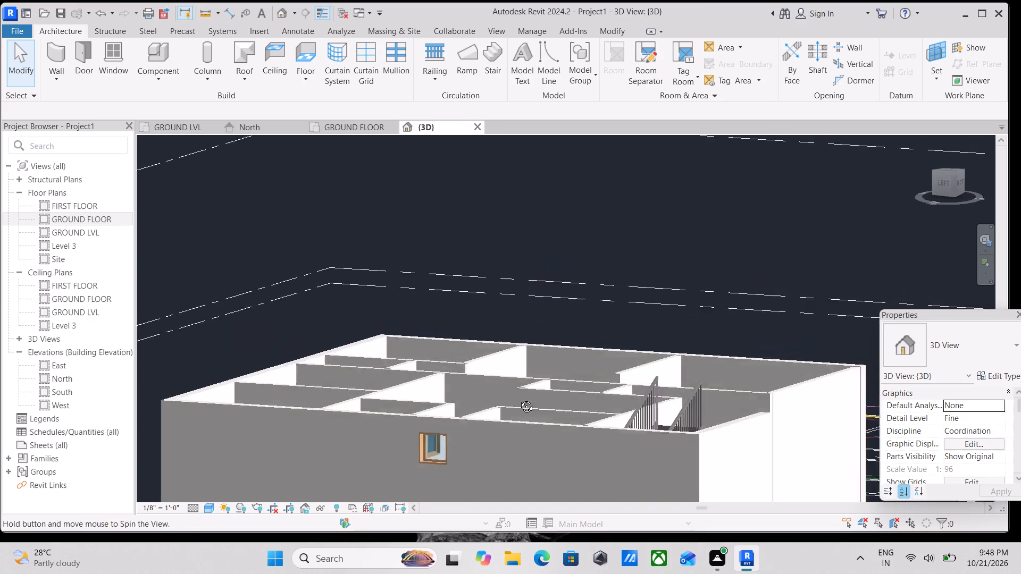
{"action": "middle_click_drag", "start_coordinate": [518, 399], "coordinate": [516, 401], "text": "shift"}
{"action": "scroll", "coordinate": [516, 401], "scroll_direction": "down", "scroll_amount": 2}
{"action": "middle_click_drag", "start_coordinate": [516, 401], "coordinate": [647, 350]}
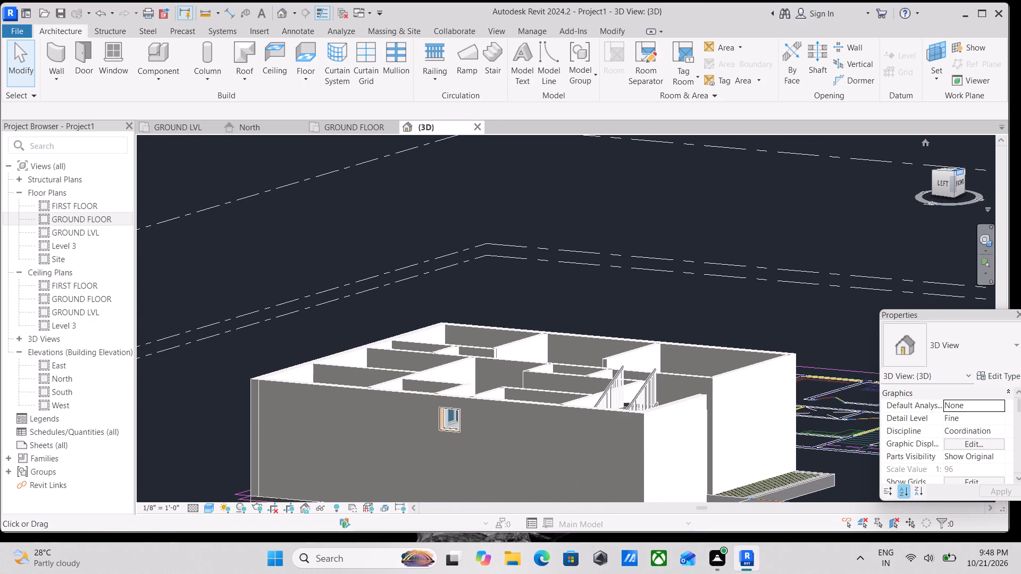
{"action": "left_click", "coordinate": [952, 173]}
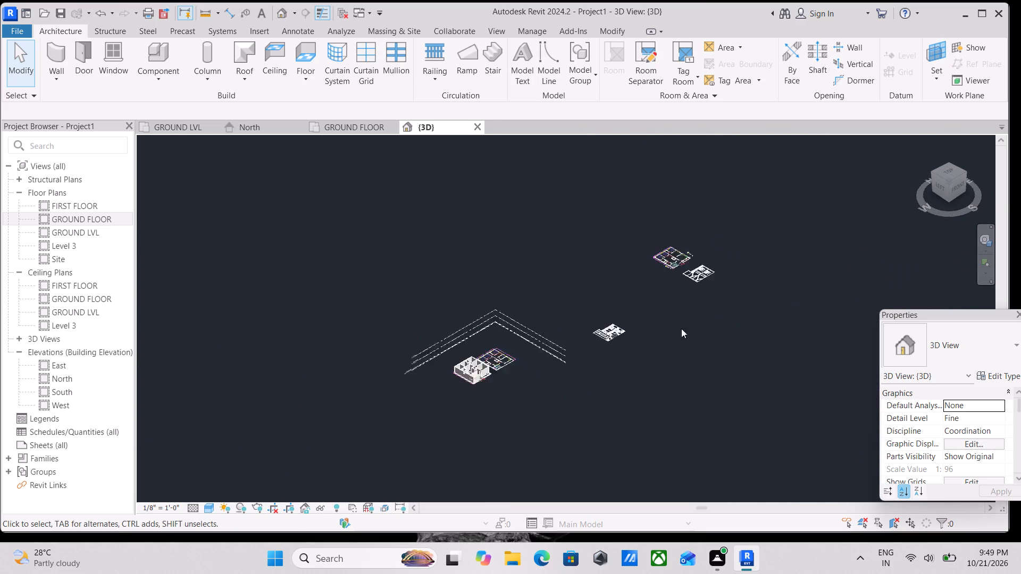
{"action": "scroll", "coordinate": [666, 334], "scroll_direction": "up", "scroll_amount": 3}
{"action": "scroll", "coordinate": [331, 410], "scroll_direction": "up", "scroll_amount": 3}
{"action": "scroll", "coordinate": [427, 357], "scroll_direction": "up", "scroll_amount": 8}
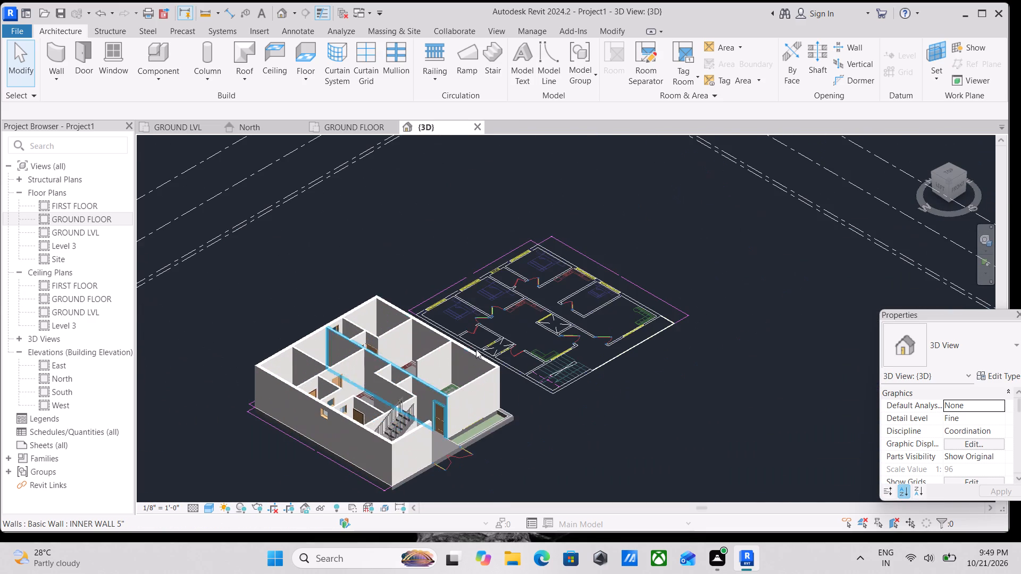
{"action": "left_click", "coordinate": [949, 171]}
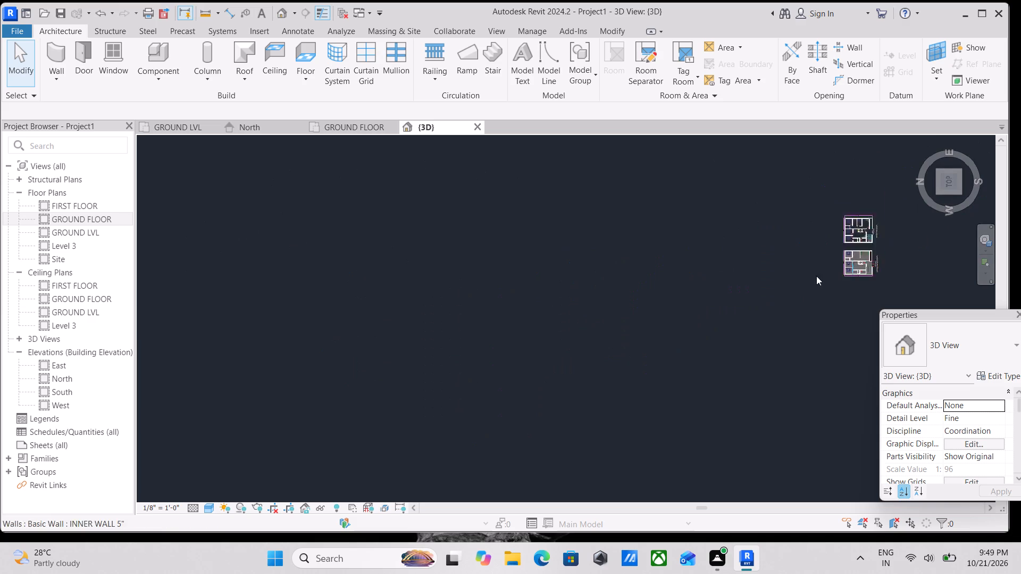
{"action": "scroll", "coordinate": [633, 308], "scroll_direction": "up", "scroll_amount": 3}
{"action": "scroll", "coordinate": [551, 320], "scroll_direction": "up", "scroll_amount": 1}
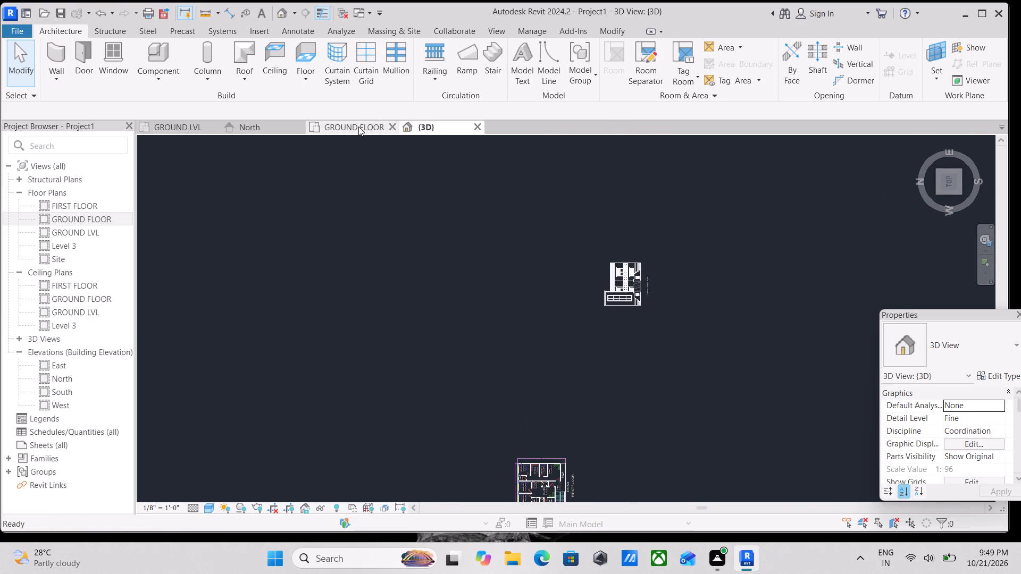
In the GROUND FLOOR plan, change the kitchen-side wall of the shaft beside LIV&DINING to the Storefront curtain wall type.
{"action": "left_click", "coordinate": [358, 126]}
{"action": "scroll", "coordinate": [501, 404], "scroll_direction": "up", "scroll_amount": 5}
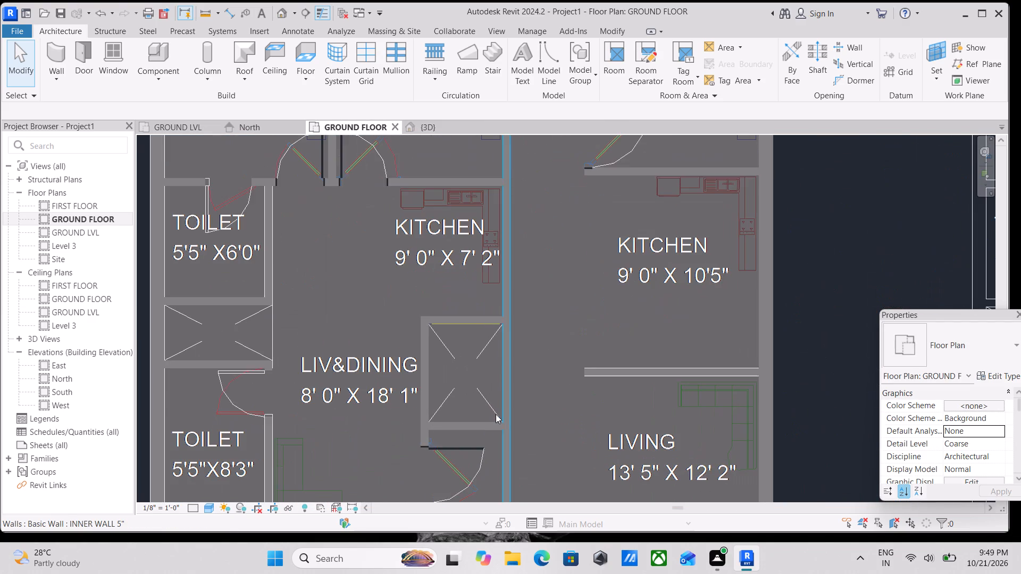
{"action": "key", "text": "w"}
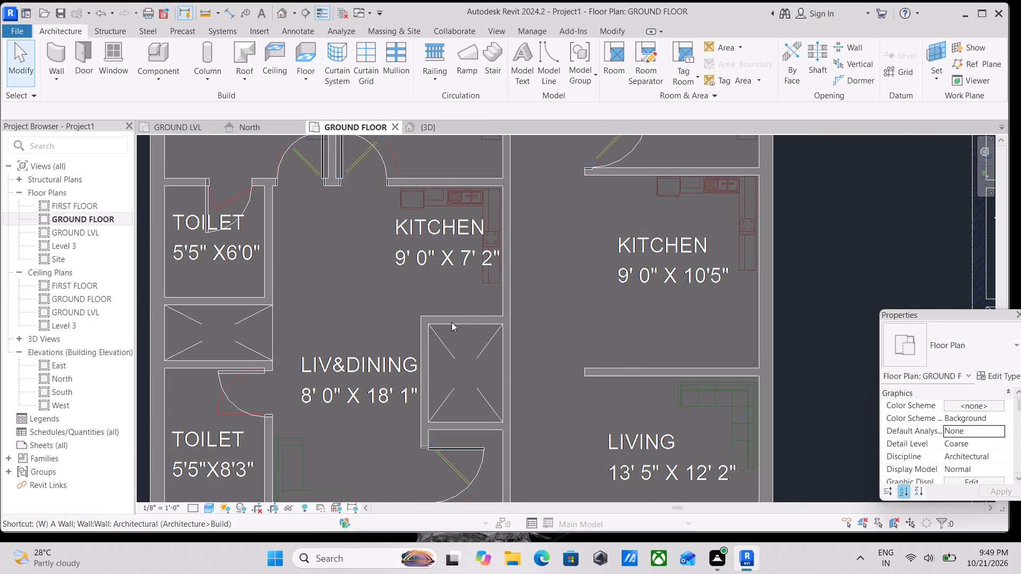
{"action": "scroll", "coordinate": [424, 328], "scroll_direction": "up", "scroll_amount": 1}
{"action": "key", "text": "Escape"}
{"action": "left_click", "coordinate": [451, 320]}
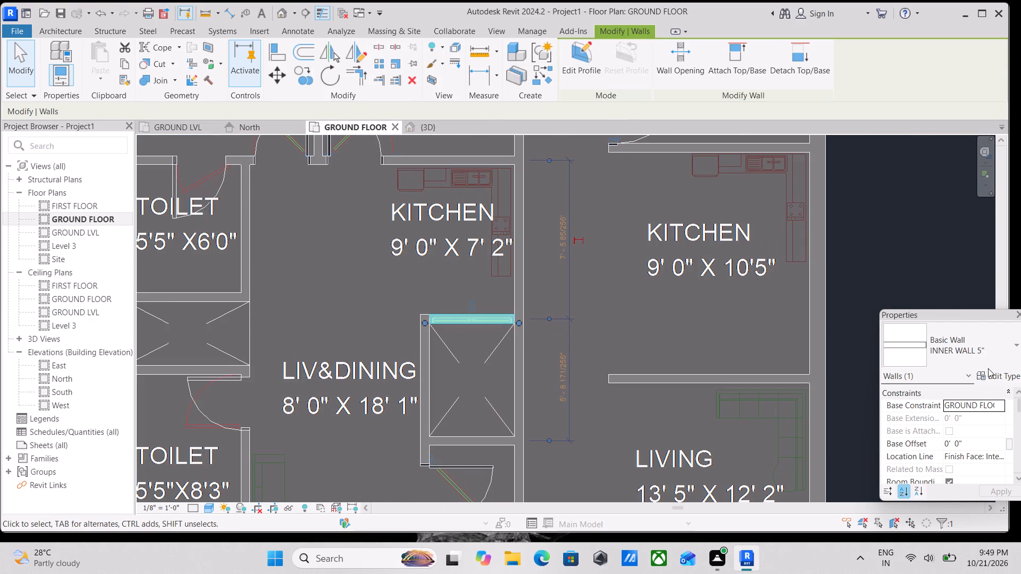
{"action": "left_click", "coordinate": [990, 366]}
{"action": "scroll", "coordinate": [946, 265], "scroll_direction": "down", "scroll_amount": 2}
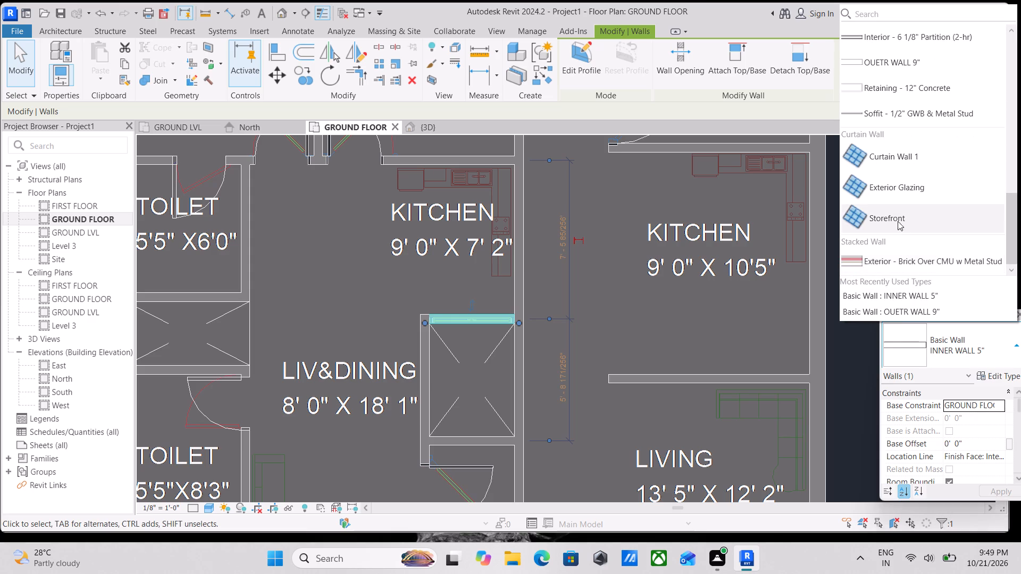
{"action": "left_click", "coordinate": [898, 217]}
{"action": "scroll", "coordinate": [510, 326], "scroll_direction": "up", "scroll_amount": 3}
{"action": "key", "text": "Escape"}
Change the same shaft's opposite wall, next to the entrance door, to the Storefront curtain wall type.
{"action": "scroll", "coordinate": [420, 312], "scroll_direction": "up", "scroll_amount": 4}
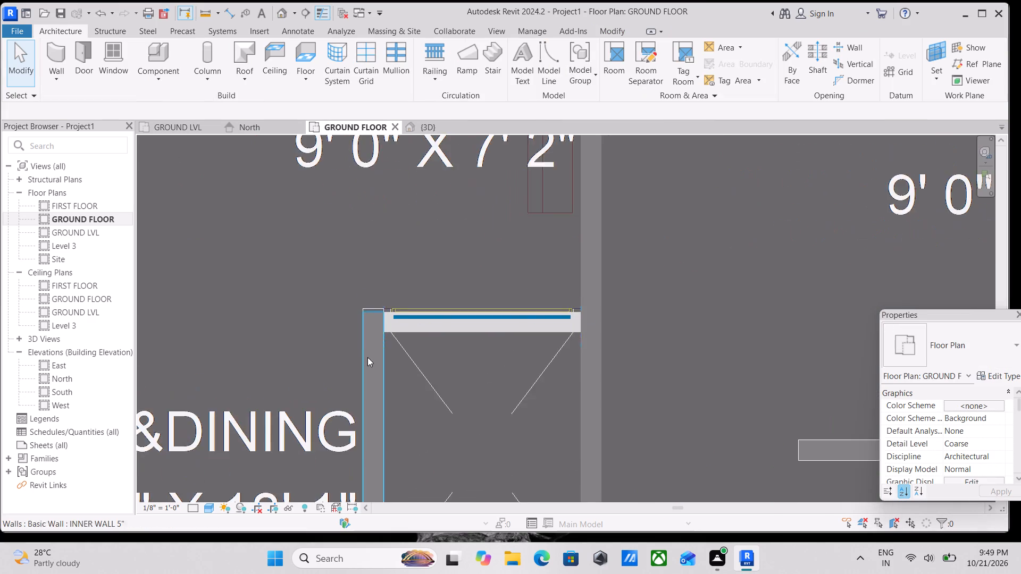
{"action": "scroll", "coordinate": [367, 357], "scroll_direction": "up", "scroll_amount": 2}
{"action": "middle_click_drag", "start_coordinate": [519, 331], "coordinate": [538, 367]}
{"action": "scroll", "coordinate": [538, 367], "scroll_direction": "up", "scroll_amount": 1}
{"action": "scroll", "coordinate": [538, 363], "scroll_direction": "down", "scroll_amount": 3}
{"action": "middle_click_drag", "start_coordinate": [538, 363], "coordinate": [567, 231]}
{"action": "scroll", "coordinate": [586, 297], "scroll_direction": "down", "scroll_amount": 3}
{"action": "middle_click_drag", "start_coordinate": [586, 298], "coordinate": [588, 224]}
{"action": "left_click", "coordinate": [615, 382]}
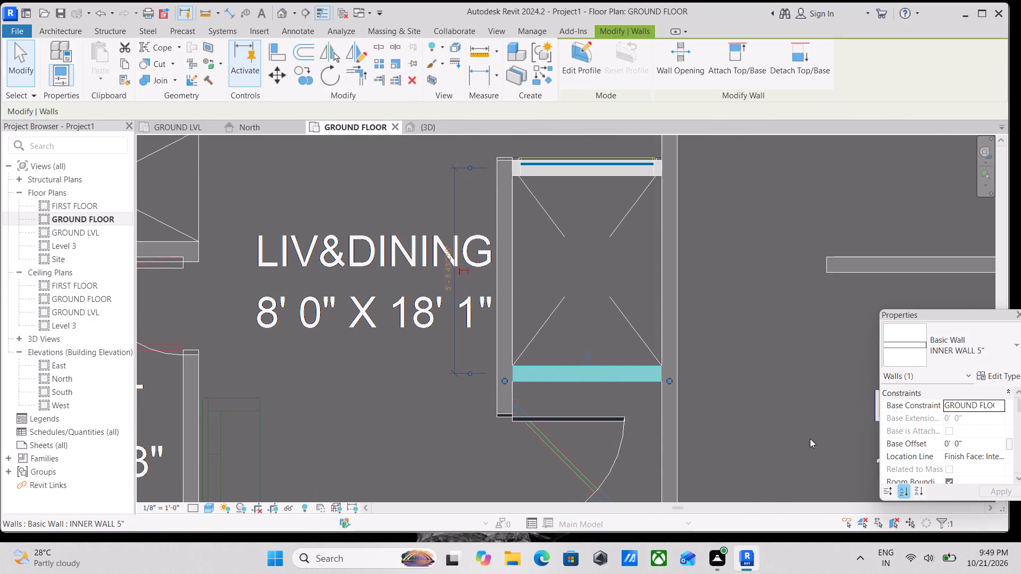
{"action": "scroll", "coordinate": [1012, 358], "scroll_direction": "down", "scroll_amount": 1}
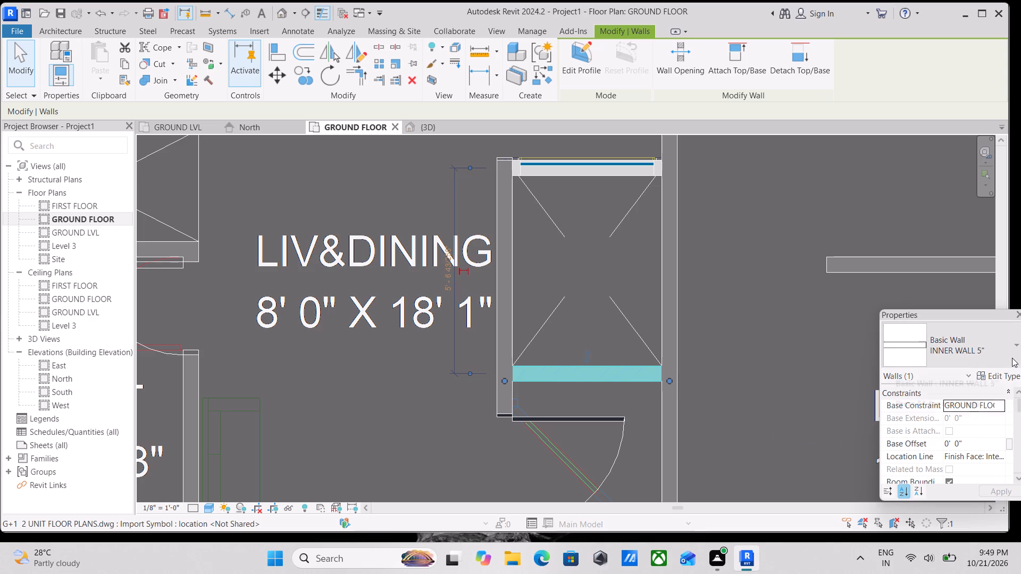
{"action": "scroll", "coordinate": [1012, 361], "scroll_direction": "down", "scroll_amount": 1}
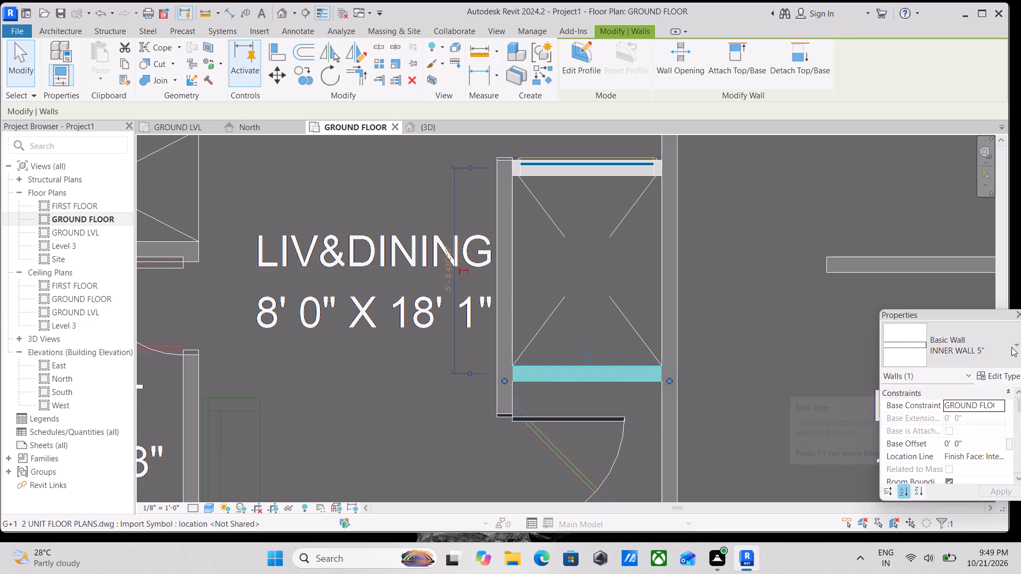
{"action": "left_click", "coordinate": [1011, 347]}
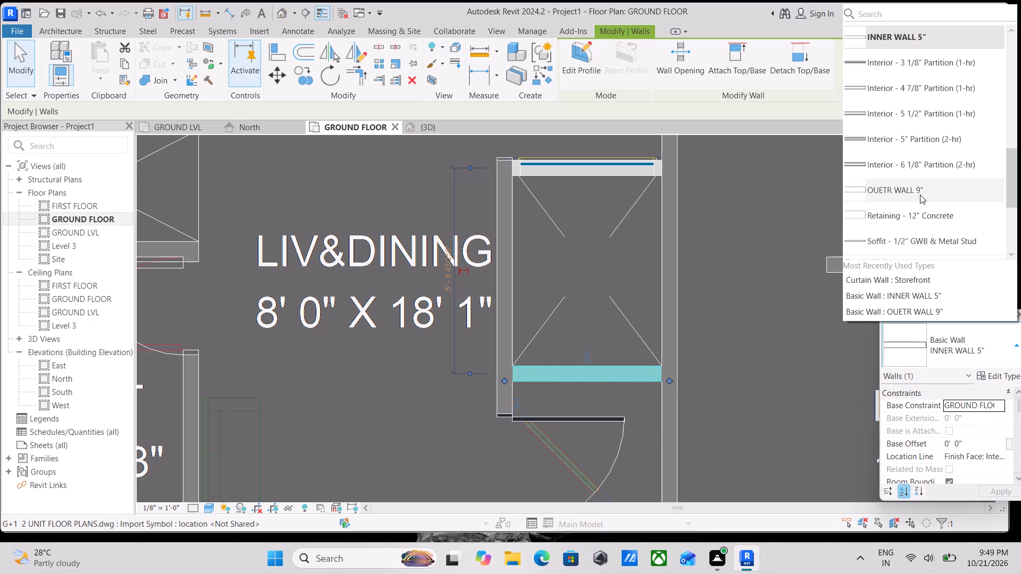
{"action": "scroll", "coordinate": [909, 251], "scroll_direction": "down", "scroll_amount": 2}
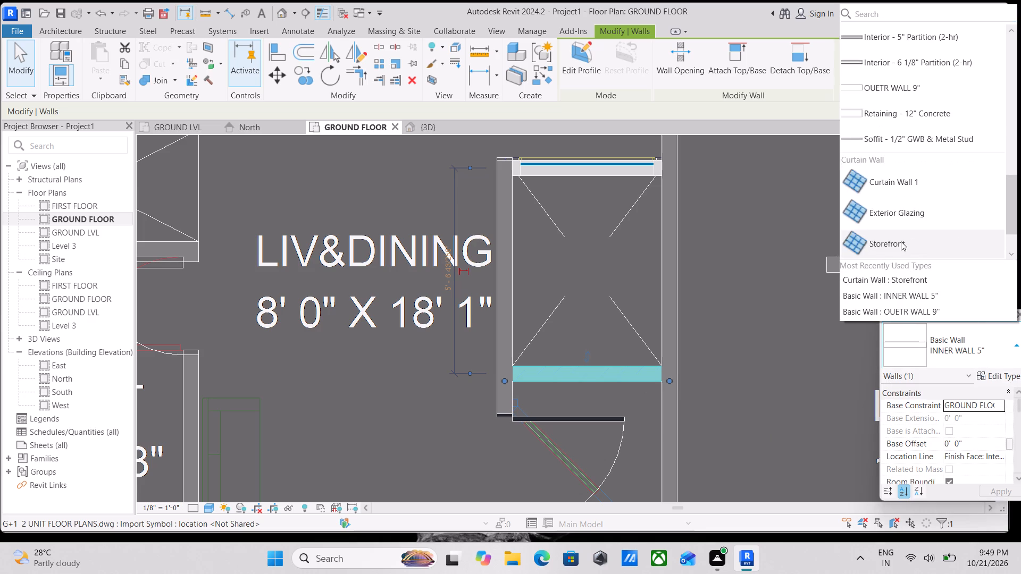
{"action": "left_click", "coordinate": [901, 241]}
{"action": "scroll", "coordinate": [545, 368], "scroll_direction": "down", "scroll_amount": 3}
{"action": "key", "text": "Escape"}
Examine the ground floor plan from the shaft beside LIV&DINING across to the bedrooms and their outer wall.
{"action": "middle_click_drag", "start_coordinate": [545, 368], "coordinate": [564, 392]}
{"action": "scroll", "coordinate": [564, 392], "scroll_direction": "up", "scroll_amount": 1}
{"action": "scroll", "coordinate": [571, 368], "scroll_direction": "down", "scroll_amount": 2}
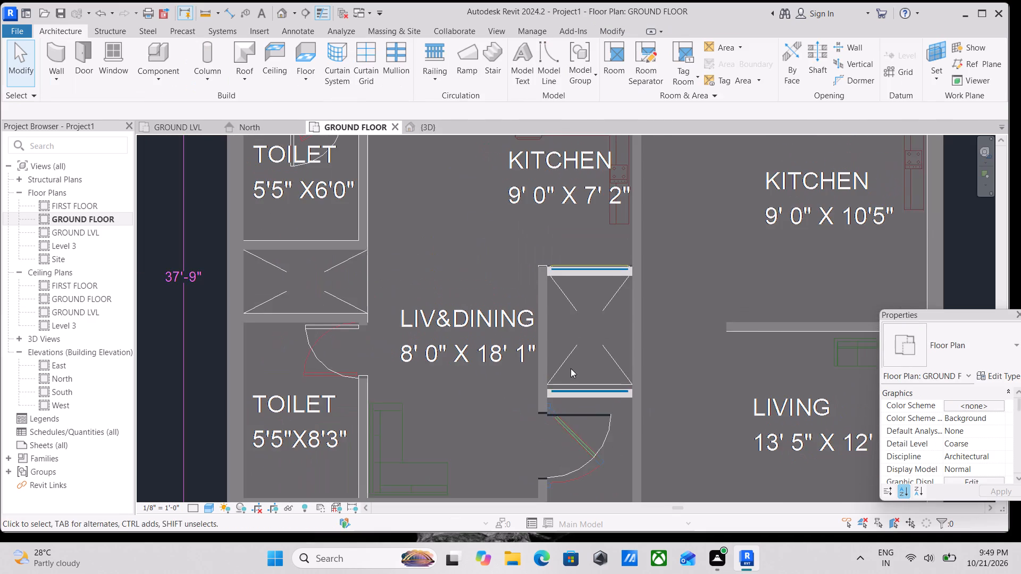
{"action": "middle_click_drag", "start_coordinate": [571, 368], "coordinate": [575, 379]}
{"action": "scroll", "coordinate": [575, 379], "scroll_direction": "down", "scroll_amount": 1}
{"action": "middle_click_drag", "start_coordinate": [575, 379], "coordinate": [562, 356]}
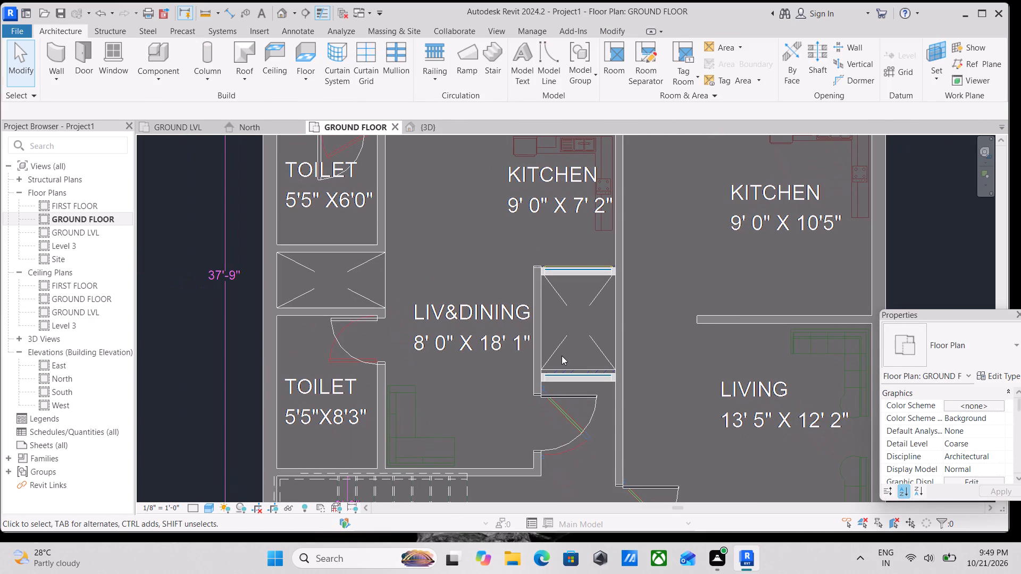
{"action": "scroll", "coordinate": [520, 359], "scroll_direction": "down", "scroll_amount": 2}
{"action": "middle_click_drag", "start_coordinate": [522, 361], "coordinate": [565, 429]}
{"action": "middle_click_drag", "start_coordinate": [574, 336], "coordinate": [588, 430]}
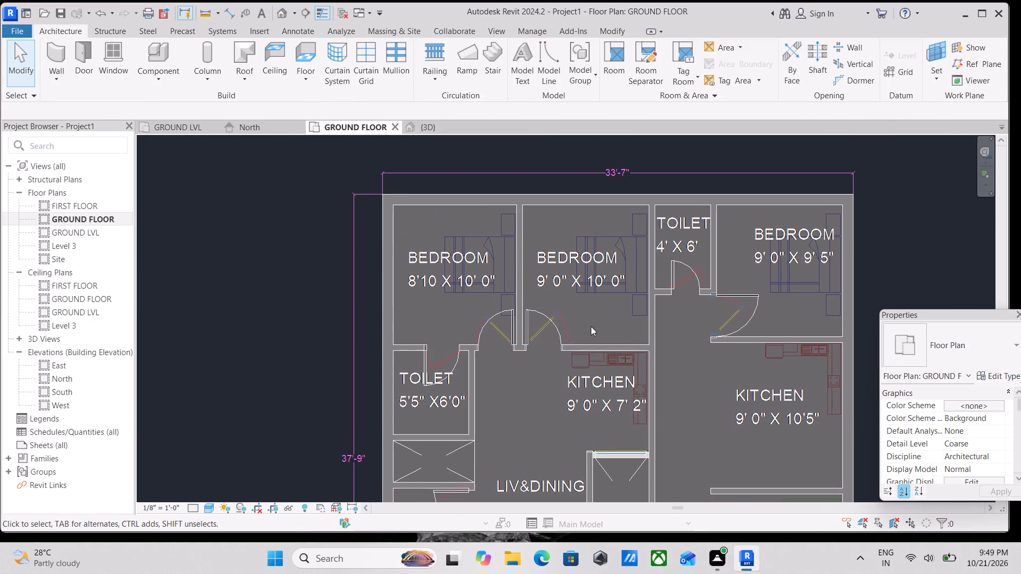
{"action": "middle_click_drag", "start_coordinate": [579, 282], "coordinate": [583, 326]}
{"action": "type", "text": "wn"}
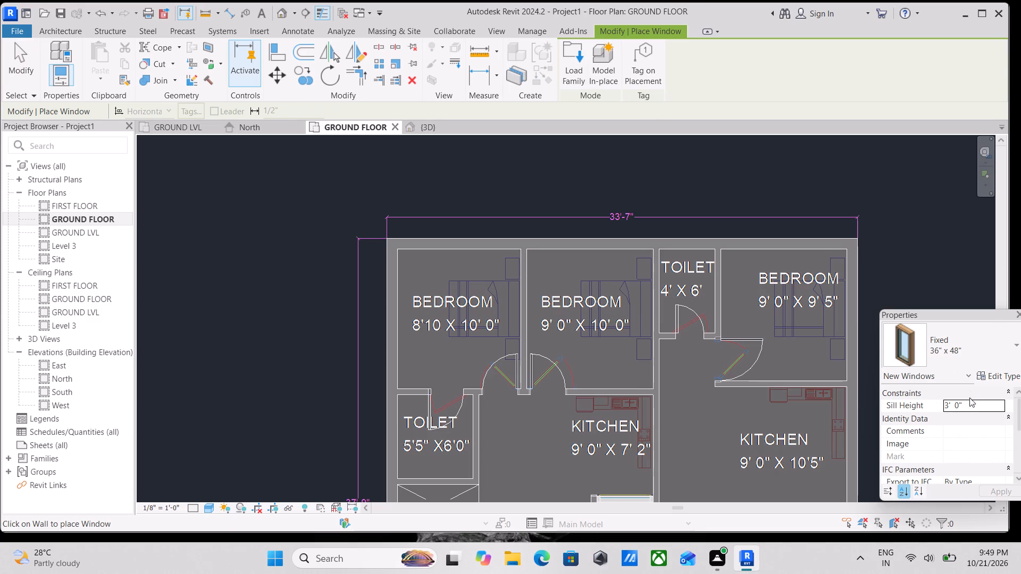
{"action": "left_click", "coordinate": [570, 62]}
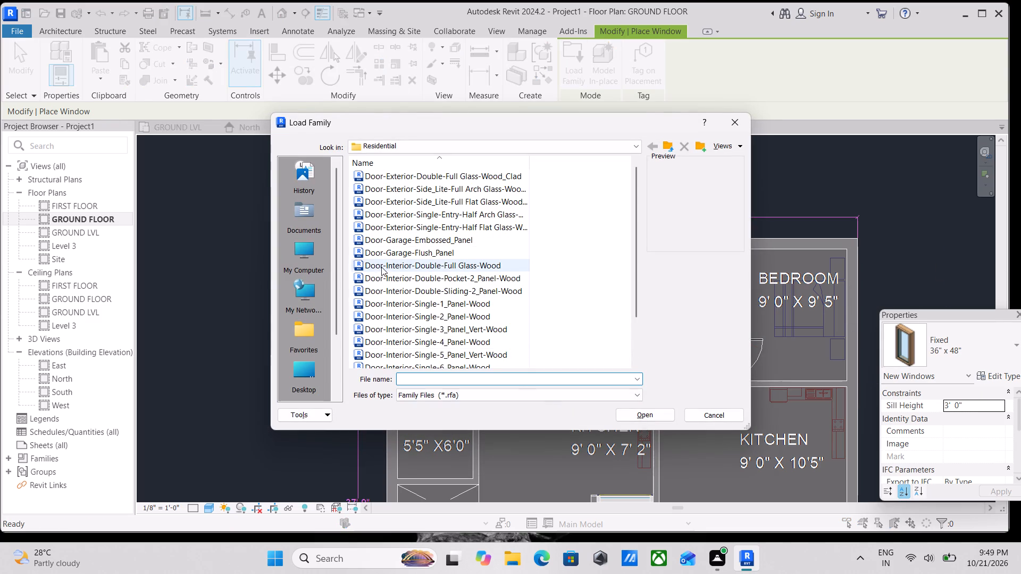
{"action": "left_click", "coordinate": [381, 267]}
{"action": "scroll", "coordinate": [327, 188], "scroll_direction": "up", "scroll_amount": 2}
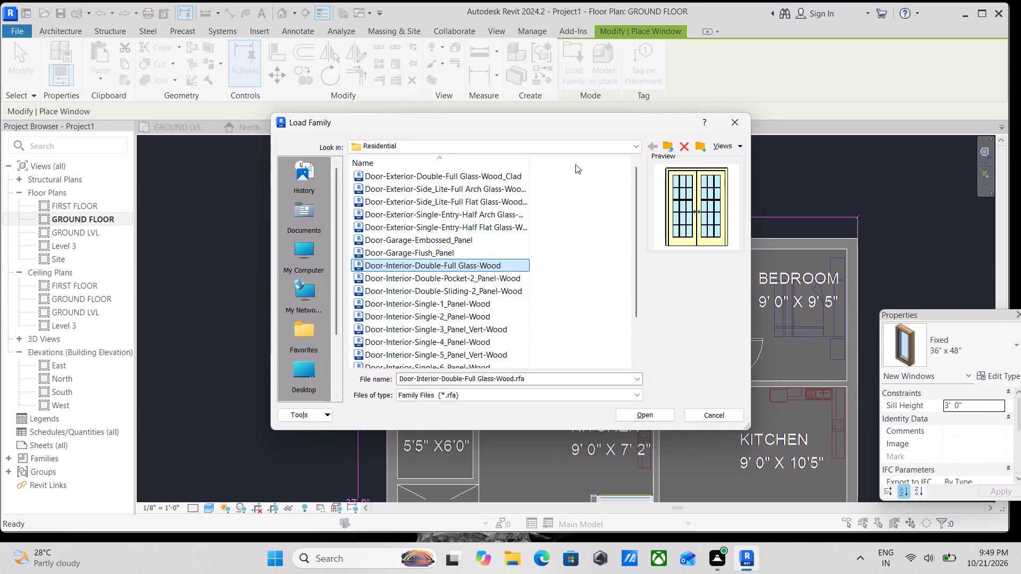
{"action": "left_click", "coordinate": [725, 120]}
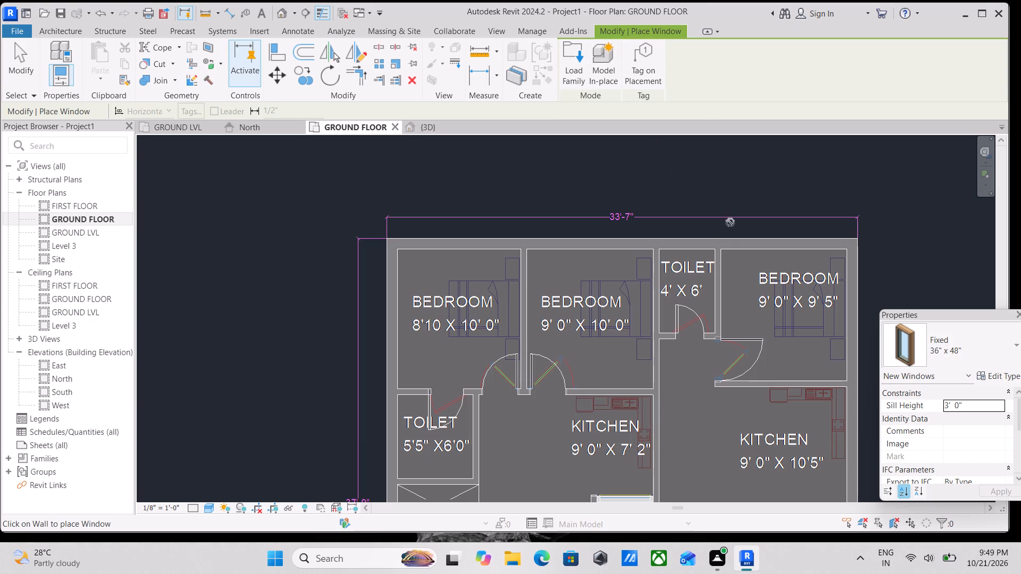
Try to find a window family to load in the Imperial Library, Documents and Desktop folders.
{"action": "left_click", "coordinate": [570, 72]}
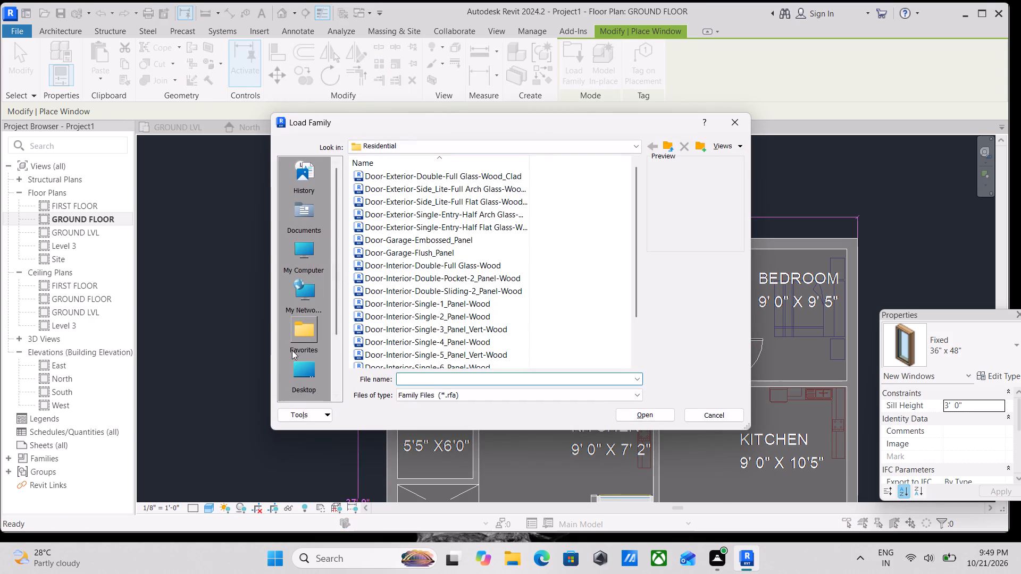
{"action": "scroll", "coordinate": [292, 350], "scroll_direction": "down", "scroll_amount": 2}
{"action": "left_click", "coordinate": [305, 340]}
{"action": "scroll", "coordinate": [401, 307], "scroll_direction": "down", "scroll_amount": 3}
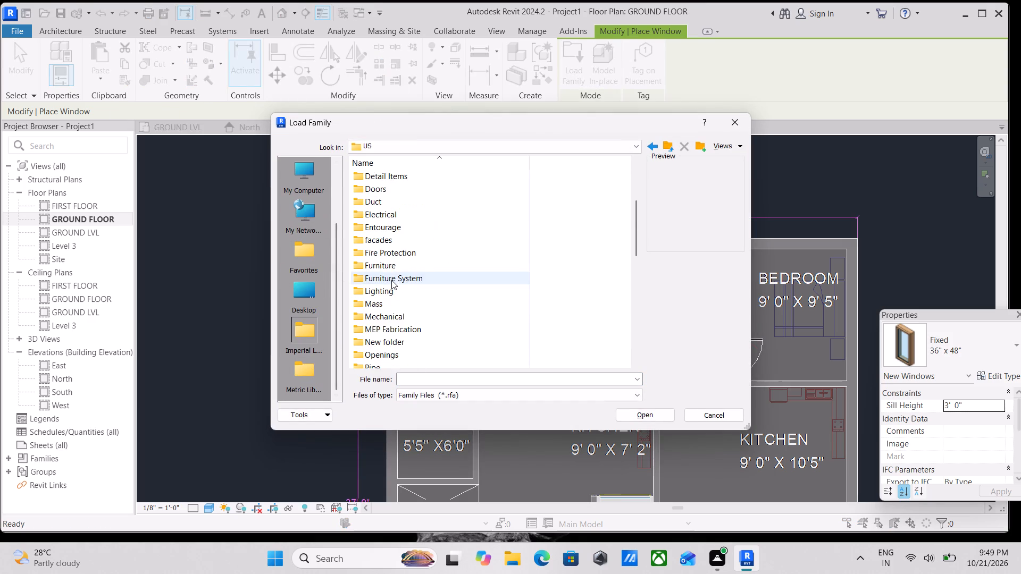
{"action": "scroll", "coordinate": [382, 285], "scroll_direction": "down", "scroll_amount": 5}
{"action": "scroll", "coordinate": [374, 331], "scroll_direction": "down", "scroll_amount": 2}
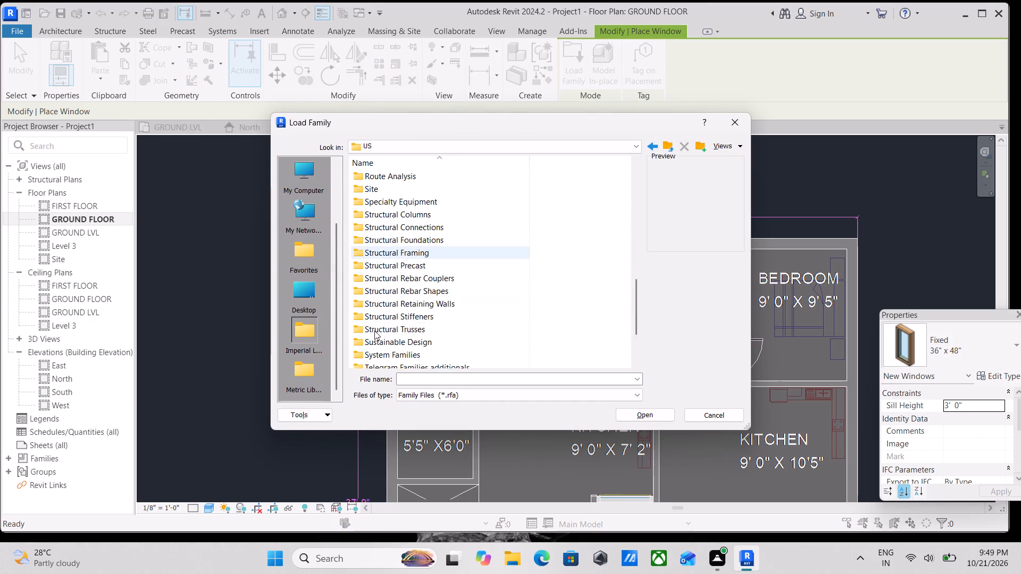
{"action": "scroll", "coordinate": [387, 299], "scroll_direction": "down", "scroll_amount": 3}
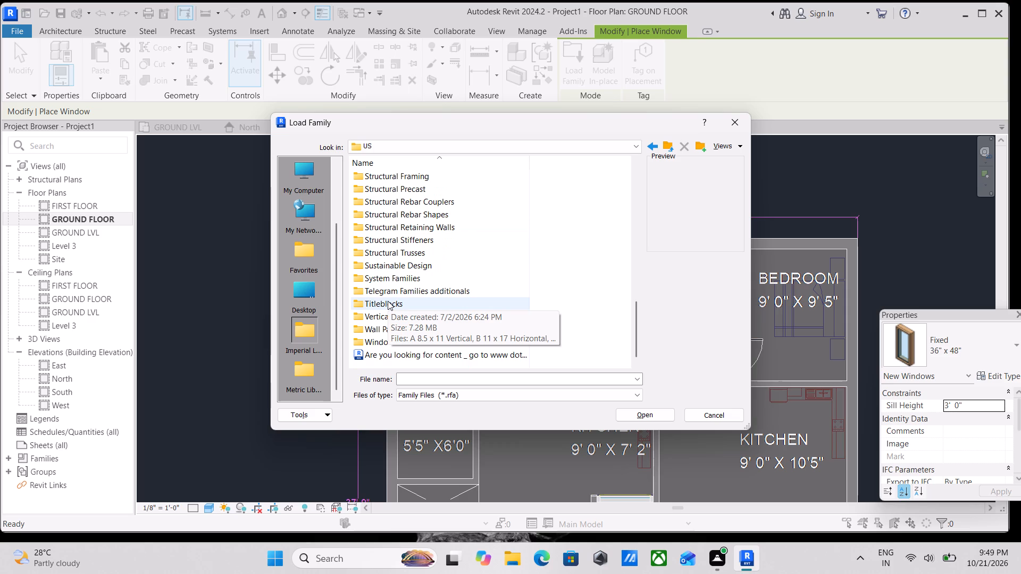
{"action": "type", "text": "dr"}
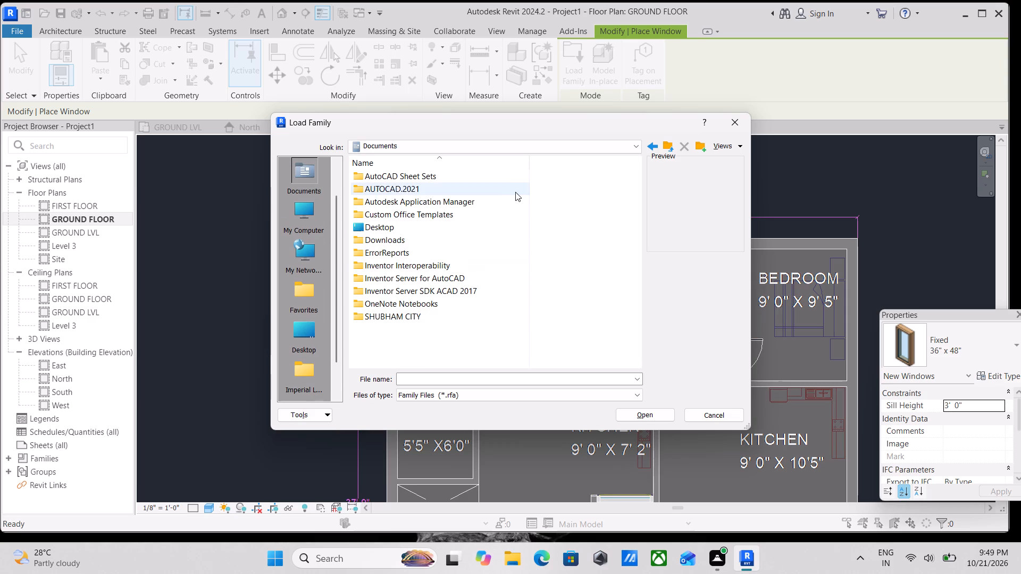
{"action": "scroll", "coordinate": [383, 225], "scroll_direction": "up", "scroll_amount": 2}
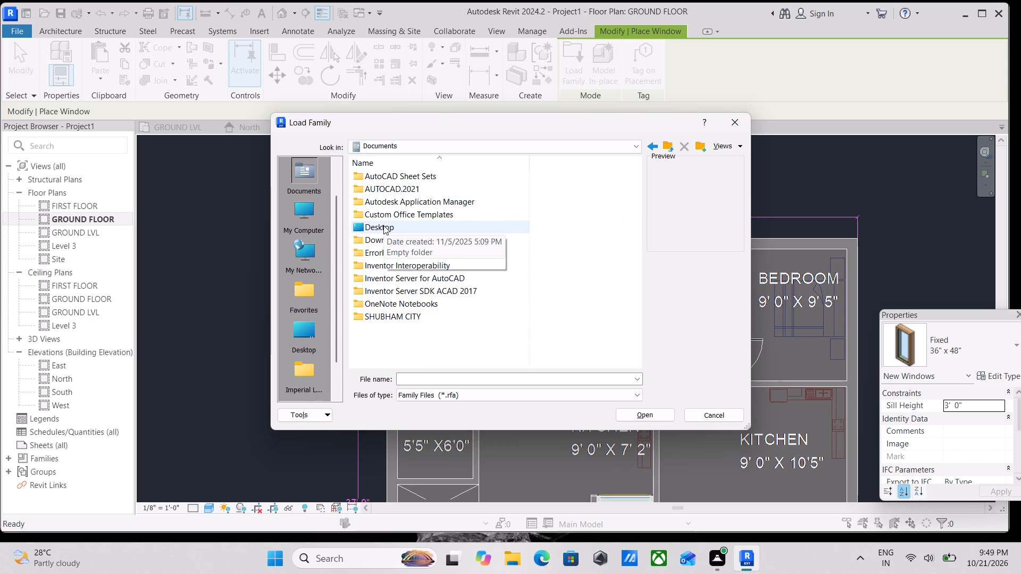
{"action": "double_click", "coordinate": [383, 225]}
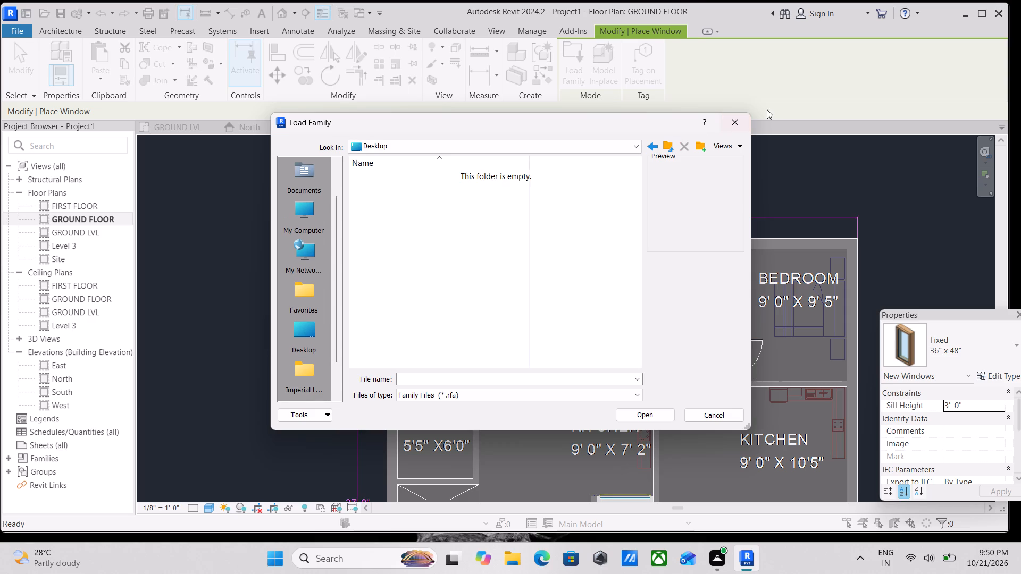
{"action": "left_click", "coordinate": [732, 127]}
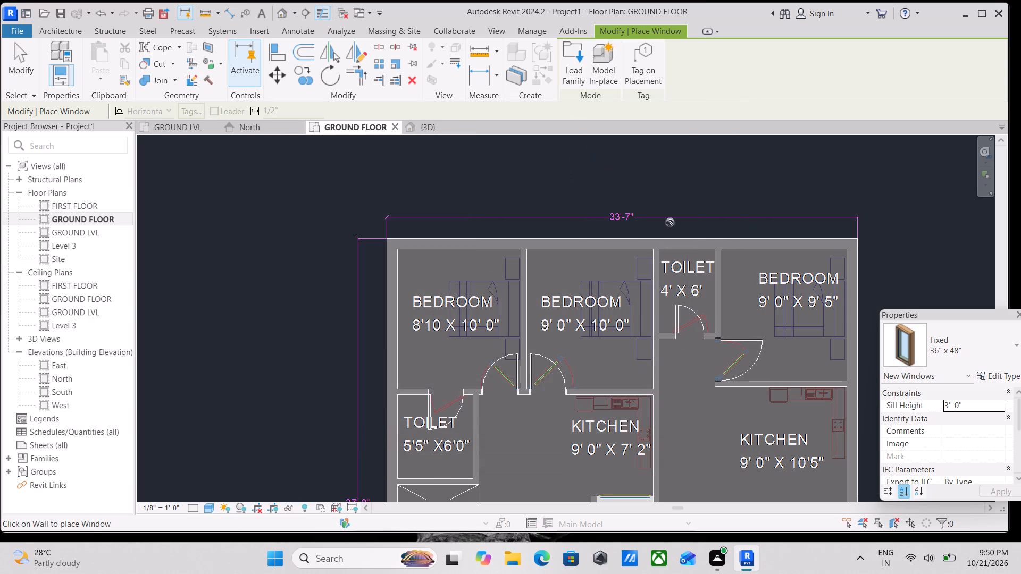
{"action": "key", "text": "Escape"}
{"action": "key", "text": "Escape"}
Start placing a window and browse to the Windows folder of the Imperial Library for loading a family.
{"action": "type", "text": "wn"}
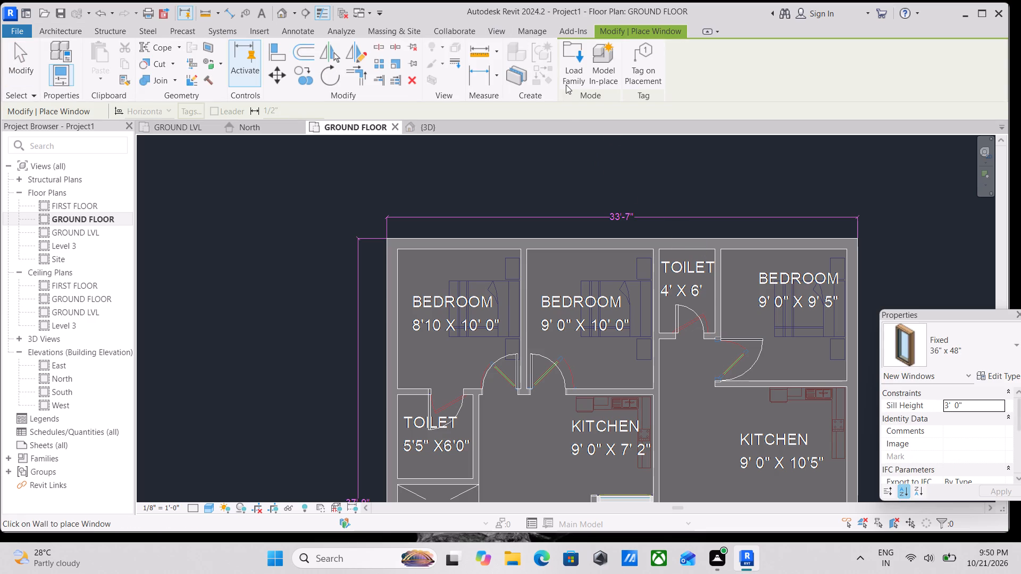
{"action": "left_click", "coordinate": [569, 81]}
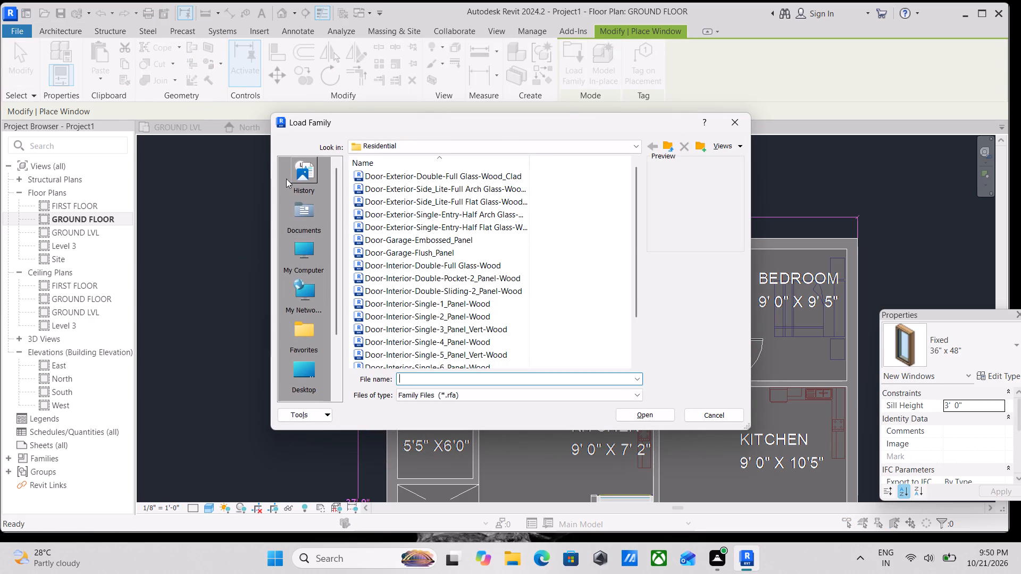
{"action": "left_click", "coordinate": [320, 215]}
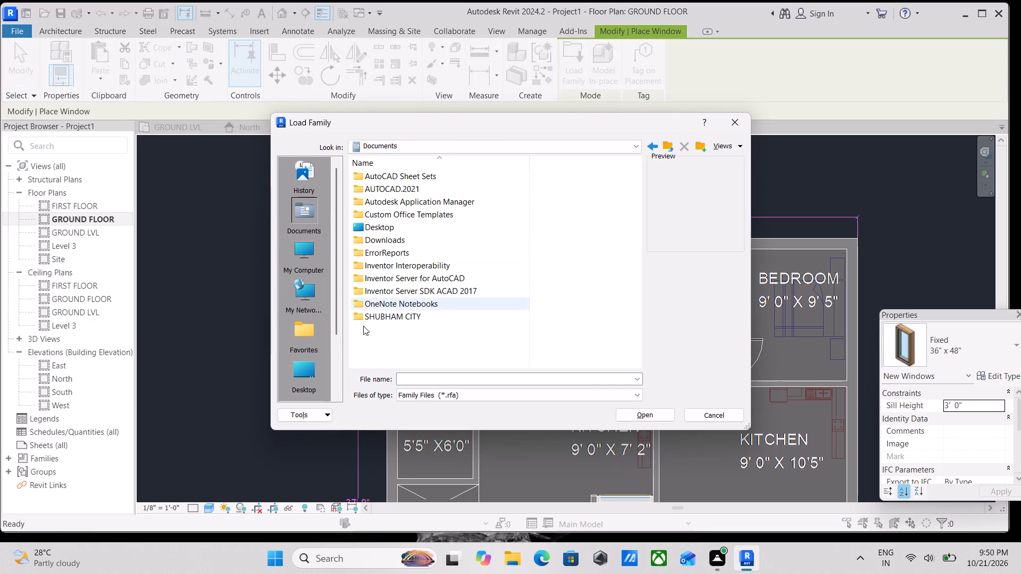
{"action": "left_click", "coordinate": [298, 250]}
{"action": "left_click", "coordinate": [309, 216]}
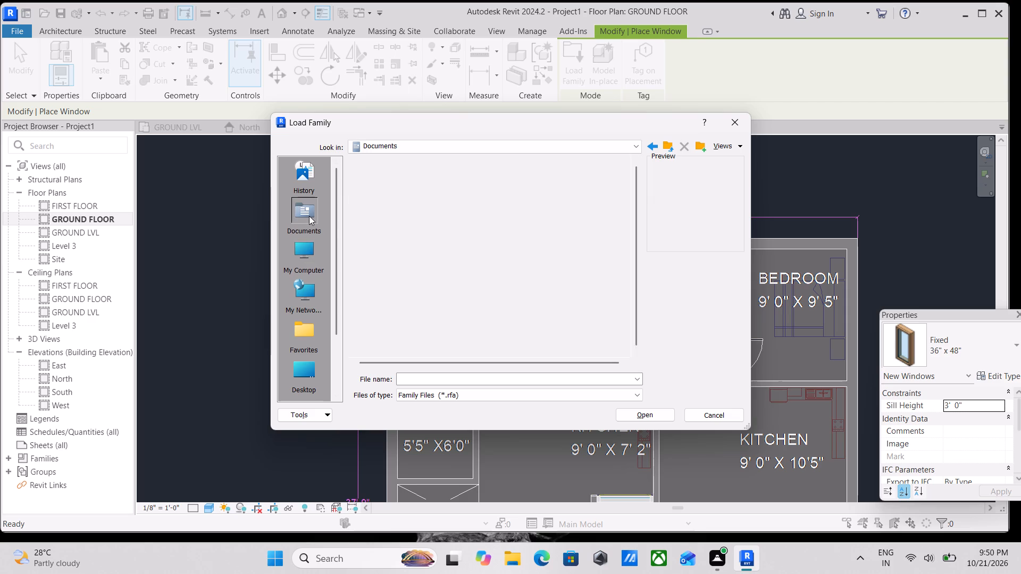
{"action": "scroll", "coordinate": [406, 265], "scroll_direction": "down", "scroll_amount": 3}
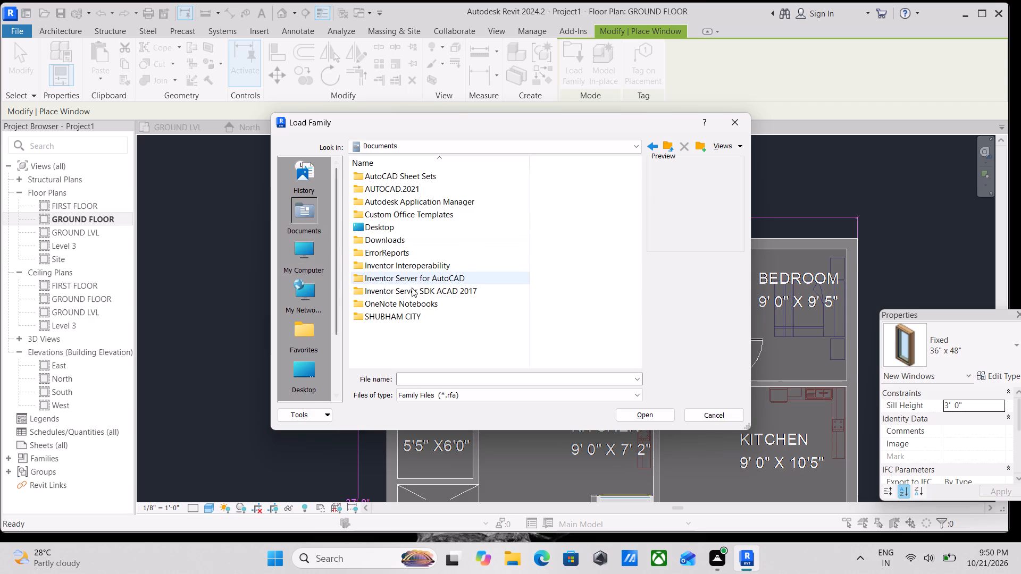
{"action": "scroll", "coordinate": [395, 252], "scroll_direction": "down", "scroll_amount": 1}
{"action": "scroll", "coordinate": [305, 333], "scroll_direction": "down", "scroll_amount": 3}
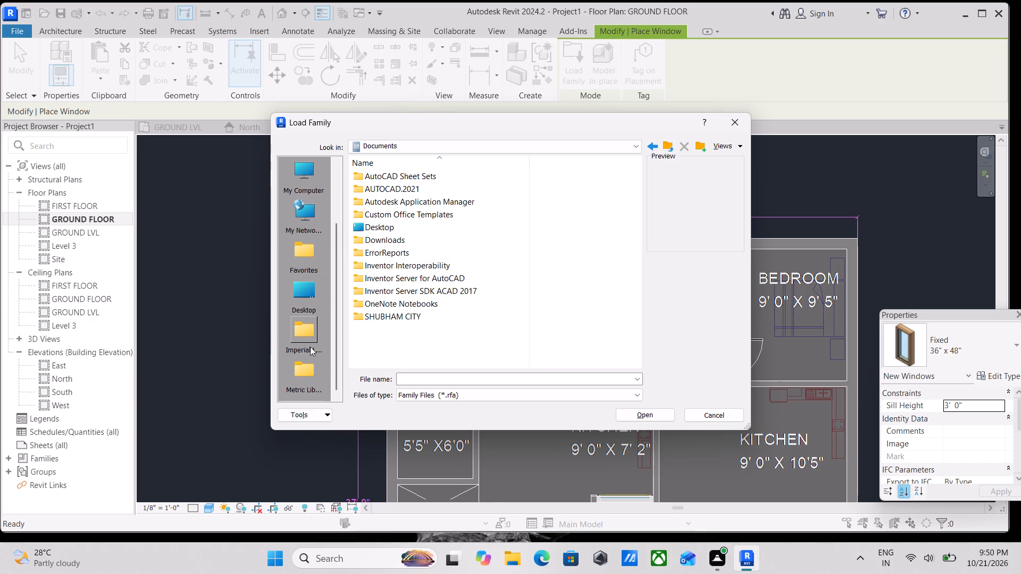
{"action": "double_click", "coordinate": [308, 333]}
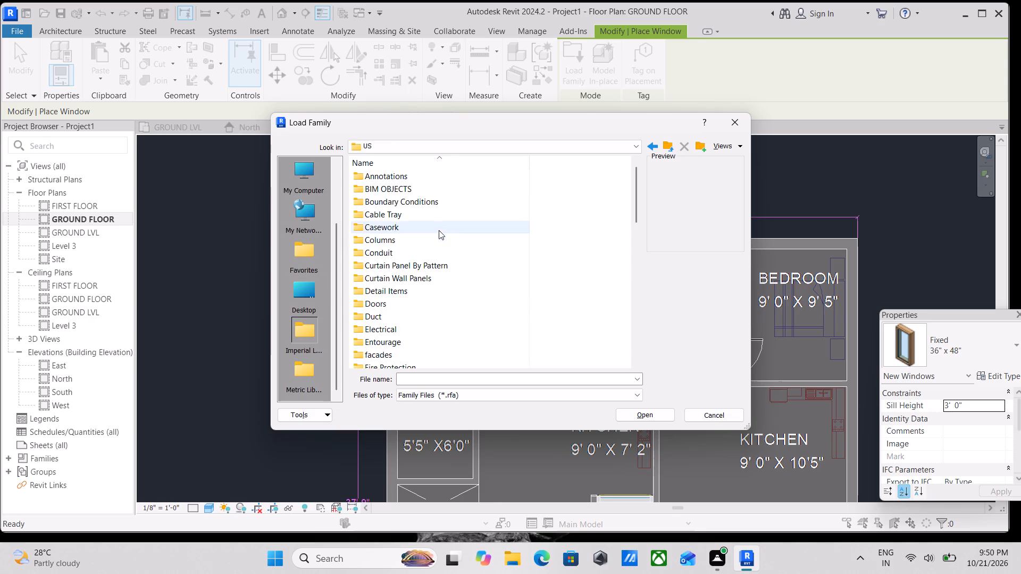
{"action": "scroll", "coordinate": [413, 272], "scroll_direction": "down", "scroll_amount": 1}
{"action": "scroll", "coordinate": [411, 323], "scroll_direction": "down", "scroll_amount": 5}
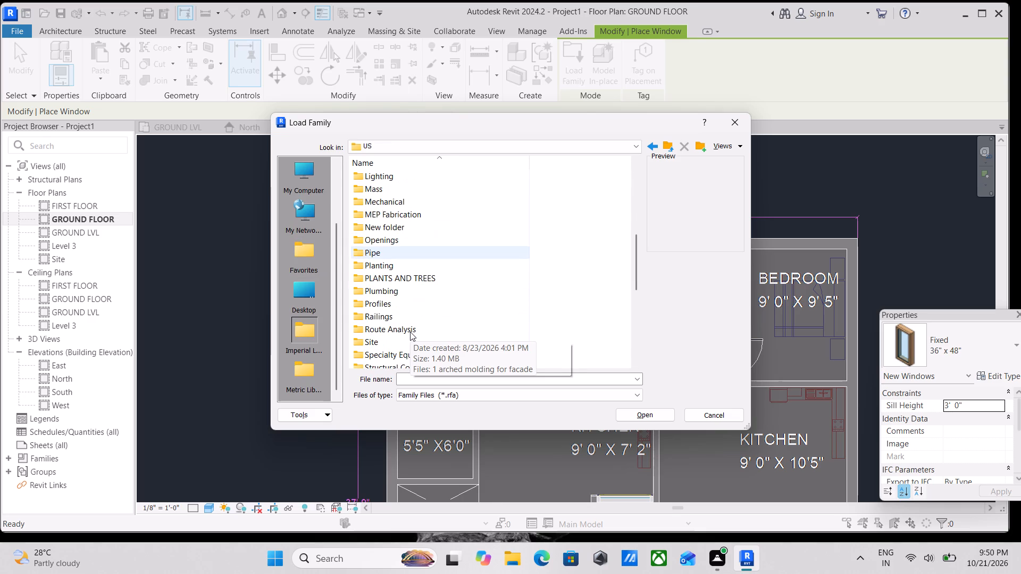
{"action": "scroll", "coordinate": [410, 332], "scroll_direction": "down", "scroll_amount": 5}
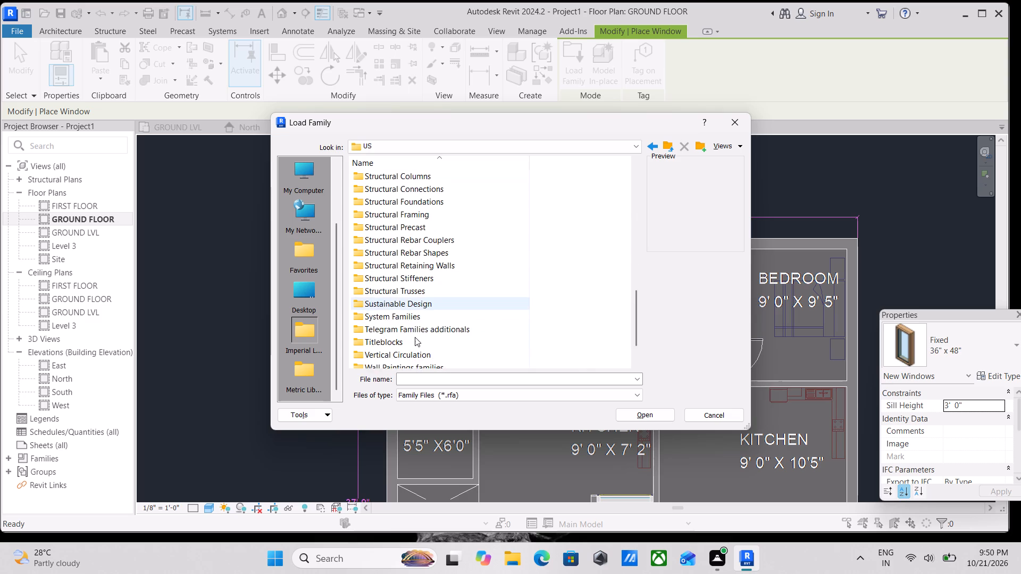
{"action": "scroll", "coordinate": [414, 337], "scroll_direction": "down", "scroll_amount": 3}
{"action": "double_click", "coordinate": [394, 344]}
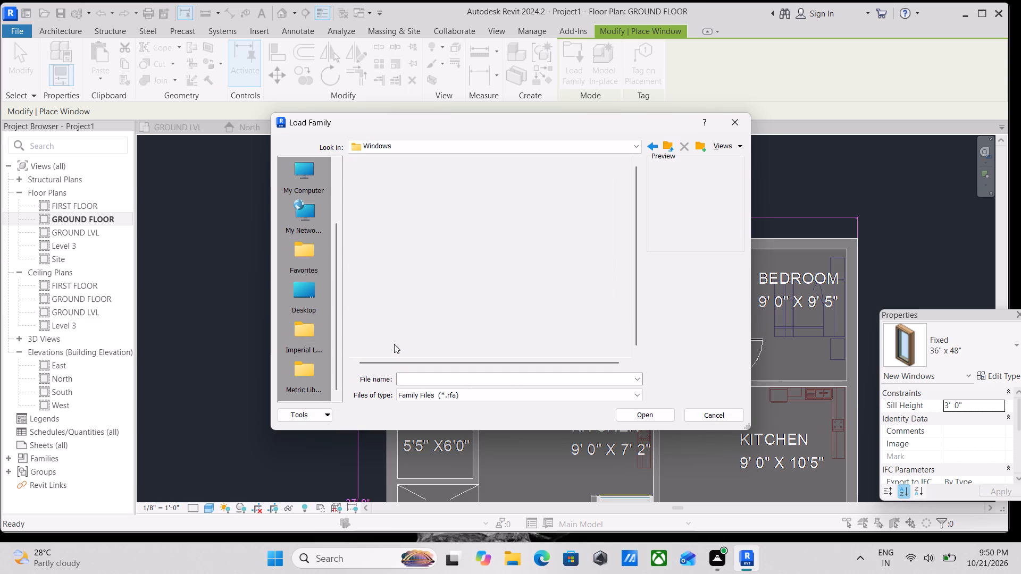
Examine the previews of the fixed, bay, casement, hung and sliding window families in the Windows folder.
{"action": "left_click", "coordinate": [415, 271]}
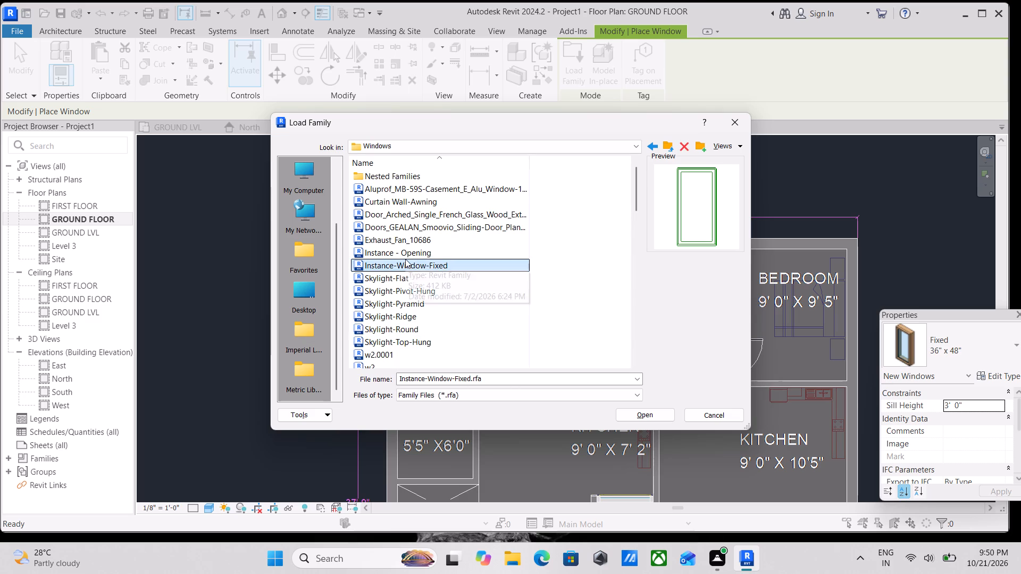
{"action": "left_click", "coordinate": [405, 259]}
{"action": "left_click", "coordinate": [405, 239]}
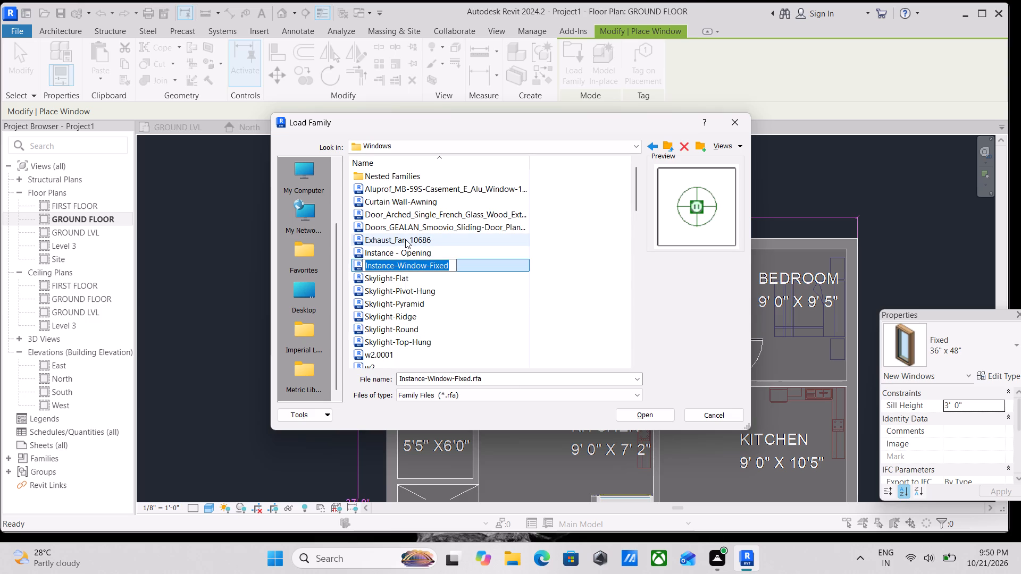
{"action": "scroll", "coordinate": [405, 239], "scroll_direction": "down", "scroll_amount": 5}
{"action": "left_click", "coordinate": [383, 272]}
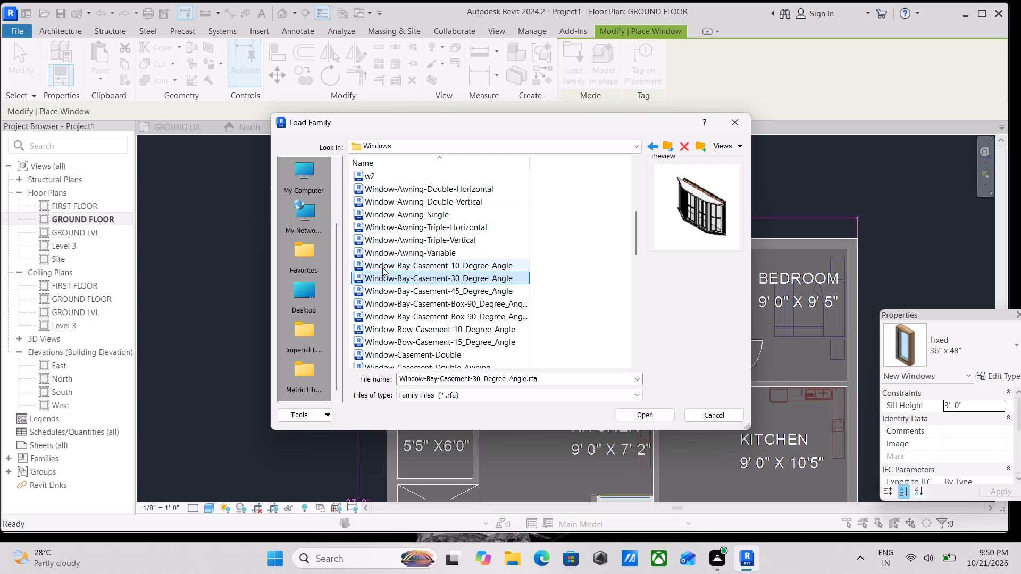
{"action": "left_click", "coordinate": [394, 230]}
{"action": "left_click", "coordinate": [403, 317]}
{"action": "scroll", "coordinate": [404, 318], "scroll_direction": "down", "scroll_amount": 2}
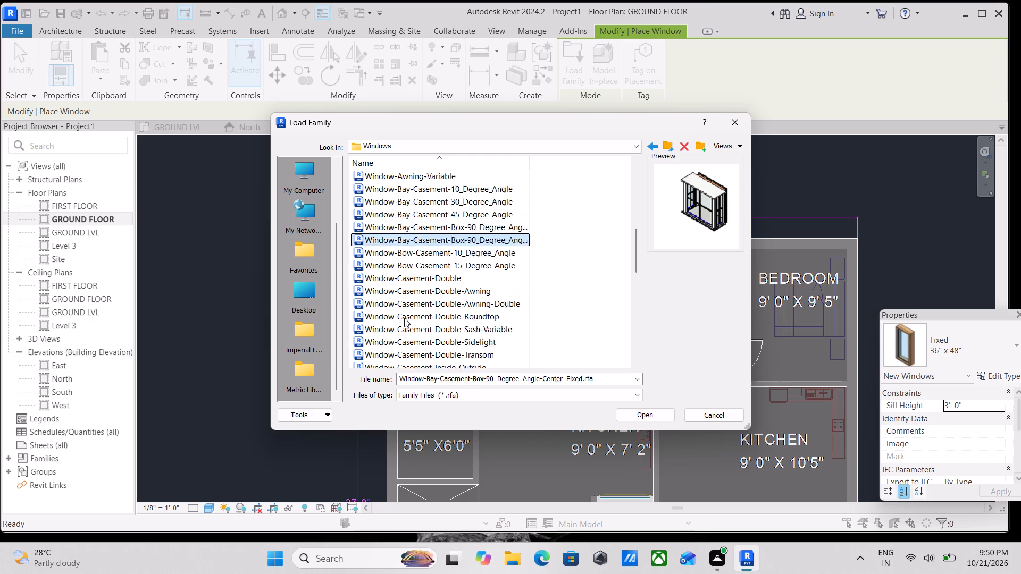
{"action": "scroll", "coordinate": [404, 318], "scroll_direction": "down", "scroll_amount": 1}
{"action": "left_click", "coordinate": [405, 300]}
{"action": "scroll", "coordinate": [405, 300], "scroll_direction": "down", "scroll_amount": 6}
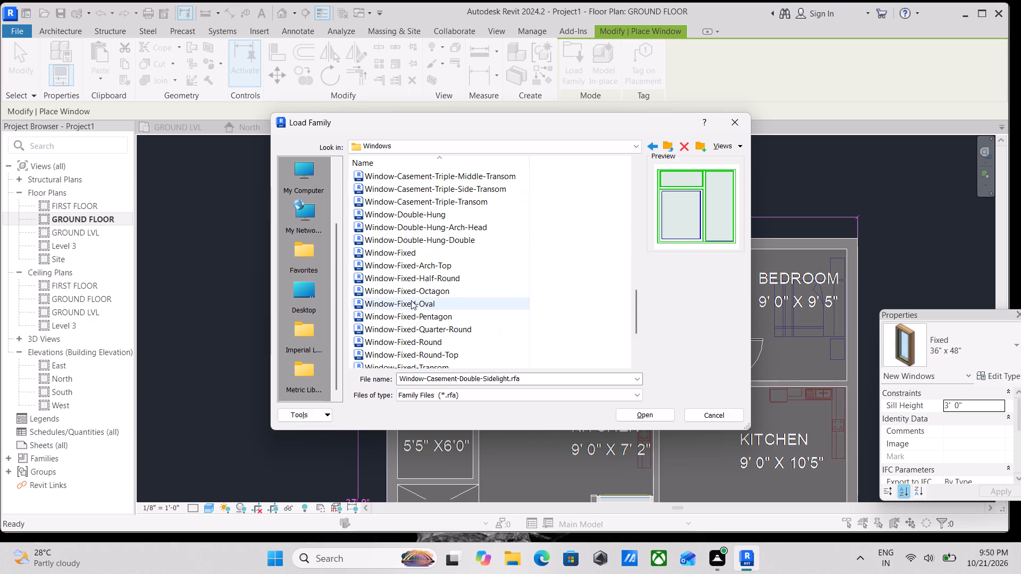
{"action": "scroll", "coordinate": [439, 310], "scroll_direction": "down", "scroll_amount": 7}
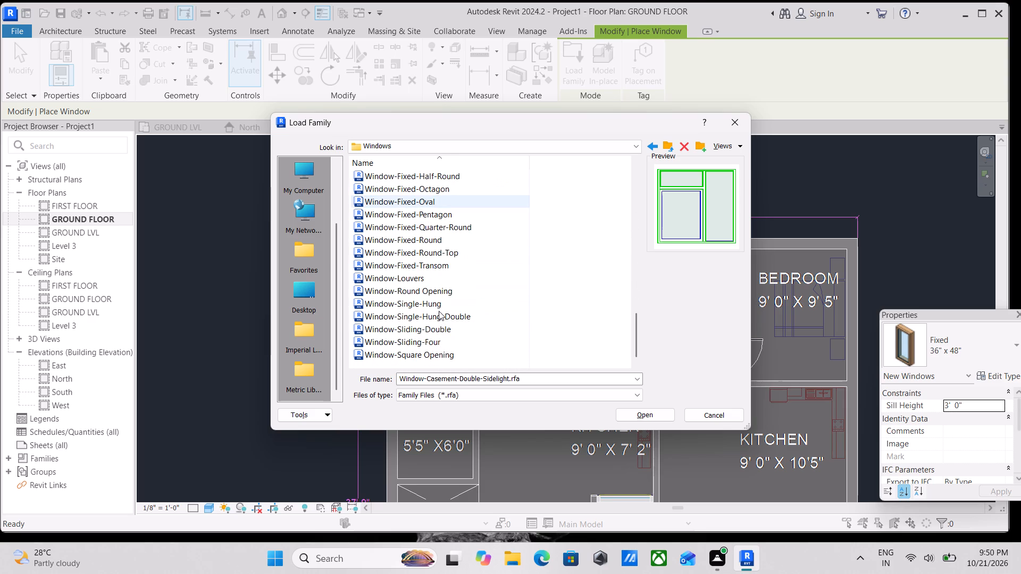
{"action": "left_click", "coordinate": [430, 305]}
{"action": "left_click", "coordinate": [421, 322]}
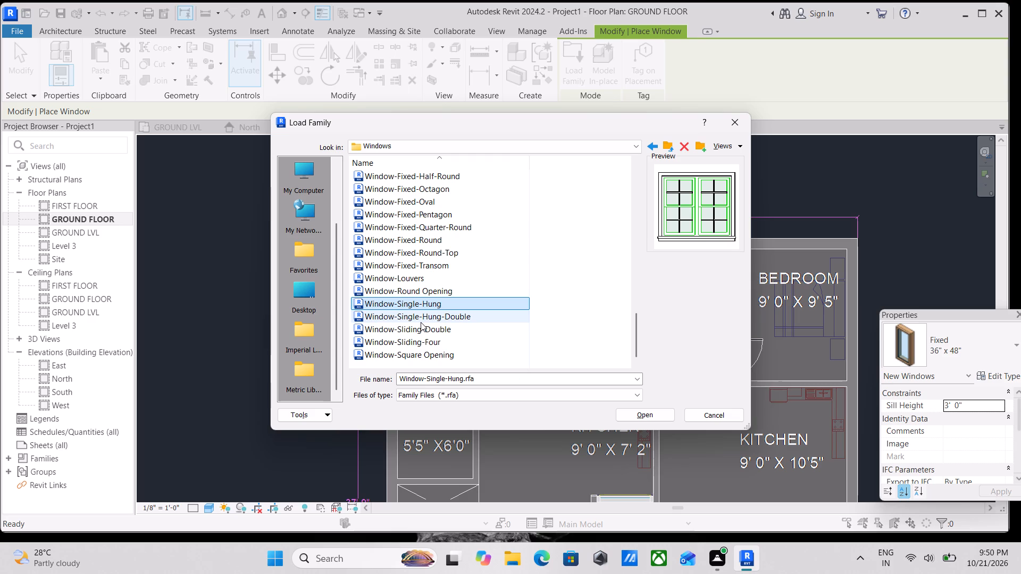
{"action": "scroll", "coordinate": [421, 323], "scroll_direction": "down", "scroll_amount": 2}
{"action": "left_click", "coordinate": [420, 330]}
{"action": "left_click", "coordinate": [414, 342]}
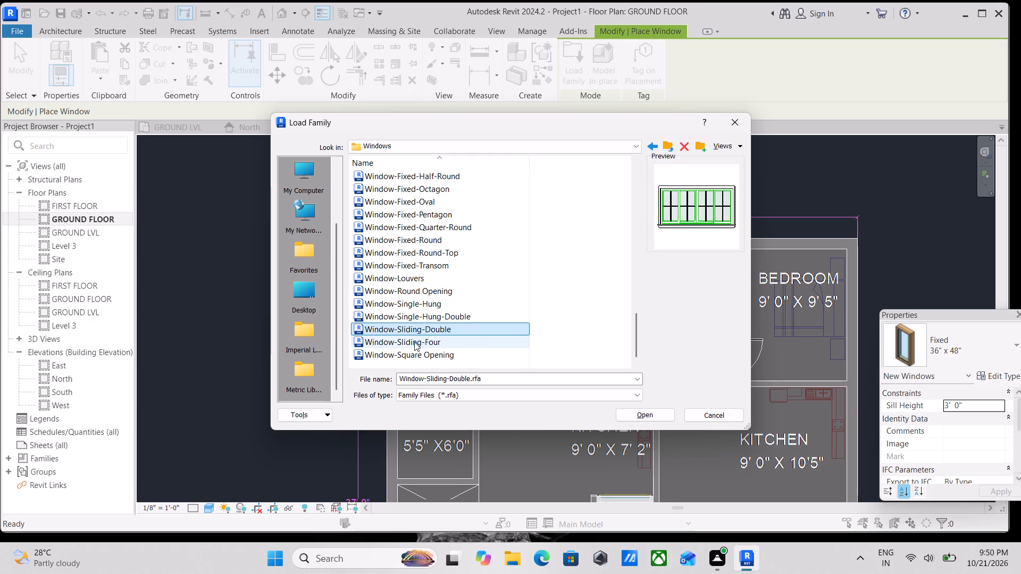
{"action": "left_click", "coordinate": [417, 352]}
{"action": "scroll", "coordinate": [417, 352], "scroll_direction": "up", "scroll_amount": 3}
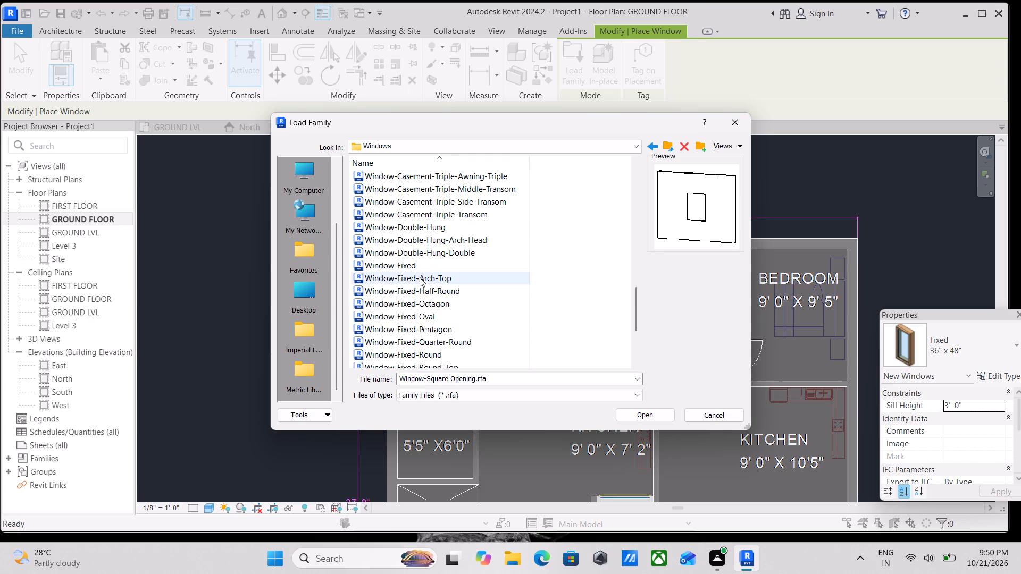
{"action": "left_click", "coordinate": [419, 268]}
{"action": "left_click", "coordinate": [418, 251]}
{"action": "left_click", "coordinate": [418, 234]}
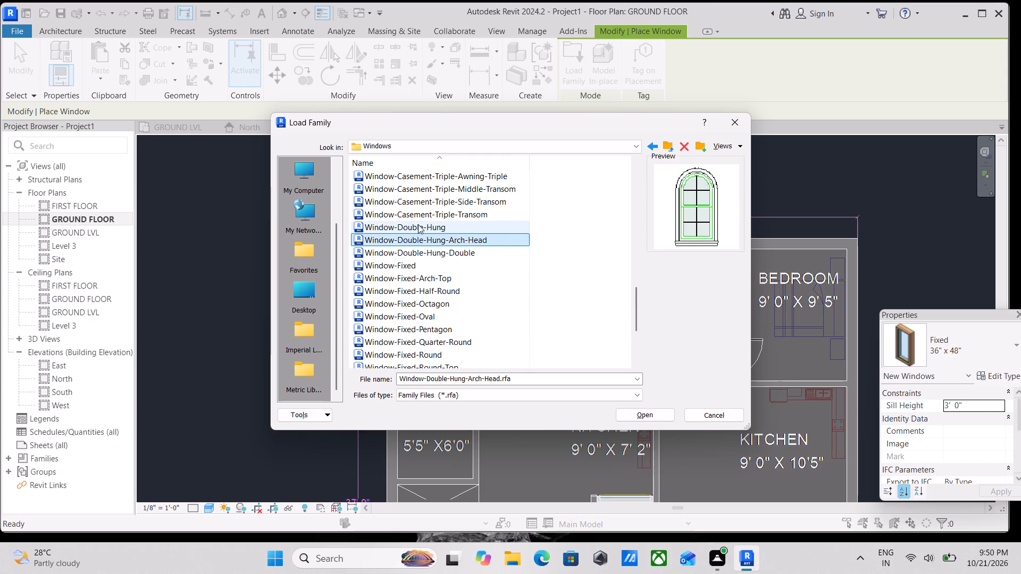
{"action": "left_click", "coordinate": [418, 224]}
{"action": "scroll", "coordinate": [418, 218], "scroll_direction": "up", "scroll_amount": 2}
{"action": "left_click", "coordinate": [418, 218]}
{"action": "left_click", "coordinate": [418, 230]}
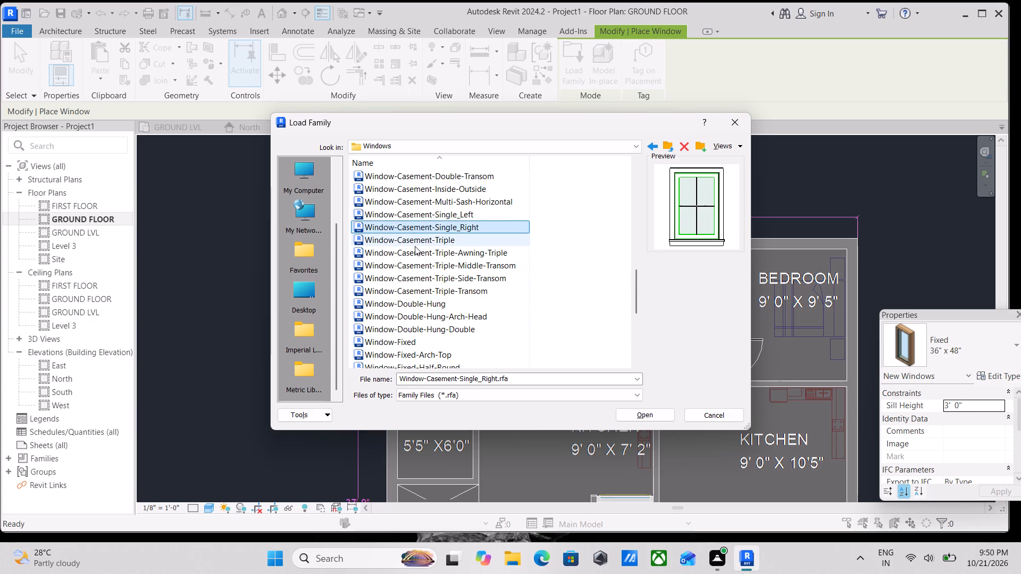
Compare the triple casement variants and load the Window-Casement-Triple-Side-Transom family into the project.
{"action": "left_click", "coordinate": [415, 247]}
{"action": "left_click", "coordinate": [414, 260]}
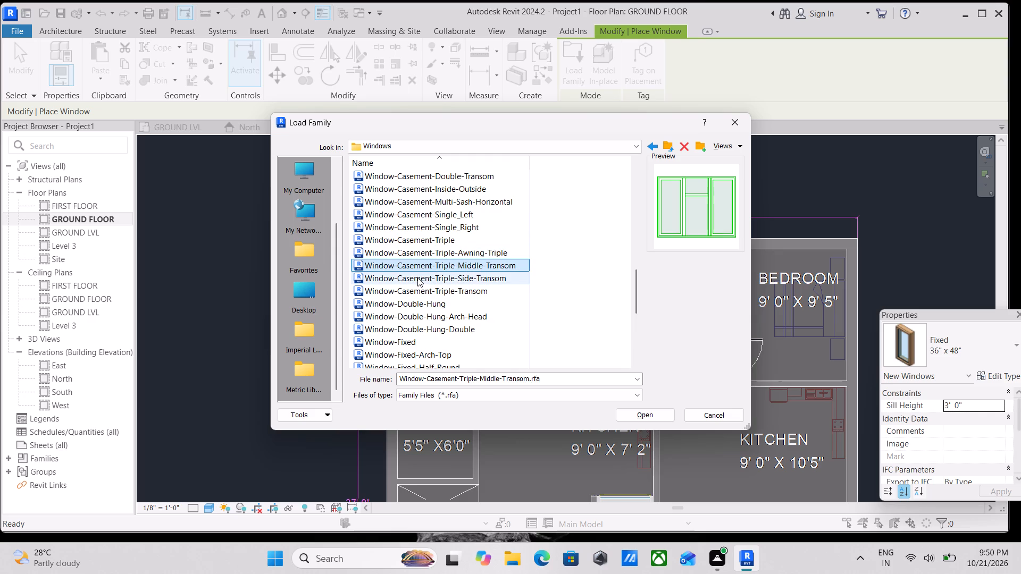
{"action": "left_click", "coordinate": [417, 278]}
{"action": "left_click", "coordinate": [424, 289]}
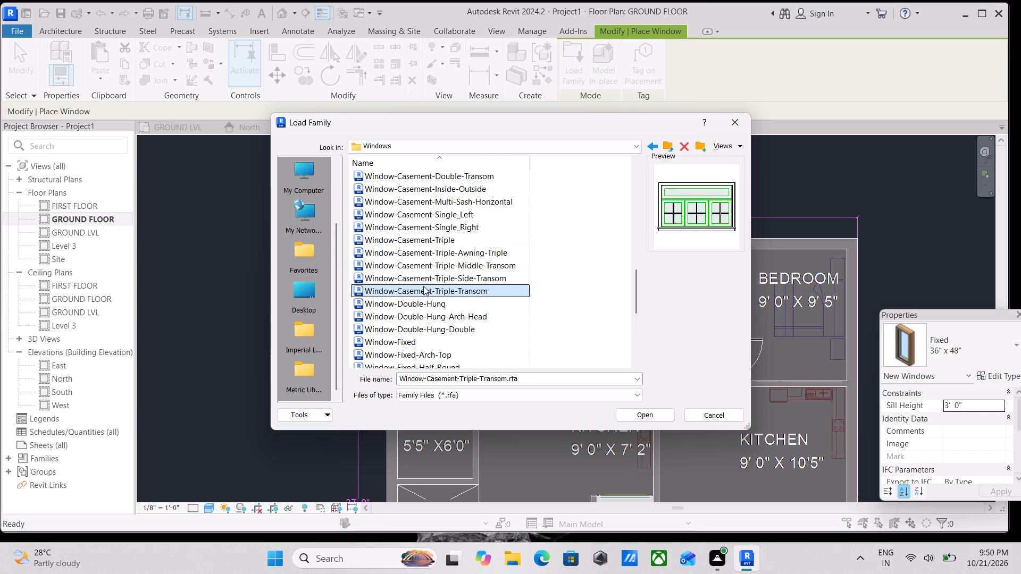
{"action": "left_click", "coordinate": [420, 278]}
{"action": "left_click", "coordinate": [637, 421]}
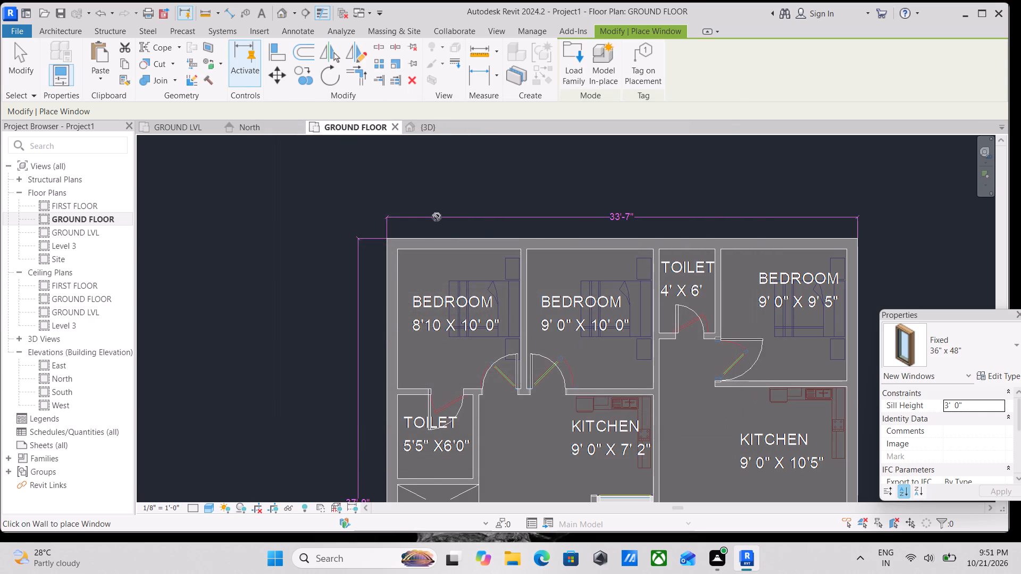
Duplicate the 72" x 53" type of the Window-Casement-Triple-Side-Transom family as "window 4' x 4'".
{"action": "left_click", "coordinate": [995, 375]}
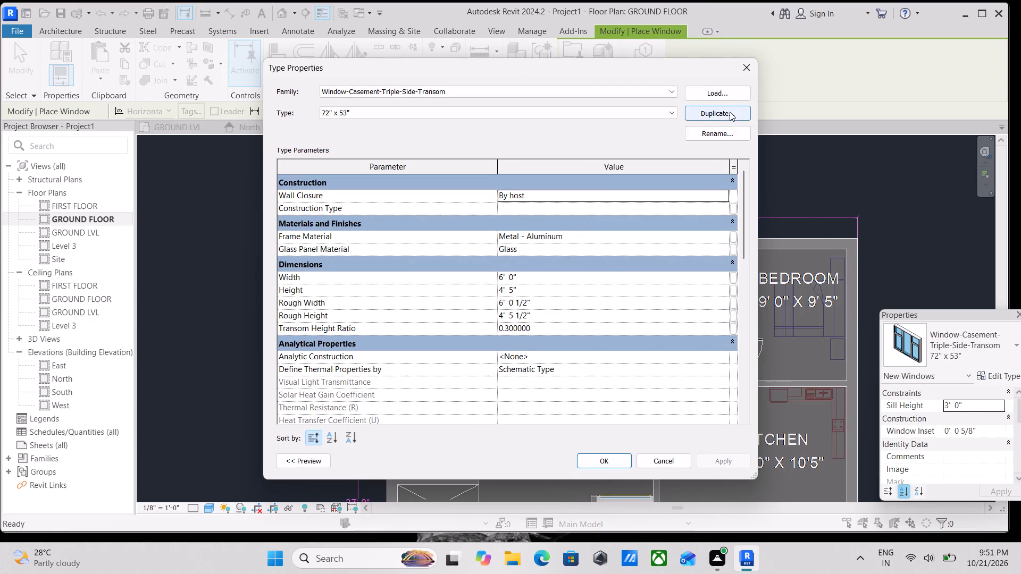
{"action": "left_click", "coordinate": [730, 112]}
{"action": "key", "text": "BackSpace"}
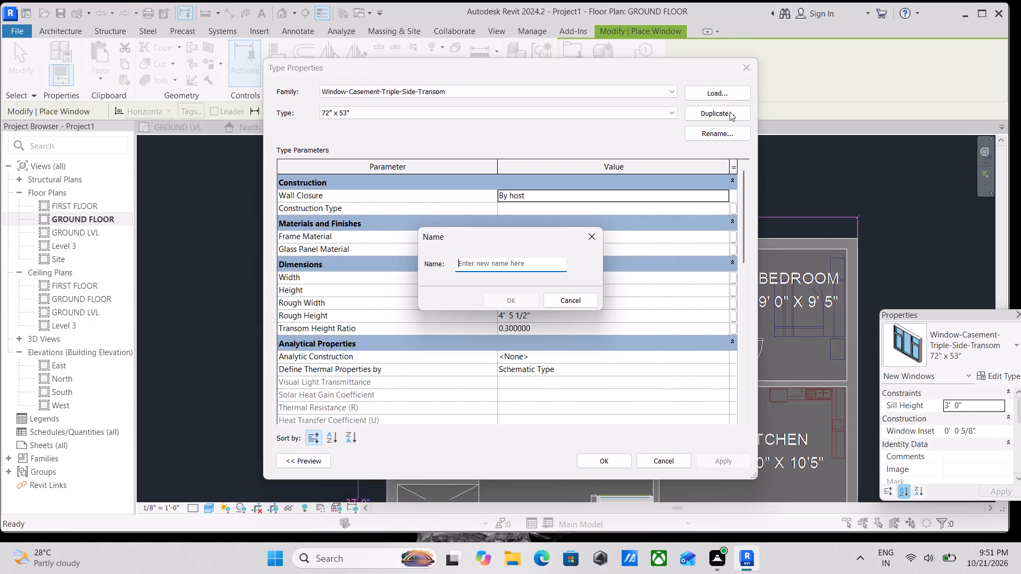
{"action": "type", "text": "window"}
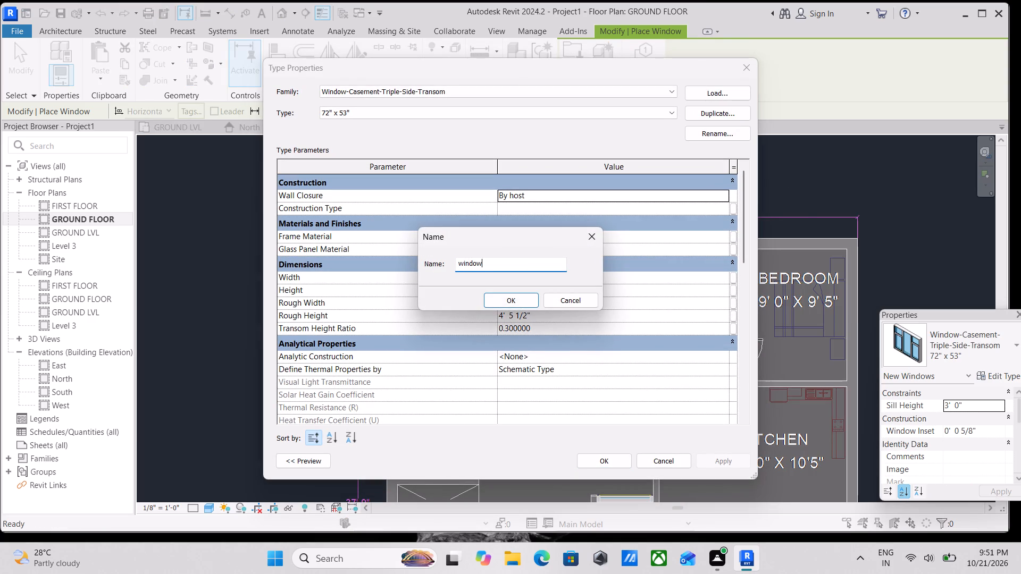
{"action": "key", "text": "space"}
{"action": "type", "text": "4'"}
{"action": "key", "text": "space"}
{"action": "type", "text": "x"}
{"action": "key", "text": "space"}
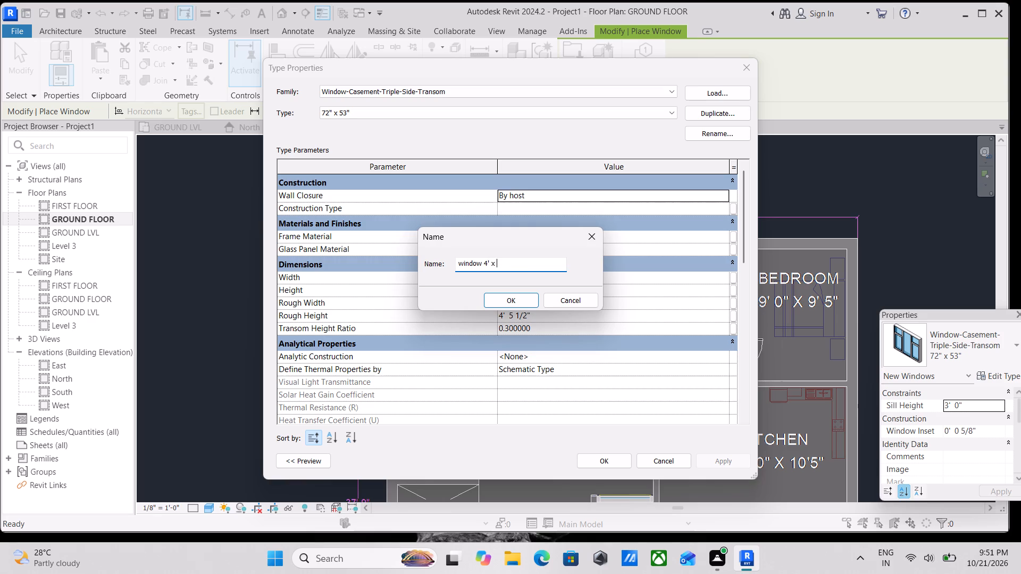
{"action": "key", "text": "4"}
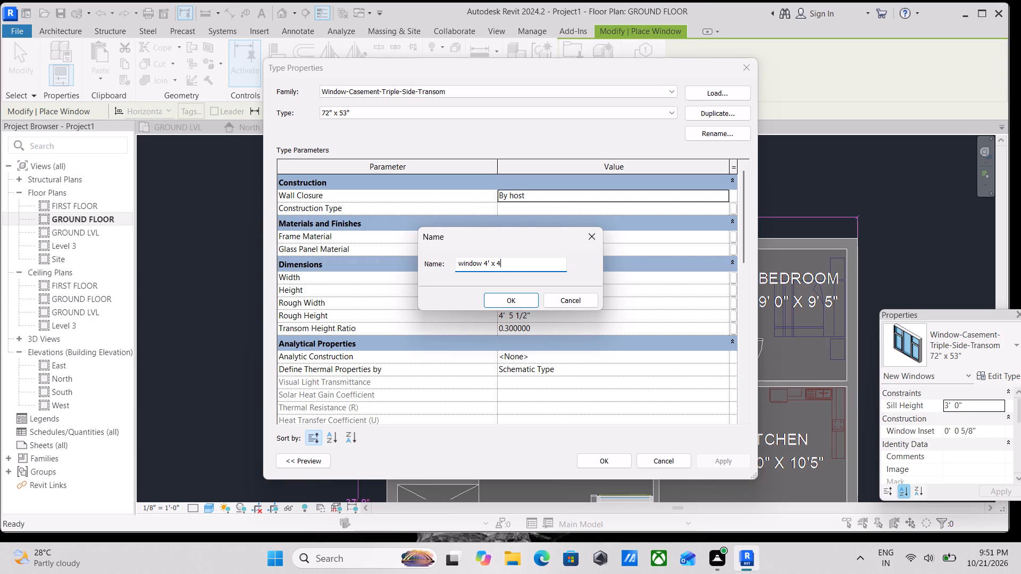
{"action": "key", "text": "apostrophe"}
{"action": "left_click", "coordinate": [525, 298]}
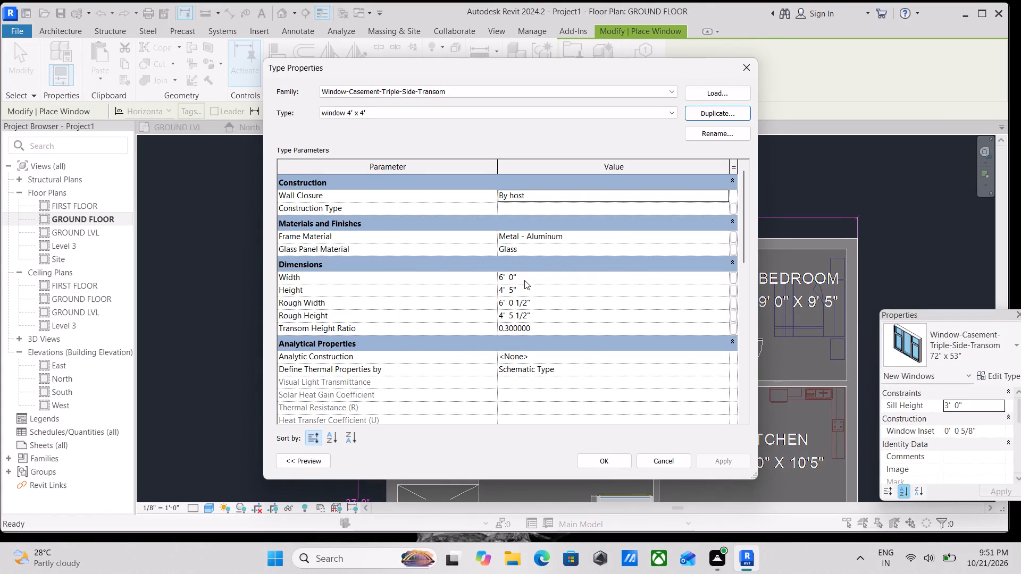
Set the width and height of the "window 4' x 4'" type to 4' each and accept the type.
{"action": "left_click", "coordinate": [545, 272]}
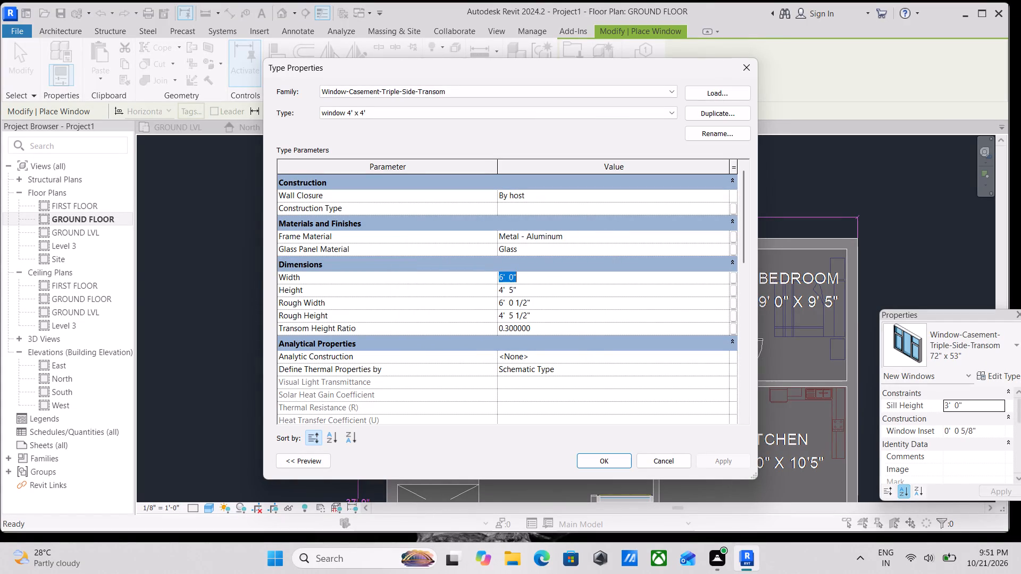
{"action": "type", "text": "4'"}
{"action": "left_click", "coordinate": [551, 294]}
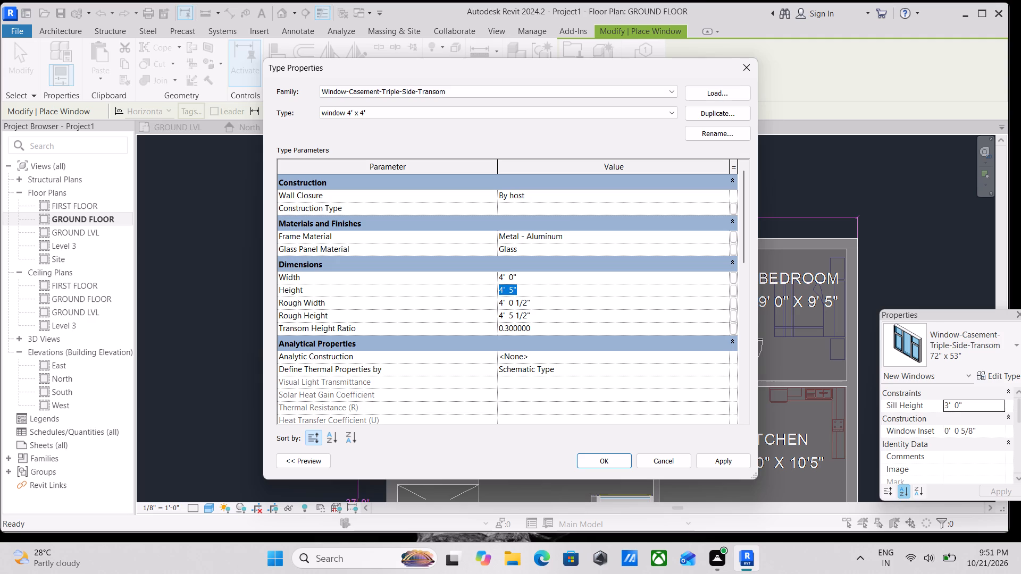
{"action": "type", "text": "4'"}
{"action": "left_click", "coordinate": [721, 463]}
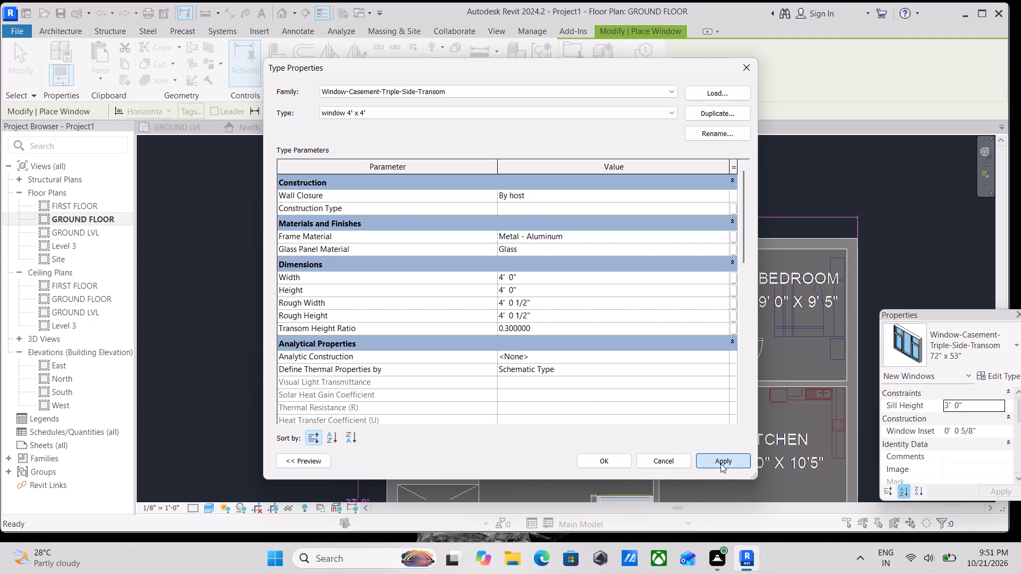
{"action": "left_click", "coordinate": [621, 463]}
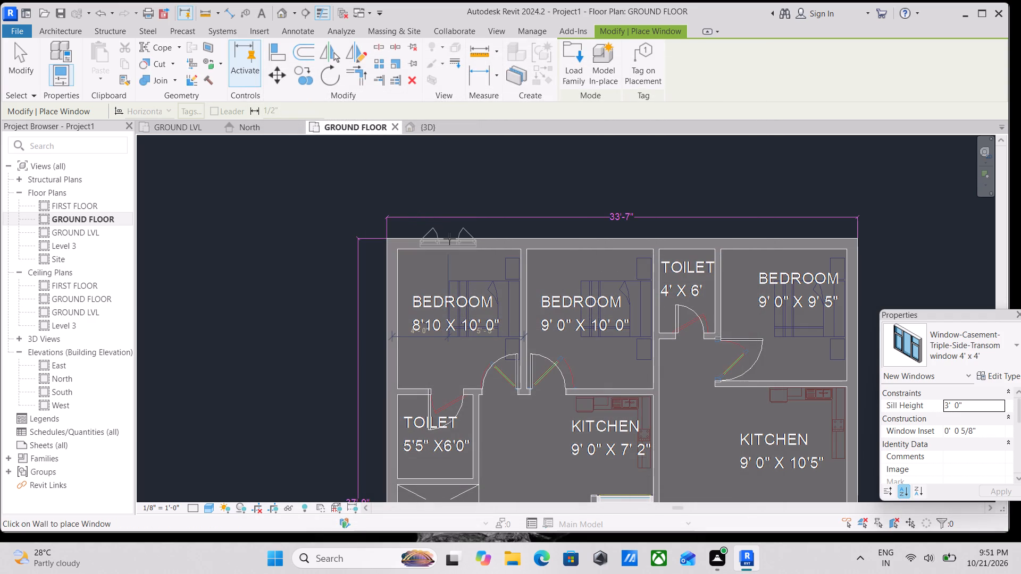
Place 4' x 4' windows in the outer wall, centred on the 8'10 x 10'0" bedroom and about 4'-3" from the toilet-side wall in the 9'0" x 10'0" bedroom.
{"action": "scroll", "coordinate": [452, 243], "scroll_direction": "up", "scroll_amount": 3}
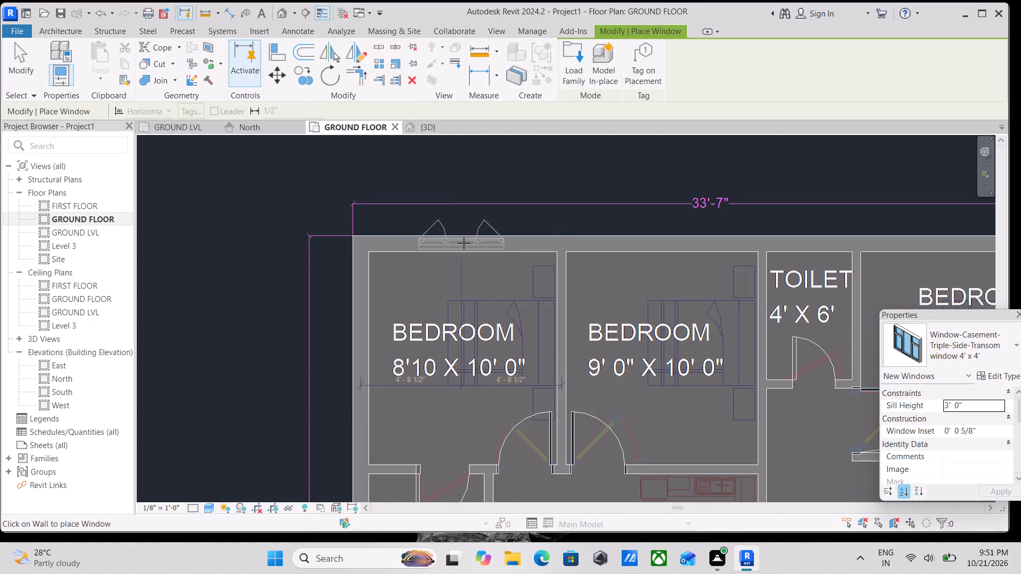
{"action": "left_click", "coordinate": [464, 243]}
{"action": "scroll", "coordinate": [464, 243], "scroll_direction": "down", "scroll_amount": 1}
{"action": "middle_click_drag", "start_coordinate": [464, 243], "coordinate": [400, 304]}
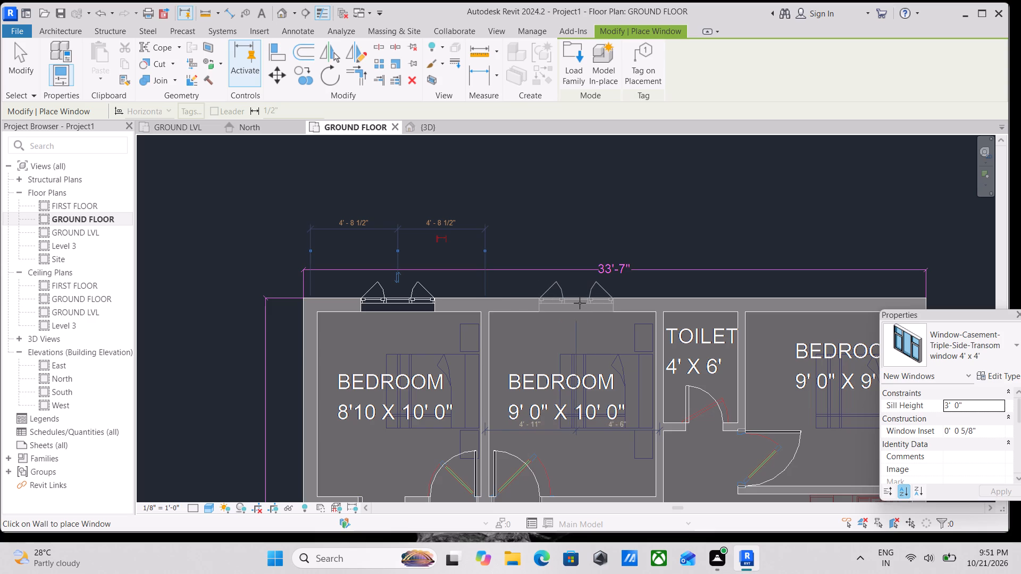
{"action": "scroll", "coordinate": [590, 303], "scroll_direction": "up", "scroll_amount": 3}
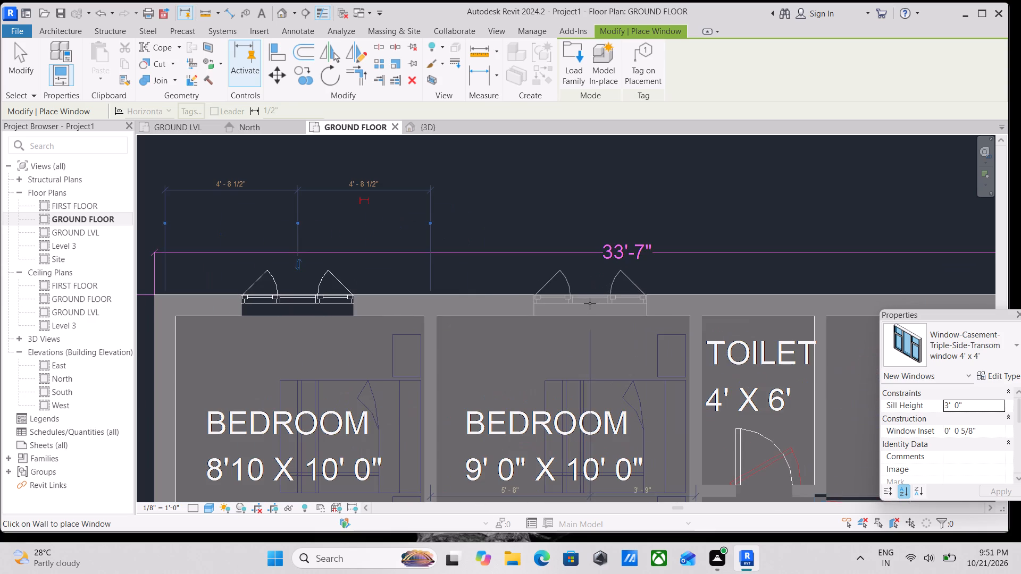
{"action": "scroll", "coordinate": [577, 305], "scroll_direction": "down", "scroll_amount": 1}
{"action": "left_click", "coordinate": [577, 305]}
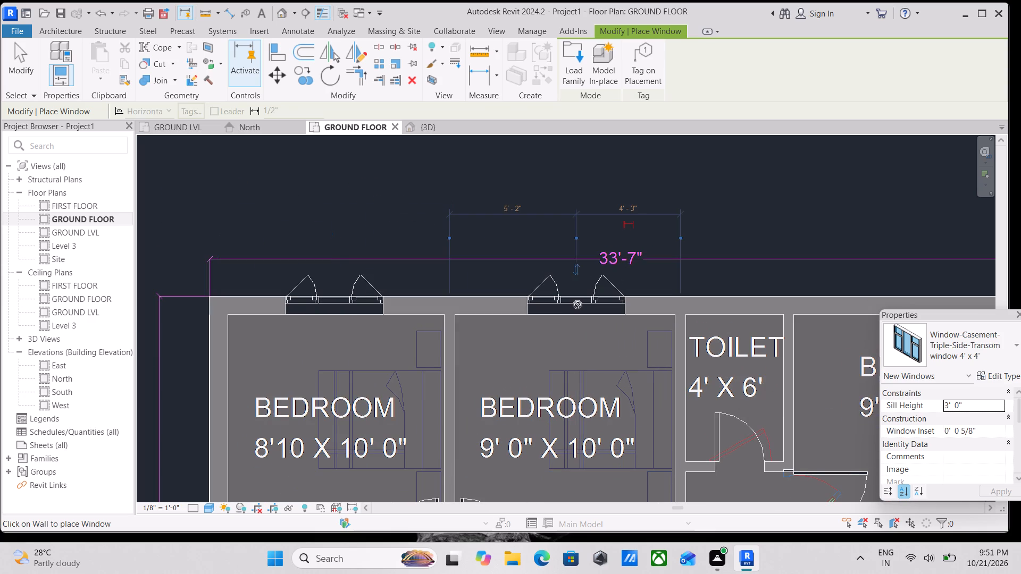
{"action": "key", "text": "Escape"}
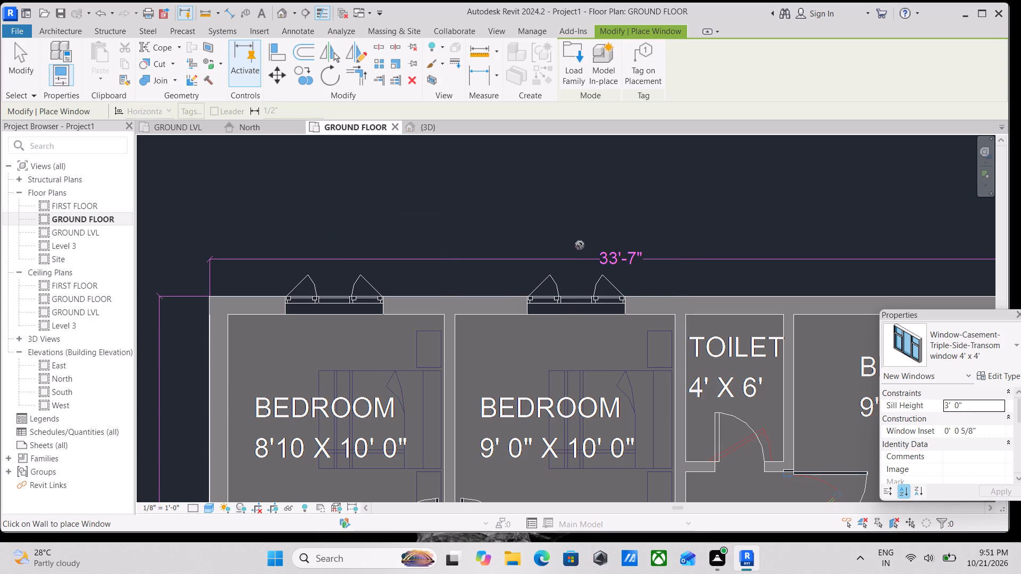
{"action": "key", "text": "Escape"}
{"action": "key", "text": "Escape"}
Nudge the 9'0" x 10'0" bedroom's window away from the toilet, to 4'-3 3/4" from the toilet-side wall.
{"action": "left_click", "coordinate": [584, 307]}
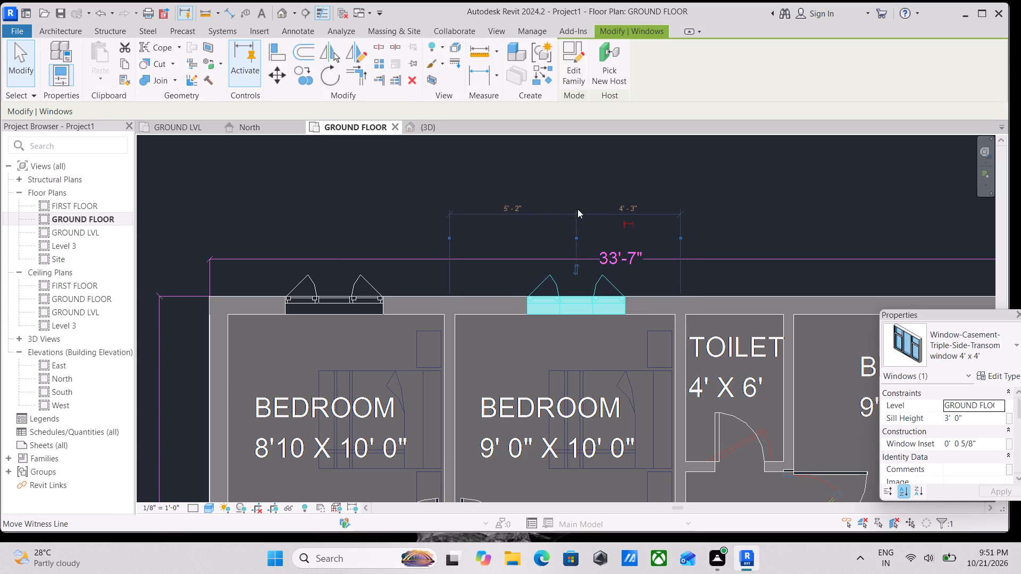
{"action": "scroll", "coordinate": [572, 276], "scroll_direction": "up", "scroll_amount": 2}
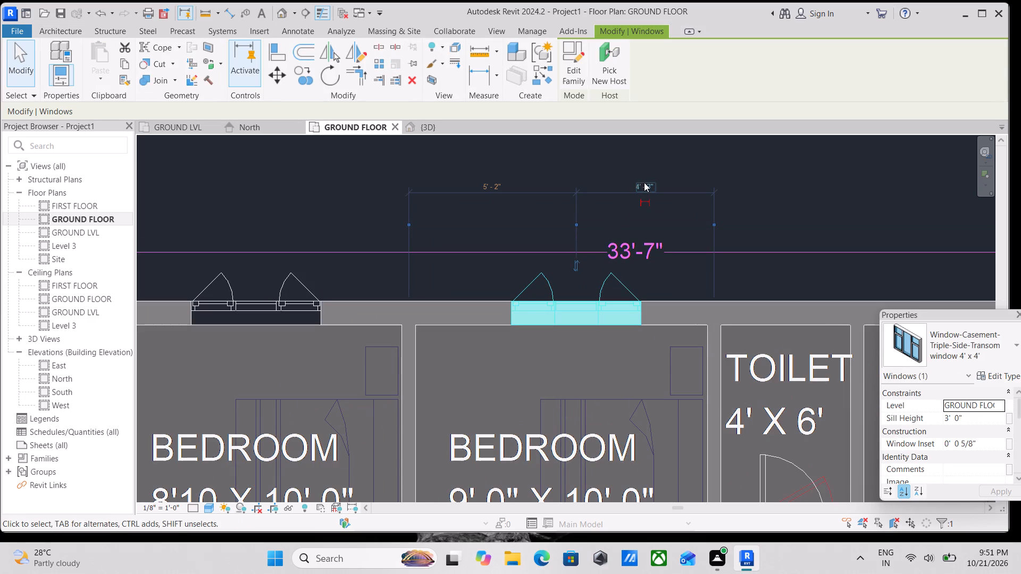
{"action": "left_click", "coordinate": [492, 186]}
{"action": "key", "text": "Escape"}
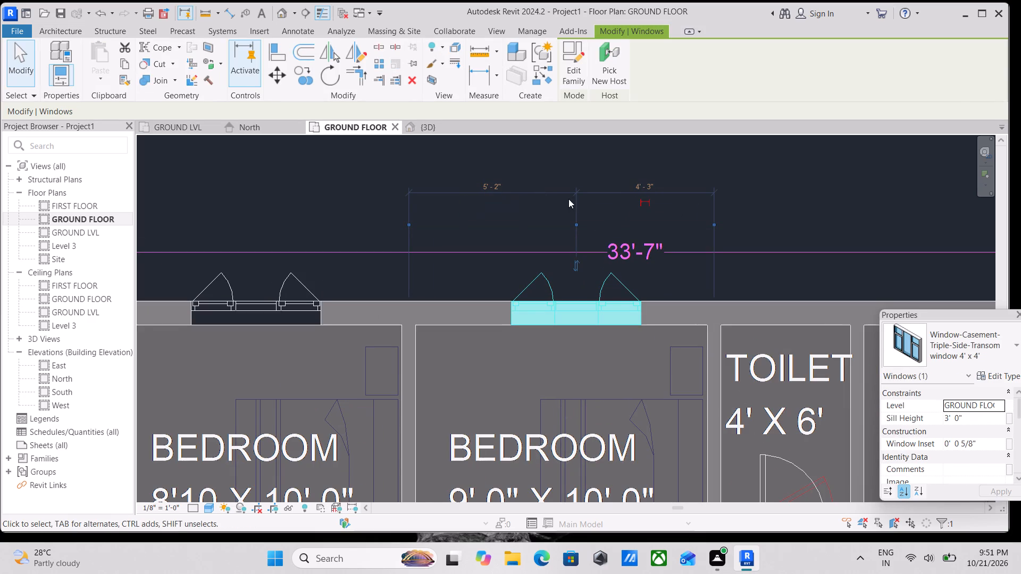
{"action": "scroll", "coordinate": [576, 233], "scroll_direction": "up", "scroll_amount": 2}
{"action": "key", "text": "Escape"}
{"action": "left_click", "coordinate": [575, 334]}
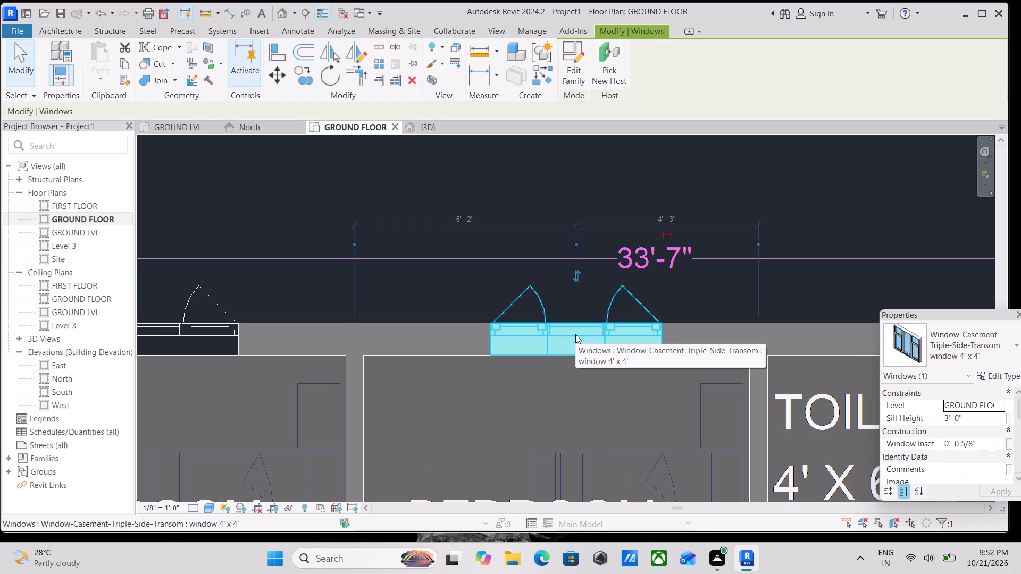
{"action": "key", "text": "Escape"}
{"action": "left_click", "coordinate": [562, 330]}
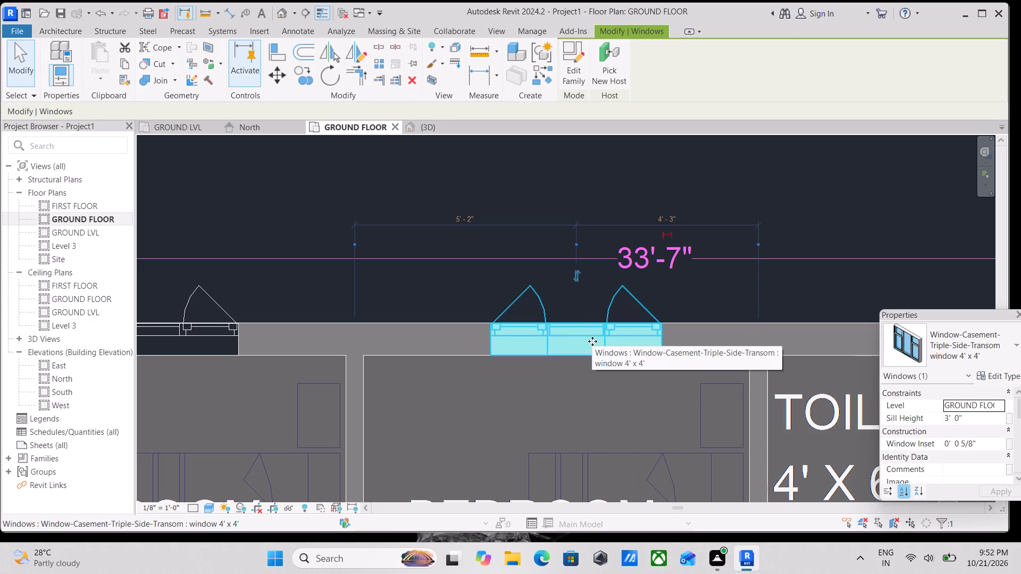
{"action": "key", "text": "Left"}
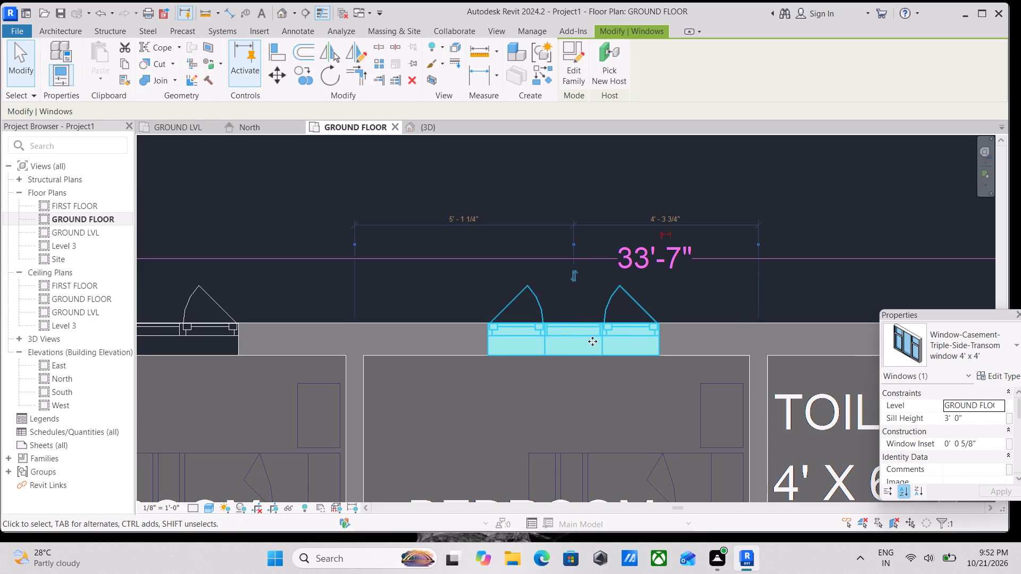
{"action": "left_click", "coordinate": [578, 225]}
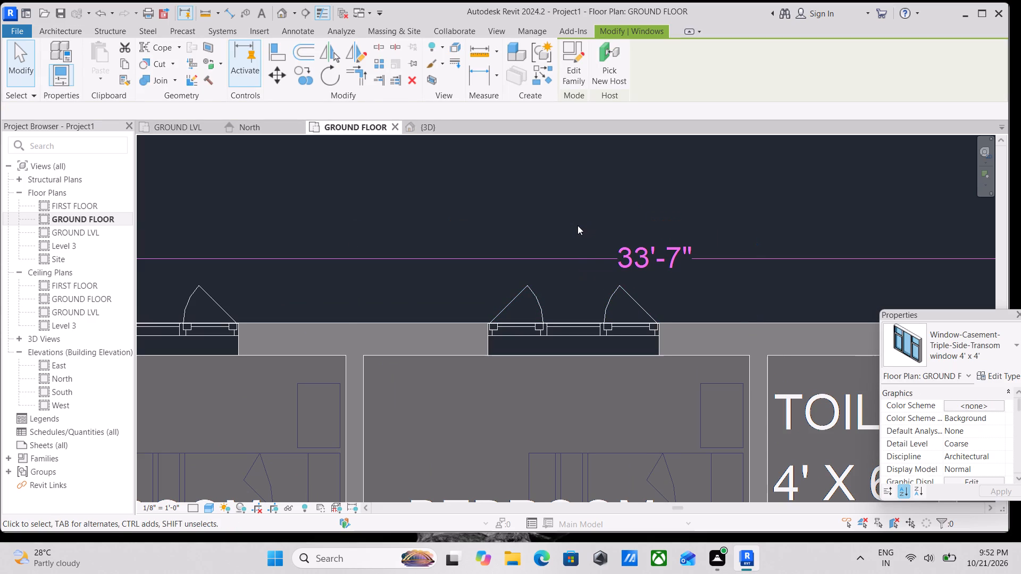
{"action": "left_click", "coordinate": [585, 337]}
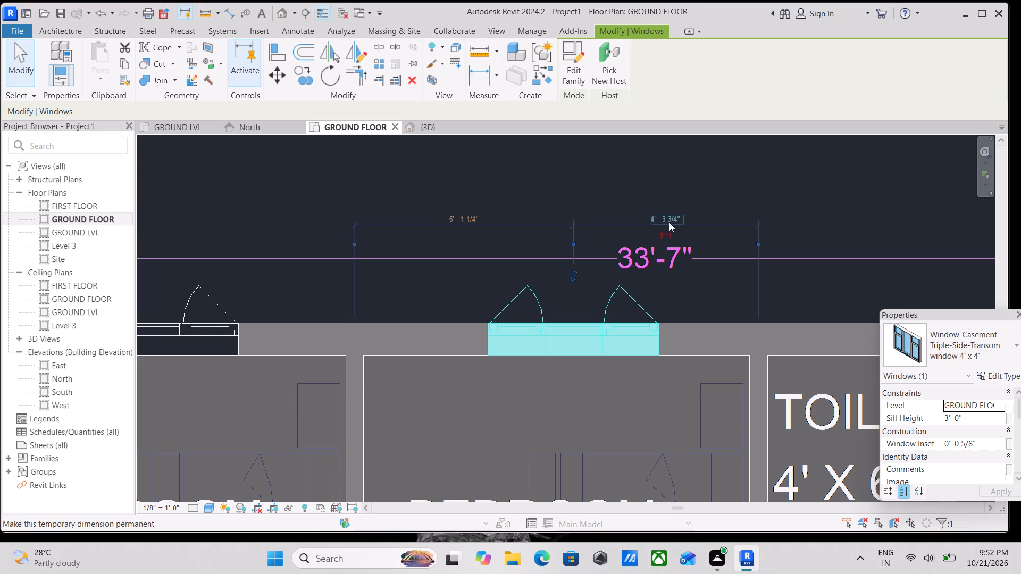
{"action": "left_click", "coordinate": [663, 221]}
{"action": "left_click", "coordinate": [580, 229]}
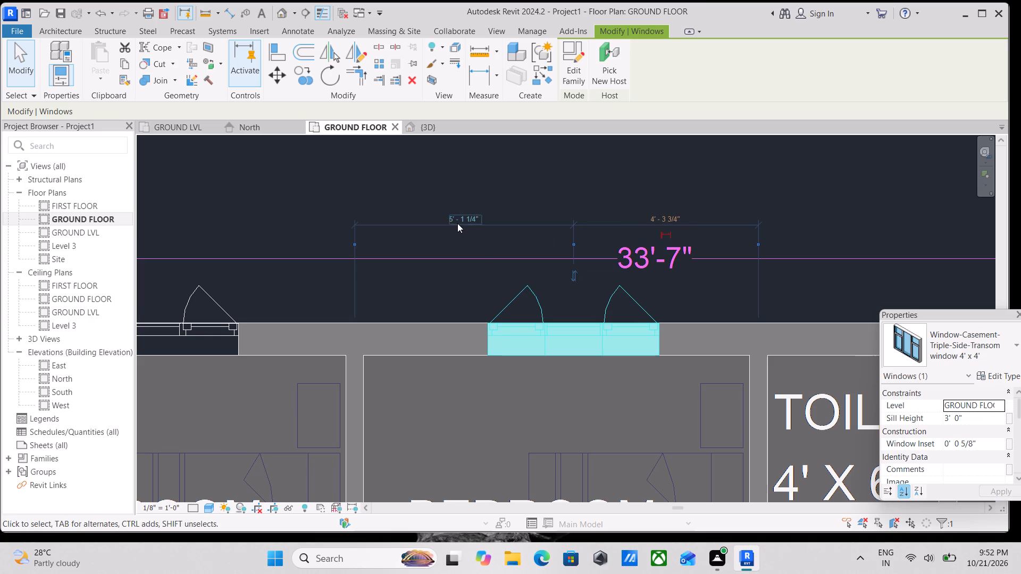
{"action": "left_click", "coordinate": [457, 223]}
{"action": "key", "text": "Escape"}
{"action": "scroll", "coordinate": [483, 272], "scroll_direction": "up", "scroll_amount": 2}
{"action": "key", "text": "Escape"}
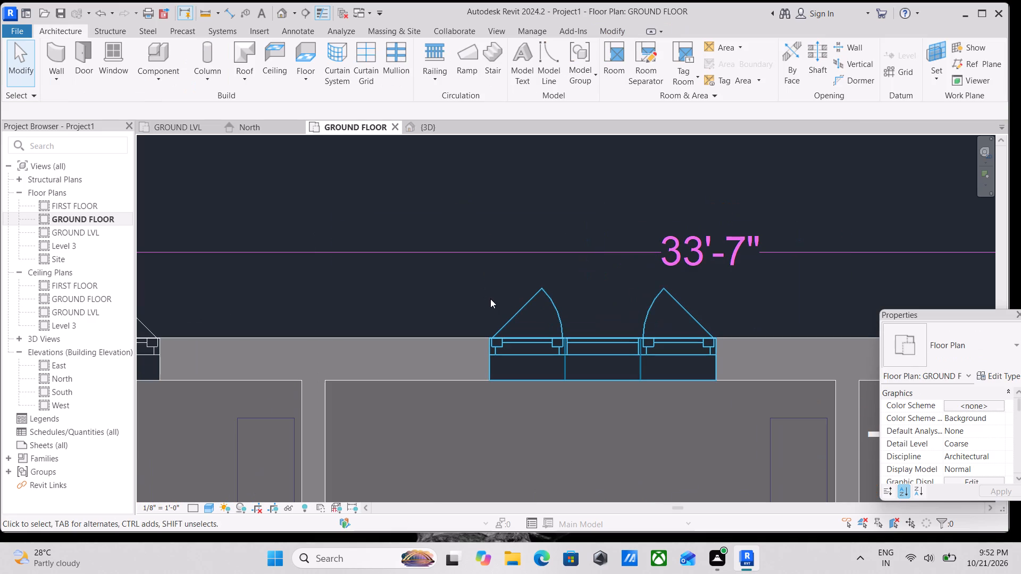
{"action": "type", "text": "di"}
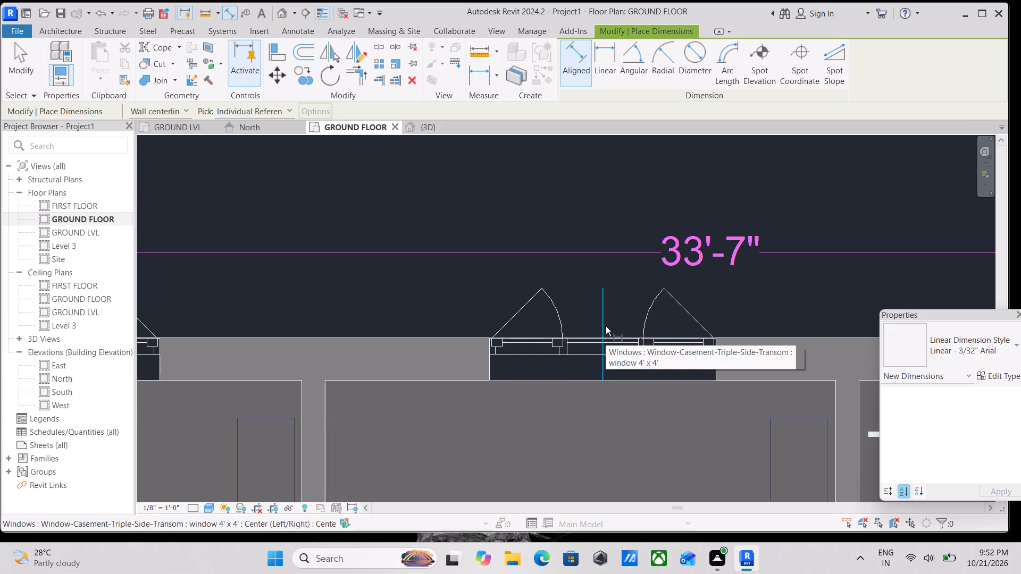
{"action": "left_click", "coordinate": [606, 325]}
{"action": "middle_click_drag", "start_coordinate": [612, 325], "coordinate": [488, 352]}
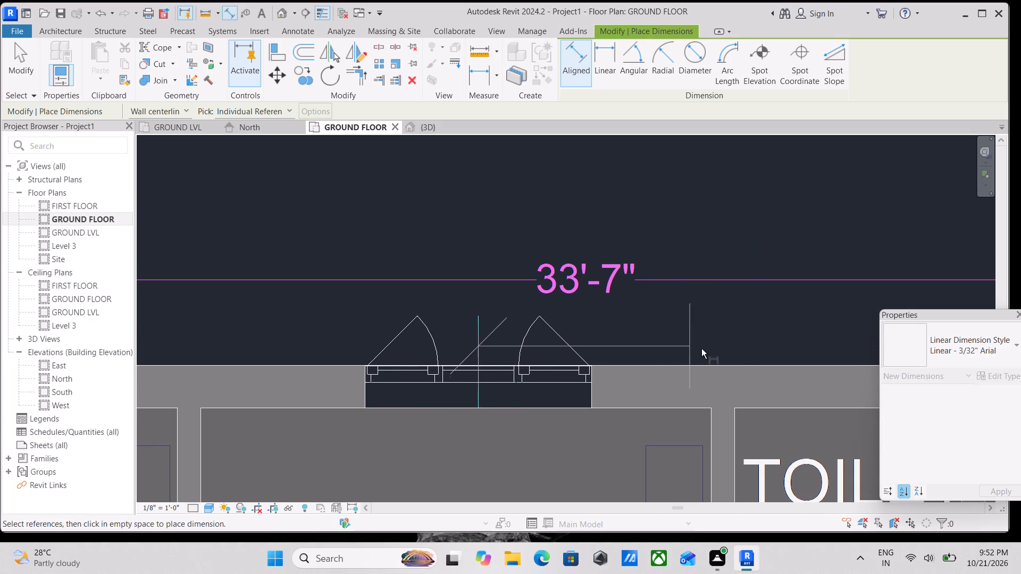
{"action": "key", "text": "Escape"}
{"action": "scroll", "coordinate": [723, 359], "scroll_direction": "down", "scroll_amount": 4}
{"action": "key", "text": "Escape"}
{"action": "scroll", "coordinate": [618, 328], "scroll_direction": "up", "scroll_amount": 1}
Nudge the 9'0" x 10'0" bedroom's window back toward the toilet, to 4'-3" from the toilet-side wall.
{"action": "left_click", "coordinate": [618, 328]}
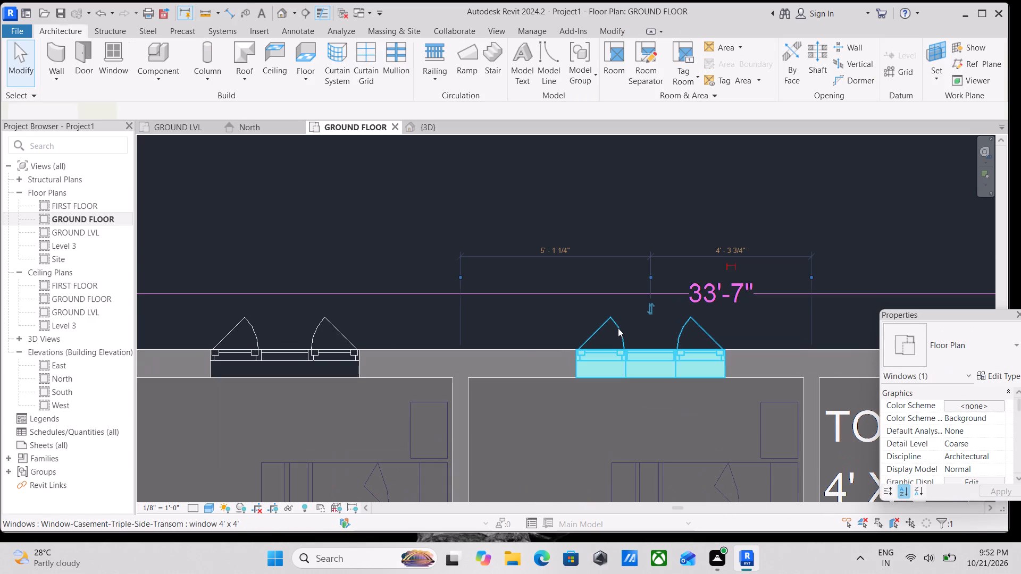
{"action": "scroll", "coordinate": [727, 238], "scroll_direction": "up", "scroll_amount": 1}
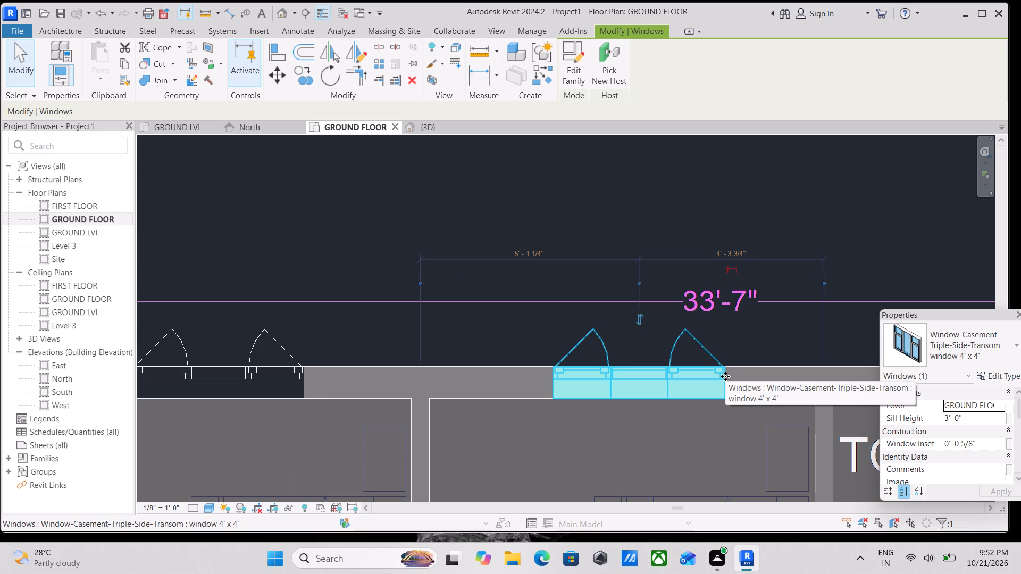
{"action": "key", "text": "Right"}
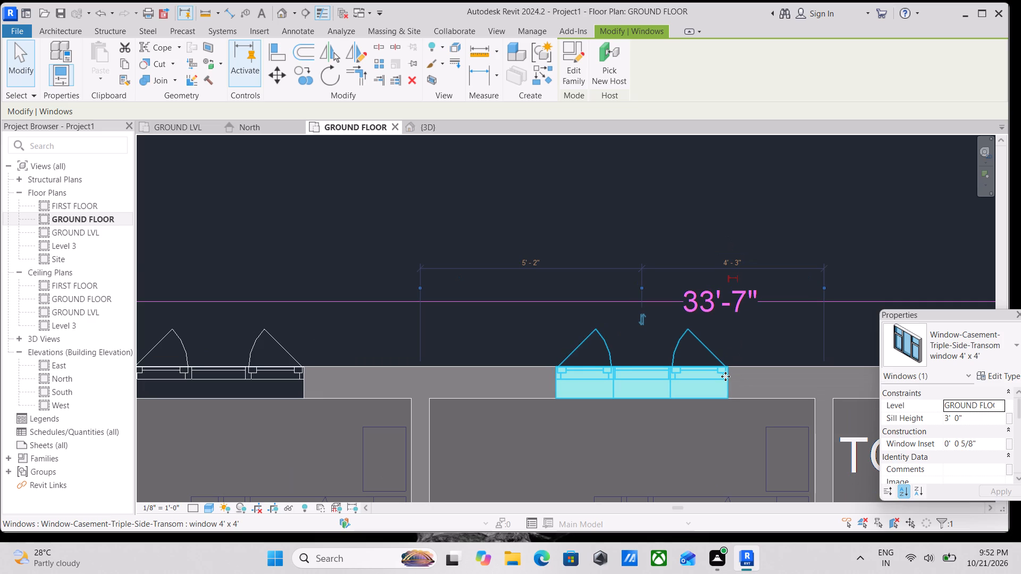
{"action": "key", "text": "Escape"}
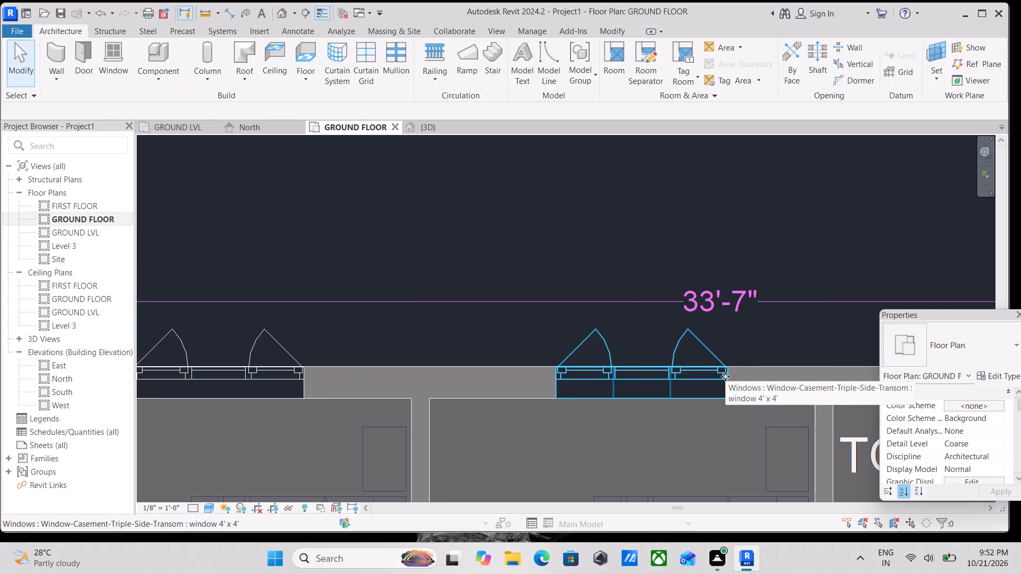
Place a 4' x 4' window in the outer wall of the 9'0" x 9'5" bedroom, centred at 4'-9 1/2" from each side wall.
{"action": "scroll", "coordinate": [724, 378], "scroll_direction": "down", "scroll_amount": 1}
{"action": "middle_click_drag", "start_coordinate": [709, 377], "coordinate": [690, 376]}
{"action": "key", "text": "Escape"}
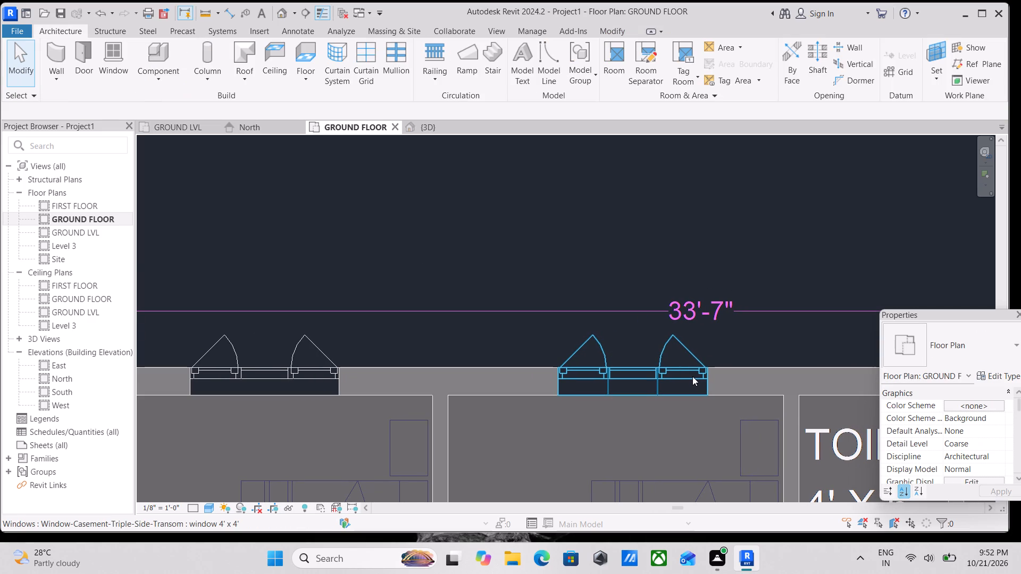
{"action": "key", "text": "w"}
{"action": "key", "text": "n"}
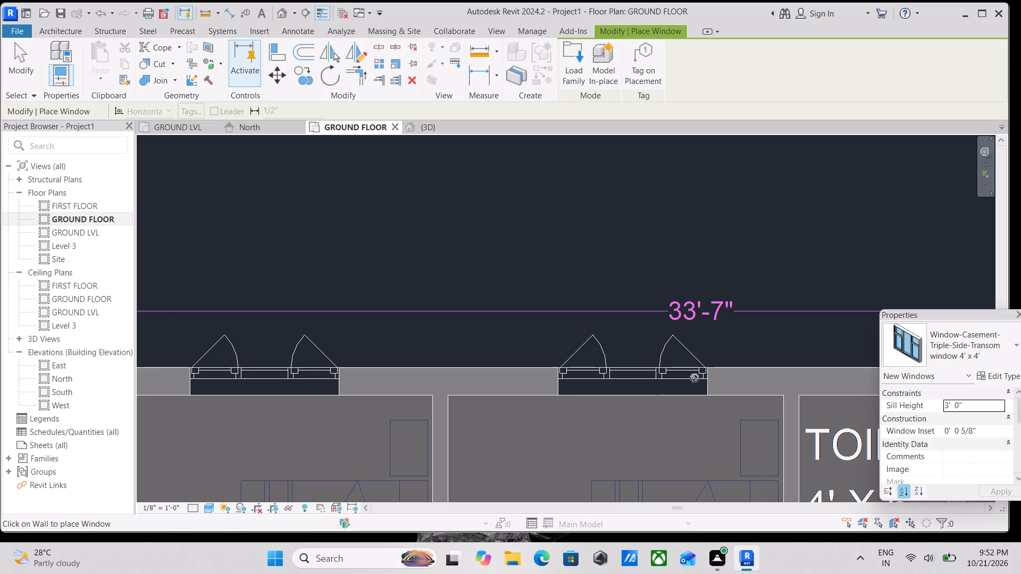
{"action": "scroll", "coordinate": [783, 324], "scroll_direction": "down", "scroll_amount": 1}
{"action": "middle_click_drag", "start_coordinate": [783, 323], "coordinate": [607, 306]}
{"action": "scroll", "coordinate": [709, 345], "scroll_direction": "down", "scroll_amount": 1}
{"action": "middle_click_drag", "start_coordinate": [709, 345], "coordinate": [524, 344]}
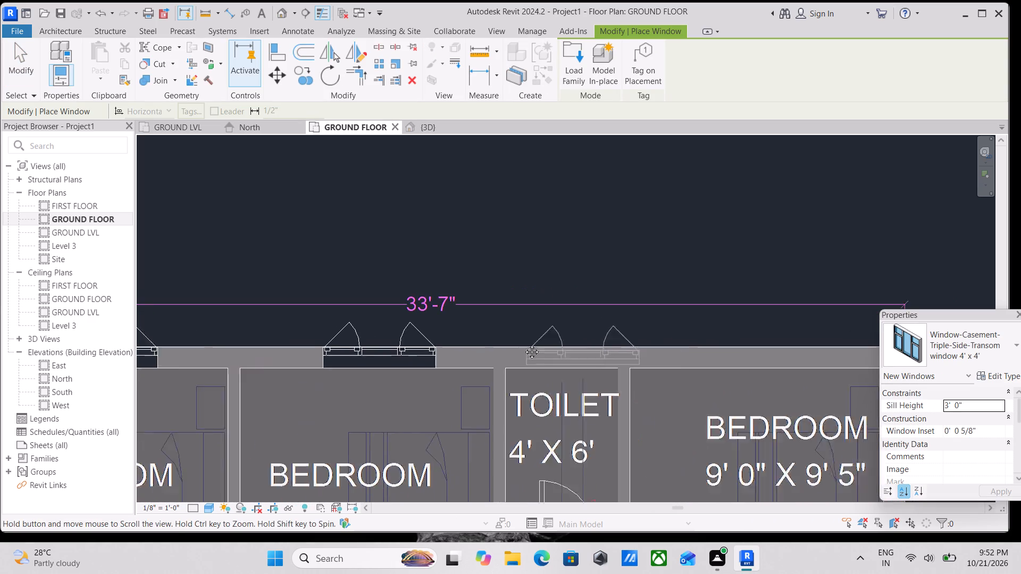
{"action": "middle_click_drag", "start_coordinate": [524, 344], "coordinate": [467, 336]}
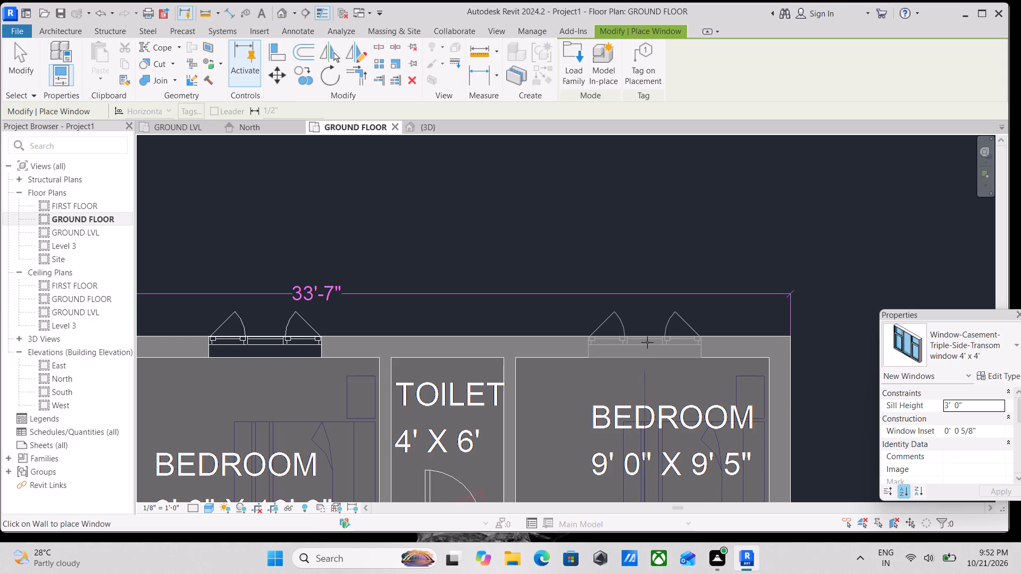
{"action": "scroll", "coordinate": [647, 342], "scroll_direction": "up", "scroll_amount": 2}
{"action": "left_click", "coordinate": [647, 342]}
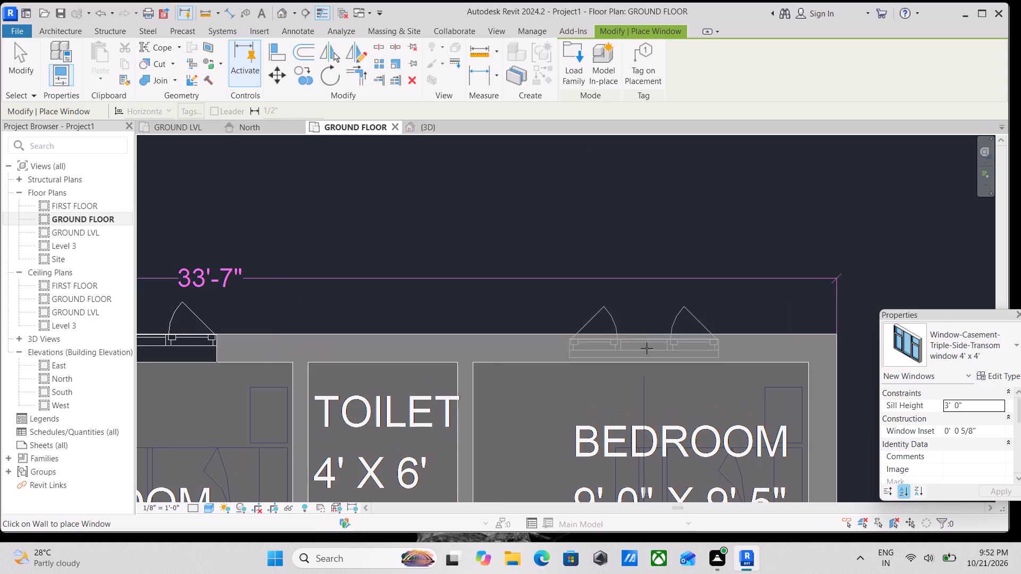
{"action": "scroll", "coordinate": [647, 348], "scroll_direction": "down", "scroll_amount": 1}
{"action": "middle_click", "coordinate": [647, 348]}
{"action": "left_click", "coordinate": [647, 348]}
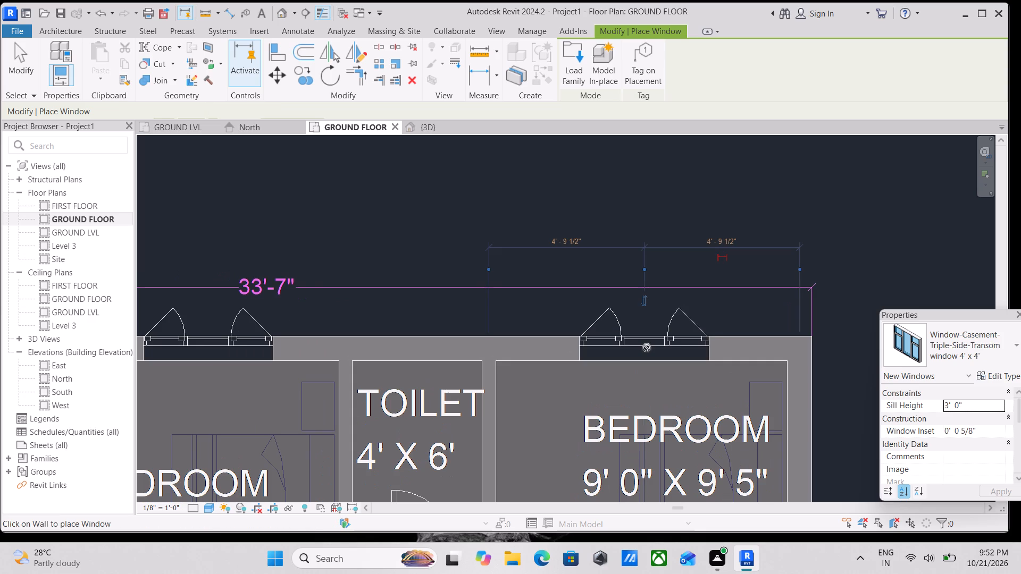
Place a 4' x 4' window in the 13'5" x 12'2" living room's wall facing the green strip, centred at 7'-0" from each end.
{"action": "scroll", "coordinate": [647, 348], "scroll_direction": "down", "scroll_amount": 4}
{"action": "middle_click_drag", "start_coordinate": [647, 348], "coordinate": [662, 257]}
{"action": "scroll", "coordinate": [672, 306], "scroll_direction": "down", "scroll_amount": 1}
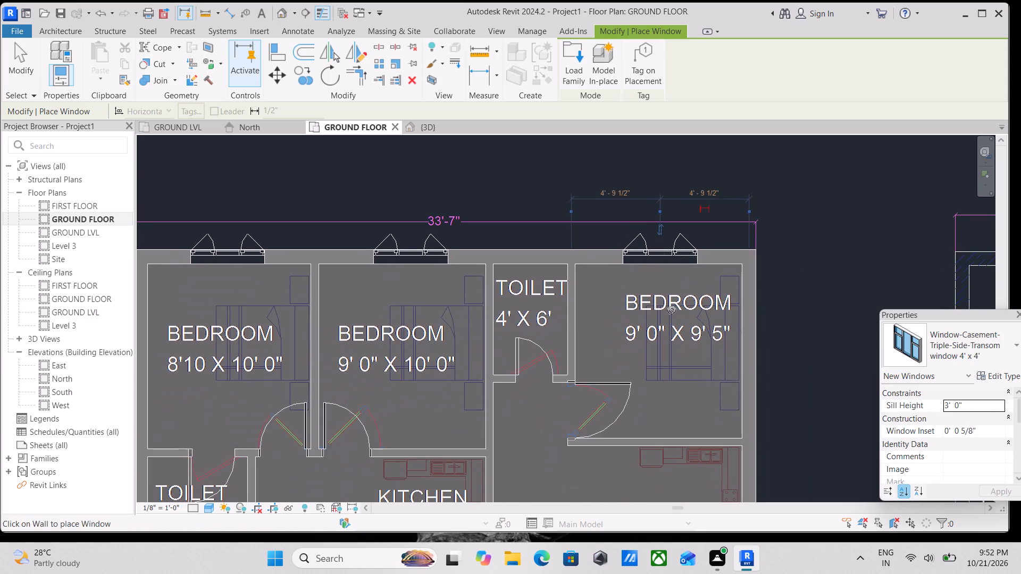
{"action": "scroll", "coordinate": [672, 310], "scroll_direction": "down", "scroll_amount": 2}
{"action": "middle_click_drag", "start_coordinate": [672, 311], "coordinate": [631, 170]}
{"action": "scroll", "coordinate": [631, 168], "scroll_direction": "up", "scroll_amount": 1}
{"action": "middle_click_drag", "start_coordinate": [644, 379], "coordinate": [627, 244]}
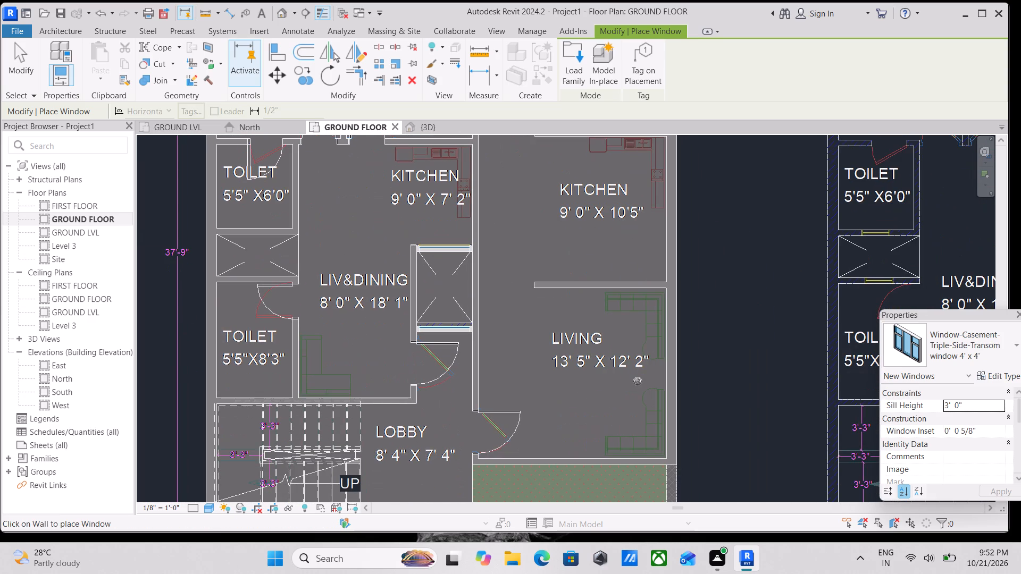
{"action": "scroll", "coordinate": [635, 386], "scroll_direction": "down", "scroll_amount": 2}
{"action": "middle_click_drag", "start_coordinate": [635, 386], "coordinate": [637, 293]}
{"action": "scroll", "coordinate": [634, 336], "scroll_direction": "down", "scroll_amount": 1}
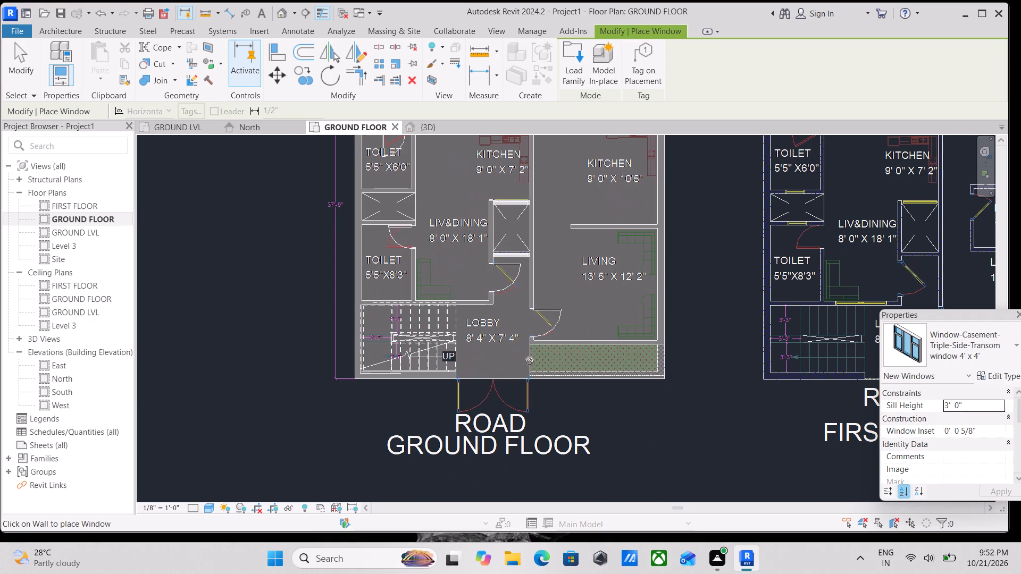
{"action": "scroll", "coordinate": [612, 352], "scroll_direction": "up", "scroll_amount": 2}
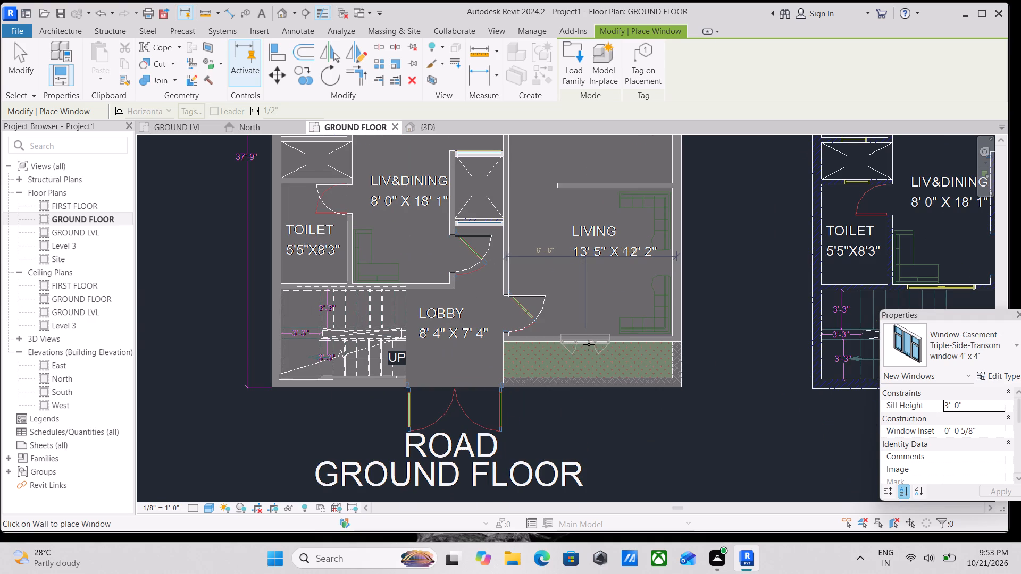
{"action": "scroll", "coordinate": [598, 343], "scroll_direction": "up", "scroll_amount": 3}
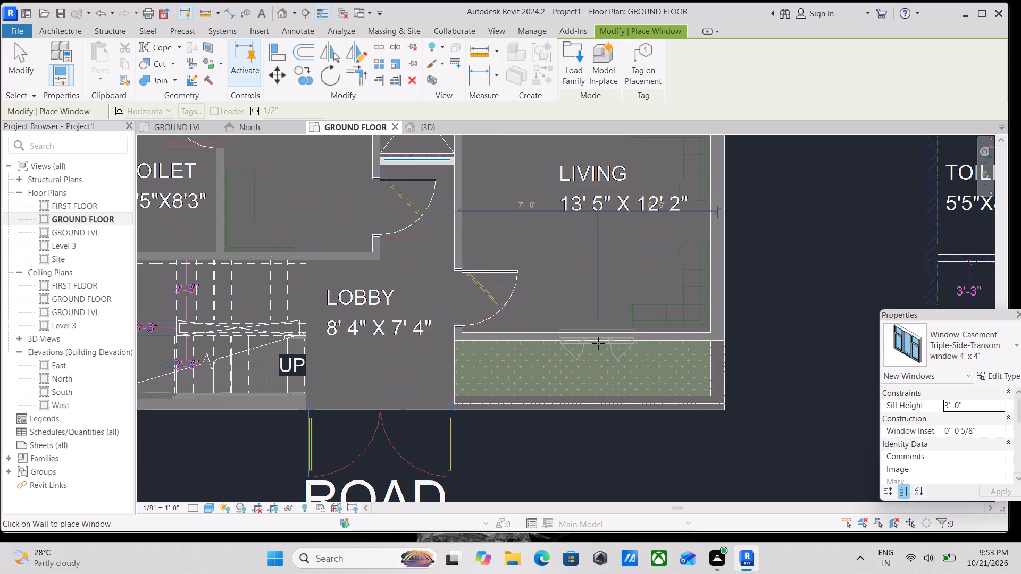
{"action": "left_click", "coordinate": [591, 343]}
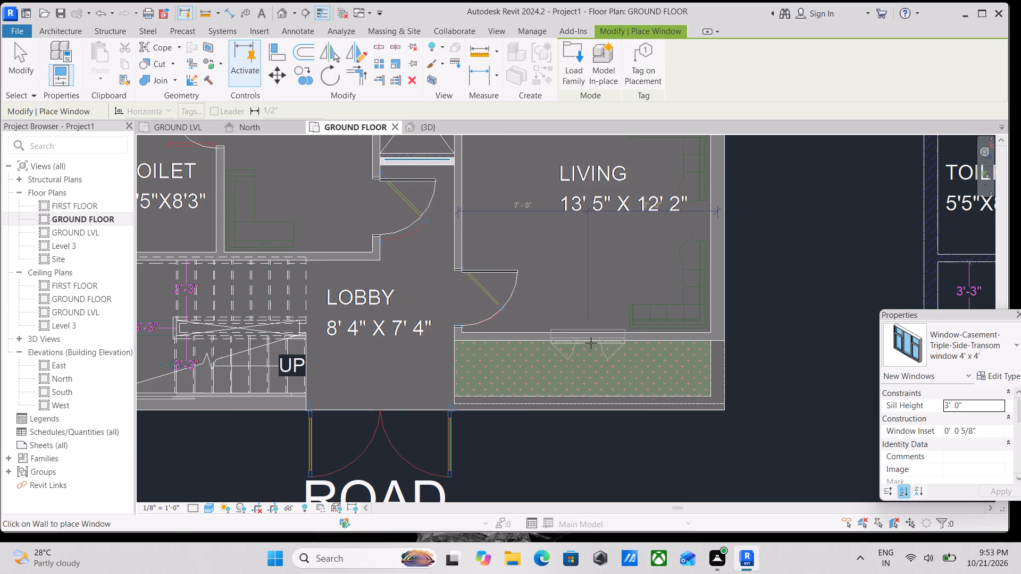
Place a 4' x 4' window in the wall between the LIV&DINING room and the staircase, next to the lobby.
{"action": "scroll", "coordinate": [591, 343], "scroll_direction": "down", "scroll_amount": 1}
{"action": "middle_click_drag", "start_coordinate": [591, 343], "coordinate": [643, 344]}
{"action": "middle_click_drag", "start_coordinate": [486, 359], "coordinate": [501, 358]}
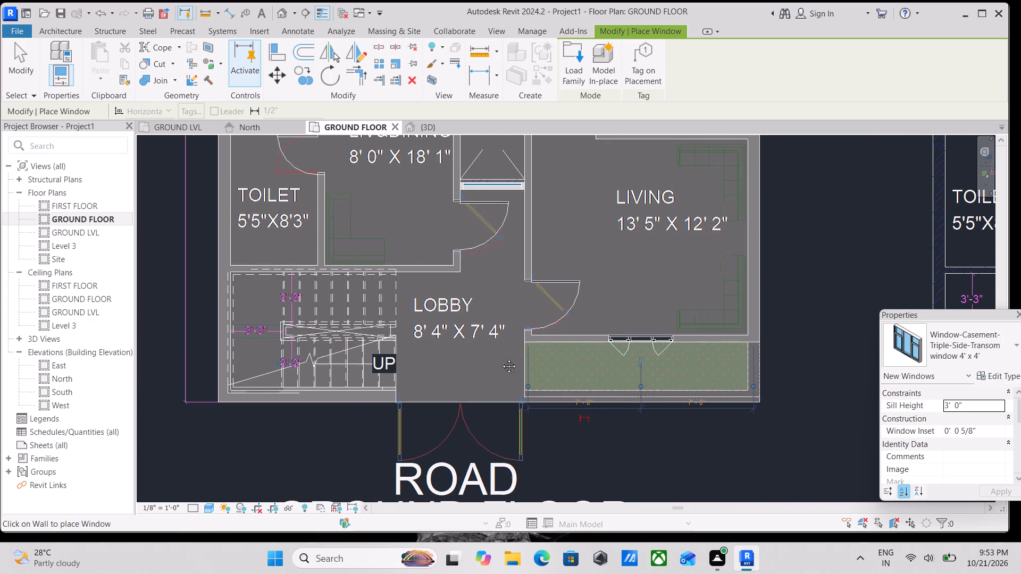
{"action": "middle_click_drag", "start_coordinate": [501, 358], "coordinate": [690, 353]}
{"action": "scroll", "coordinate": [671, 353], "scroll_direction": "down", "scroll_amount": 1}
{"action": "middle_click_drag", "start_coordinate": [671, 354], "coordinate": [679, 391]}
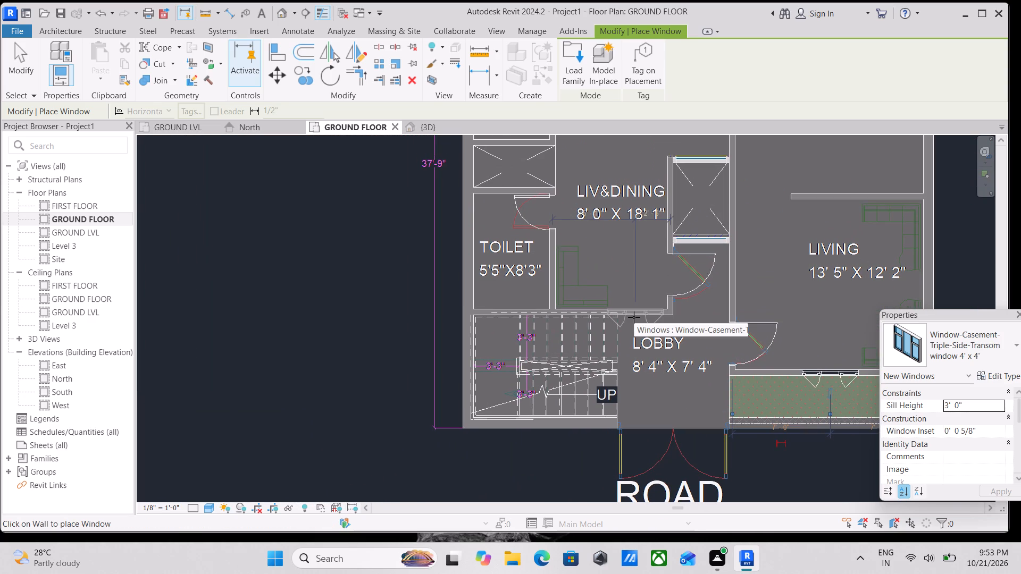
{"action": "left_click", "coordinate": [621, 319]}
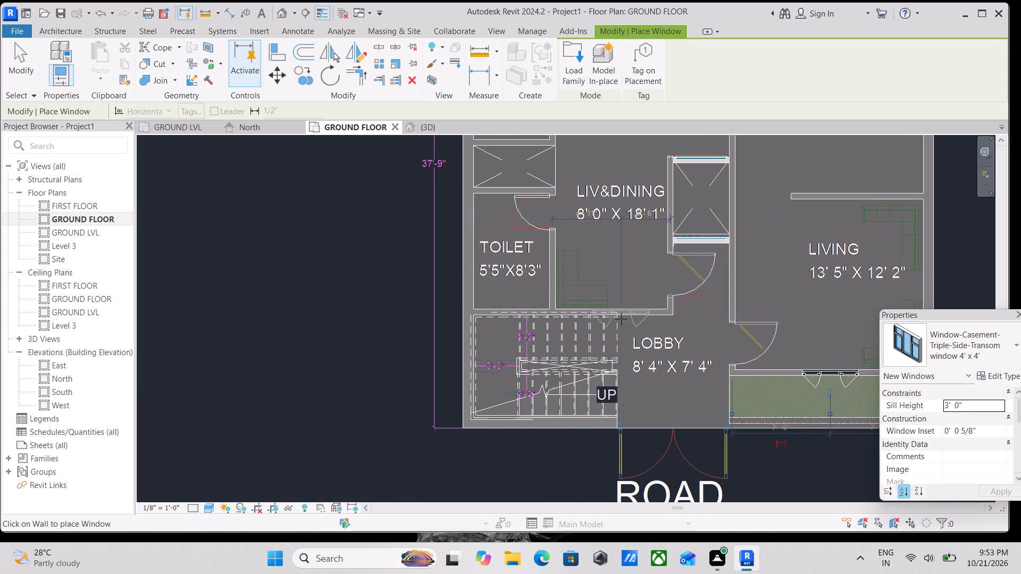
Place a 4' x 4' window in the outer wall of the 9'0" x 10'5" kitchen, centred at 5'-5" from each side wall.
{"action": "middle_click_drag", "start_coordinate": [629, 326], "coordinate": [587, 350]}
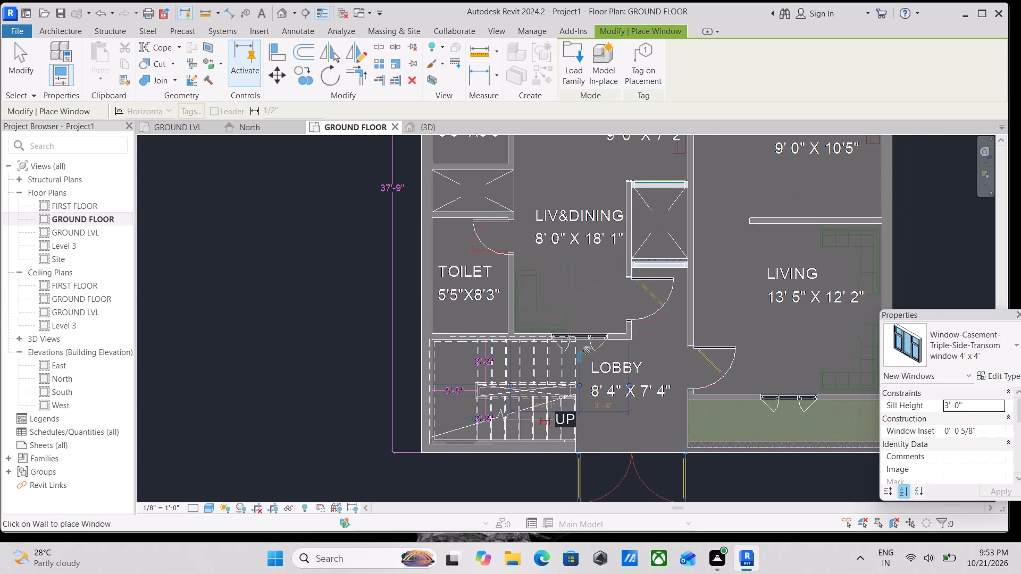
{"action": "middle_click_drag", "start_coordinate": [570, 323], "coordinate": [604, 493]}
{"action": "middle_click_drag", "start_coordinate": [599, 381], "coordinate": [595, 412]}
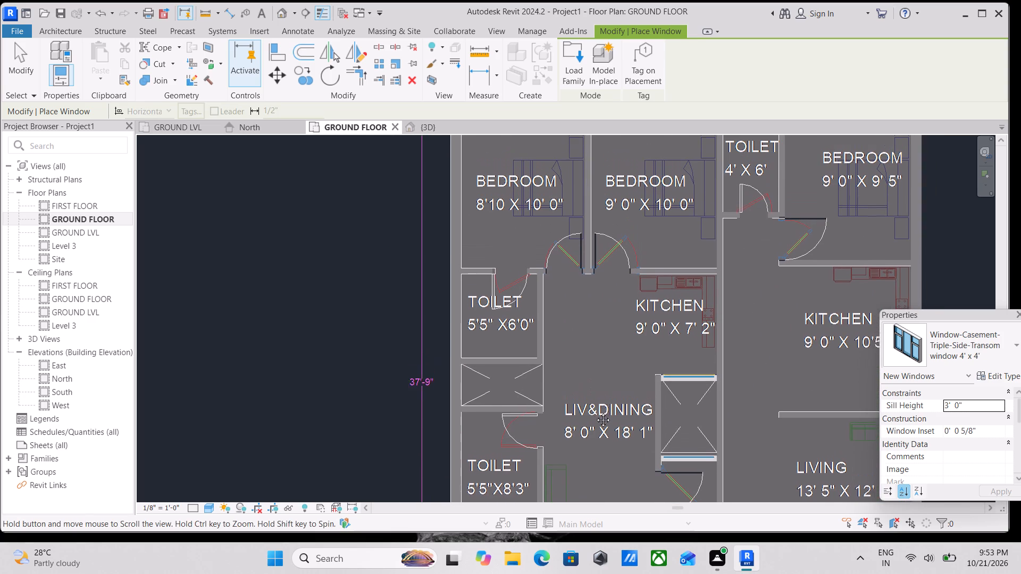
{"action": "middle_click_drag", "start_coordinate": [595, 412], "coordinate": [596, 415]}
{"action": "middle_click_drag", "start_coordinate": [595, 390], "coordinate": [417, 396]}
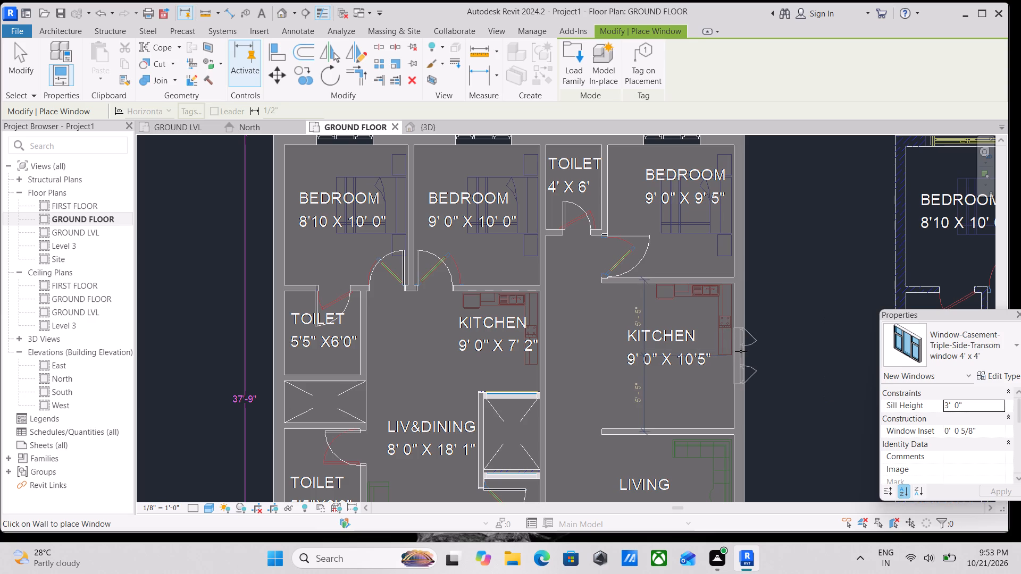
{"action": "left_click", "coordinate": [741, 351]}
Place a 4' x 4' window in the living room's outer side wall, about 7'-7" from the kitchen partition, and finish window placement.
{"action": "middle_click_drag", "start_coordinate": [741, 351], "coordinate": [668, 209]}
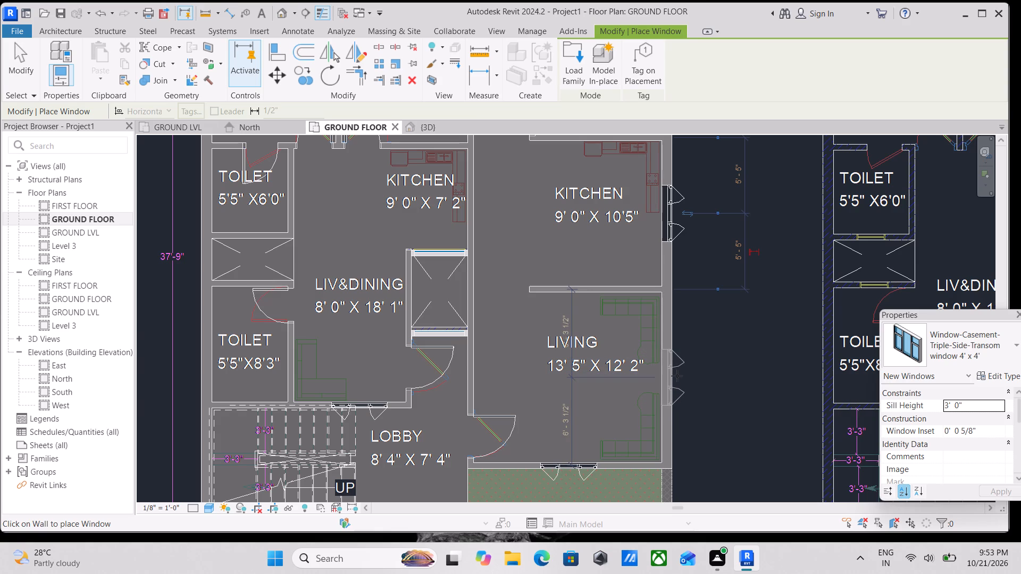
{"action": "scroll", "coordinate": [677, 377], "scroll_direction": "up", "scroll_amount": 1}
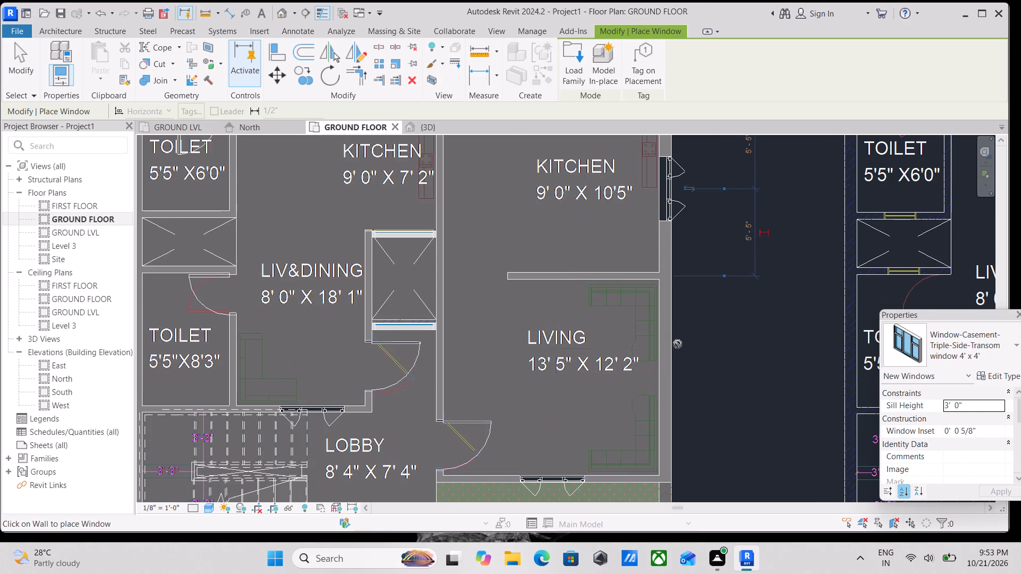
{"action": "scroll", "coordinate": [669, 378], "scroll_direction": "up", "scroll_amount": 2}
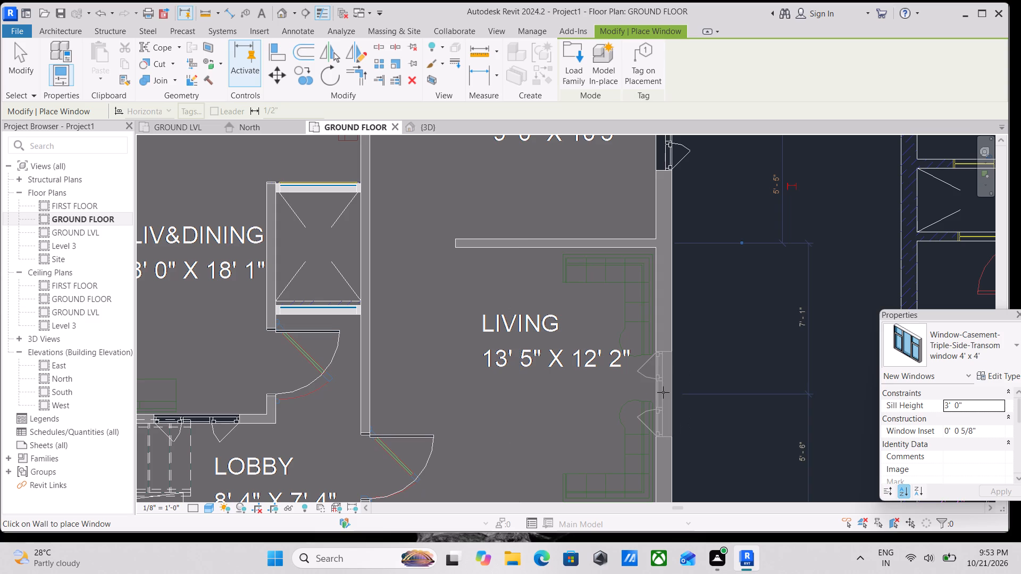
{"action": "left_click", "coordinate": [673, 404]}
{"action": "scroll", "coordinate": [673, 404], "scroll_direction": "down", "scroll_amount": 4}
{"action": "middle_click_drag", "start_coordinate": [673, 404], "coordinate": [662, 299]}
{"action": "middle_click_drag", "start_coordinate": [661, 320], "coordinate": [670, 377]}
{"action": "key", "text": "Escape"}
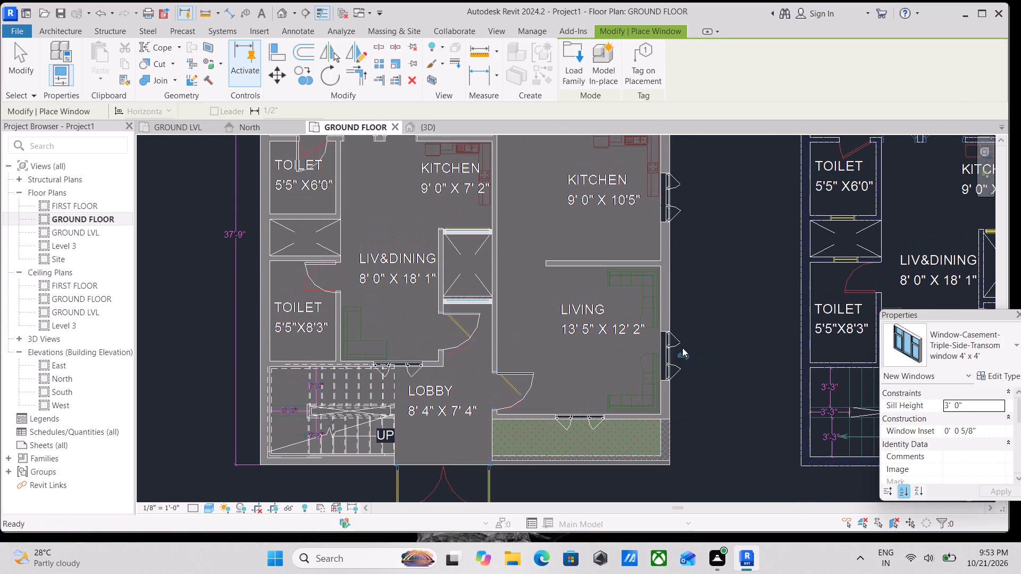
{"action": "key", "text": "Escape"}
{"action": "key", "text": "Escape"}
Nudge the living room's side-wall window toward the kitchen, to 5'-11" from the kitchen partition.
{"action": "scroll", "coordinate": [682, 342], "scroll_direction": "up", "scroll_amount": 2}
{"action": "left_click", "coordinate": [680, 341]}
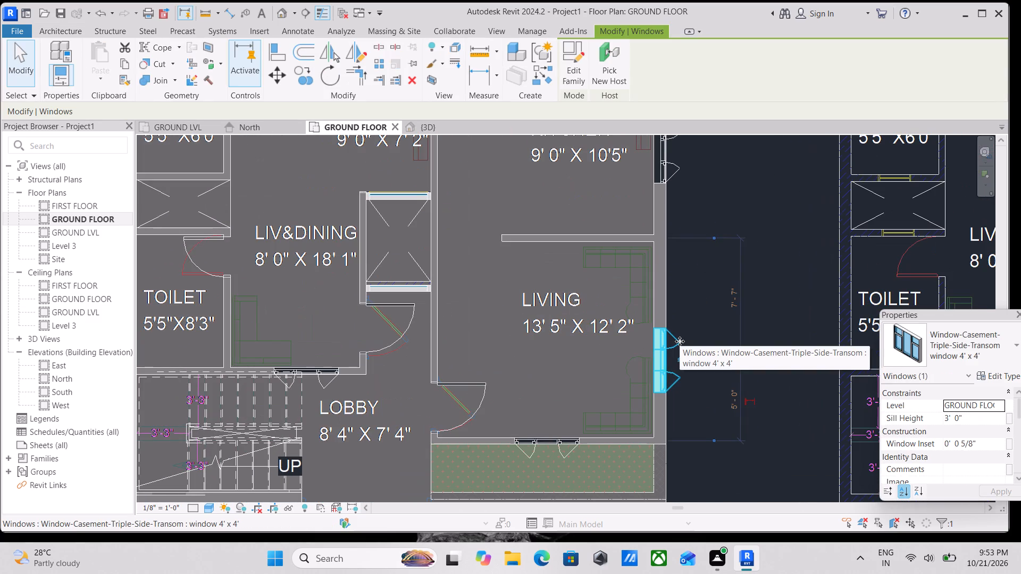
{"action": "key", "text": "Up"}
{"action": "key", "text": "Up"}
{"action": "key", "text": "Up"}
{"action": "key", "text": "Up"}
{"action": "key", "text": "Up"}
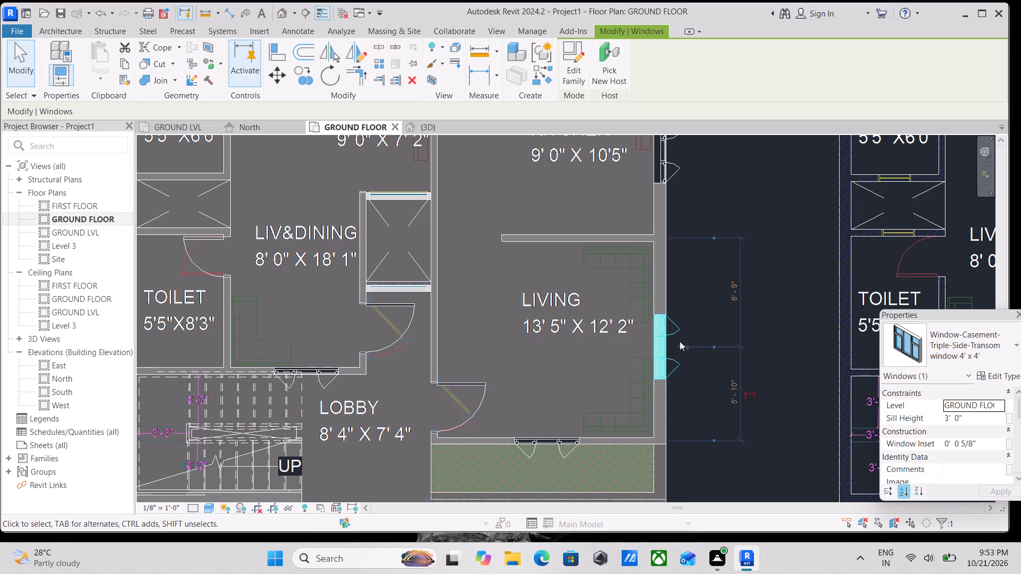
{"action": "key", "text": "Up"}
{"action": "key", "text": "Up"}
{"action": "key", "text": "Up"}
{"action": "key", "text": "Up"}
{"action": "key", "text": "Up"}
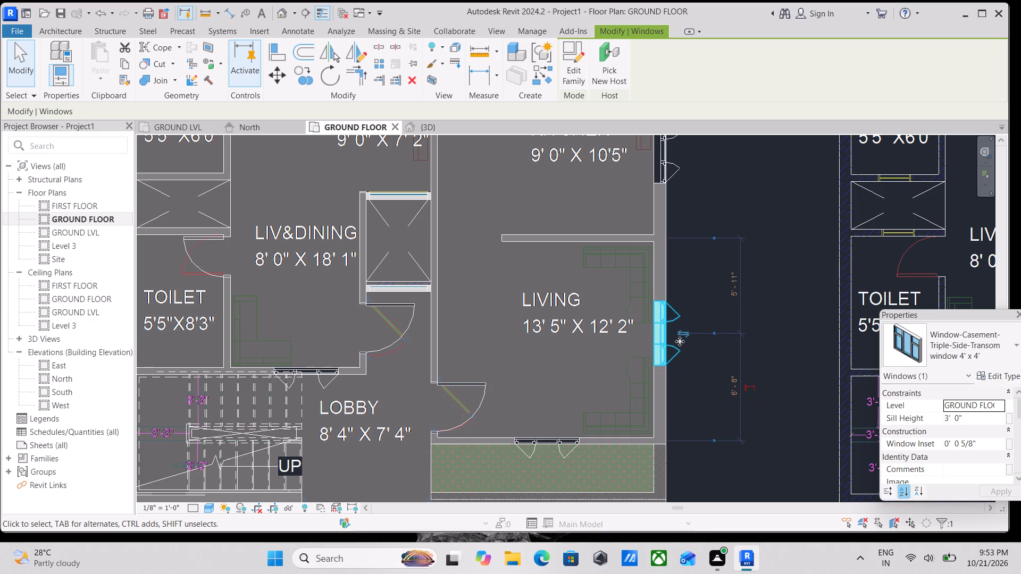
Fine-tune the living room's side-wall window to 6'-3" from the kitchen partition and 6'-4" from the green-strip wall.
{"action": "key", "text": "Down"}
{"action": "key", "text": "Down"}
{"action": "key", "text": "Up"}
{"action": "key", "text": "Up"}
{"action": "key", "text": "Up"}
{"action": "key", "text": "Down"}
{"action": "key", "text": "Down"}
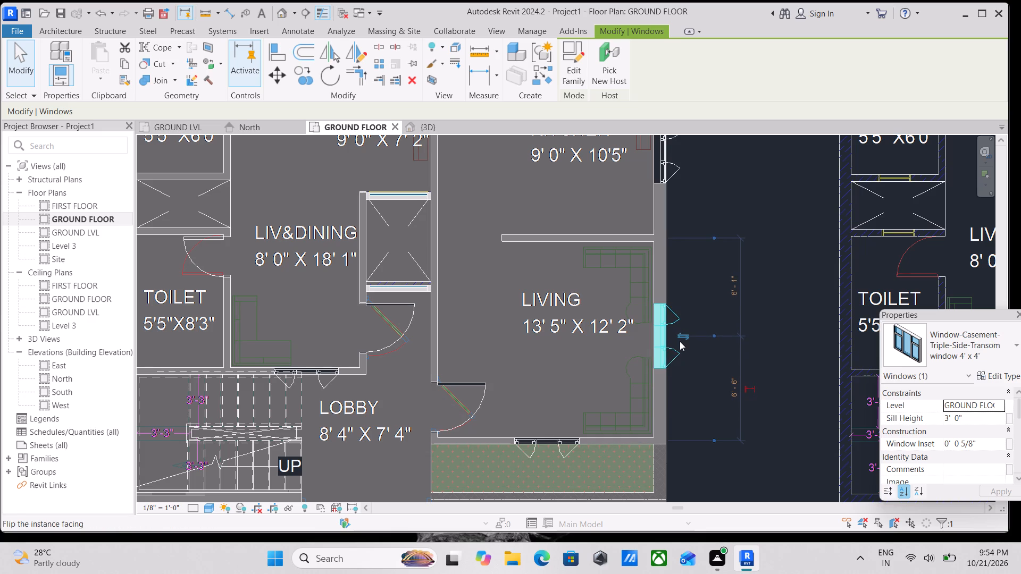
{"action": "key", "text": "Down"}
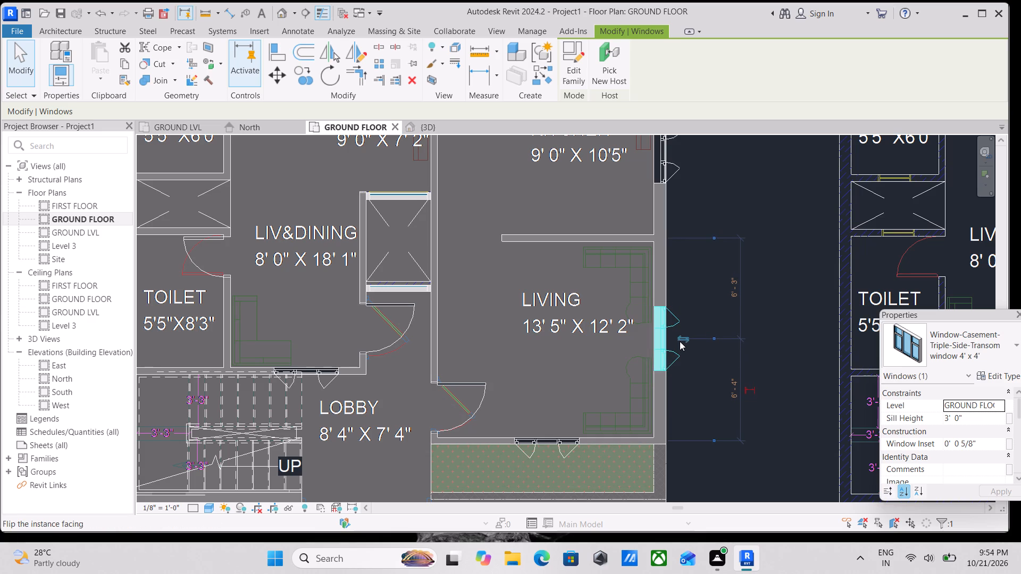
{"action": "scroll", "coordinate": [680, 341], "scroll_direction": "down", "scroll_amount": 1}
{"action": "key", "text": "Escape"}
Switch to the 3D view and orbit the ground floor model to an angled view from its road side.
{"action": "scroll", "coordinate": [658, 352], "scroll_direction": "down", "scroll_amount": 2}
{"action": "middle_click_drag", "start_coordinate": [658, 352], "coordinate": [743, 339]}
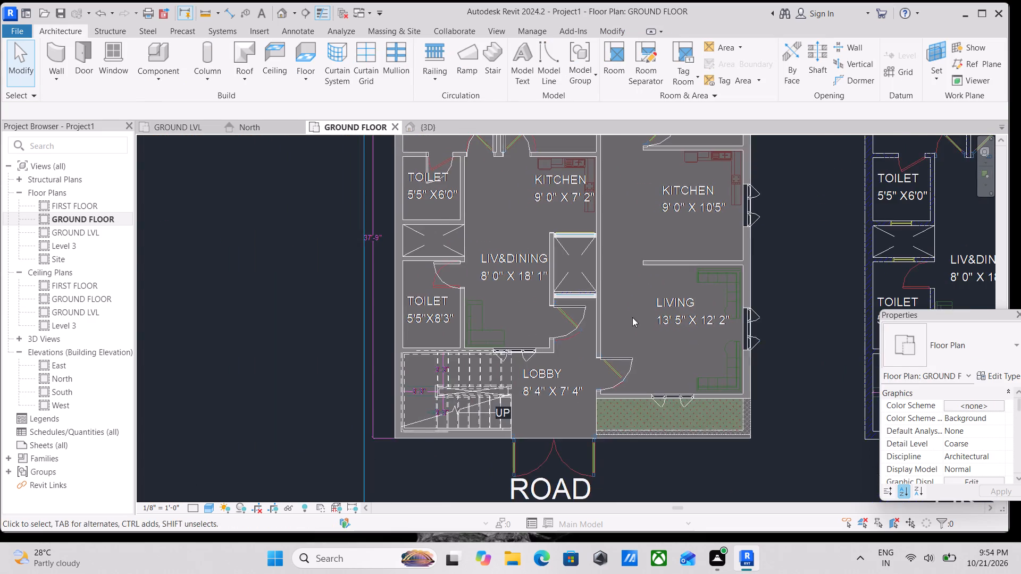
{"action": "scroll", "coordinate": [632, 317], "scroll_direction": "down", "scroll_amount": 2}
{"action": "middle_click_drag", "start_coordinate": [632, 320], "coordinate": [667, 391]}
{"action": "left_click", "coordinate": [420, 125]}
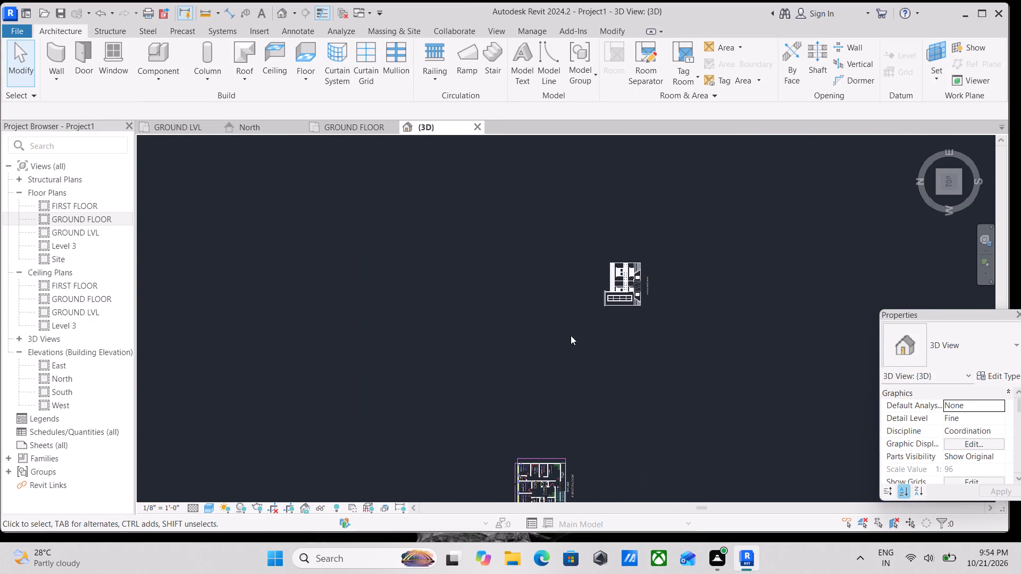
{"action": "scroll", "coordinate": [613, 359], "scroll_direction": "up", "scroll_amount": 3}
{"action": "middle_click_drag", "start_coordinate": [562, 368], "coordinate": [614, 237]}
{"action": "middle_click_drag", "start_coordinate": [583, 430], "coordinate": [622, 316]}
{"action": "scroll", "coordinate": [601, 387], "scroll_direction": "up", "scroll_amount": 3}
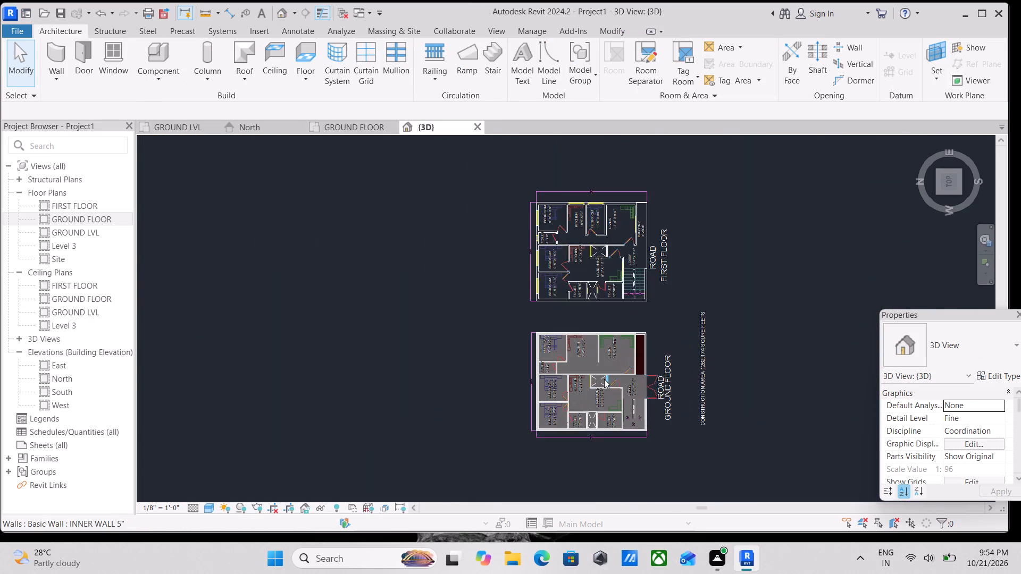
{"action": "scroll", "coordinate": [604, 379], "scroll_direction": "up", "scroll_amount": 1}
{"action": "middle_click_drag", "start_coordinate": [627, 421], "coordinate": [546, 259], "text": "shift"}
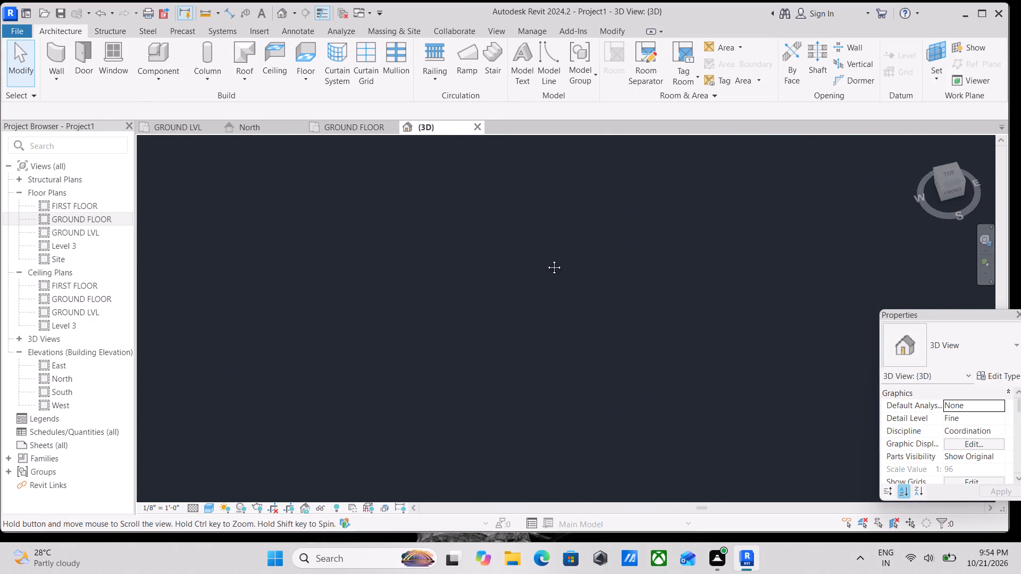
{"action": "middle_click_drag", "start_coordinate": [546, 259], "coordinate": [583, 263], "text": "shift"}
{"action": "middle_click_drag", "start_coordinate": [498, 269], "coordinate": [764, 351]}
{"action": "scroll", "coordinate": [458, 309], "scroll_direction": "down", "scroll_amount": 2}
{"action": "middle_click_drag", "start_coordinate": [523, 375], "coordinate": [633, 487]}
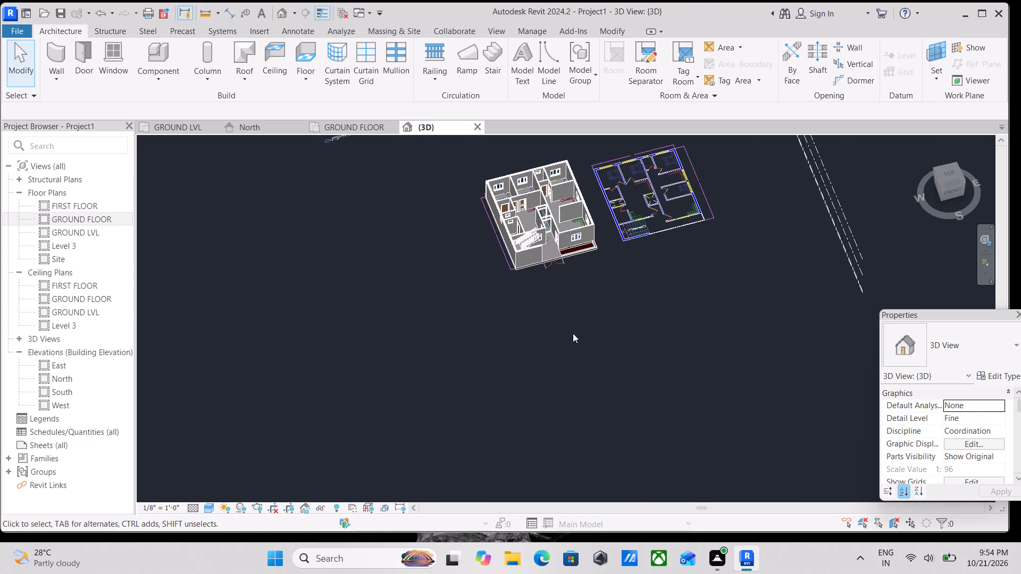
Examine in 3D the living room's window above the green strip and the surrounding lobby and staircase area.
{"action": "scroll", "coordinate": [544, 297], "scroll_direction": "up", "scroll_amount": 1}
{"action": "middle_click_drag", "start_coordinate": [525, 267], "coordinate": [539, 306]}
{"action": "scroll", "coordinate": [576, 290], "scroll_direction": "up", "scroll_amount": 10}
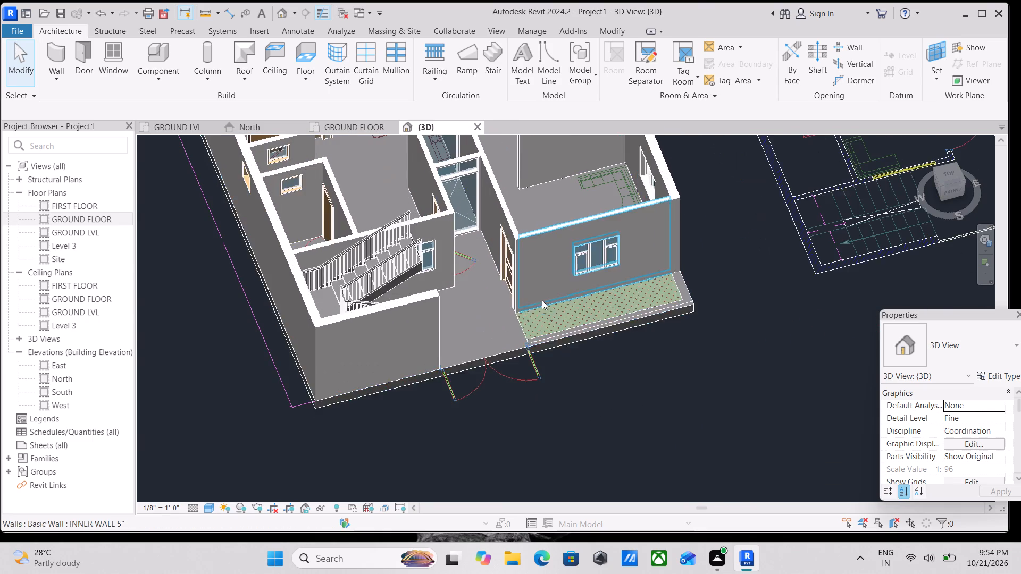
{"action": "middle_click_drag", "start_coordinate": [542, 300], "coordinate": [528, 435]}
{"action": "scroll", "coordinate": [528, 432], "scroll_direction": "up", "scroll_amount": 1}
{"action": "scroll", "coordinate": [575, 347], "scroll_direction": "down", "scroll_amount": 3}
{"action": "scroll", "coordinate": [575, 347], "scroll_direction": "up", "scroll_amount": 8}
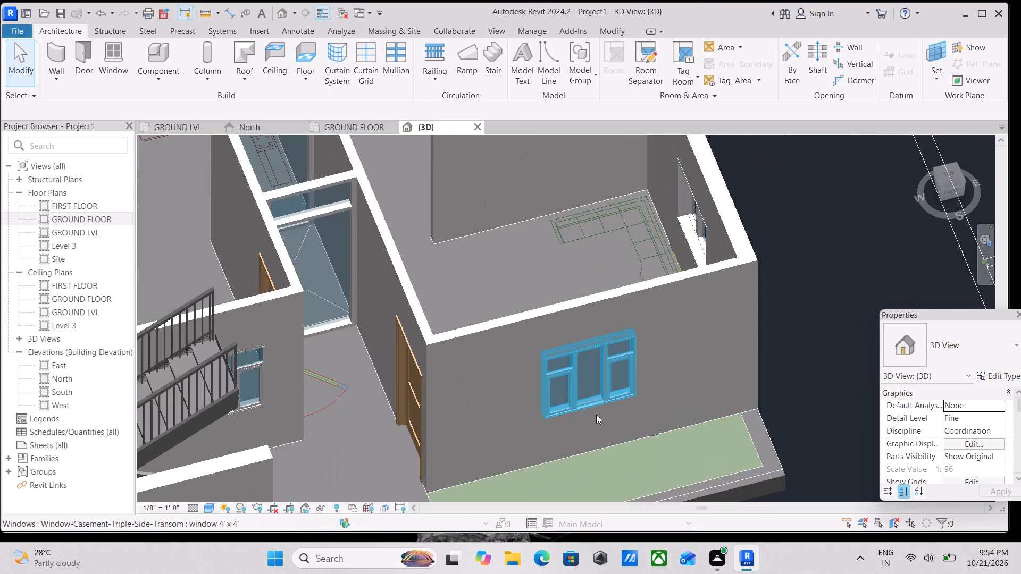
{"action": "scroll", "coordinate": [560, 382], "scroll_direction": "up", "scroll_amount": 3}
{"action": "scroll", "coordinate": [570, 349], "scroll_direction": "down", "scroll_amount": 2}
{"action": "middle_click_drag", "start_coordinate": [570, 349], "coordinate": [573, 379]}
{"action": "scroll", "coordinate": [597, 336], "scroll_direction": "down", "scroll_amount": 4}
{"action": "middle_click_drag", "start_coordinate": [602, 351], "coordinate": [611, 374]}
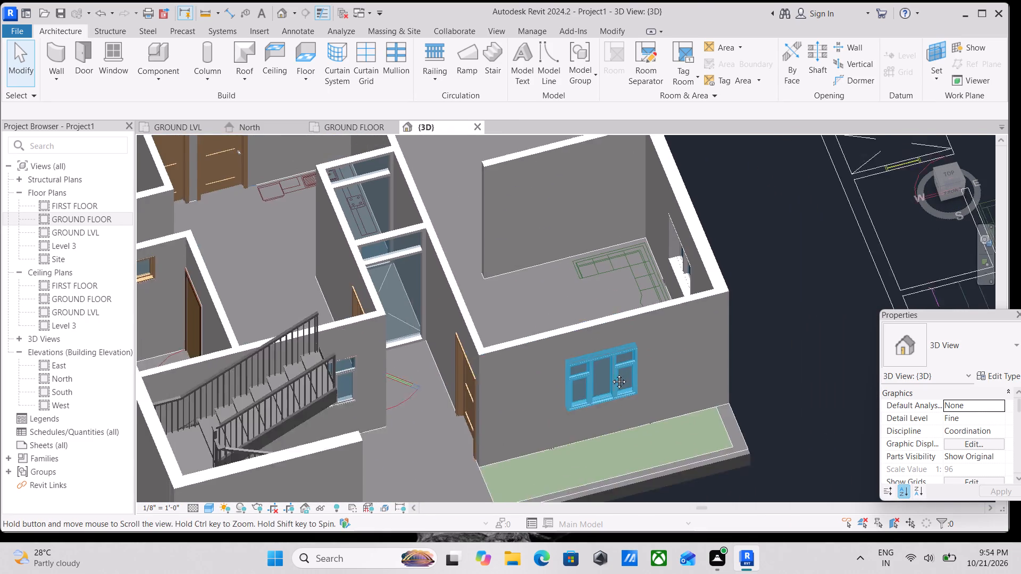
{"action": "middle_click_drag", "start_coordinate": [611, 374], "coordinate": [642, 458]}
{"action": "scroll", "coordinate": [642, 458], "scroll_direction": "up", "scroll_amount": 1}
{"action": "scroll", "coordinate": [601, 308], "scroll_direction": "down", "scroll_amount": 1}
Examine in 3D the windows in the outer walls of the three bedrooms and the kitchen.
{"action": "middle_click_drag", "start_coordinate": [601, 308], "coordinate": [625, 402]}
{"action": "scroll", "coordinate": [567, 308], "scroll_direction": "down", "scroll_amount": 2}
{"action": "middle_click_drag", "start_coordinate": [568, 311], "coordinate": [595, 396]}
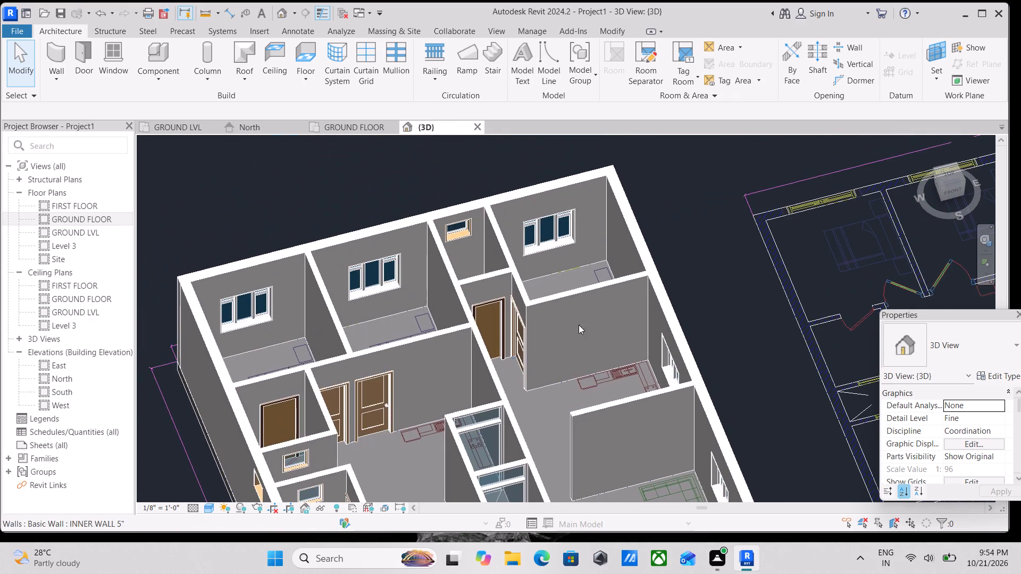
{"action": "scroll", "coordinate": [542, 300], "scroll_direction": "up", "scroll_amount": 3}
{"action": "scroll", "coordinate": [504, 300], "scroll_direction": "down", "scroll_amount": 1}
{"action": "middle_click_drag", "start_coordinate": [504, 300], "coordinate": [524, 271]}
{"action": "scroll", "coordinate": [505, 298], "scroll_direction": "down", "scroll_amount": 1}
{"action": "scroll", "coordinate": [479, 345], "scroll_direction": "down", "scroll_amount": 3}
{"action": "middle_click_drag", "start_coordinate": [479, 345], "coordinate": [505, 294]}
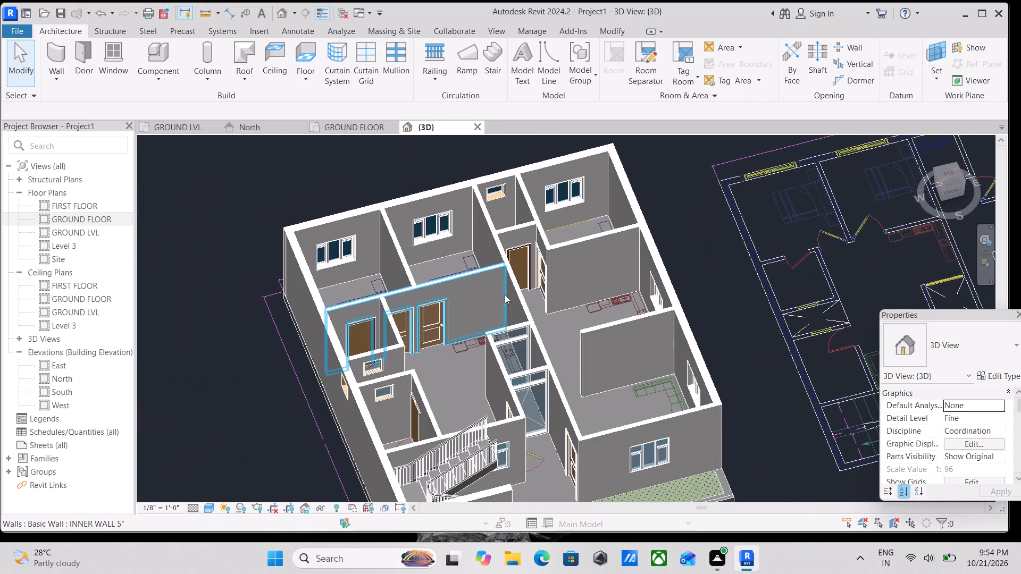
Examine in 3D the toilet ventilators, the staircase-side window and the overall ground floor layout.
{"action": "scroll", "coordinate": [376, 393], "scroll_direction": "up", "scroll_amount": 3}
{"action": "middle_click_drag", "start_coordinate": [337, 365], "coordinate": [415, 288]}
{"action": "middle_click_drag", "start_coordinate": [492, 287], "coordinate": [477, 290]}
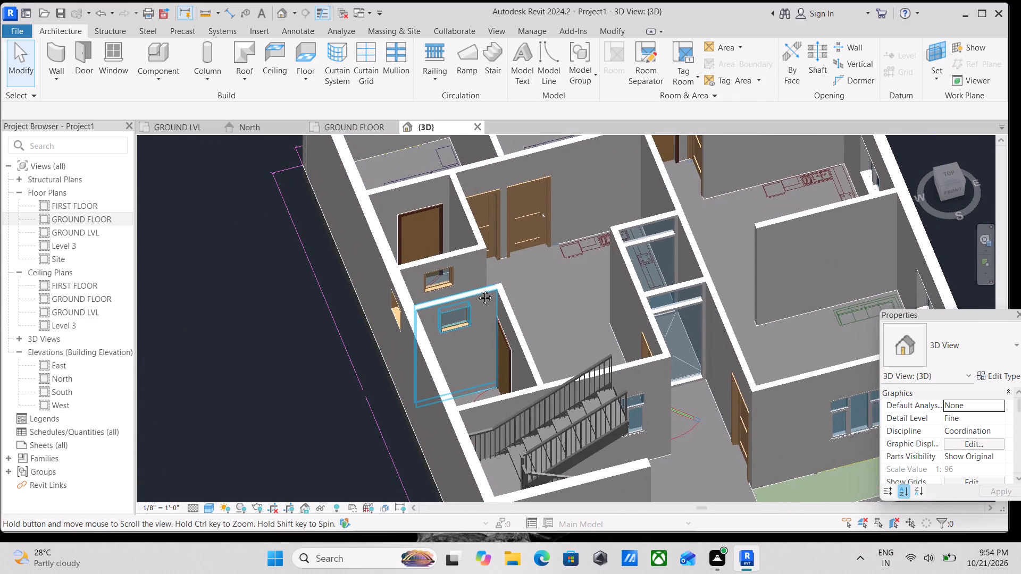
{"action": "middle_click_drag", "start_coordinate": [477, 290], "coordinate": [468, 290]}
{"action": "scroll", "coordinate": [654, 309], "scroll_direction": "up", "scroll_amount": 3}
{"action": "scroll", "coordinate": [716, 332], "scroll_direction": "down", "scroll_amount": 3}
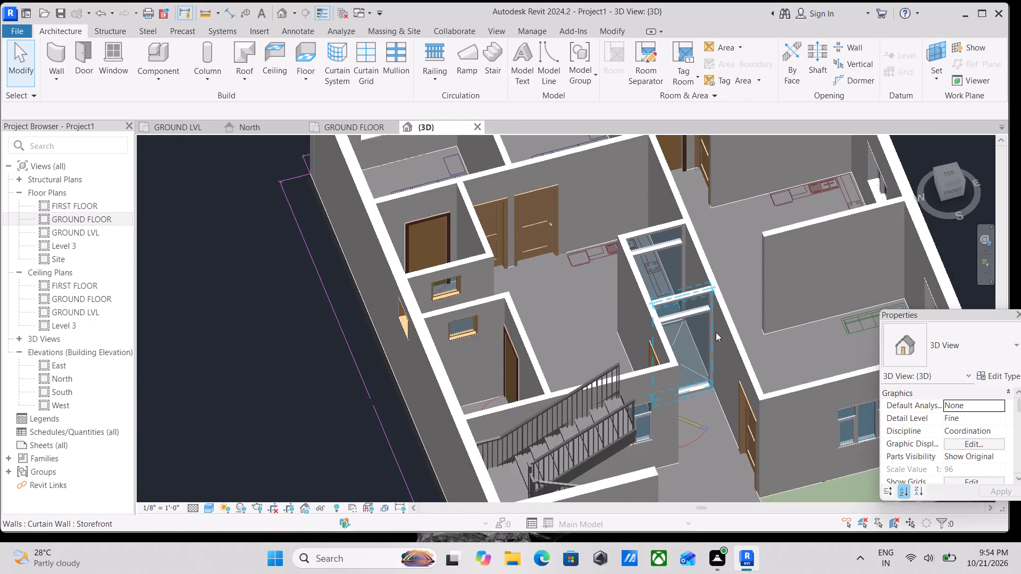
{"action": "scroll", "coordinate": [714, 339], "scroll_direction": "down", "scroll_amount": 2}
{"action": "scroll", "coordinate": [664, 296], "scroll_direction": "down", "scroll_amount": 3}
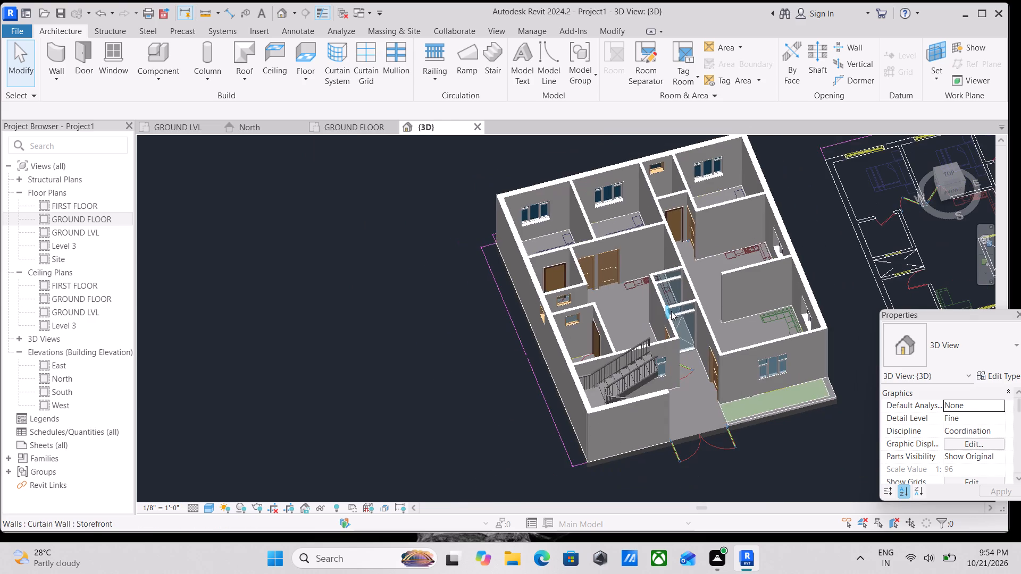
Examine in 3D the two stacked toilets, the small ventilators facing the shaft between them, and the staircase area.
{"action": "scroll", "coordinate": [683, 392], "scroll_direction": "up", "scroll_amount": 2}
{"action": "middle_click_drag", "start_coordinate": [659, 329], "coordinate": [669, 451]}
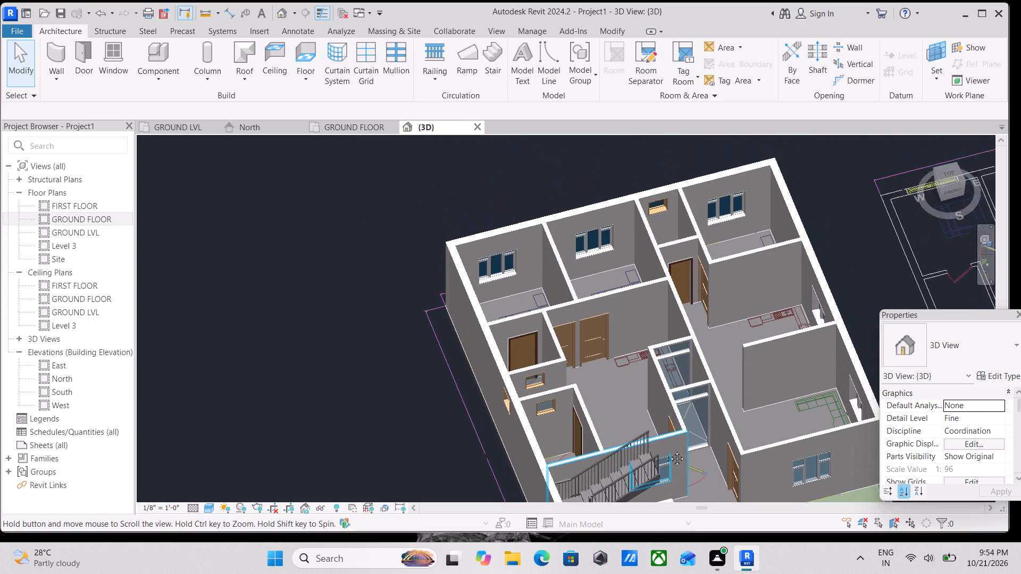
{"action": "middle_click_drag", "start_coordinate": [669, 451], "coordinate": [670, 455]}
{"action": "scroll", "coordinate": [649, 413], "scroll_direction": "down", "scroll_amount": 1}
{"action": "middle_click_drag", "start_coordinate": [649, 413], "coordinate": [661, 340]}
{"action": "scroll", "coordinate": [579, 361], "scroll_direction": "up", "scroll_amount": 4}
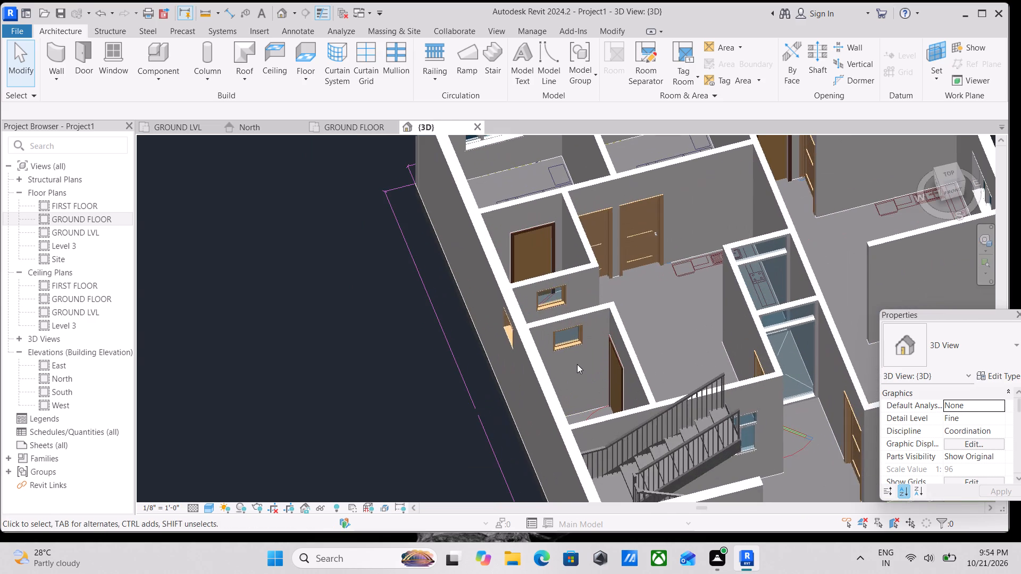
{"action": "scroll", "coordinate": [572, 350], "scroll_direction": "down", "scroll_amount": 1}
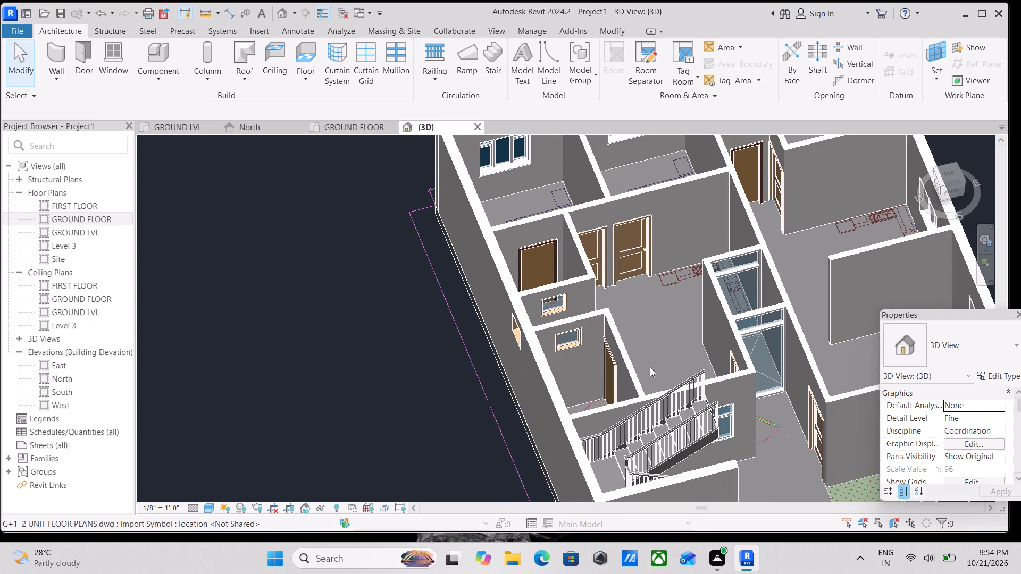
{"action": "scroll", "coordinate": [648, 360], "scroll_direction": "down", "scroll_amount": 1}
{"action": "middle_click_drag", "start_coordinate": [647, 360], "coordinate": [598, 376]}
{"action": "scroll", "coordinate": [598, 376], "scroll_direction": "down", "scroll_amount": 1}
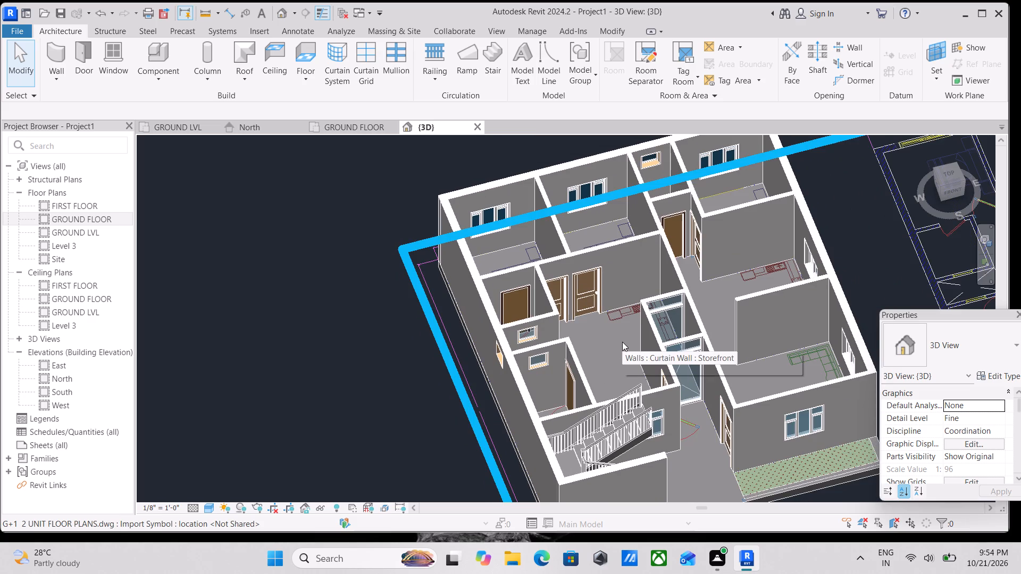
{"action": "scroll", "coordinate": [622, 342], "scroll_direction": "down", "scroll_amount": 2}
{"action": "middle_click_drag", "start_coordinate": [622, 342], "coordinate": [617, 350]}
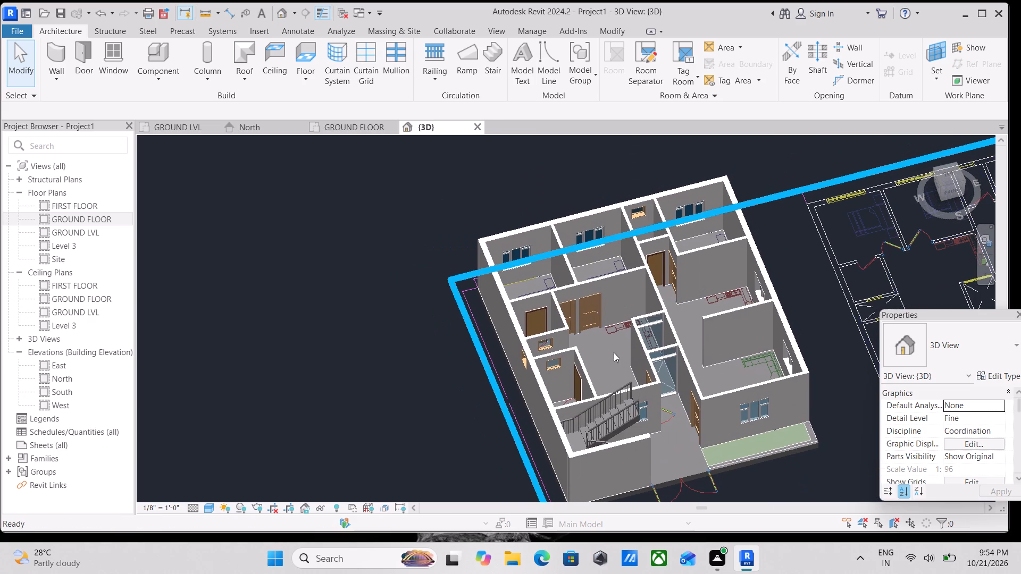
{"action": "scroll", "coordinate": [581, 362], "scroll_direction": "down", "scroll_amount": 1}
{"action": "scroll", "coordinate": [581, 362], "scroll_direction": "up", "scroll_amount": 4}
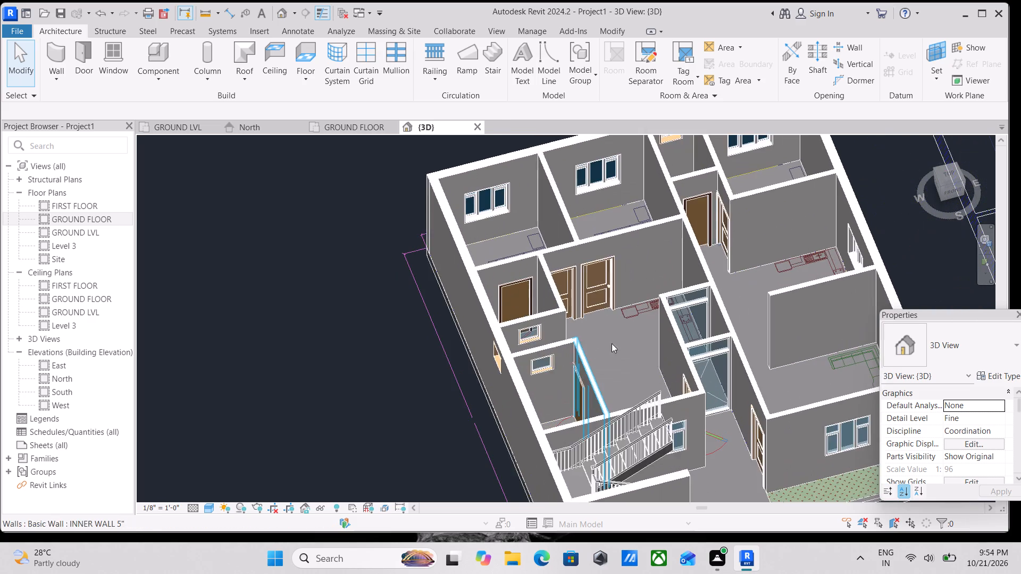
{"action": "scroll", "coordinate": [619, 339], "scroll_direction": "down", "scroll_amount": 2}
{"action": "middle_click", "coordinate": [619, 339]}
{"action": "scroll", "coordinate": [619, 339], "scroll_direction": "up", "scroll_amount": 1}
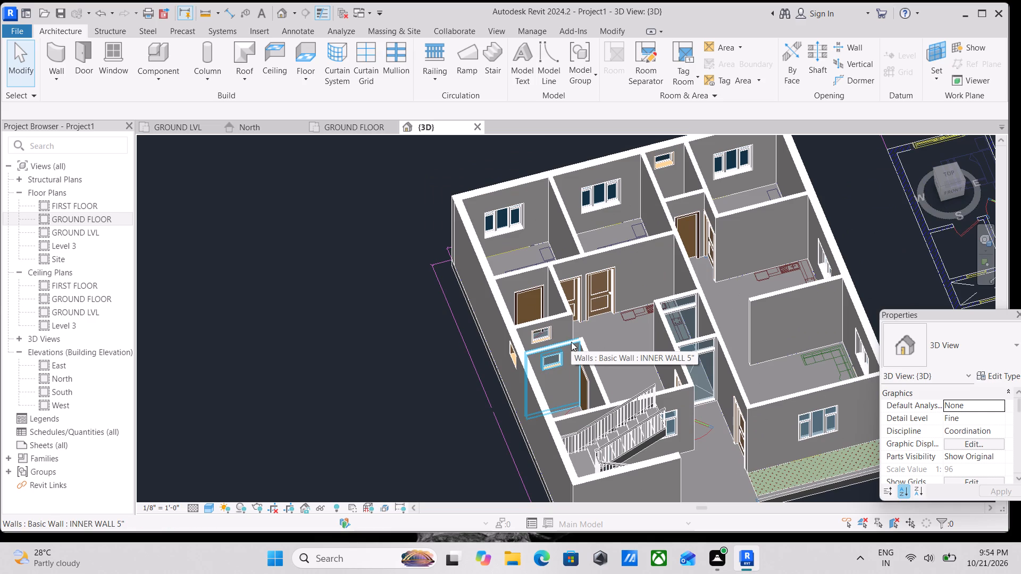
Examine in 3D the three bedrooms, the small rear toilet and the kitchen with their windows and doors.
{"action": "scroll", "coordinate": [571, 342], "scroll_direction": "down", "scroll_amount": 2}
{"action": "middle_click_drag", "start_coordinate": [567, 340], "coordinate": [570, 378]}
{"action": "scroll", "coordinate": [620, 277], "scroll_direction": "up", "scroll_amount": 3}
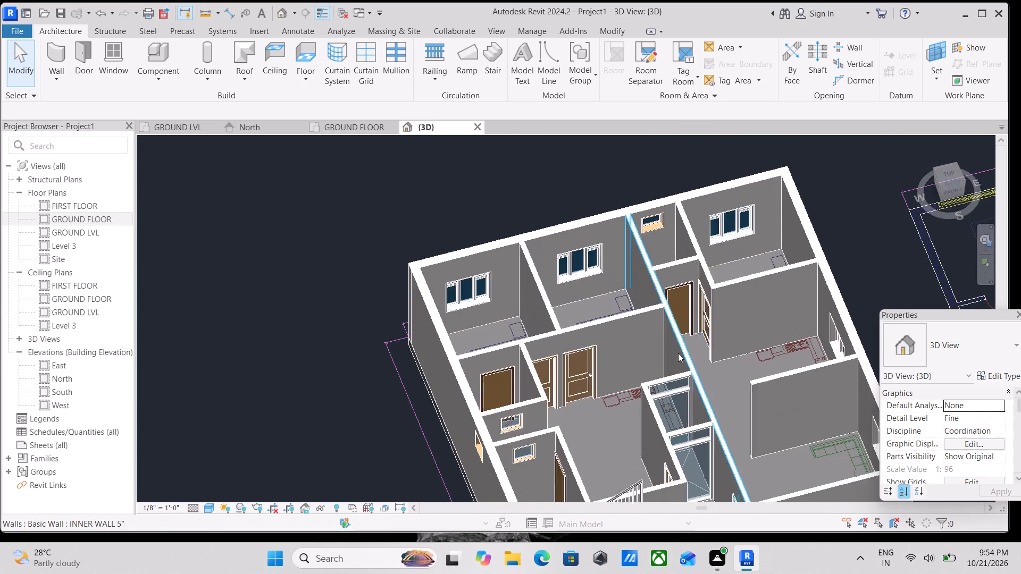
{"action": "scroll", "coordinate": [679, 352], "scroll_direction": "up", "scroll_amount": 3}
{"action": "middle_click_drag", "start_coordinate": [557, 364], "coordinate": [487, 354]}
{"action": "scroll", "coordinate": [553, 322], "scroll_direction": "down", "scroll_amount": 2}
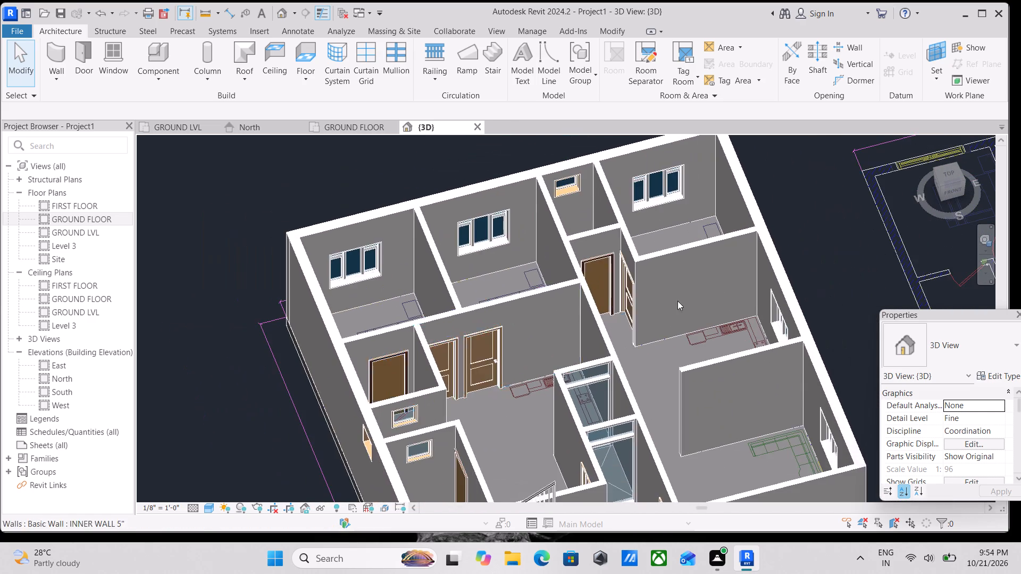
{"action": "scroll", "coordinate": [703, 300], "scroll_direction": "down", "scroll_amount": 2}
{"action": "middle_click_drag", "start_coordinate": [705, 300], "coordinate": [689, 306]}
{"action": "scroll", "coordinate": [674, 302], "scroll_direction": "up", "scroll_amount": 3}
{"action": "scroll", "coordinate": [582, 290], "scroll_direction": "up", "scroll_amount": 3}
{"action": "scroll", "coordinate": [582, 280], "scroll_direction": "down", "scroll_amount": 3}
{"action": "middle_click_drag", "start_coordinate": [582, 280], "coordinate": [596, 317]}
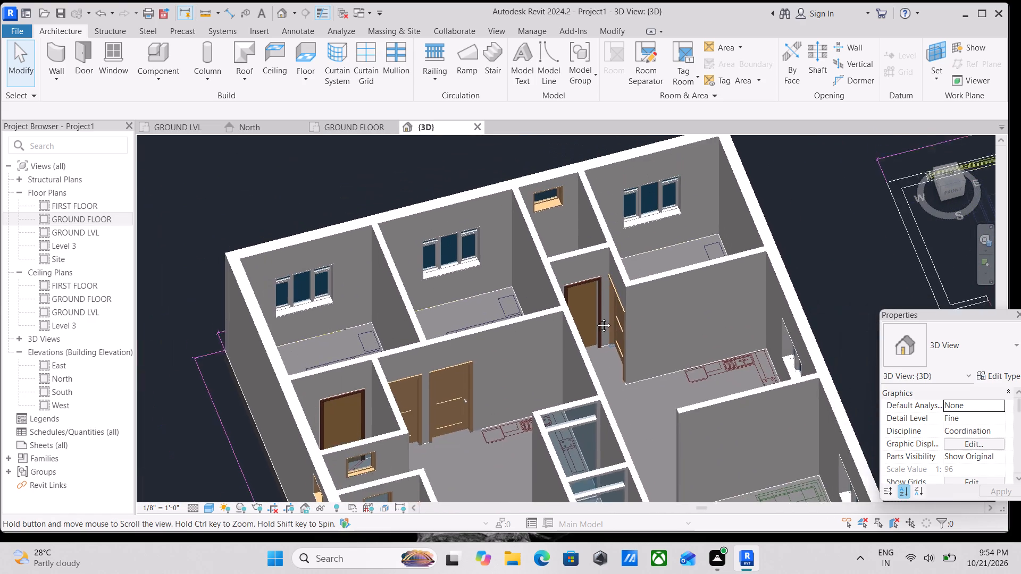
{"action": "middle_click_drag", "start_coordinate": [596, 317], "coordinate": [605, 345]}
{"action": "scroll", "coordinate": [654, 283], "scroll_direction": "down", "scroll_amount": 1}
{"action": "middle_click_drag", "start_coordinate": [654, 283], "coordinate": [655, 314]}
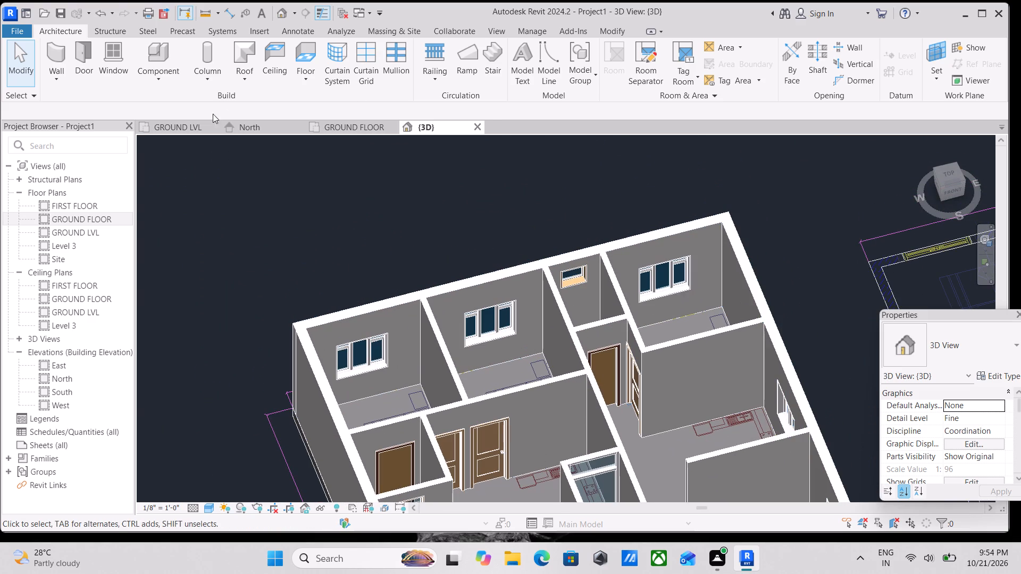
Switch to the GROUND FLOOR plan and examine the 5'5" x 6'0" toilet and the crossed shaft beside it.
{"action": "left_click", "coordinate": [336, 123]}
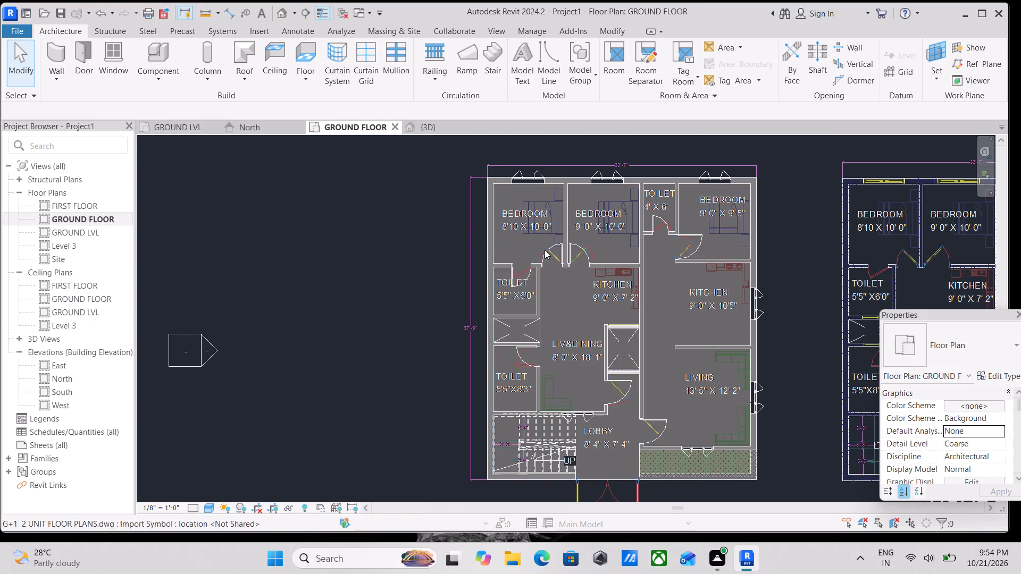
{"action": "scroll", "coordinate": [662, 320], "scroll_direction": "up", "scroll_amount": 3}
{"action": "scroll", "coordinate": [726, 306], "scroll_direction": "down", "scroll_amount": 1}
{"action": "middle_click_drag", "start_coordinate": [726, 306], "coordinate": [700, 299]}
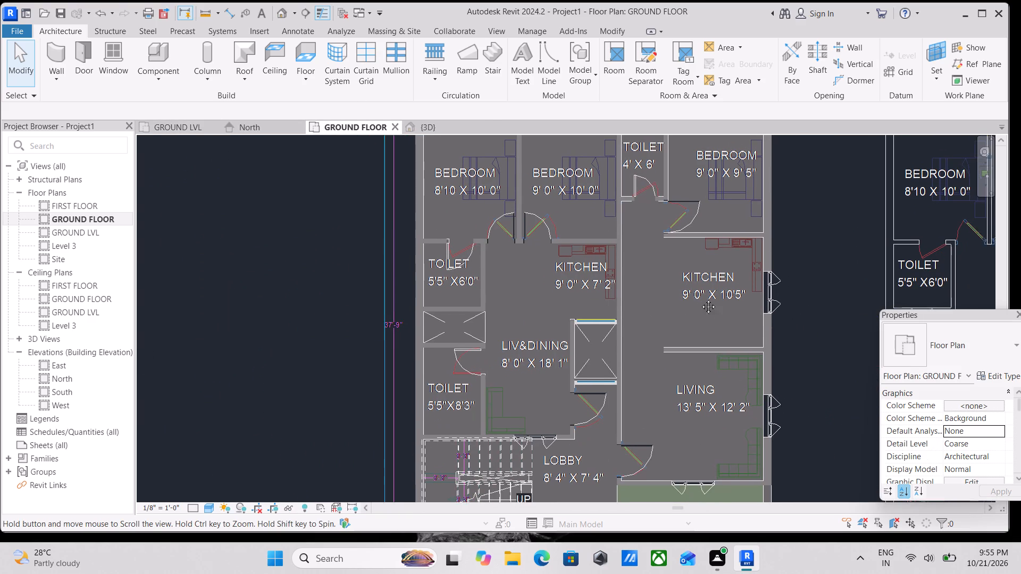
{"action": "middle_click_drag", "start_coordinate": [700, 299], "coordinate": [698, 298]}
{"action": "scroll", "coordinate": [457, 359], "scroll_direction": "up", "scroll_amount": 2}
{"action": "scroll", "coordinate": [424, 305], "scroll_direction": "up", "scroll_amount": 1}
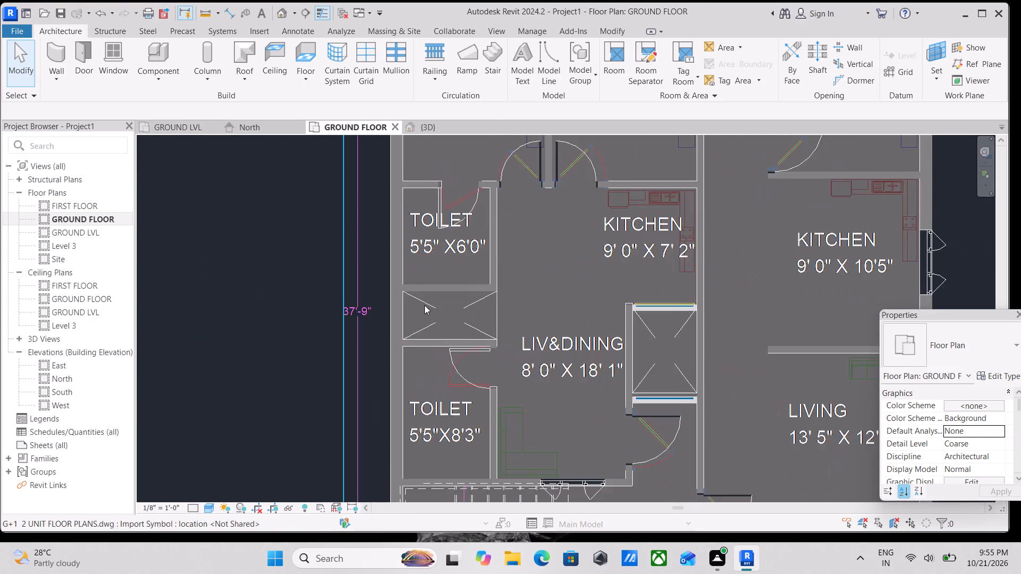
{"action": "middle_click_drag", "start_coordinate": [424, 305], "coordinate": [487, 375]}
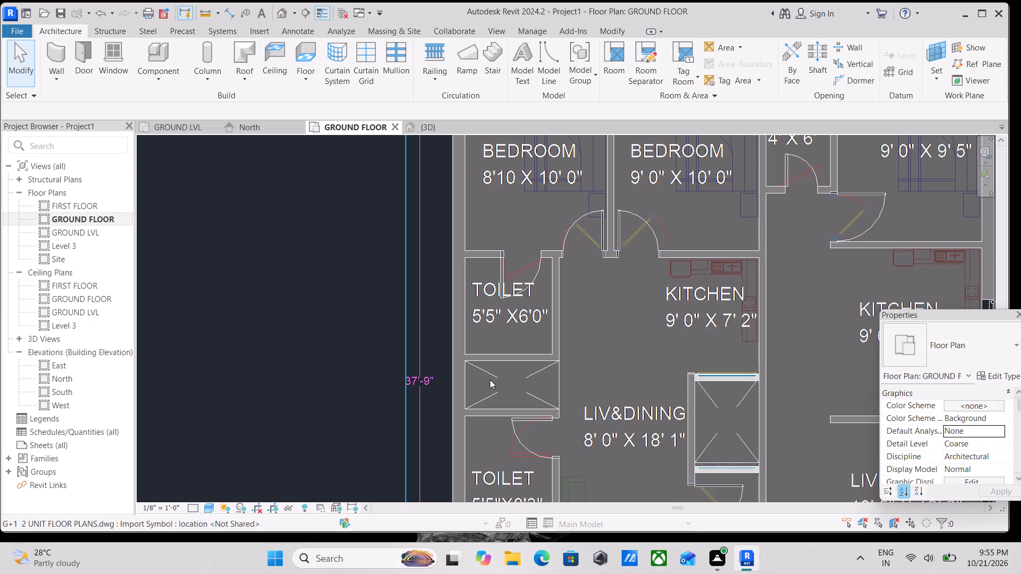
{"action": "scroll", "coordinate": [490, 379], "scroll_direction": "up", "scroll_amount": 4}
{"action": "scroll", "coordinate": [488, 350], "scroll_direction": "down", "scroll_amount": 1}
{"action": "middle_click_drag", "start_coordinate": [489, 332], "coordinate": [490, 338]}
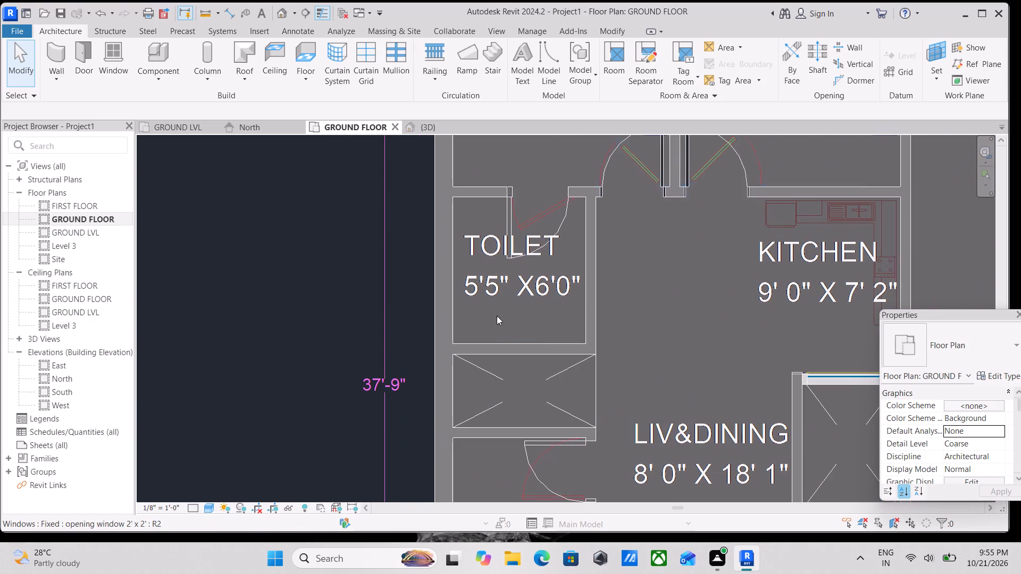
Examine in plan the openings in the shaft walls against the surrounding toilets, bedrooms and living-dining area.
{"action": "scroll", "coordinate": [497, 316], "scroll_direction": "down", "scroll_amount": 2}
{"action": "middle_click", "coordinate": [497, 316]}
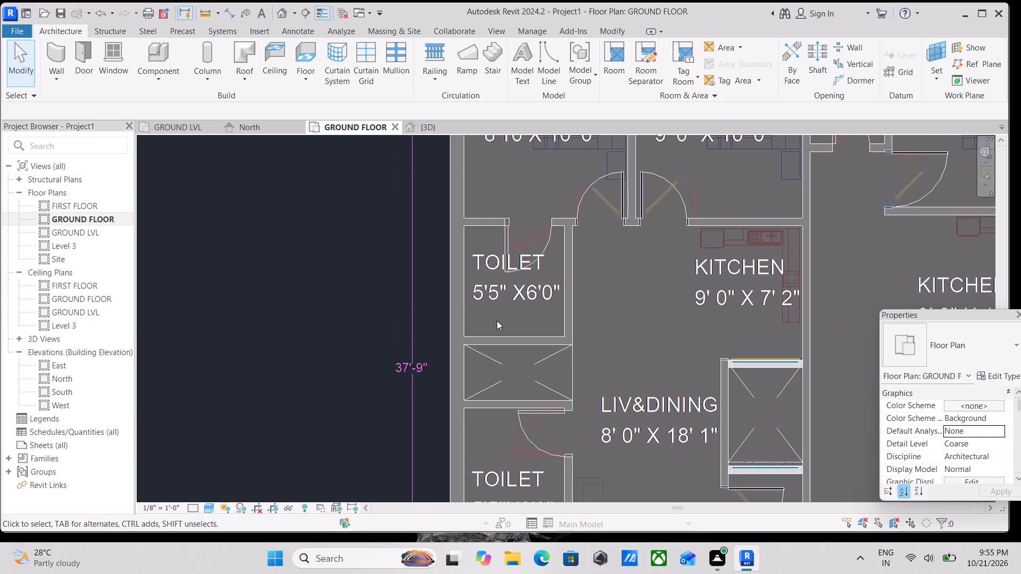
{"action": "scroll", "coordinate": [608, 377], "scroll_direction": "down", "scroll_amount": 1}
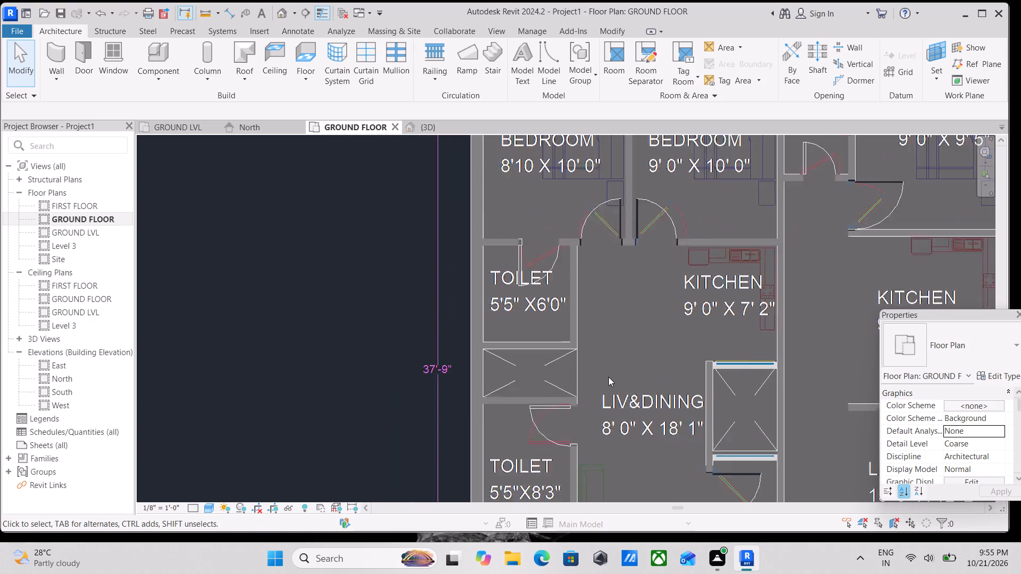
{"action": "scroll", "coordinate": [608, 377], "scroll_direction": "down", "scroll_amount": 1}
{"action": "middle_click_drag", "start_coordinate": [608, 377], "coordinate": [617, 392]}
{"action": "scroll", "coordinate": [610, 380], "scroll_direction": "down", "scroll_amount": 1}
{"action": "scroll", "coordinate": [560, 370], "scroll_direction": "up", "scroll_amount": 4}
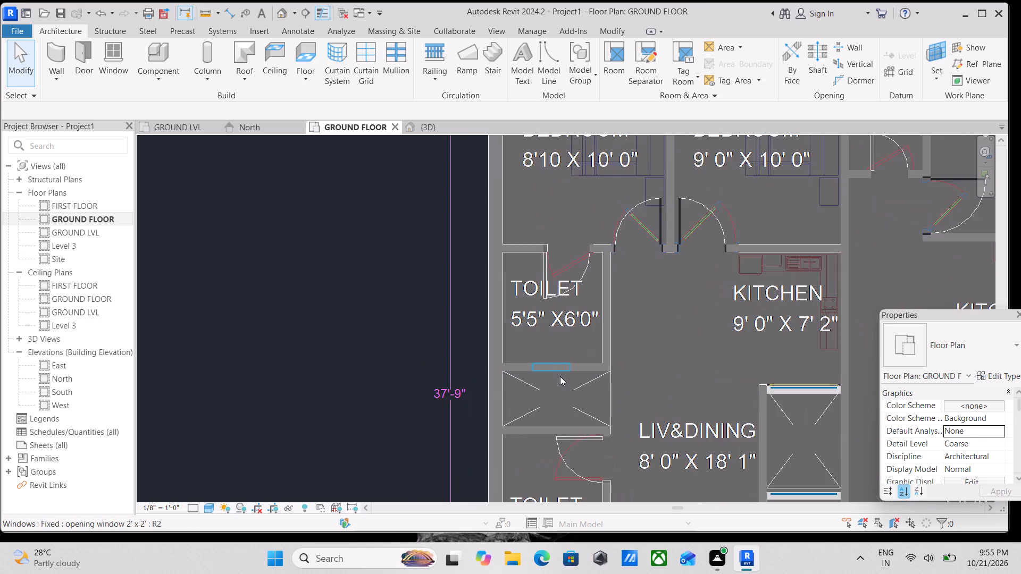
{"action": "scroll", "coordinate": [560, 376], "scroll_direction": "up", "scroll_amount": 1}
{"action": "middle_click_drag", "start_coordinate": [562, 377], "coordinate": [602, 393]}
{"action": "scroll", "coordinate": [606, 395], "scroll_direction": "down", "scroll_amount": 3}
{"action": "scroll", "coordinate": [687, 389], "scroll_direction": "down", "scroll_amount": 1}
{"action": "middle_click_drag", "start_coordinate": [687, 389], "coordinate": [682, 389]}
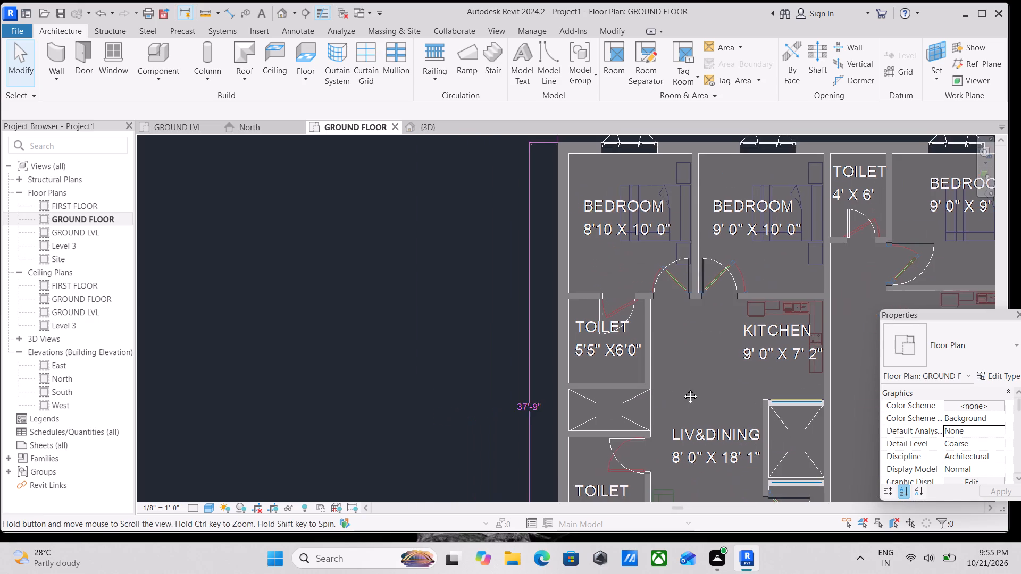
{"action": "middle_click_drag", "start_coordinate": [682, 389], "coordinate": [640, 379]}
Delete the two 2' x 2' fixed opening windows from the shaft walls between the two toilets.
{"action": "scroll", "coordinate": [558, 383], "scroll_direction": "up", "scroll_amount": 2}
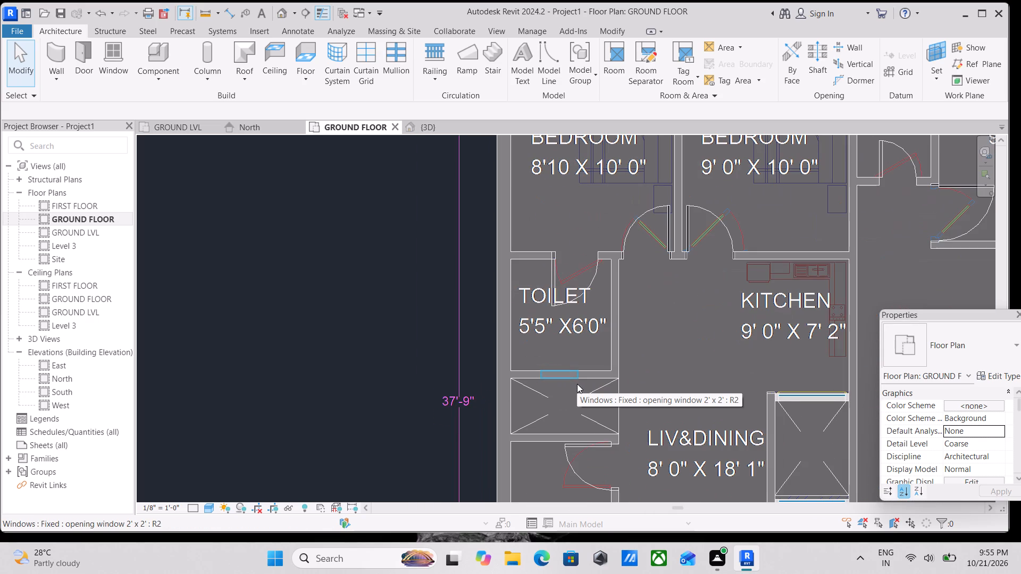
{"action": "scroll", "coordinate": [570, 378], "scroll_direction": "up", "scroll_amount": 2}
{"action": "left_click", "coordinate": [572, 374]}
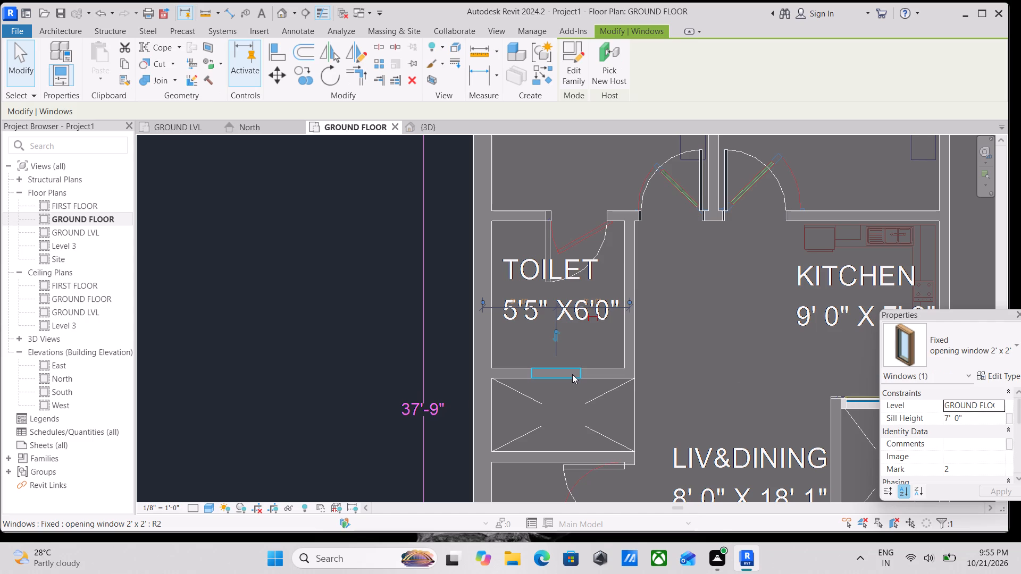
{"action": "right_click", "coordinate": [572, 374]}
{"action": "left_click", "coordinate": [593, 370]}
{"action": "left_click", "coordinate": [556, 462]}
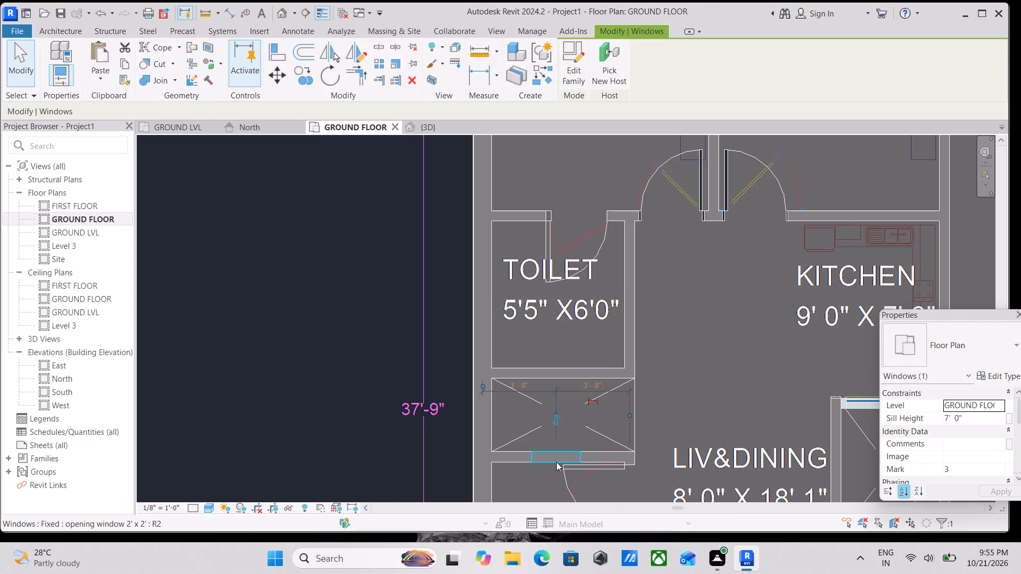
{"action": "right_click", "coordinate": [556, 462]}
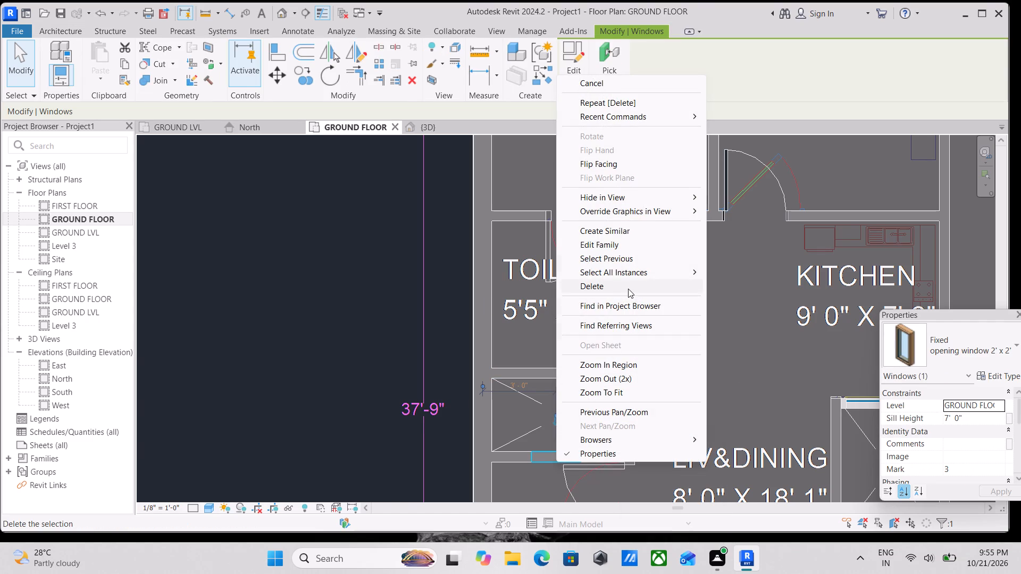
{"action": "left_click", "coordinate": [629, 285]}
Place a 4' x 4' triple casement window with 3' 0" sill in the wall between the 5'5" x 6'0" toilet and the shaft.
{"action": "type", "text": "wn"}
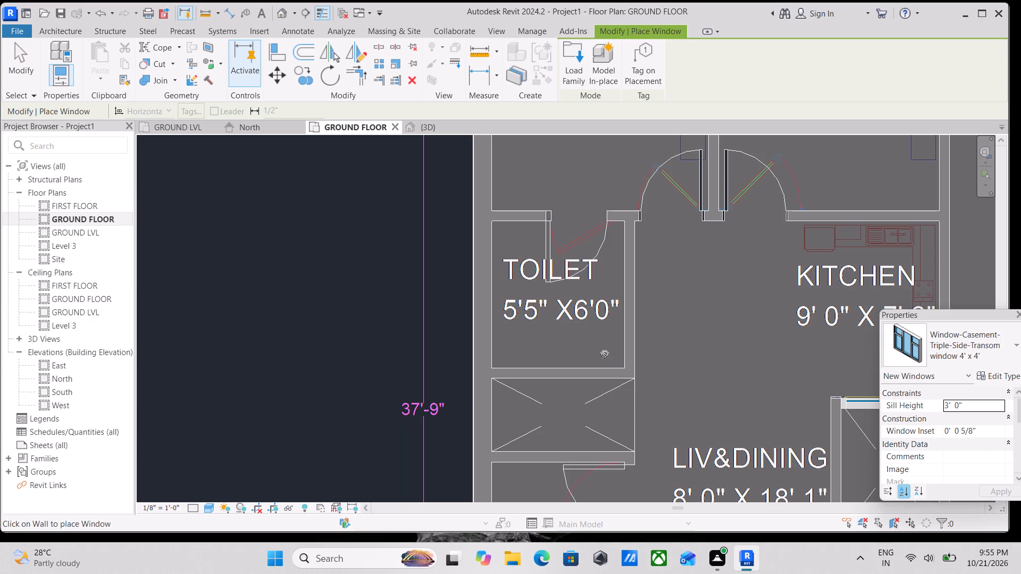
{"action": "middle_click_drag", "start_coordinate": [605, 354], "coordinate": [614, 445]}
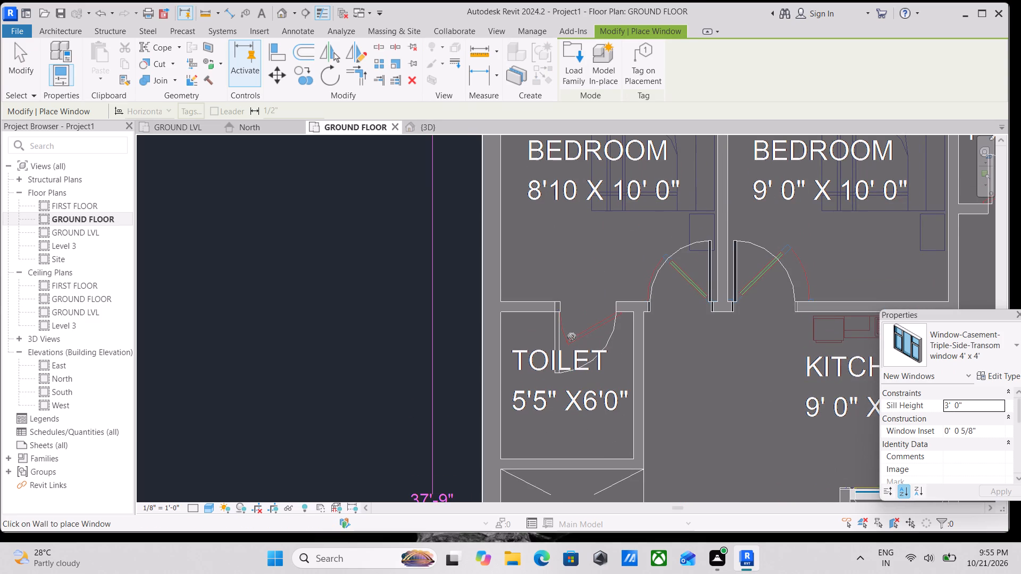
{"action": "scroll", "coordinate": [578, 450], "scroll_direction": "down", "scroll_amount": 2}
{"action": "middle_click_drag", "start_coordinate": [578, 450], "coordinate": [606, 316]}
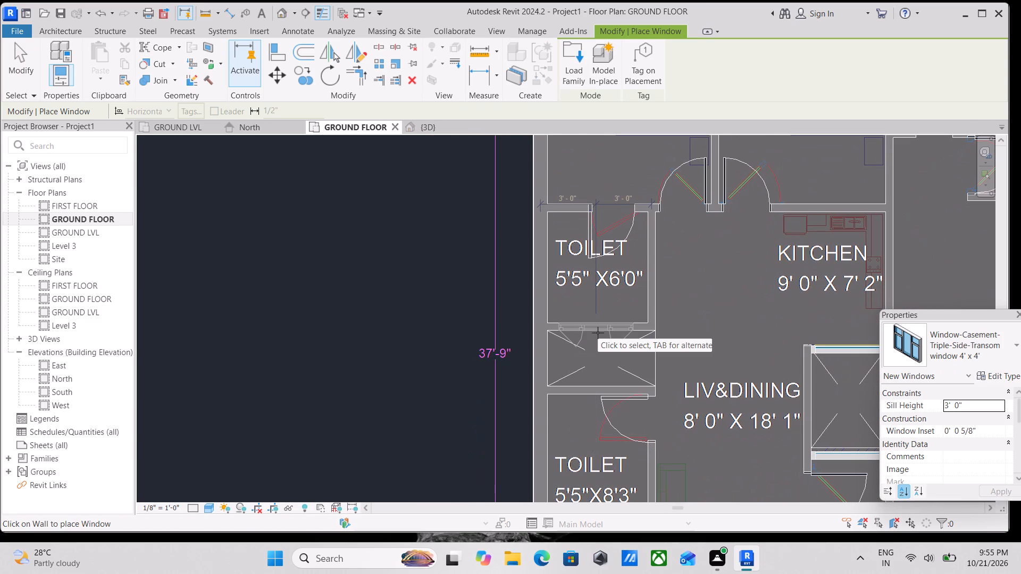
{"action": "left_click", "coordinate": [598, 333]}
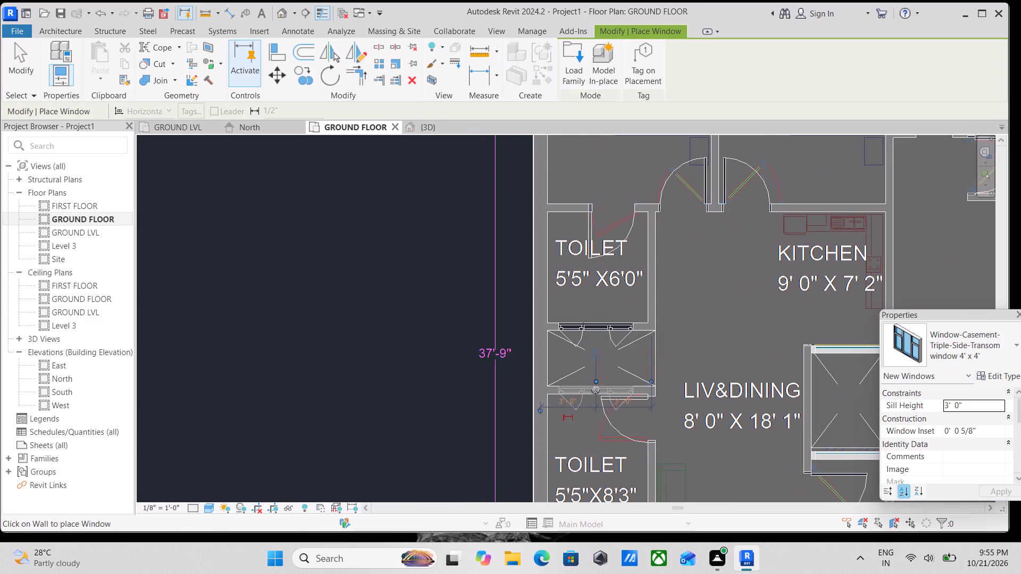
Place a matching 4' x 4' triple casement window in the wall between the shaft and the 5'5" x 8'3" toilet.
{"action": "scroll", "coordinate": [598, 392], "scroll_direction": "up", "scroll_amount": 6}
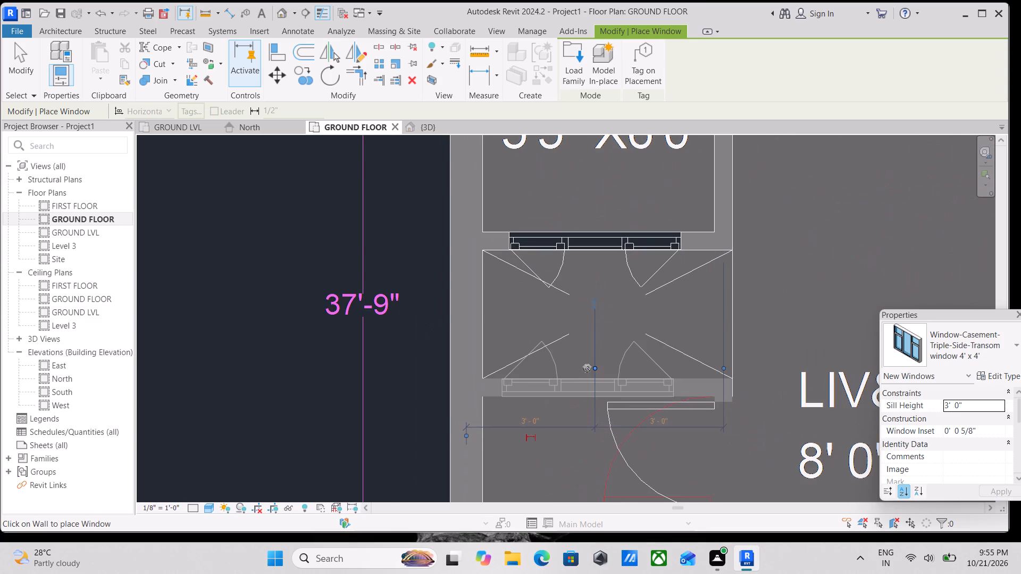
{"action": "left_click", "coordinate": [589, 368]}
{"action": "scroll", "coordinate": [589, 368], "scroll_direction": "down", "scroll_amount": 2}
{"action": "middle_click_drag", "start_coordinate": [589, 368], "coordinate": [591, 396]}
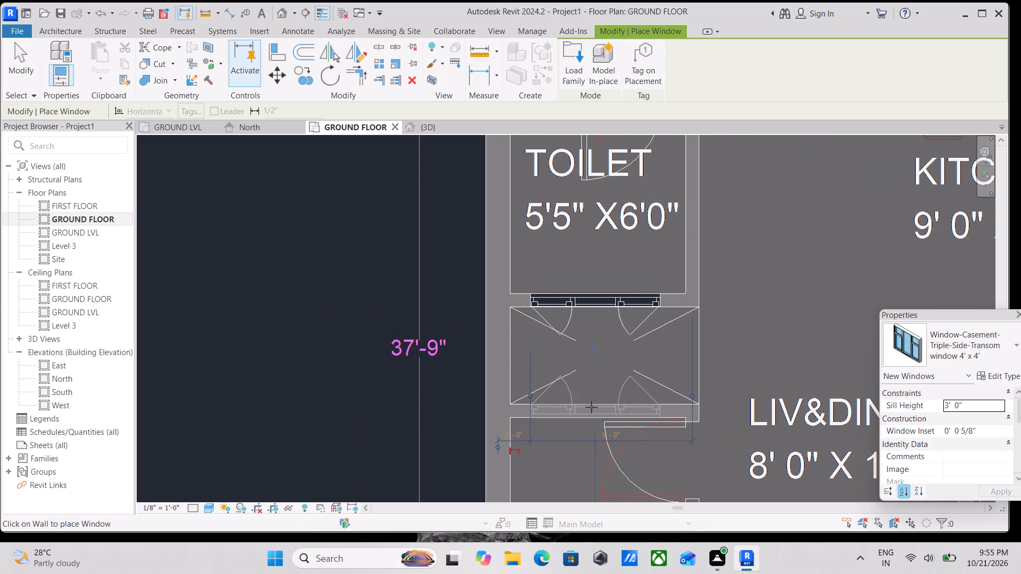
{"action": "left_click", "coordinate": [591, 407]}
{"action": "key", "text": "Escape"}
{"action": "scroll", "coordinate": [596, 407], "scroll_direction": "down", "scroll_amount": 3}
{"action": "key", "text": "Escape"}
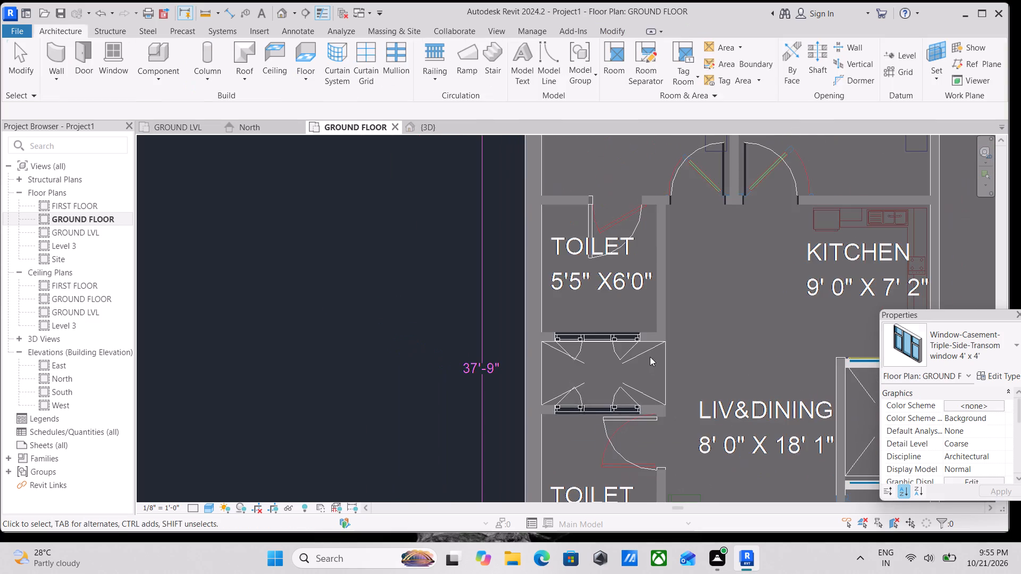
{"action": "scroll", "coordinate": [650, 357], "scroll_direction": "down", "scroll_amount": 3}
{"action": "key", "text": "Escape"}
{"action": "scroll", "coordinate": [699, 337], "scroll_direction": "down", "scroll_amount": 2}
{"action": "middle_click_drag", "start_coordinate": [699, 337], "coordinate": [568, 331]}
{"action": "key", "text": "Escape"}
{"action": "key", "text": "Escape"}
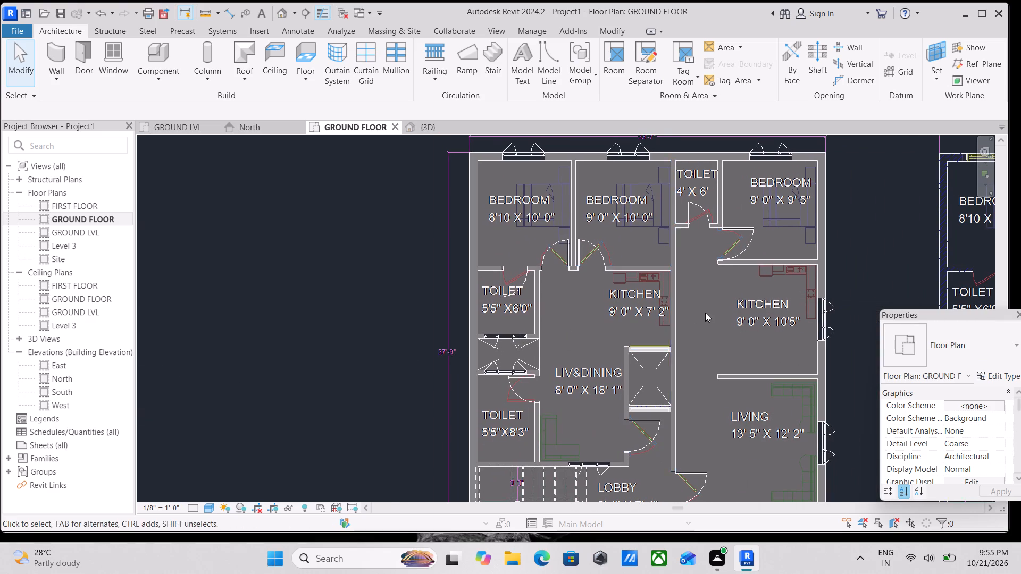
Examine the ground floor plan's windows and doors around the kitchens, living room, lobby, staircase and bedrooms.
{"action": "scroll", "coordinate": [705, 313], "scroll_direction": "up", "scroll_amount": 2}
{"action": "scroll", "coordinate": [743, 313], "scroll_direction": "down", "scroll_amount": 2}
{"action": "middle_click_drag", "start_coordinate": [743, 312], "coordinate": [654, 322]}
{"action": "scroll", "coordinate": [669, 351], "scroll_direction": "down", "scroll_amount": 1}
{"action": "middle_click_drag", "start_coordinate": [669, 351], "coordinate": [668, 284]}
{"action": "scroll", "coordinate": [676, 413], "scroll_direction": "up", "scroll_amount": 2}
{"action": "middle_click_drag", "start_coordinate": [668, 391], "coordinate": [738, 342]}
{"action": "middle_click_drag", "start_coordinate": [694, 340], "coordinate": [707, 408]}
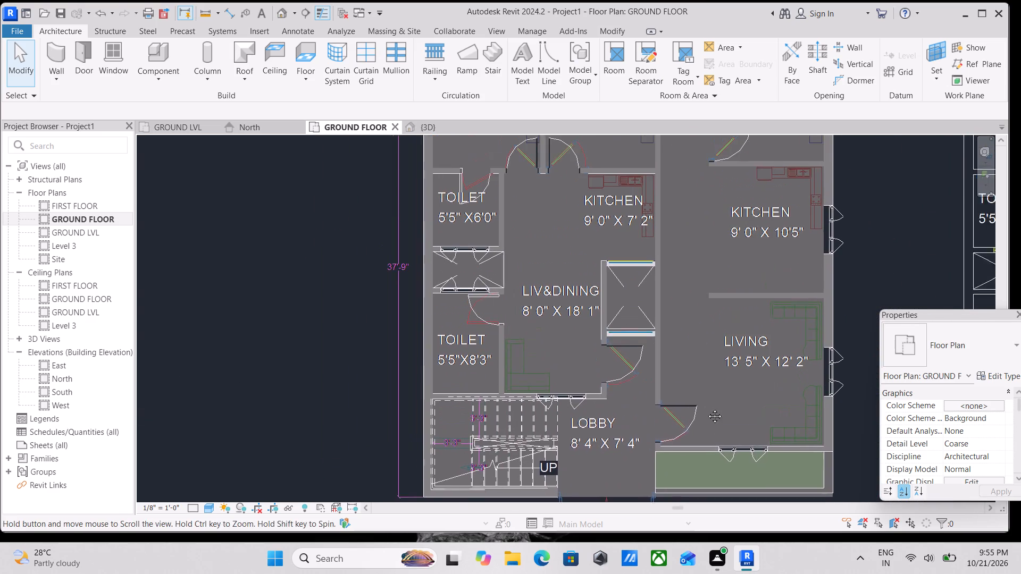
{"action": "middle_click_drag", "start_coordinate": [707, 408], "coordinate": [708, 410]}
{"action": "middle_click_drag", "start_coordinate": [667, 323], "coordinate": [698, 445]}
{"action": "scroll", "coordinate": [646, 298], "scroll_direction": "down", "scroll_amount": 1}
{"action": "middle_click_drag", "start_coordinate": [646, 298], "coordinate": [657, 370]}
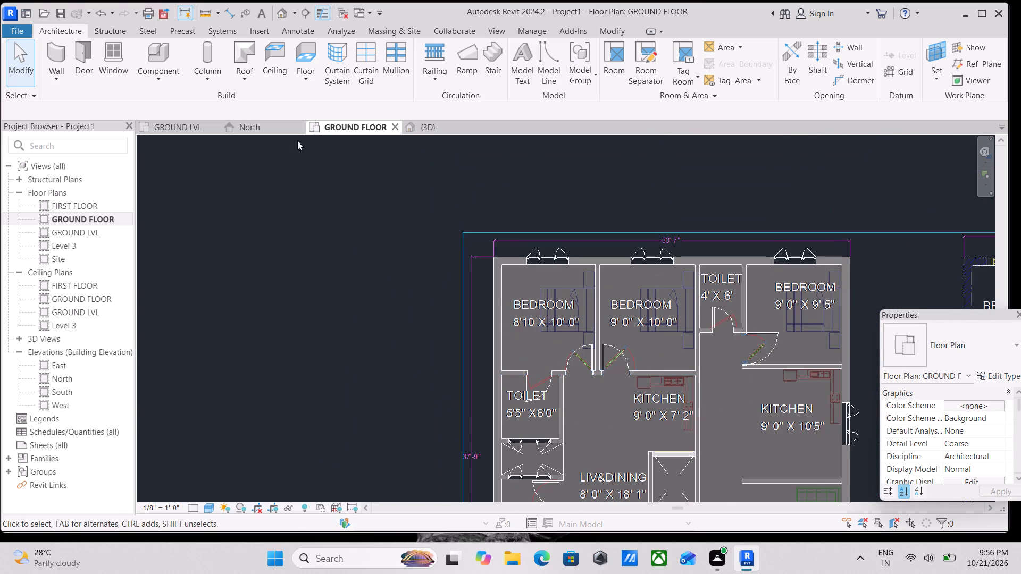
Switch to the GROUND LVL floor plan.
{"action": "left_click", "coordinate": [175, 130]}
{"action": "scroll", "coordinate": [508, 395], "scroll_direction": "up", "scroll_amount": 3}
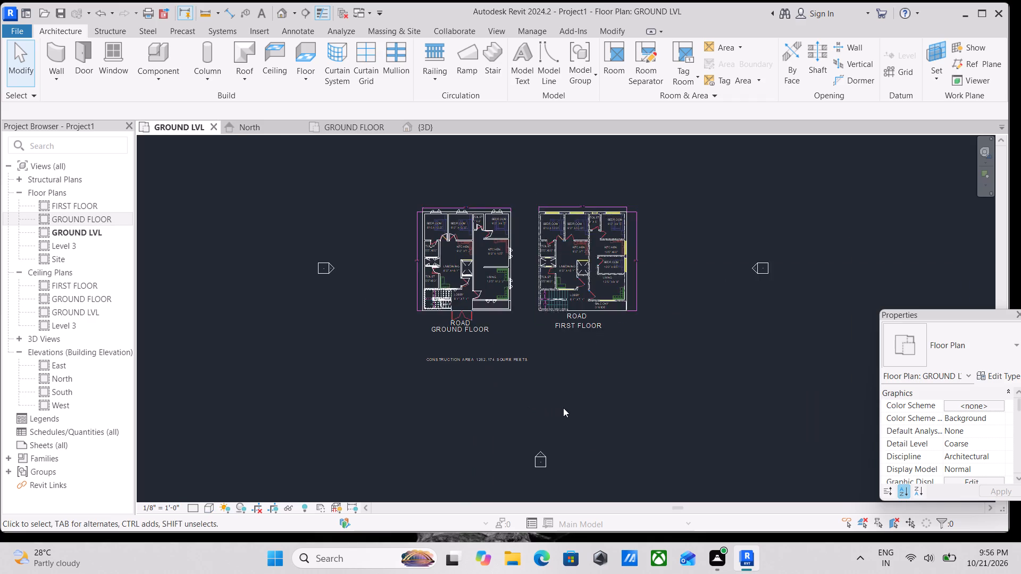
Examine the ground and first floor layouts in the GROUND LVL plan and in the 3D view from the top.
{"action": "scroll", "coordinate": [563, 408], "scroll_direction": "up", "scroll_amount": 3}
{"action": "middle_click_drag", "start_coordinate": [532, 345], "coordinate": [602, 443]}
{"action": "middle_click_drag", "start_coordinate": [608, 394], "coordinate": [617, 362], "text": "shift"}
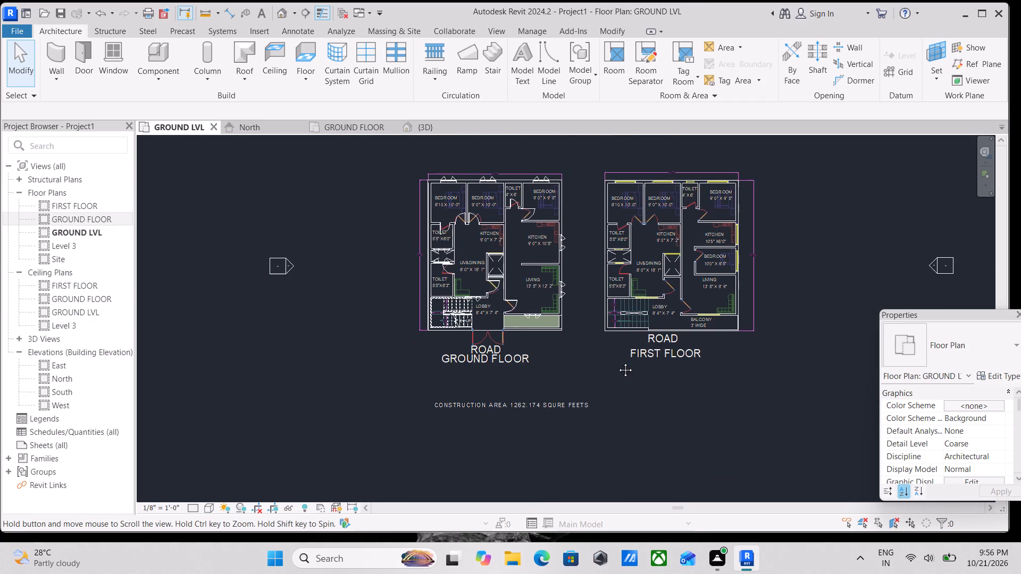
{"action": "middle_click_drag", "start_coordinate": [617, 362], "coordinate": [630, 444], "text": "shift"}
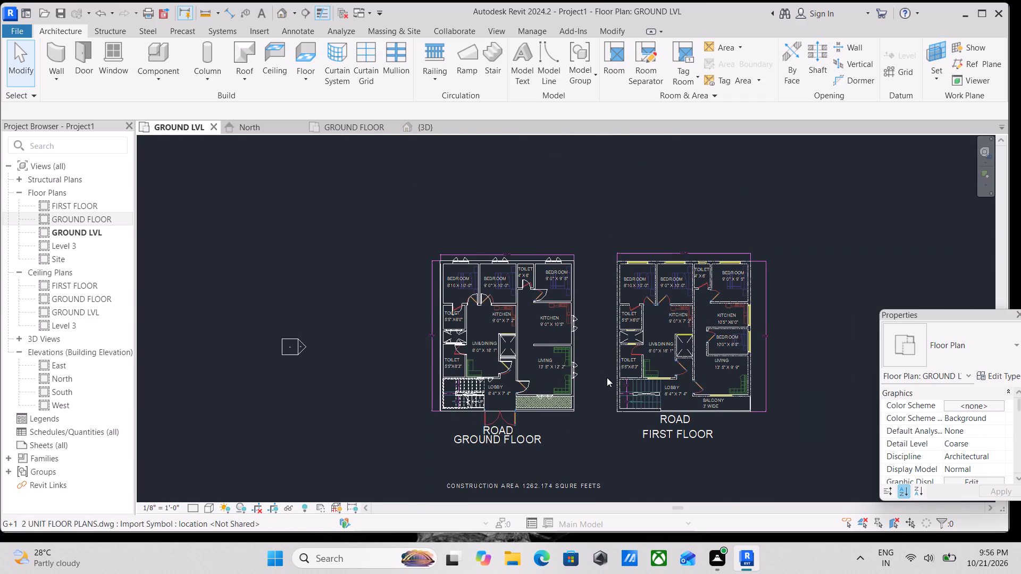
{"action": "middle_click_drag", "start_coordinate": [607, 377], "coordinate": [612, 411]}
{"action": "left_click", "coordinate": [427, 134]}
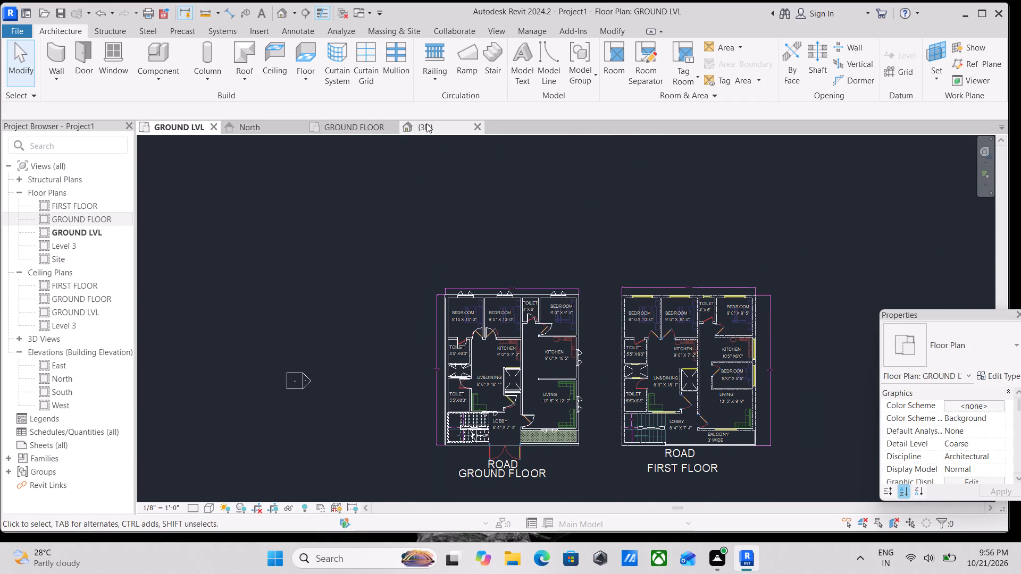
{"action": "left_click", "coordinate": [426, 123]}
{"action": "scroll", "coordinate": [482, 271], "scroll_direction": "down", "scroll_amount": 2}
{"action": "left_click", "coordinate": [955, 173]}
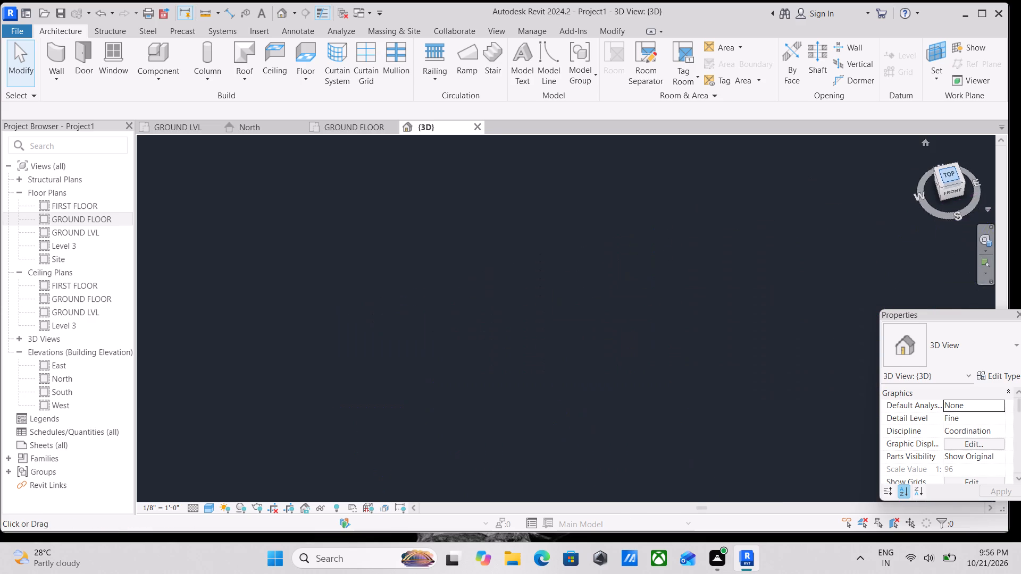
{"action": "scroll", "coordinate": [690, 291], "scroll_direction": "up", "scroll_amount": 8}
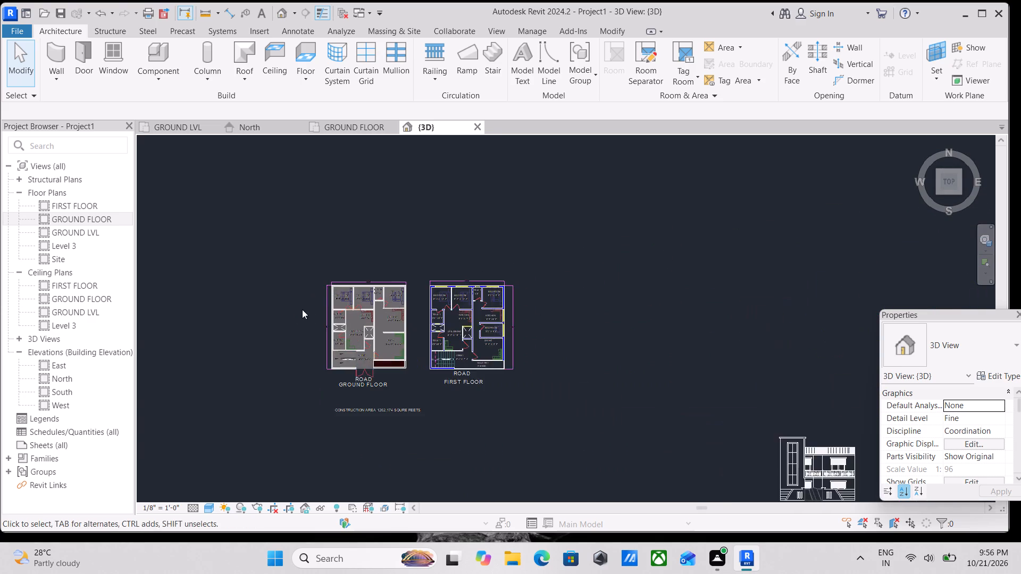
{"action": "middle_click_drag", "start_coordinate": [302, 309], "coordinate": [398, 333]}
{"action": "scroll", "coordinate": [399, 330], "scroll_direction": "up", "scroll_amount": 1}
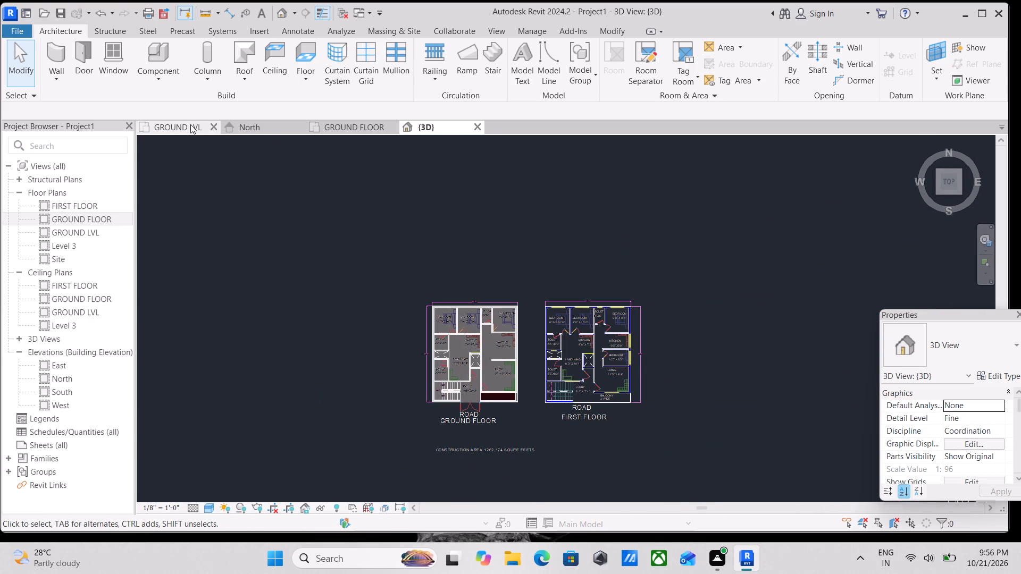
{"action": "left_click", "coordinate": [190, 124]}
{"action": "scroll", "coordinate": [544, 342], "scroll_direction": "down", "scroll_amount": 2}
{"action": "scroll", "coordinate": [524, 402], "scroll_direction": "up", "scroll_amount": 5}
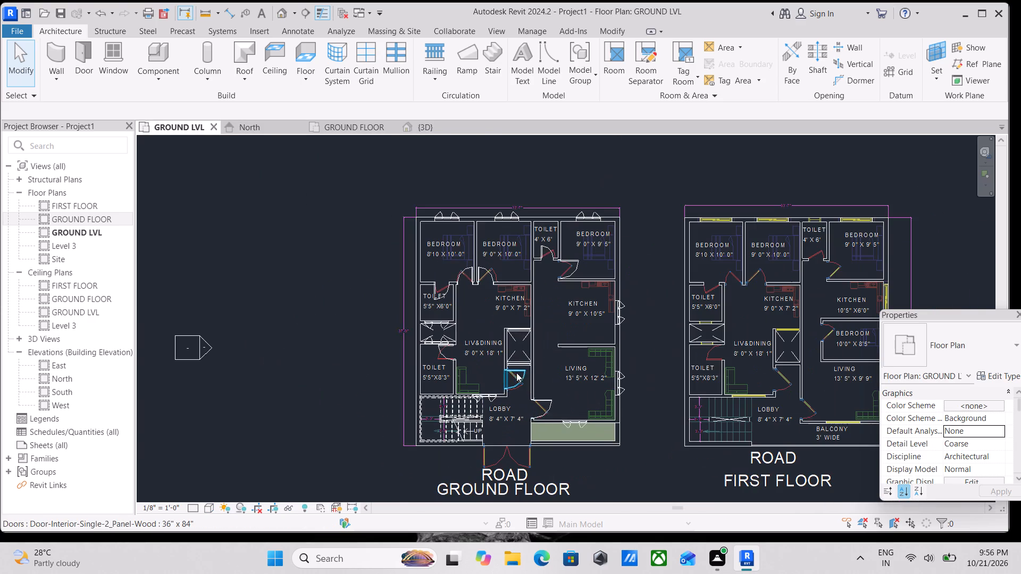
Switch to the GROUND FLOOR floor plan and bring the whole ground floor layout into view.
{"action": "left_click", "coordinate": [358, 125]}
{"action": "scroll", "coordinate": [547, 295], "scroll_direction": "down", "scroll_amount": 1}
{"action": "middle_click_drag", "start_coordinate": [547, 295], "coordinate": [509, 232]}
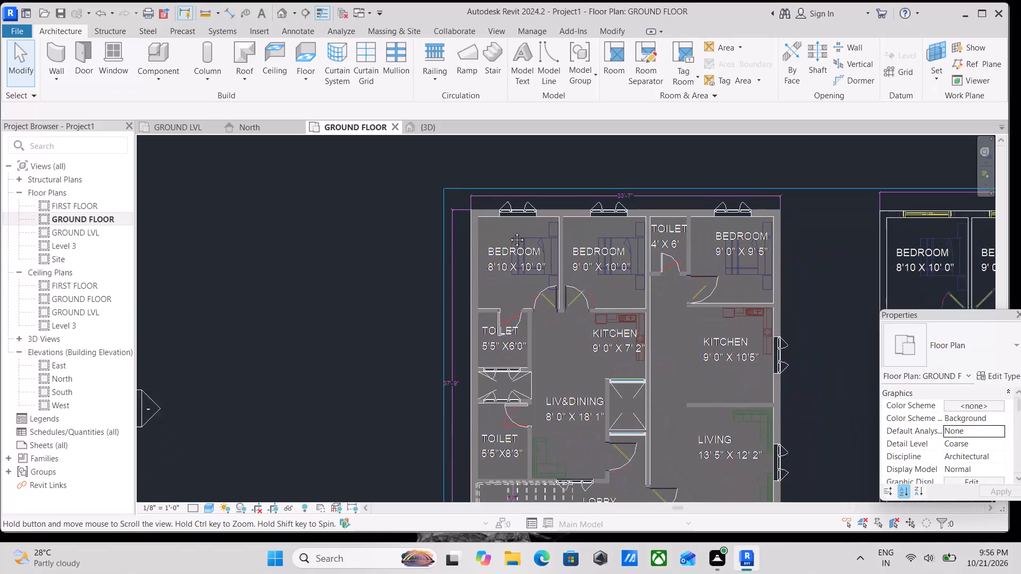
{"action": "middle_click_drag", "start_coordinate": [509, 232], "coordinate": [509, 231]}
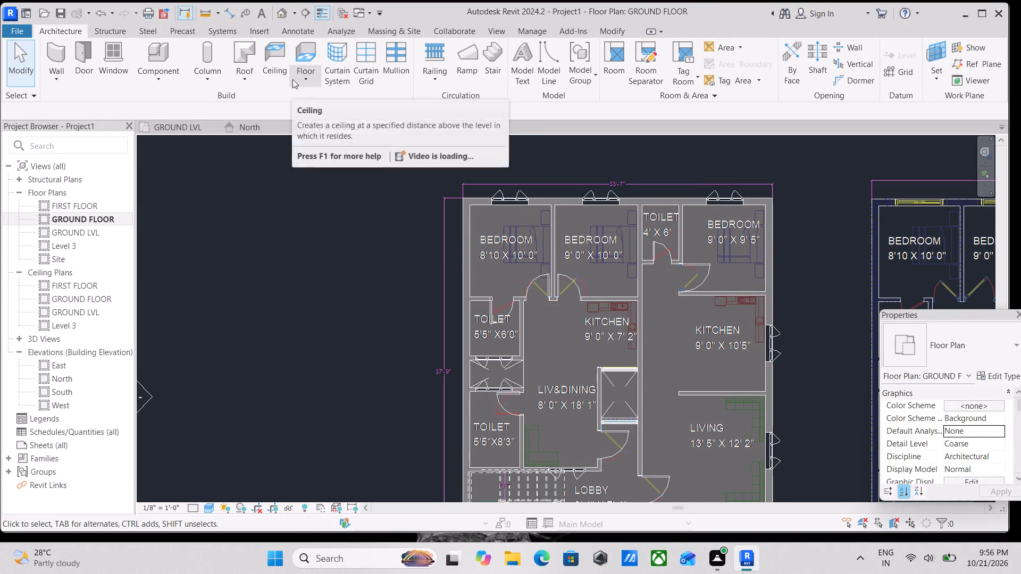
{"action": "scroll", "coordinate": [360, 136], "scroll_direction": "down", "scroll_amount": 2}
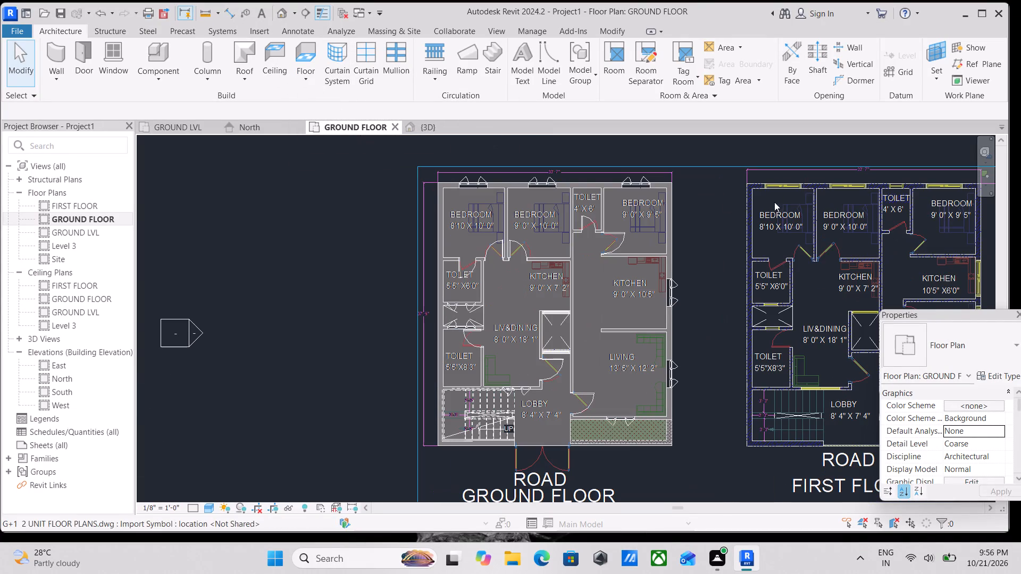
{"action": "scroll", "coordinate": [668, 177], "scroll_direction": "down", "scroll_amount": 1}
{"action": "middle_click_drag", "start_coordinate": [664, 183], "coordinate": [657, 193]}
{"action": "scroll", "coordinate": [658, 193], "scroll_direction": "down", "scroll_amount": 1}
{"action": "scroll", "coordinate": [533, 249], "scroll_direction": "up", "scroll_amount": 3}
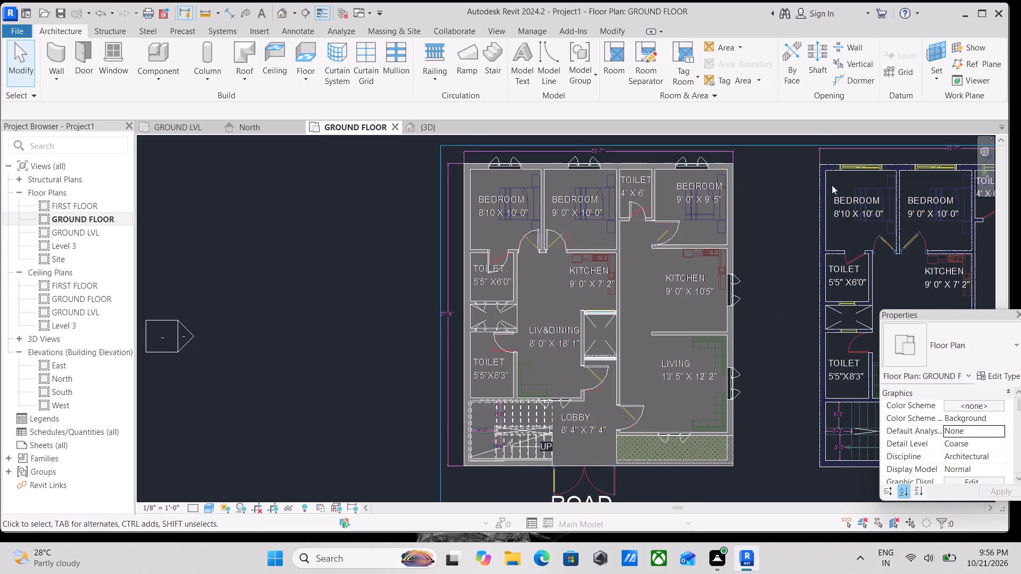
{"action": "scroll", "coordinate": [580, 150], "scroll_direction": "down", "scroll_amount": 1}
{"action": "middle_click_drag", "start_coordinate": [580, 153], "coordinate": [575, 165]}
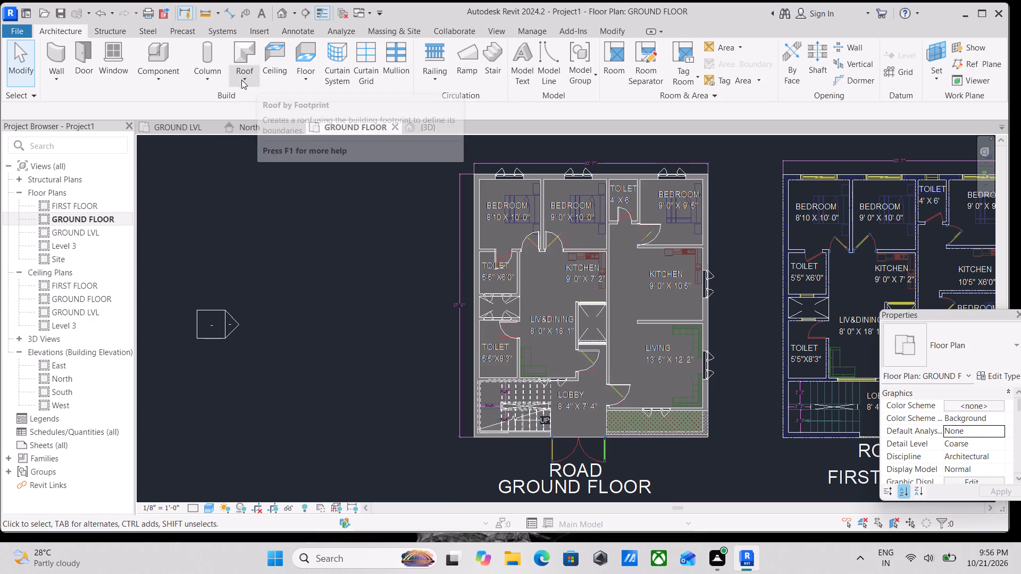
Start an automatic ceiling on the GROUND FLOOR level using the compound ceiling type GWB on Mtl. Stud.
{"action": "left_click", "coordinate": [273, 70]}
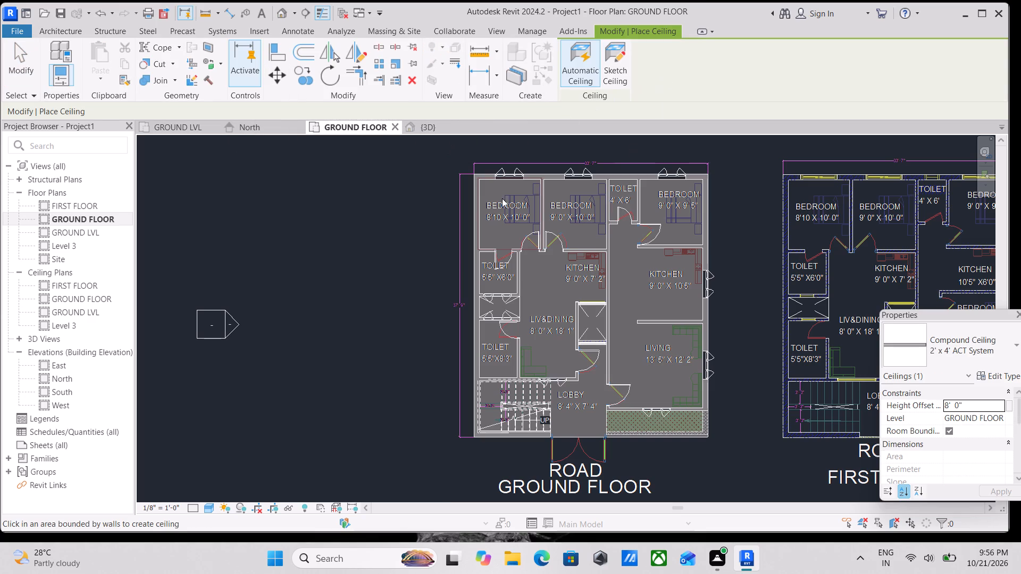
{"action": "left_click", "coordinate": [999, 377]}
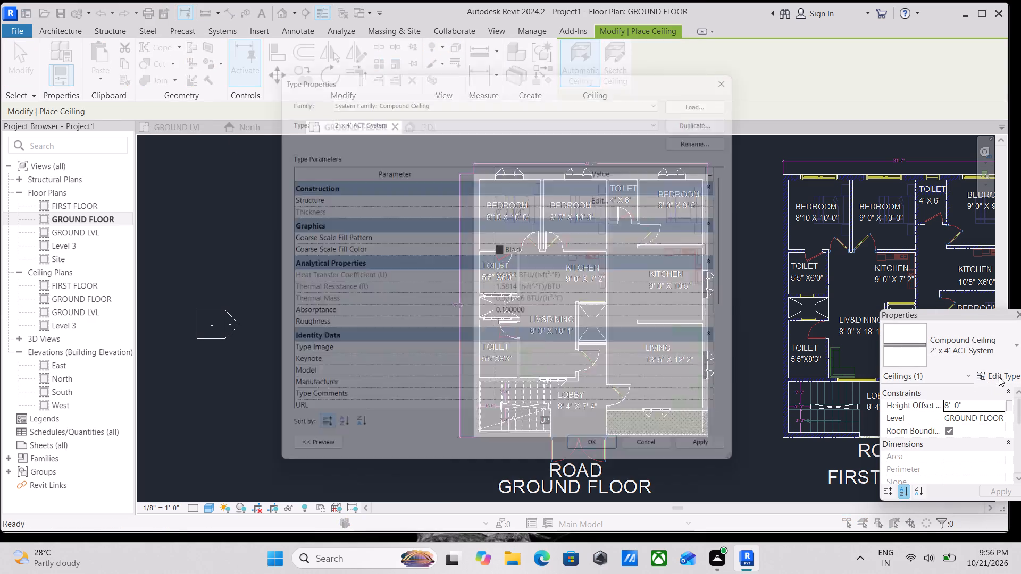
{"action": "left_click", "coordinate": [749, 71]}
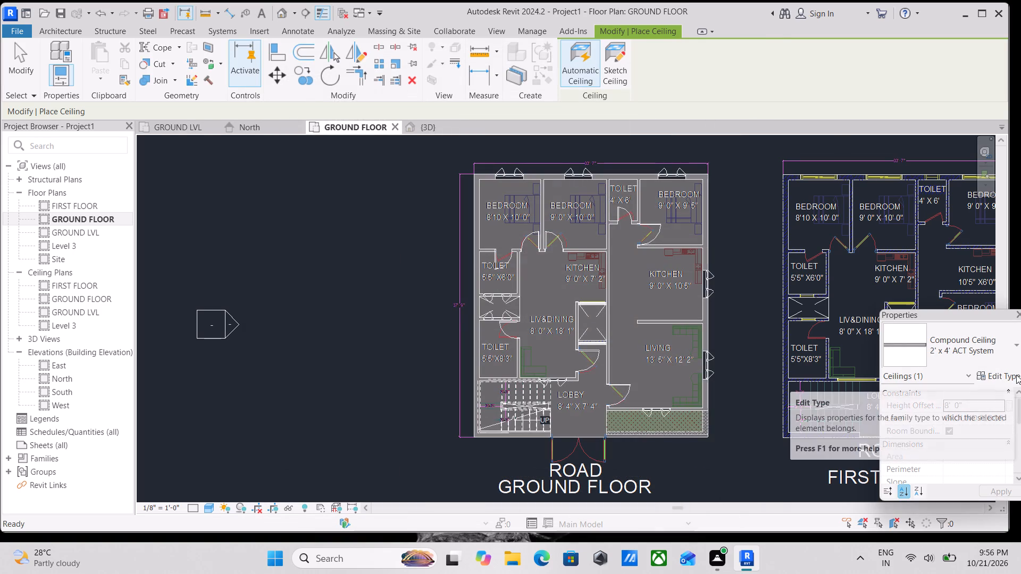
{"action": "left_click", "coordinate": [993, 354]}
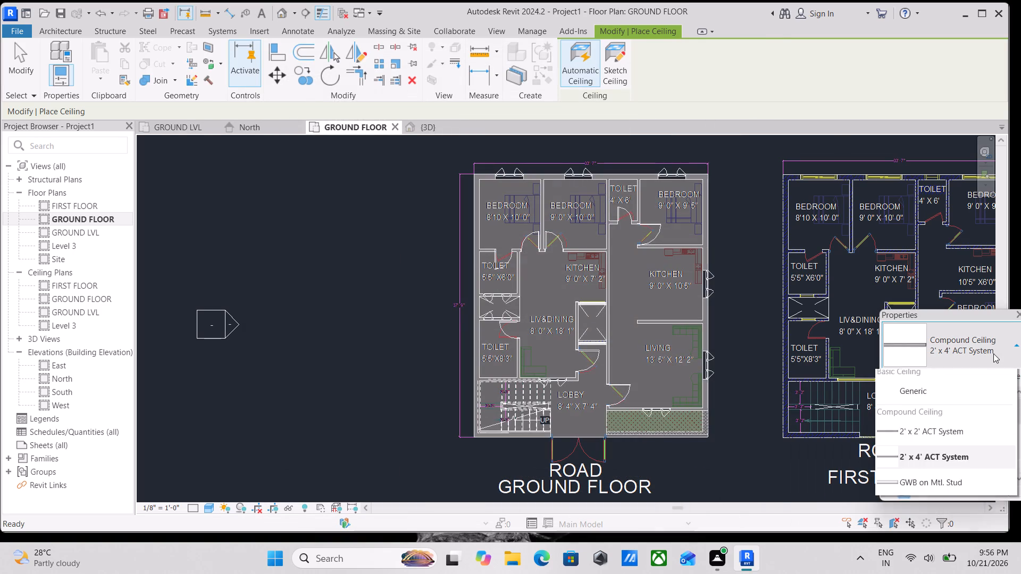
{"action": "scroll", "coordinate": [919, 472], "scroll_direction": "down", "scroll_amount": 4}
{"action": "scroll", "coordinate": [919, 480], "scroll_direction": "up", "scroll_amount": 1}
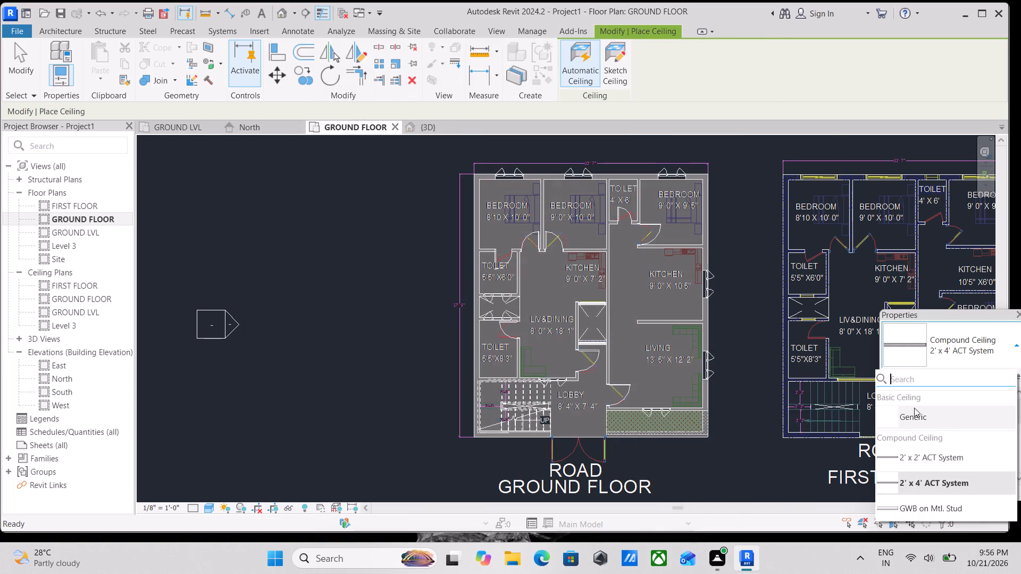
{"action": "left_click", "coordinate": [914, 408]}
{"action": "left_click", "coordinate": [975, 357]}
{"action": "scroll", "coordinate": [921, 505], "scroll_direction": "down", "scroll_amount": 3}
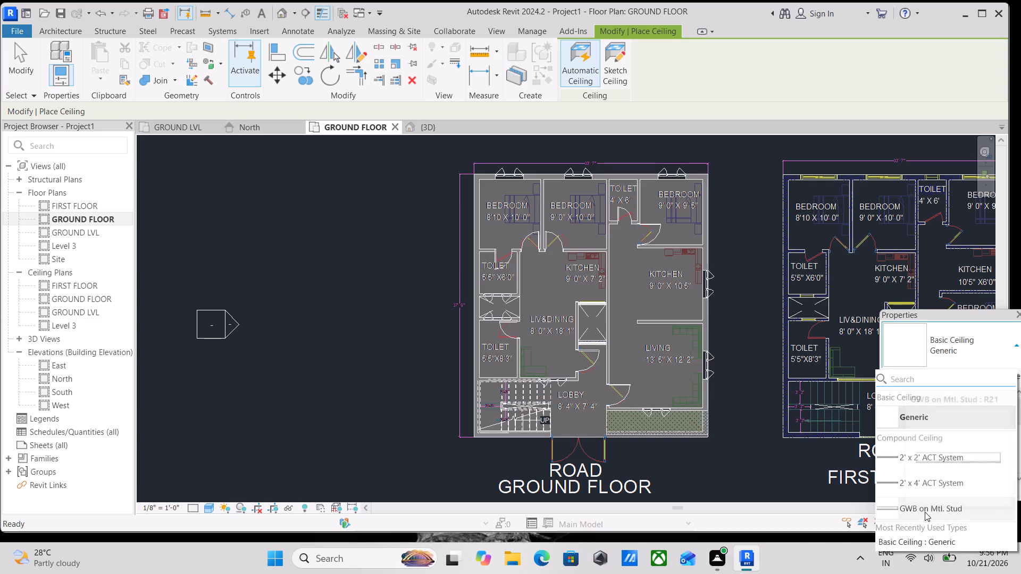
{"action": "left_click", "coordinate": [925, 512]}
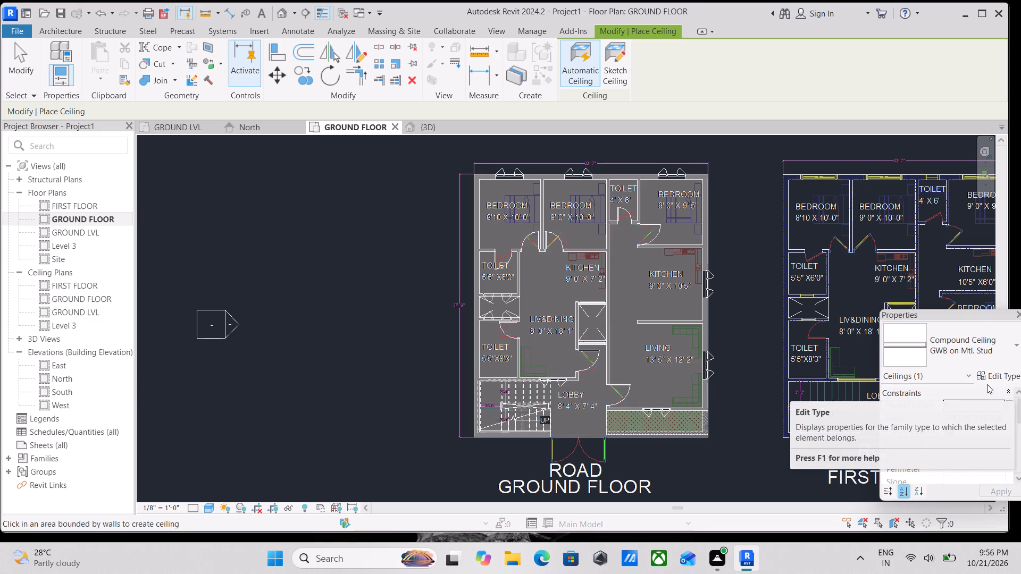
Duplicate the GWB on Mtl. Stud ceiling type under the name GWB on Mtl. Stud 2.
{"action": "scroll", "coordinate": [987, 383], "scroll_direction": "down", "scroll_amount": 1}
{"action": "left_click", "coordinate": [1007, 372]}
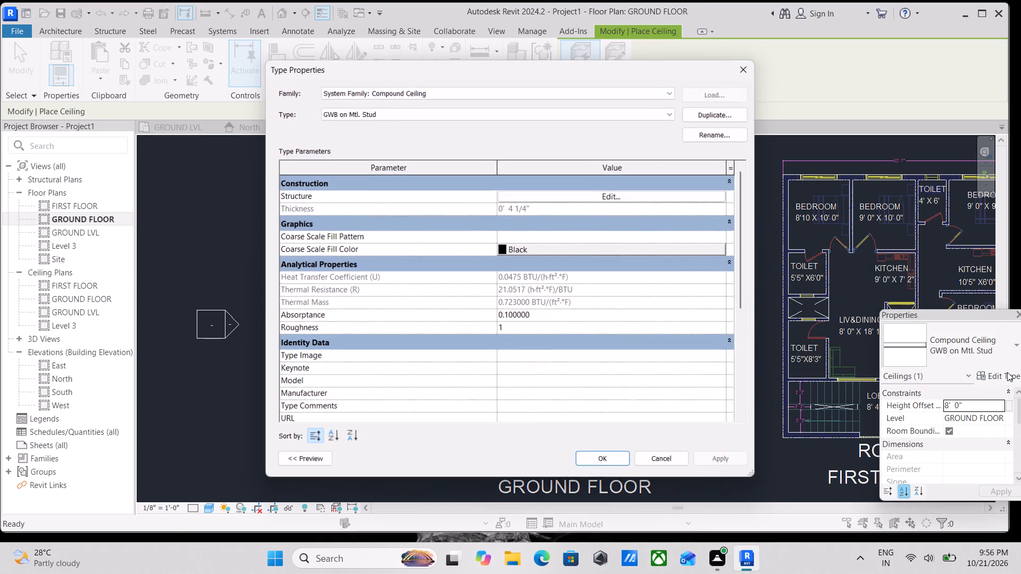
{"action": "left_click", "coordinate": [723, 118]}
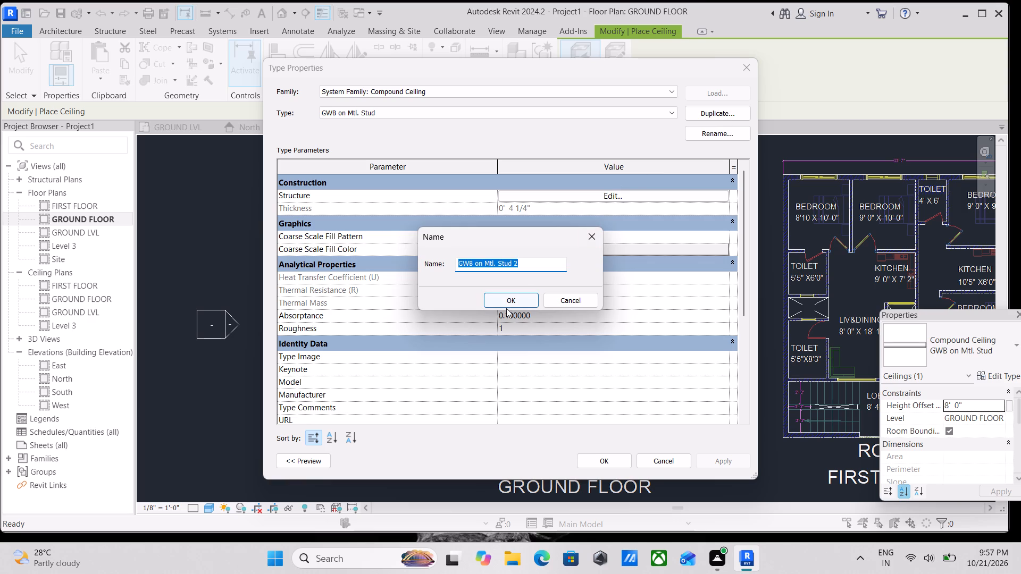
{"action": "left_click", "coordinate": [506, 308]}
{"action": "left_click", "coordinate": [518, 299]}
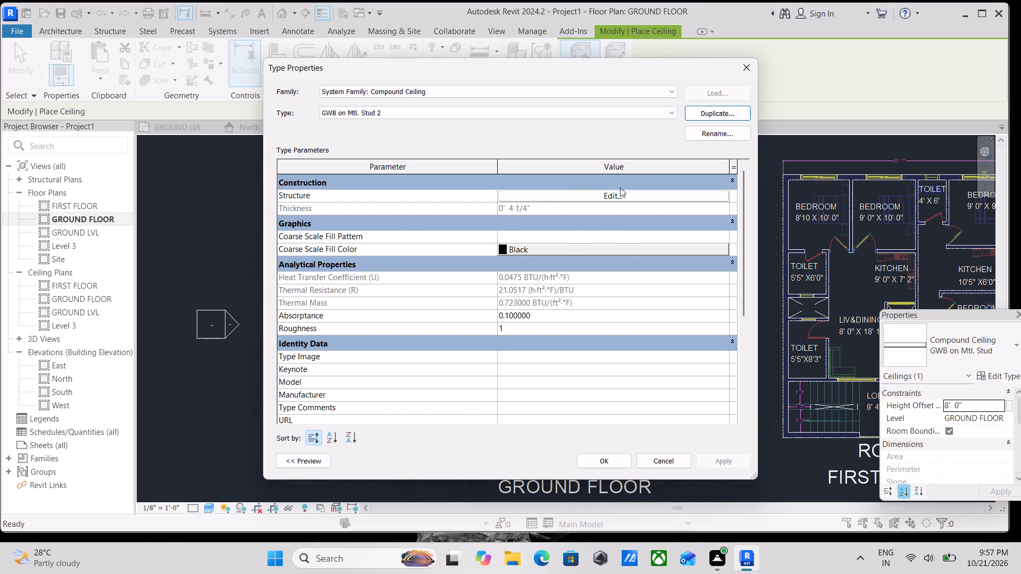
Open the duplicated ceiling type's layer structure and inspect its structure and finish layers in the section preview.
{"action": "left_click", "coordinate": [622, 203]}
{"action": "left_click", "coordinate": [622, 199]}
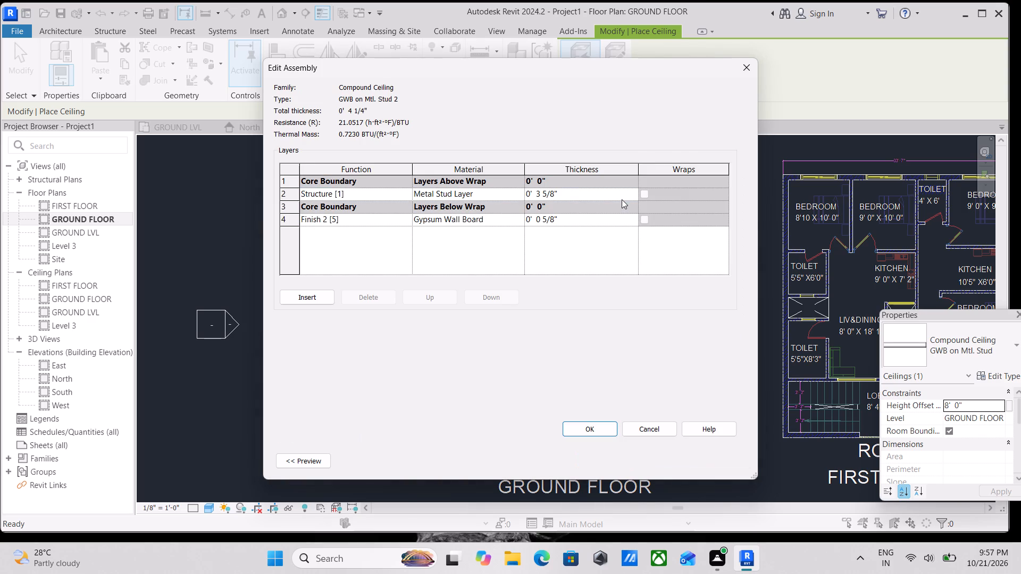
{"action": "left_click", "coordinate": [492, 223]}
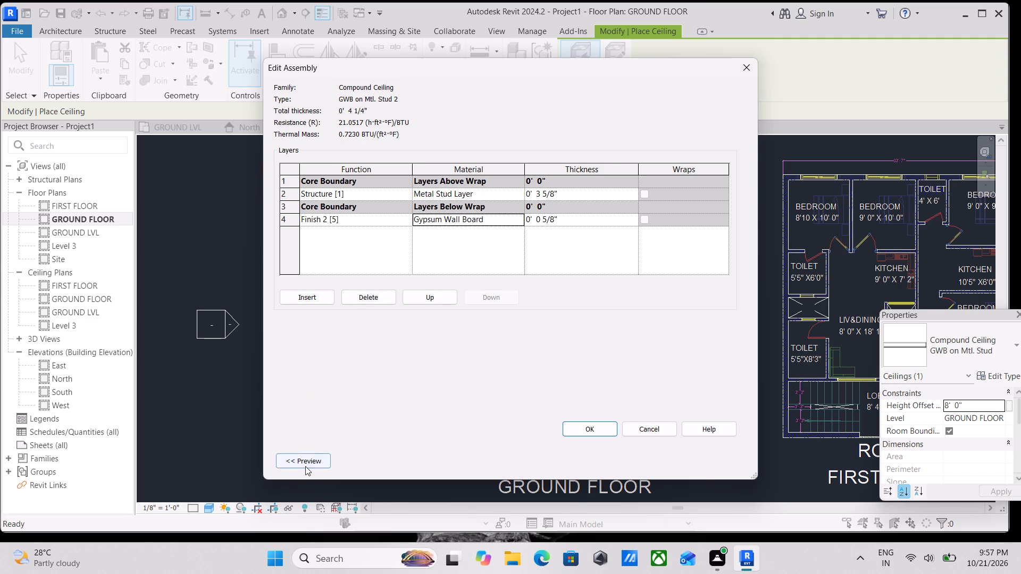
{"action": "left_click", "coordinate": [305, 466]}
{"action": "scroll", "coordinate": [316, 284], "scroll_direction": "up", "scroll_amount": 3}
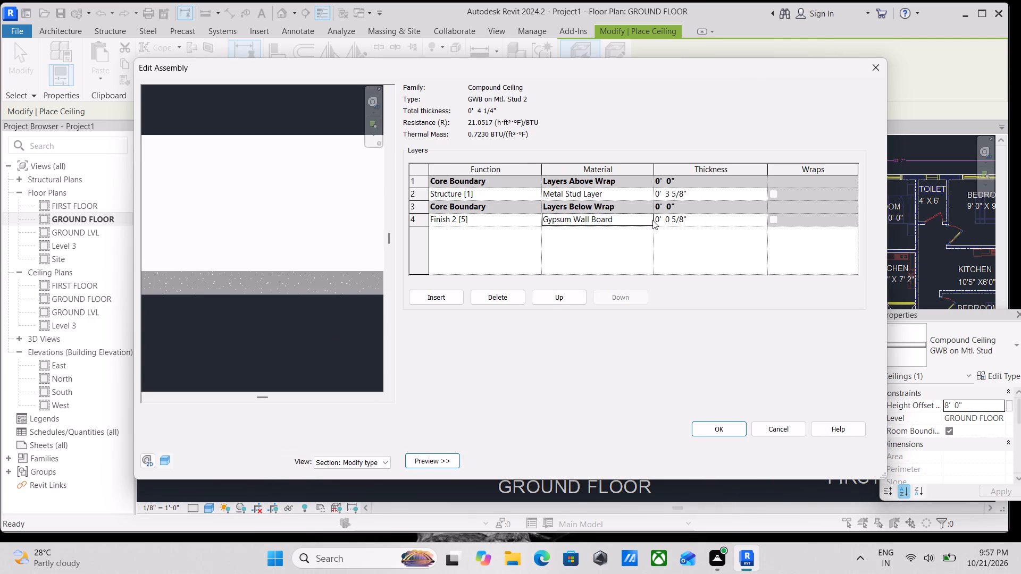
{"action": "left_click", "coordinate": [674, 222]}
{"action": "left_click", "coordinate": [623, 195]}
{"action": "scroll", "coordinate": [398, 271], "scroll_direction": "down", "scroll_amount": 1}
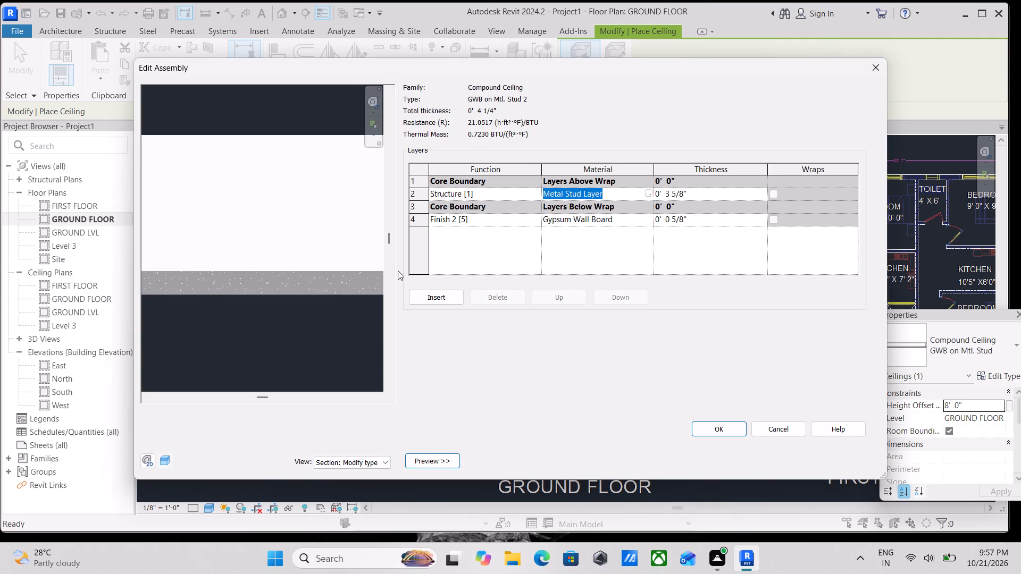
{"action": "scroll", "coordinate": [398, 271], "scroll_direction": "down", "scroll_amount": 2}
{"action": "left_click", "coordinate": [479, 222]}
{"action": "scroll", "coordinate": [263, 281], "scroll_direction": "down", "scroll_amount": 2}
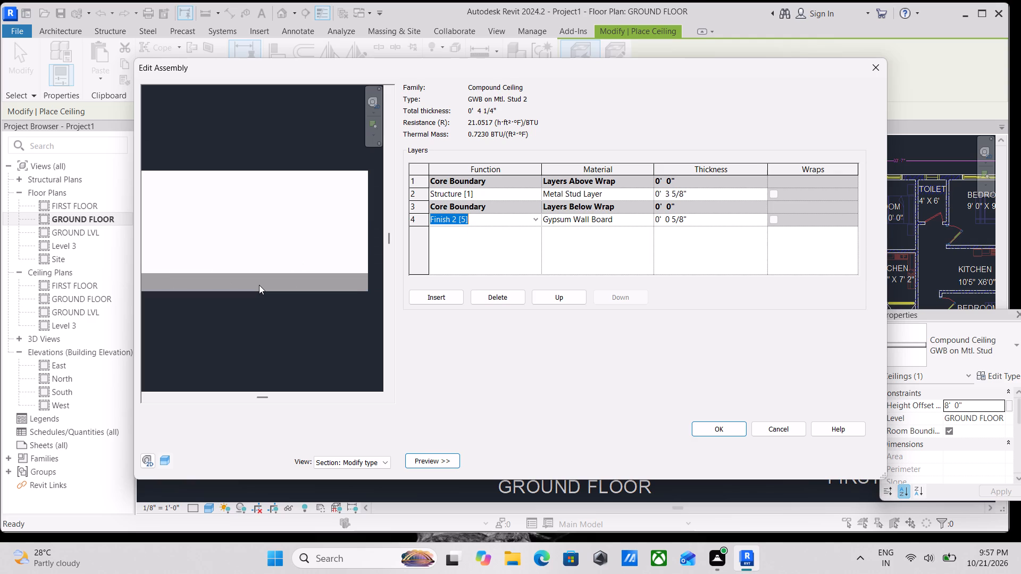
{"action": "left_click", "coordinate": [259, 285]}
{"action": "scroll", "coordinate": [259, 285], "scroll_direction": "down", "scroll_amount": 3}
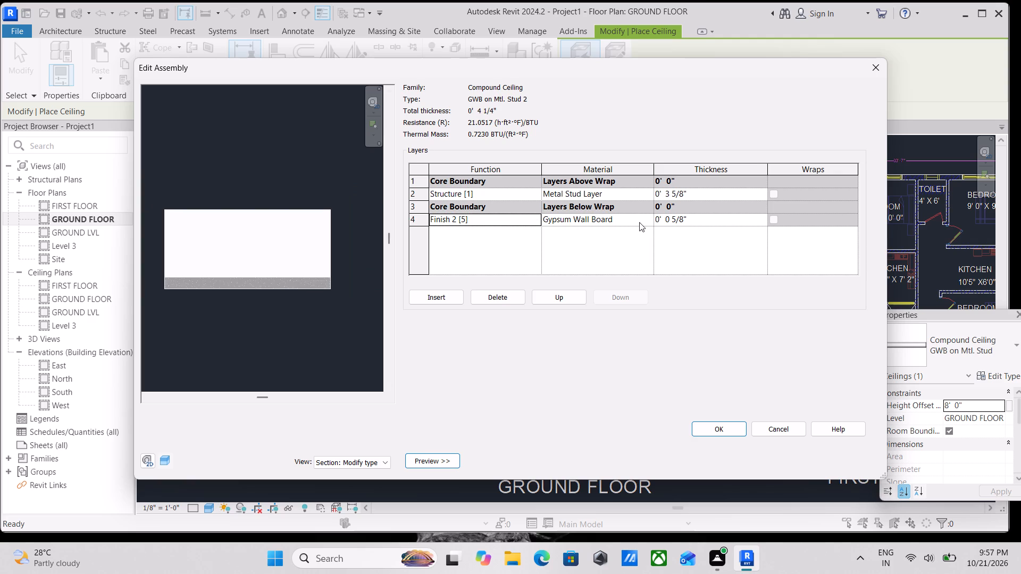
Set the ceiling's Finish 2 [5] layer material to Tile, Porcelain, 4in and accept the layer structure.
{"action": "left_click", "coordinate": [639, 222]}
{"action": "left_click", "coordinate": [648, 220]}
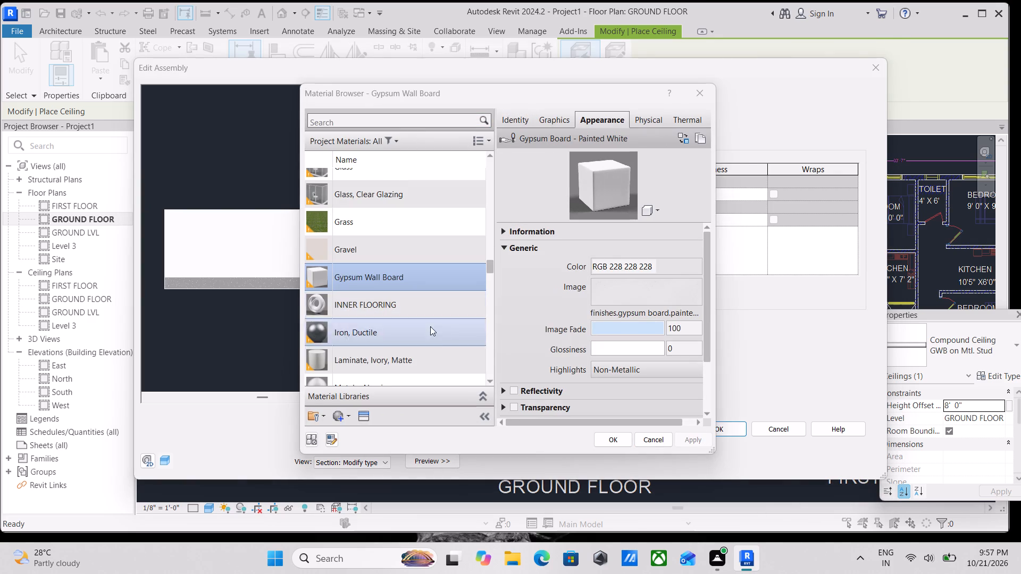
{"action": "left_click", "coordinate": [366, 418]}
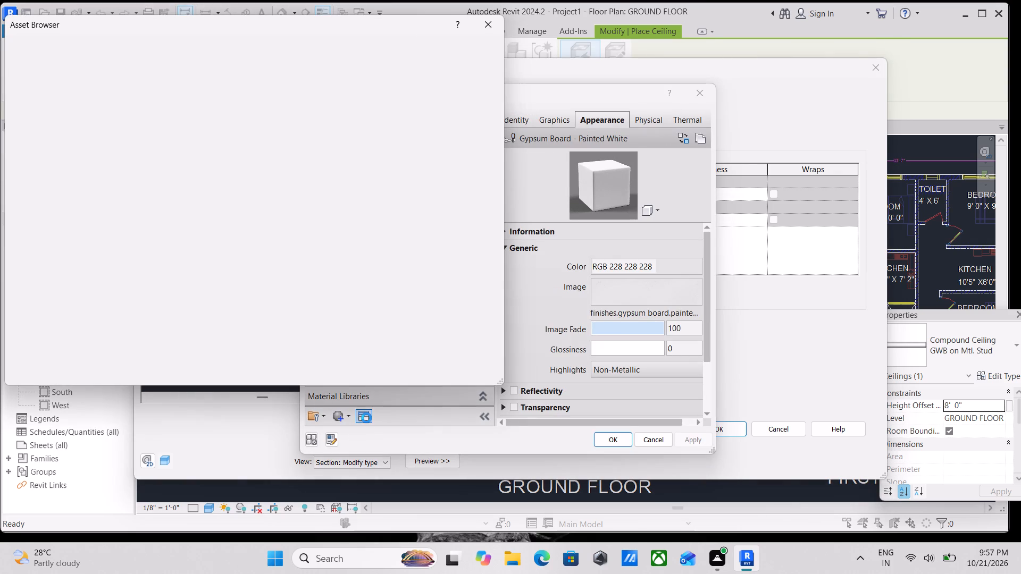
{"action": "left_click", "coordinate": [498, 22]}
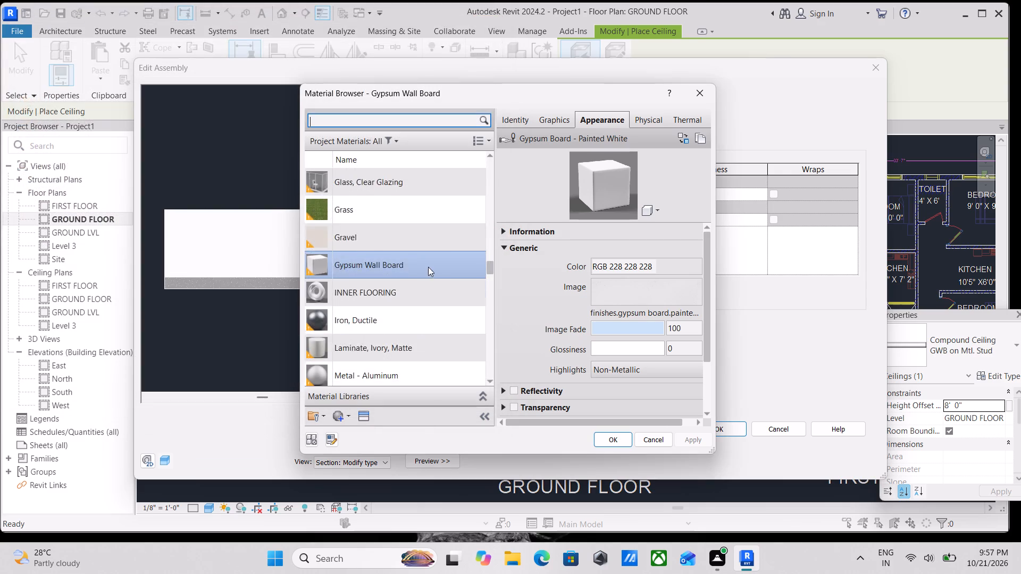
{"action": "scroll", "coordinate": [399, 302], "scroll_direction": "down", "scroll_amount": 4}
{"action": "scroll", "coordinate": [388, 345], "scroll_direction": "down", "scroll_amount": 16}
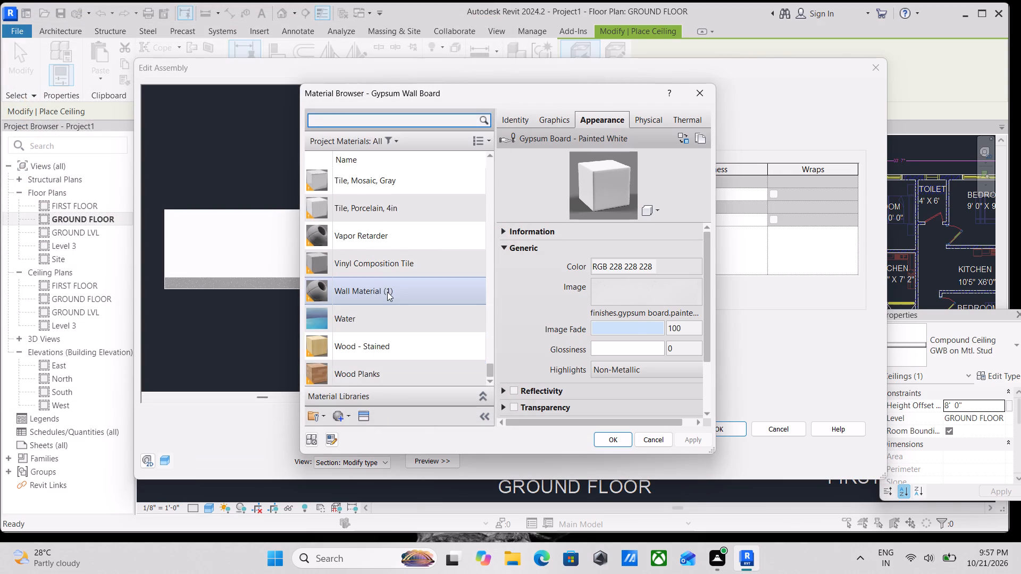
{"action": "scroll", "coordinate": [384, 274], "scroll_direction": "up", "scroll_amount": 1}
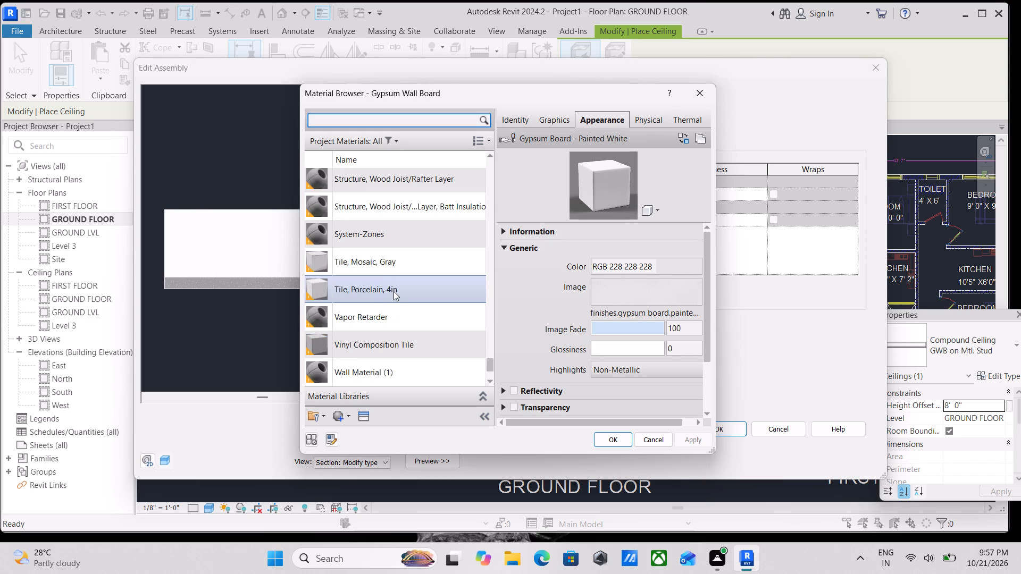
{"action": "triple_click", "coordinate": [394, 291]}
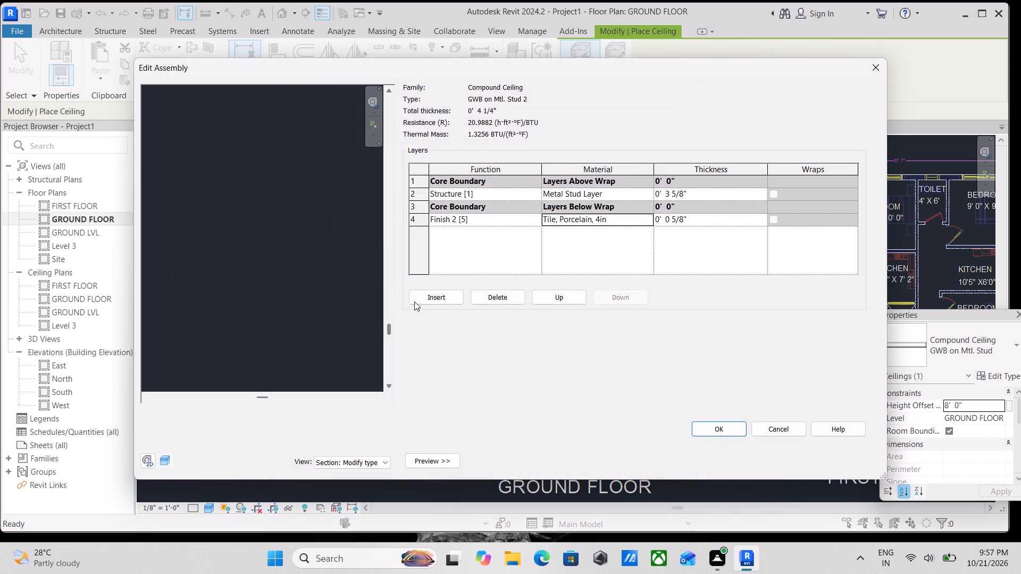
{"action": "left_click", "coordinate": [713, 428]}
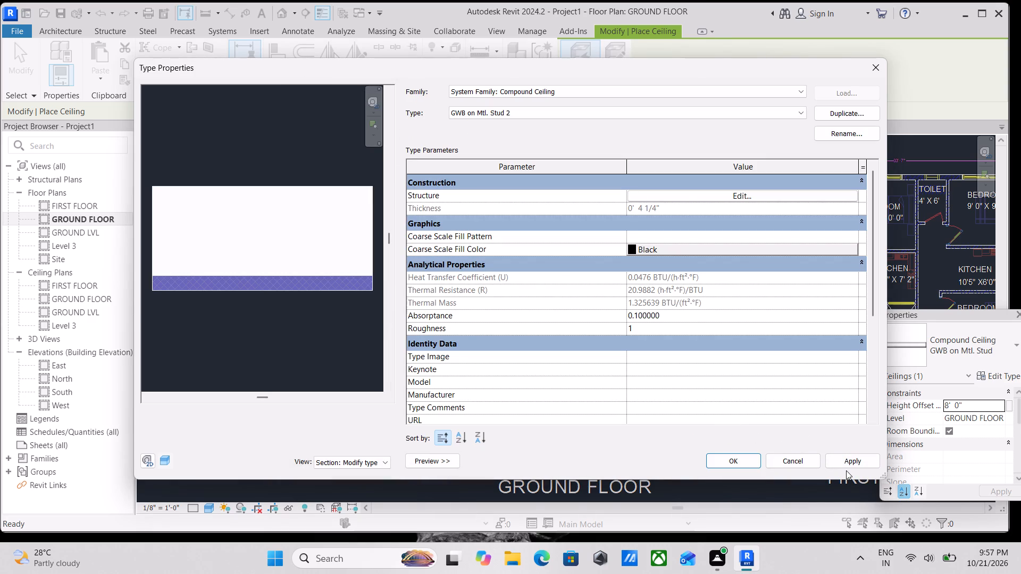
Apply the edited GWB on Mtl. Stud 2 type properties to the ceiling being placed.
{"action": "left_click", "coordinate": [847, 463]}
{"action": "left_click", "coordinate": [733, 462]}
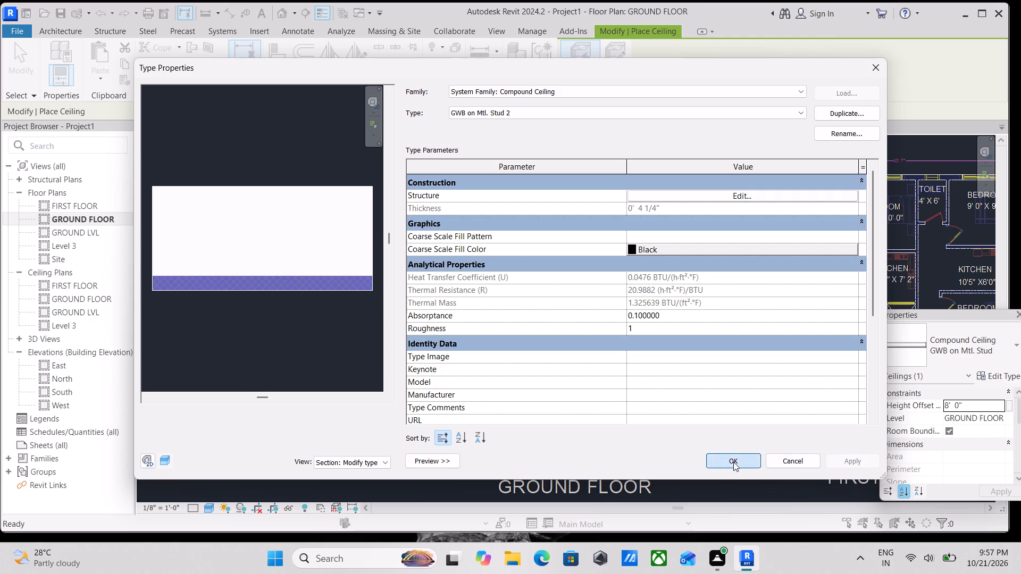
Place automatic ceilings at a 9' height offset in the 8'10 x 10' 0" and 9' 0" x 10' 0" bedrooms.
{"action": "scroll", "coordinate": [537, 198], "scroll_direction": "up", "scroll_amount": 3}
{"action": "scroll", "coordinate": [474, 193], "scroll_direction": "up", "scroll_amount": 2}
{"action": "middle_click_drag", "start_coordinate": [489, 216], "coordinate": [498, 259]}
{"action": "scroll", "coordinate": [497, 258], "scroll_direction": "up", "scroll_amount": 1}
{"action": "middle_click_drag", "start_coordinate": [549, 174], "coordinate": [553, 197]}
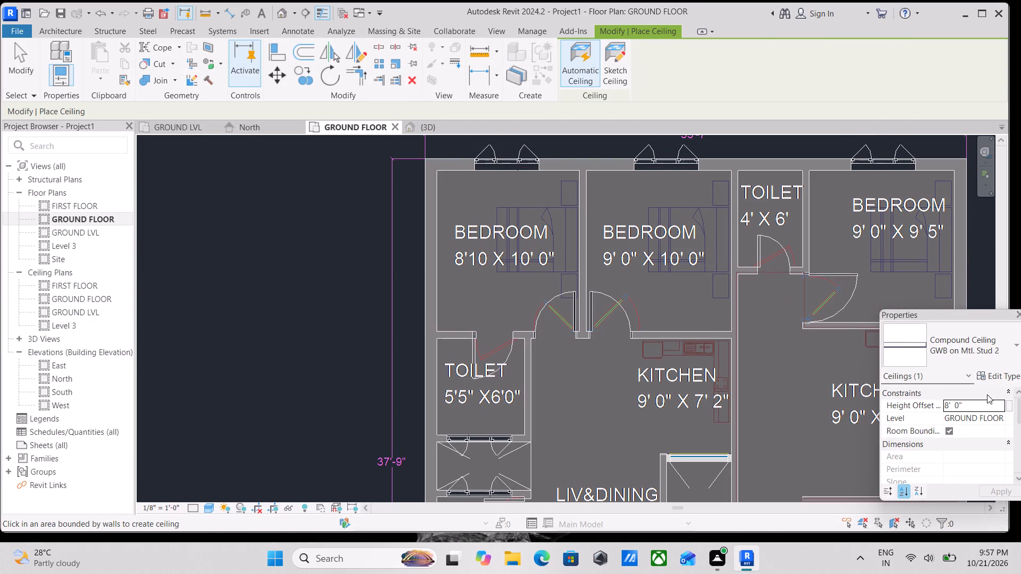
{"action": "left_click", "coordinate": [967, 410]}
{"action": "left_click_drag", "start_coordinate": [967, 410], "coordinate": [943, 409]}
{"action": "type", "text": "9'"}
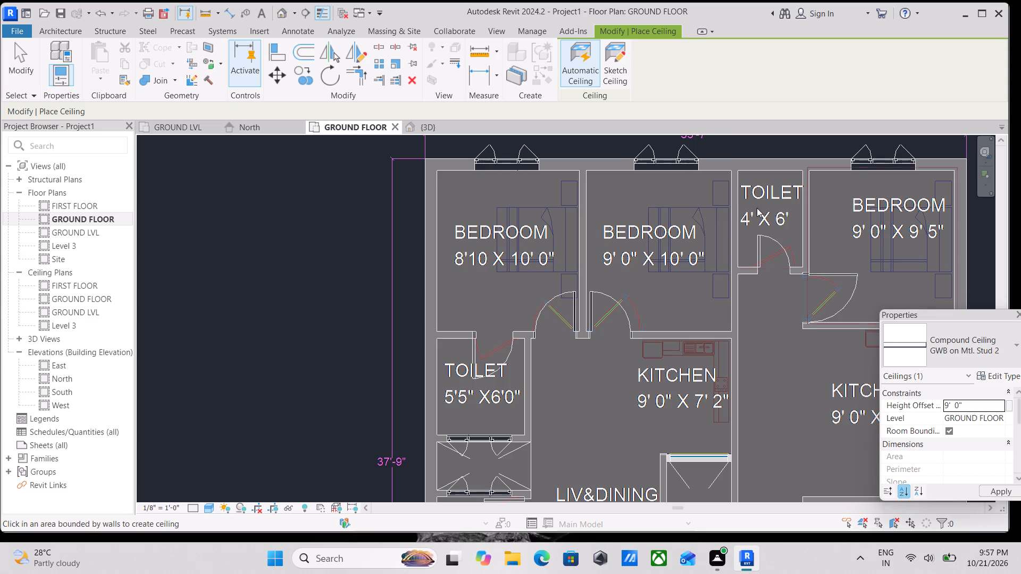
{"action": "left_click", "coordinate": [544, 231]}
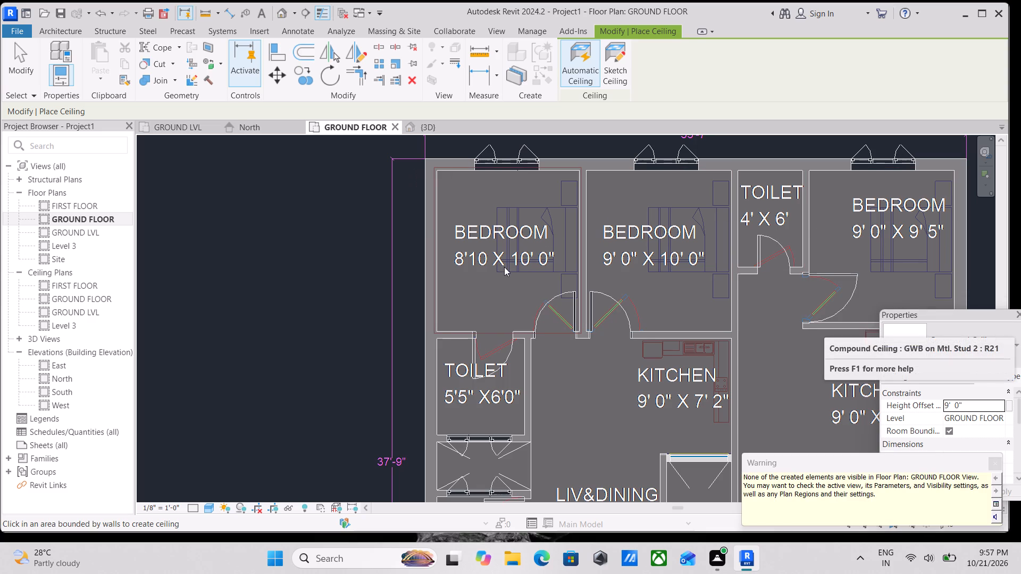
{"action": "left_click", "coordinate": [650, 259]}
{"action": "key", "text": "Escape"}
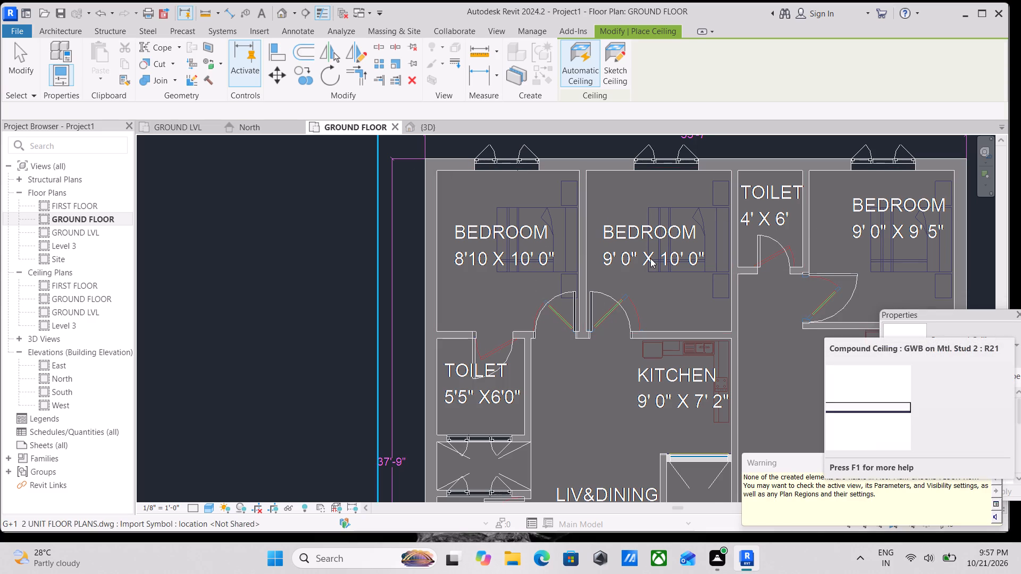
{"action": "key", "text": "Escape"}
{"action": "scroll", "coordinate": [483, 253], "scroll_direction": "up", "scroll_amount": 2}
{"action": "key", "text": "Escape"}
Open the GROUND FLOOR reflected ceiling plan and examine the ceilings in the two bedrooms.
{"action": "middle_click_drag", "start_coordinate": [446, 243], "coordinate": [480, 301]}
{"action": "scroll", "coordinate": [484, 258], "scroll_direction": "down", "scroll_amount": 1}
{"action": "middle_click_drag", "start_coordinate": [484, 258], "coordinate": [492, 291]}
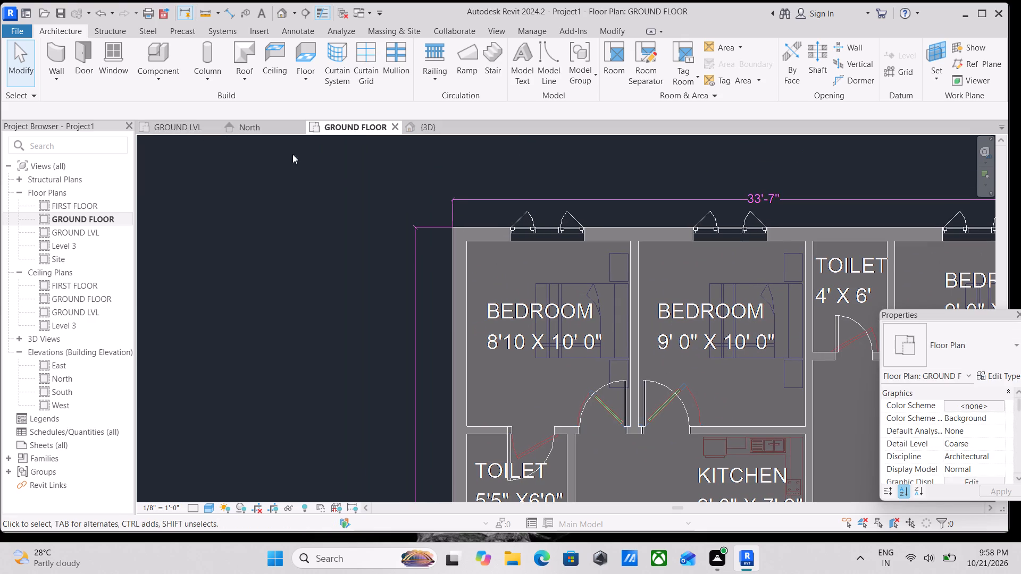
{"action": "double_click", "coordinate": [83, 300]}
{"action": "scroll", "coordinate": [534, 348], "scroll_direction": "up", "scroll_amount": 2}
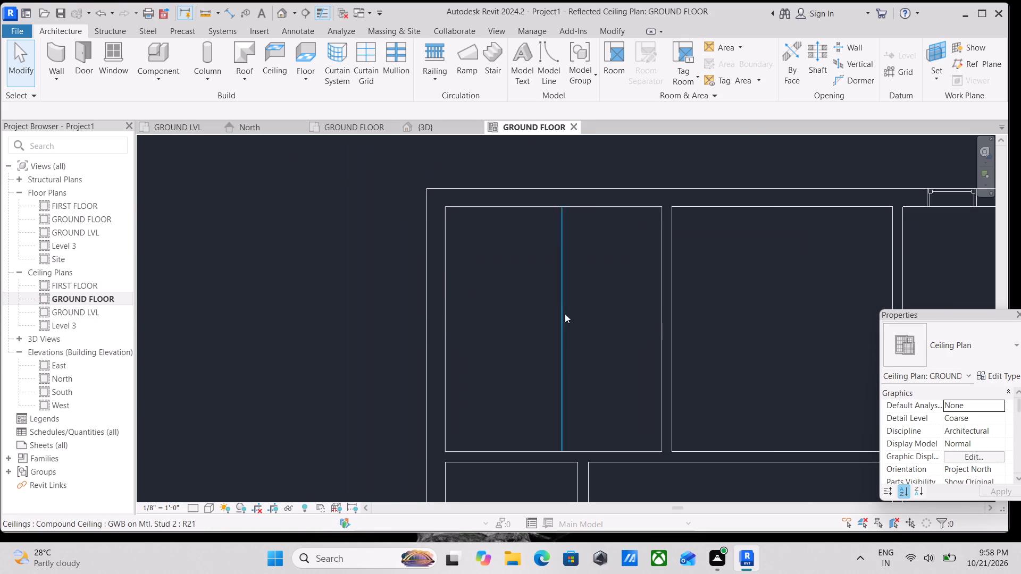
{"action": "key", "text": "Escape"}
{"action": "key", "text": "Escape"}
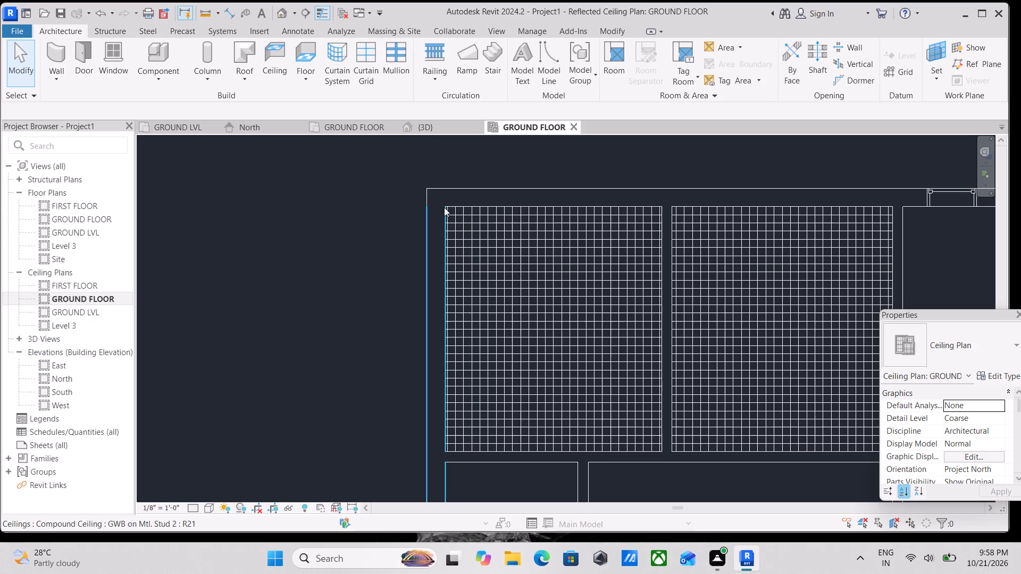
{"action": "key", "text": "Escape"}
{"action": "scroll", "coordinate": [456, 198], "scroll_direction": "down", "scroll_amount": 2}
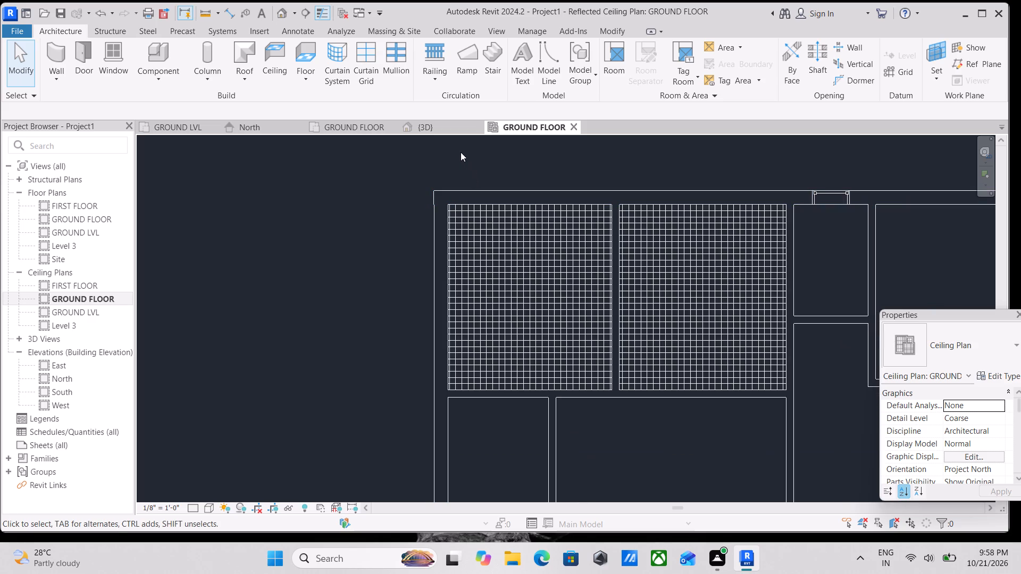
Place a perspective camera in the northeast corner of the 9' 0" x 10' 0" bedroom, aimed at its southwest corner.
{"action": "left_click", "coordinate": [344, 124]}
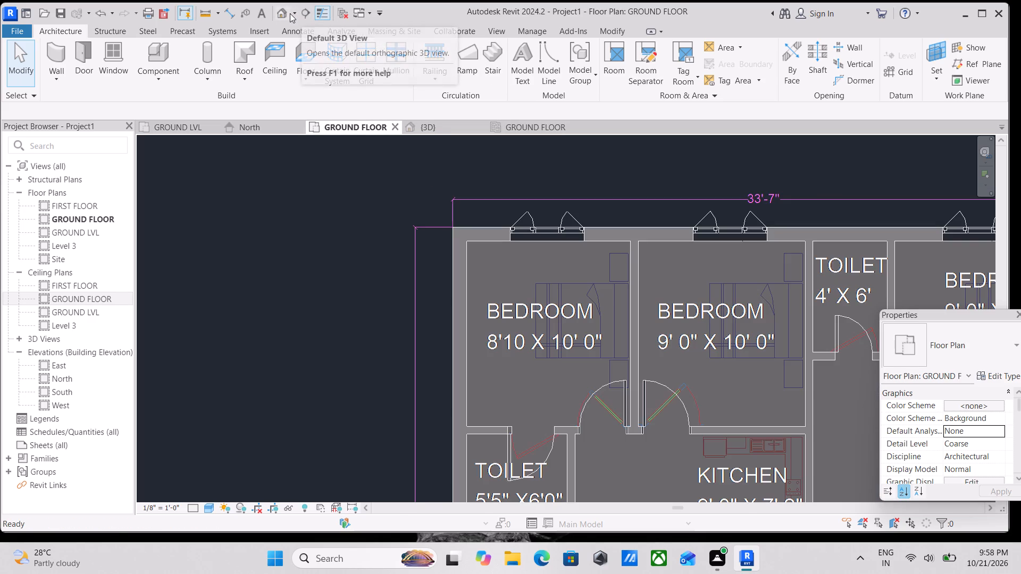
{"action": "left_click", "coordinate": [290, 13]}
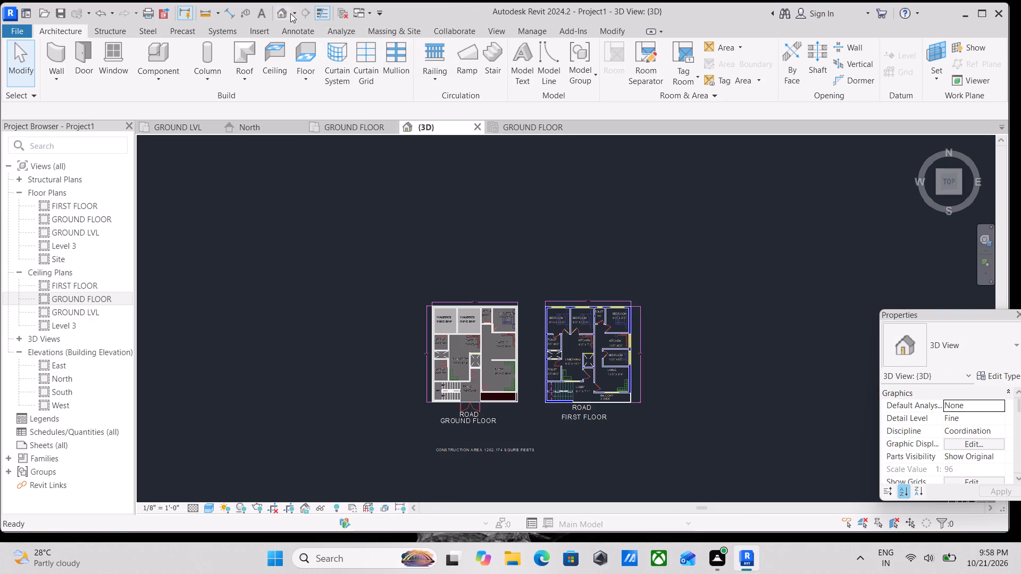
{"action": "left_click", "coordinate": [291, 13]}
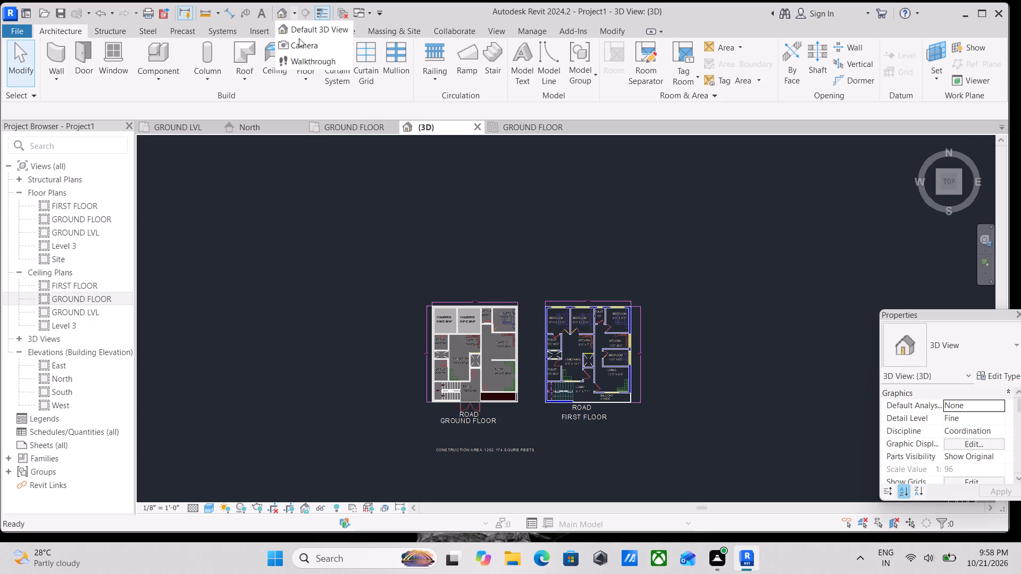
{"action": "left_click", "coordinate": [300, 46]}
{"action": "scroll", "coordinate": [475, 308], "scroll_direction": "up", "scroll_amount": 13}
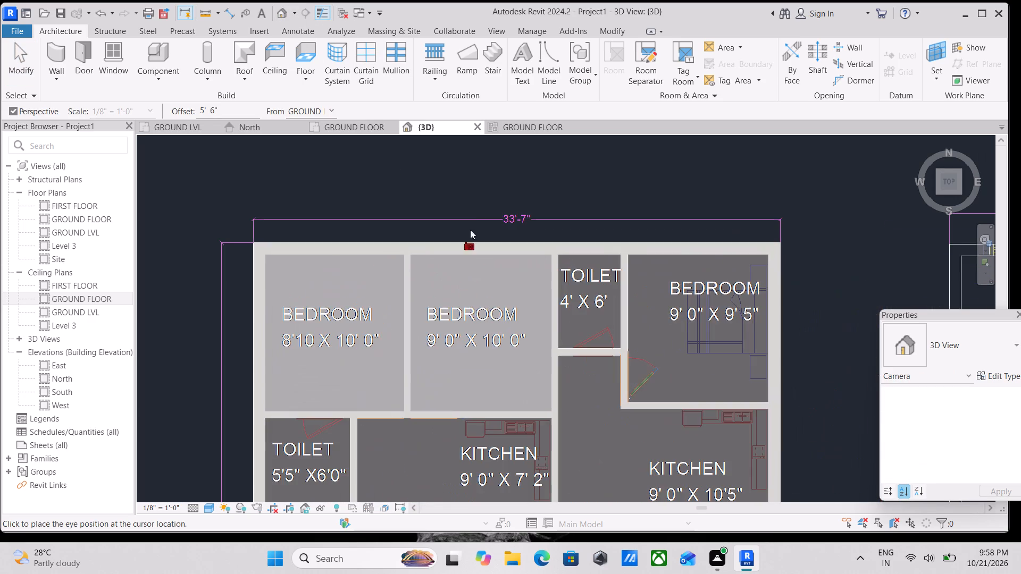
{"action": "scroll", "coordinate": [475, 252], "scroll_direction": "up", "scroll_amount": 3}
{"action": "middle_click_drag", "start_coordinate": [480, 267], "coordinate": [563, 205]}
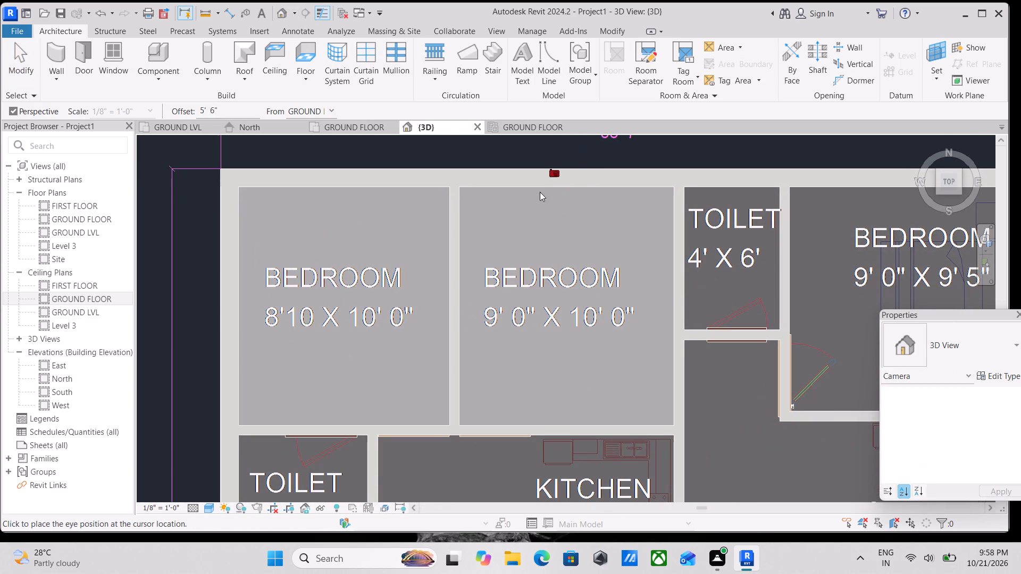
{"action": "scroll", "coordinate": [542, 216], "scroll_direction": "down", "scroll_amount": 2}
{"action": "left_click", "coordinate": [632, 200]}
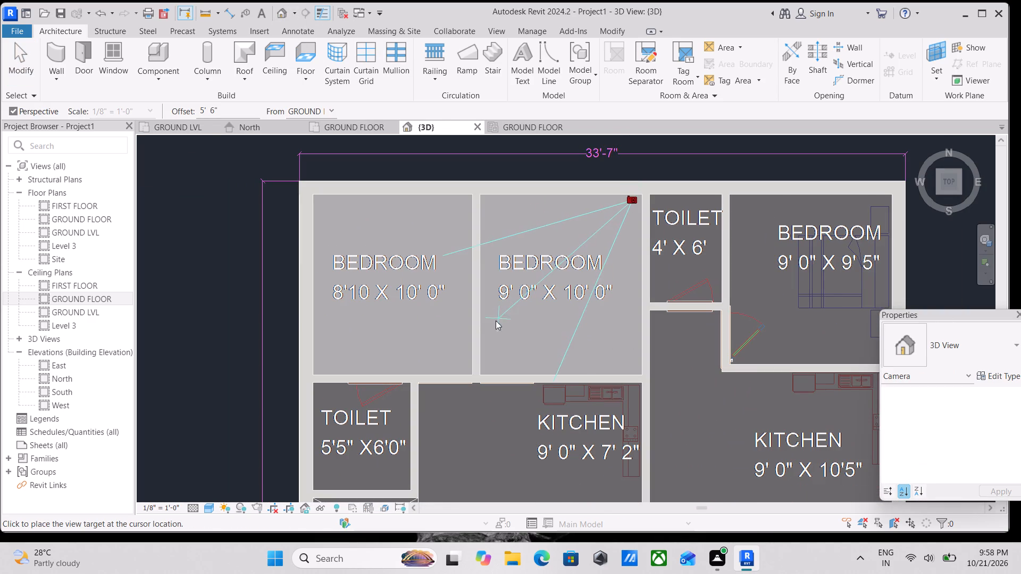
{"action": "left_click", "coordinate": [492, 334]}
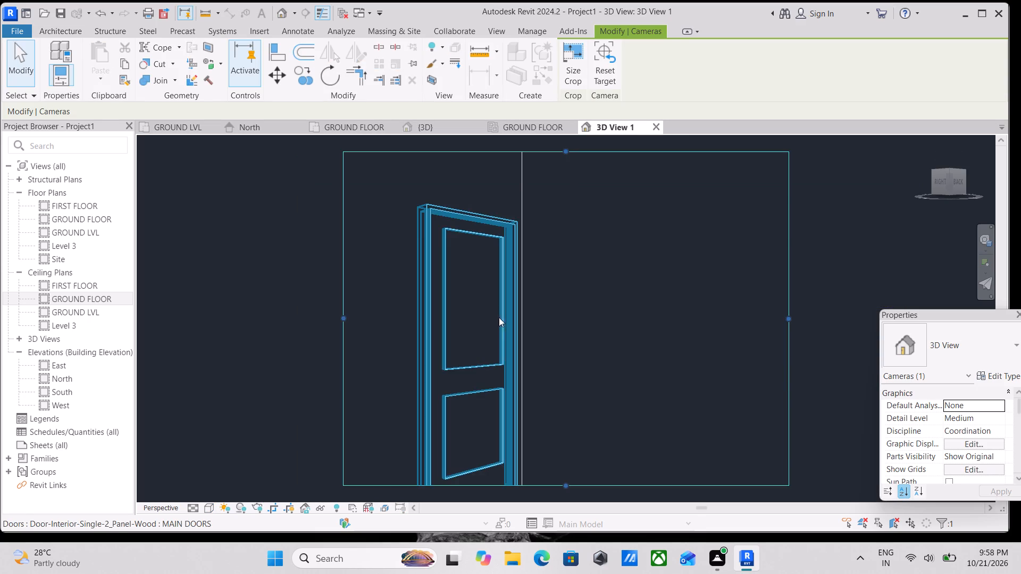
Enlarge the camera view's crop region upward and to both sides to take in more of the bedroom ceiling and walls.
{"action": "scroll", "coordinate": [497, 304], "scroll_direction": "down", "scroll_amount": 3}
{"action": "middle_click_drag", "start_coordinate": [497, 304], "coordinate": [514, 294]}
{"action": "scroll", "coordinate": [435, 338], "scroll_direction": "down", "scroll_amount": 3}
{"action": "middle_click_drag", "start_coordinate": [435, 338], "coordinate": [511, 297]}
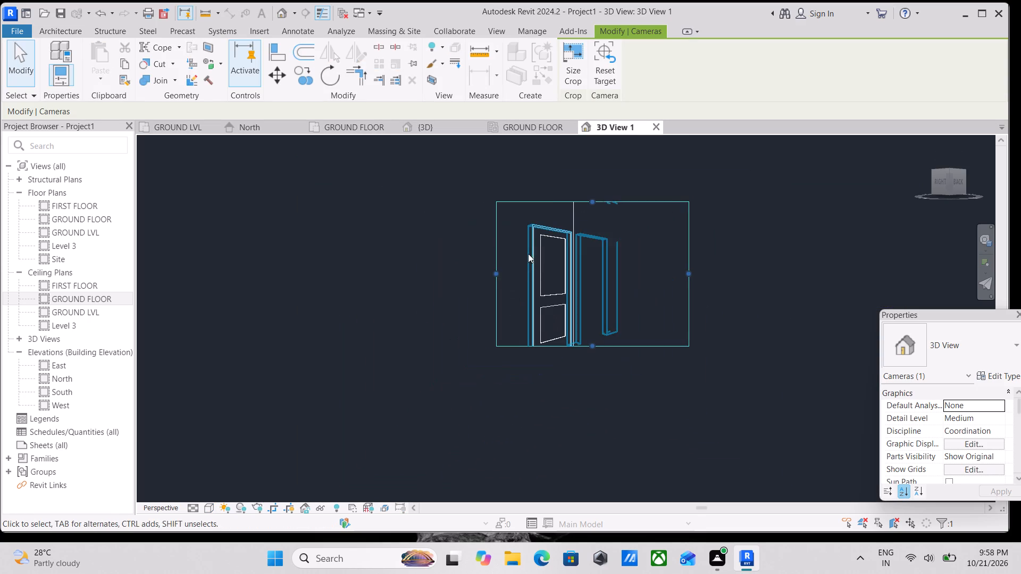
{"action": "left_click_drag", "start_coordinate": [498, 271], "coordinate": [435, 280]}
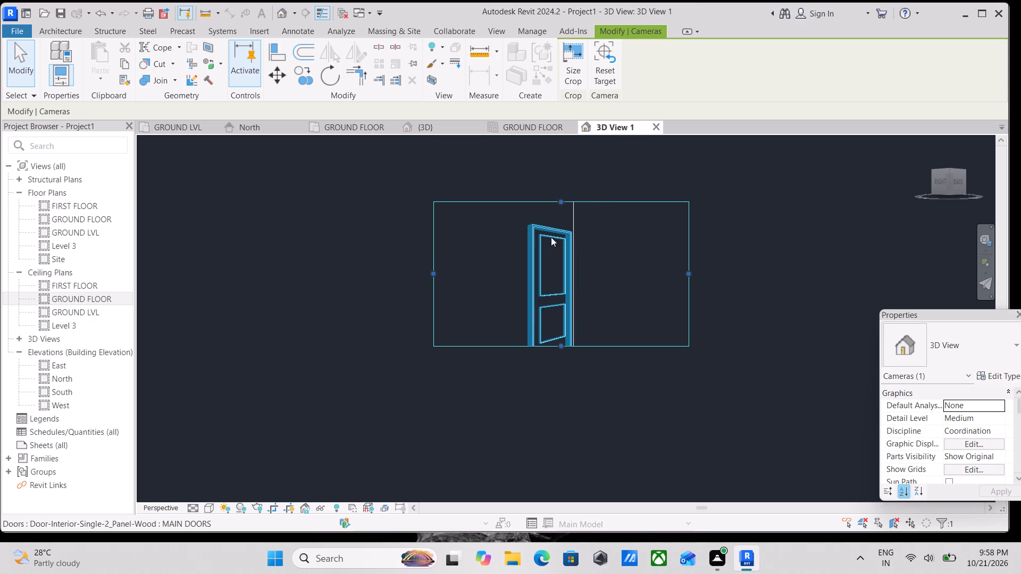
{"action": "scroll", "coordinate": [558, 243], "scroll_direction": "up", "scroll_amount": 3}
{"action": "middle_click_drag", "start_coordinate": [559, 202], "coordinate": [575, 256]}
{"action": "left_click_drag", "start_coordinate": [580, 234], "coordinate": [583, 193]}
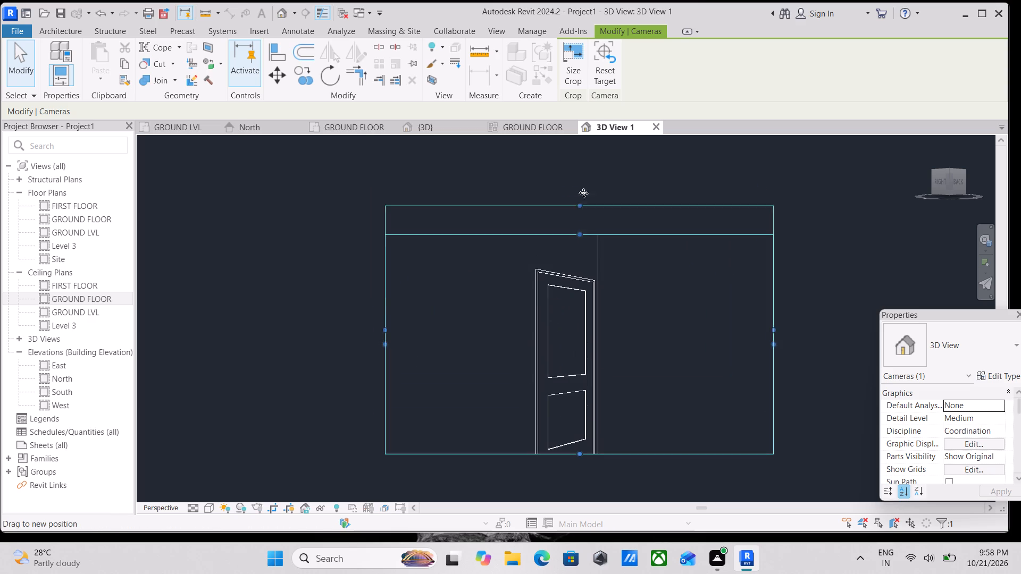
{"action": "left_click_drag", "start_coordinate": [583, 193], "coordinate": [587, 163]}
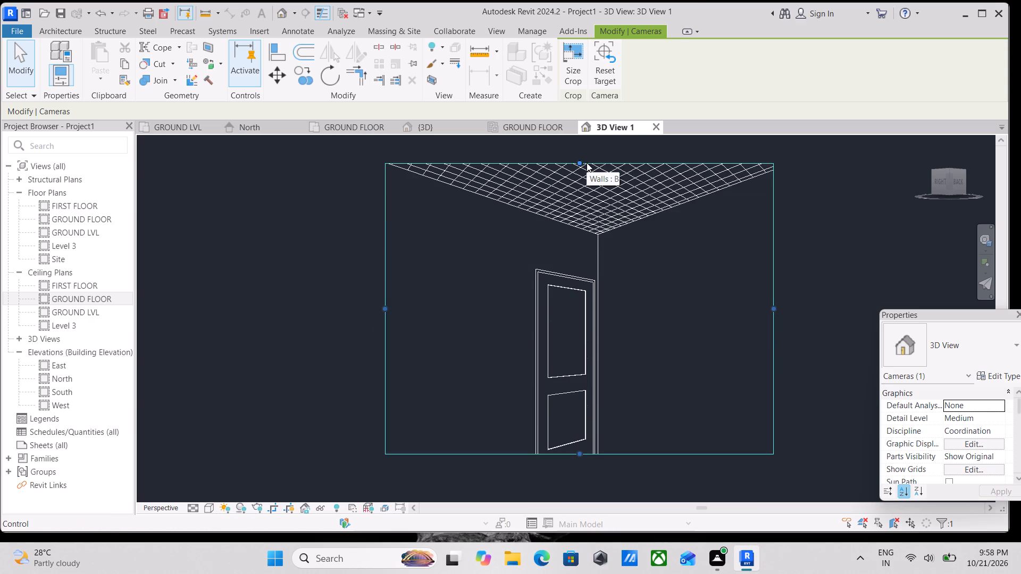
{"action": "scroll", "coordinate": [587, 163], "scroll_direction": "down", "scroll_amount": 3}
{"action": "middle_click_drag", "start_coordinate": [597, 201], "coordinate": [600, 315]}
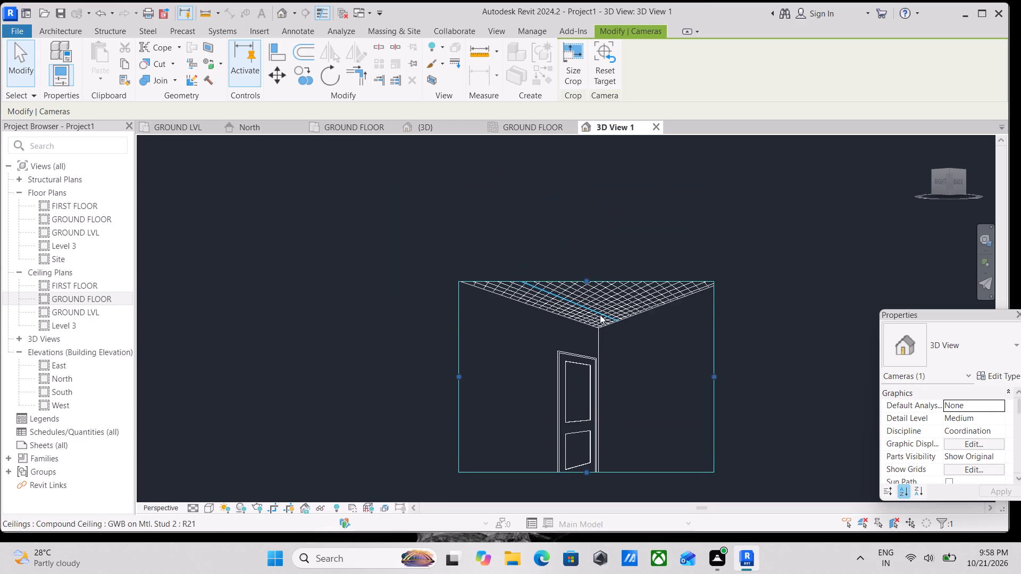
{"action": "left_click_drag", "start_coordinate": [591, 279], "coordinate": [583, 219]}
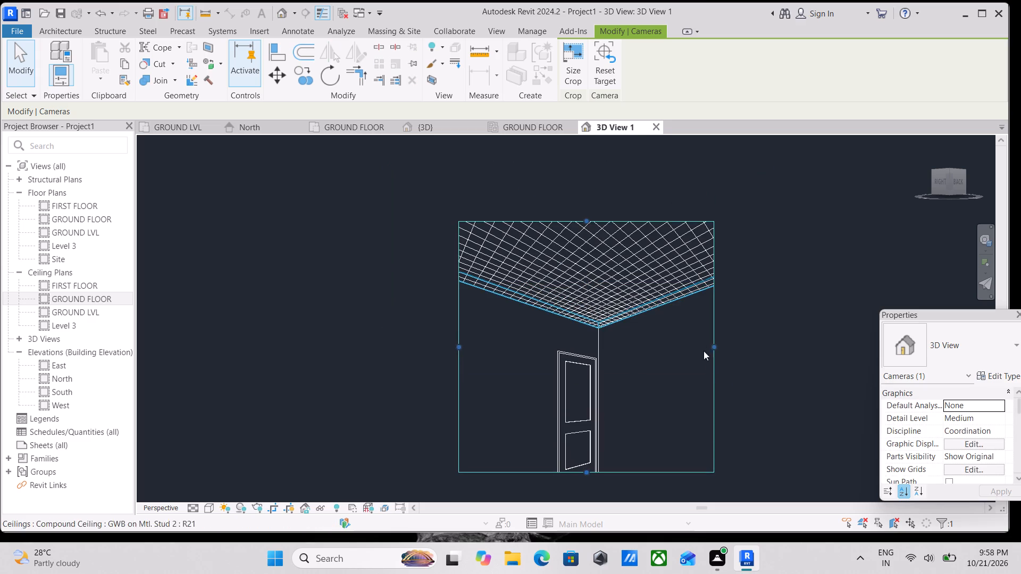
{"action": "left_click_drag", "start_coordinate": [716, 349], "coordinate": [788, 350]}
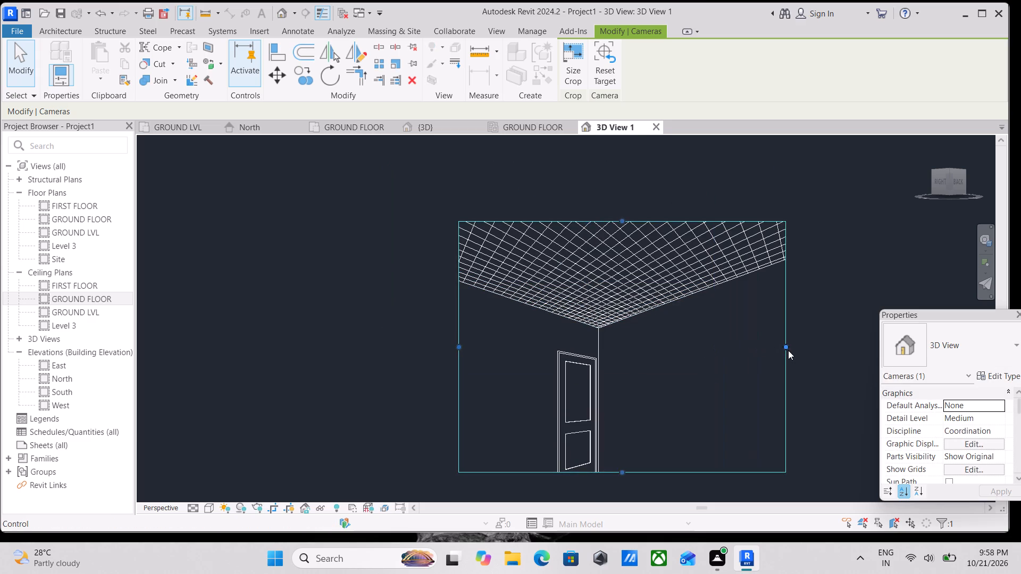
Set the camera view's visual style to Realistic.
{"action": "left_click", "coordinate": [204, 509]}
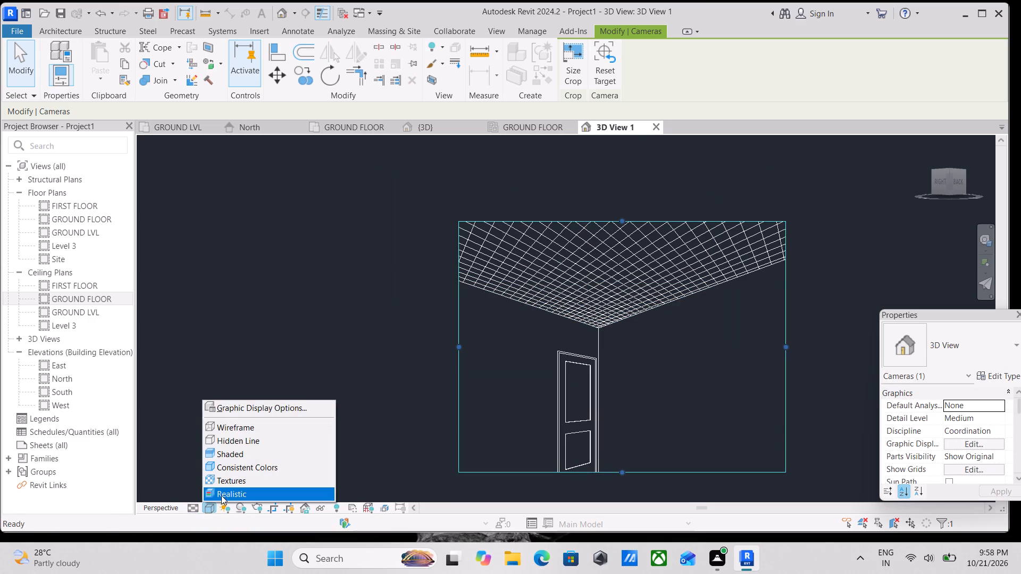
{"action": "left_click", "coordinate": [223, 490]}
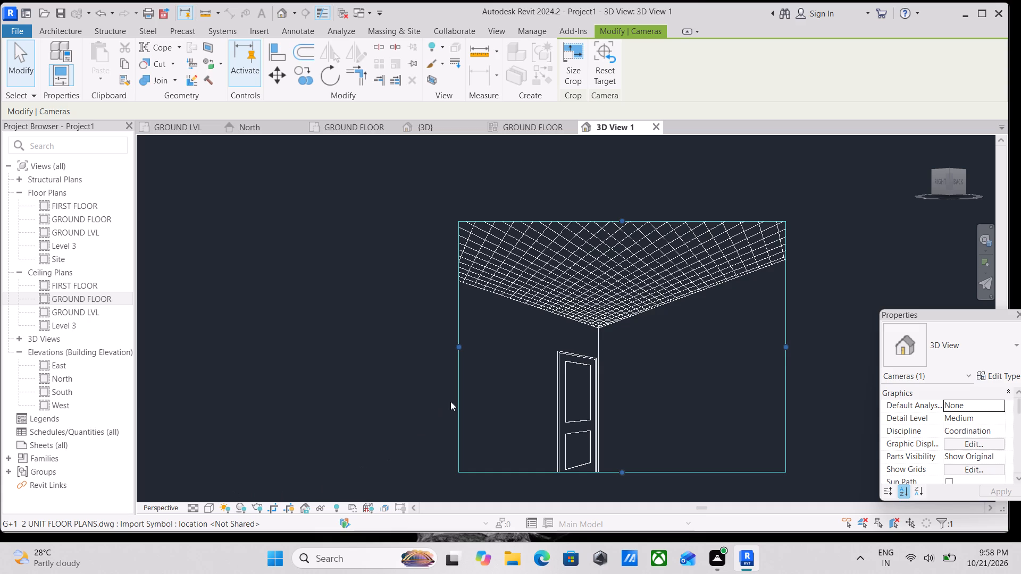
Examine the bedroom ceiling's tile finish up close in the realistic camera view.
{"action": "scroll", "coordinate": [638, 341], "scroll_direction": "up", "scroll_amount": 3}
{"action": "scroll", "coordinate": [758, 319], "scroll_direction": "up", "scroll_amount": 2}
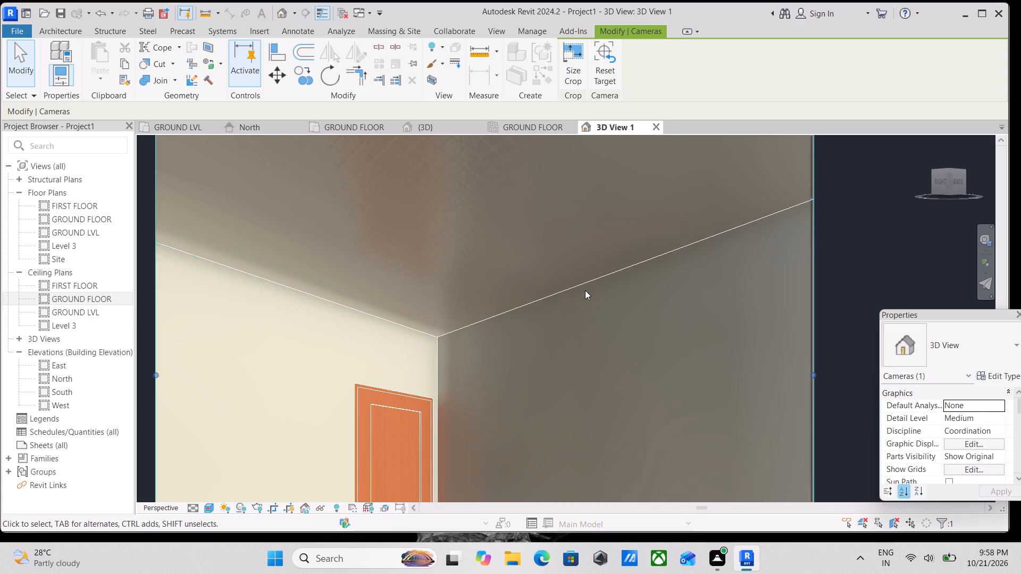
{"action": "scroll", "coordinate": [582, 291], "scroll_direction": "down", "scroll_amount": 1}
{"action": "middle_click_drag", "start_coordinate": [582, 291], "coordinate": [604, 367]}
{"action": "scroll", "coordinate": [493, 310], "scroll_direction": "up", "scroll_amount": 11}
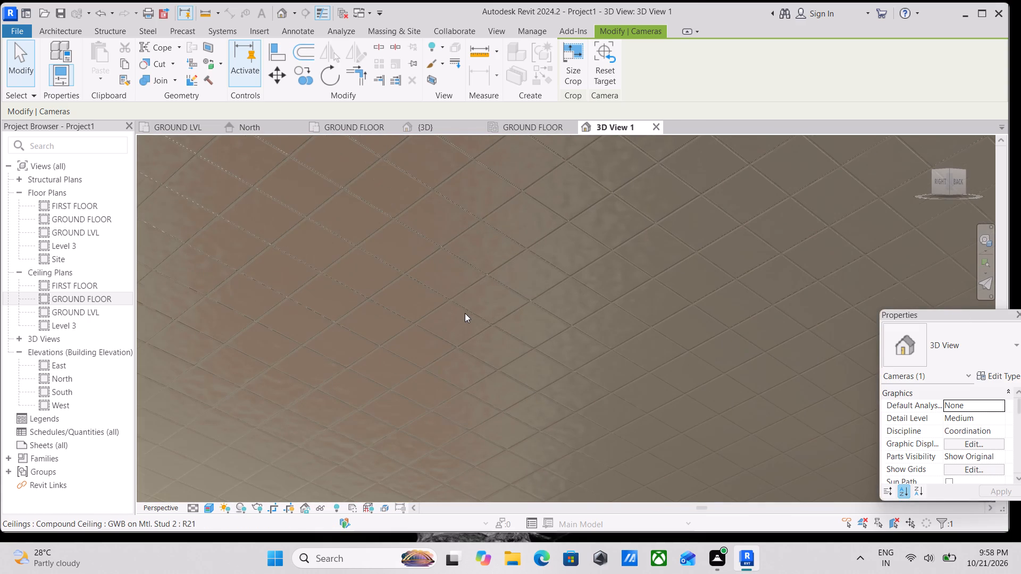
{"action": "scroll", "coordinate": [465, 313], "scroll_direction": "down", "scroll_amount": 12}
{"action": "middle_click_drag", "start_coordinate": [465, 313], "coordinate": [484, 338]}
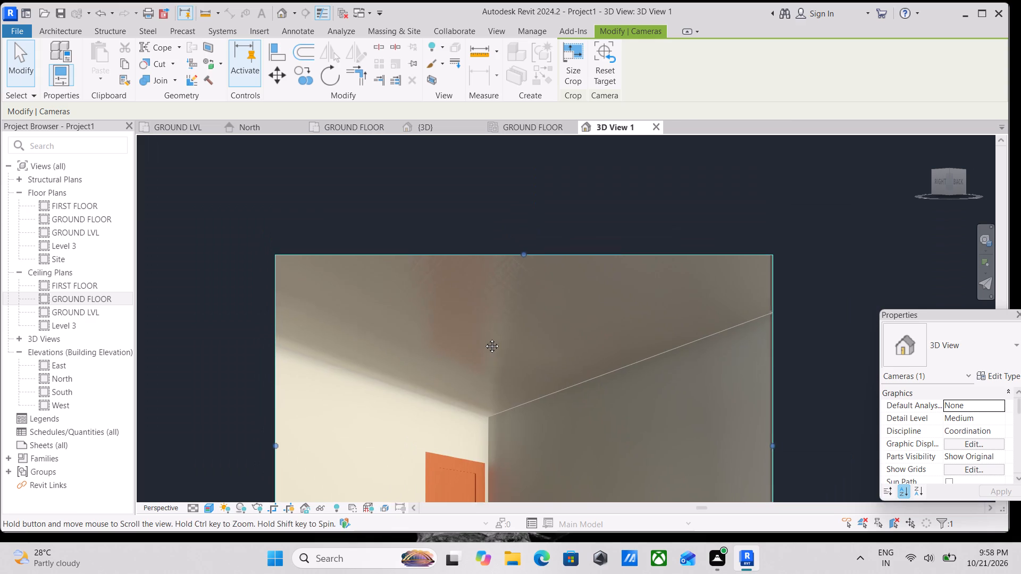
{"action": "middle_click_drag", "start_coordinate": [484, 338], "coordinate": [493, 342]}
{"action": "scroll", "coordinate": [623, 336], "scroll_direction": "up", "scroll_amount": 7}
{"action": "scroll", "coordinate": [626, 332], "scroll_direction": "down", "scroll_amount": 4}
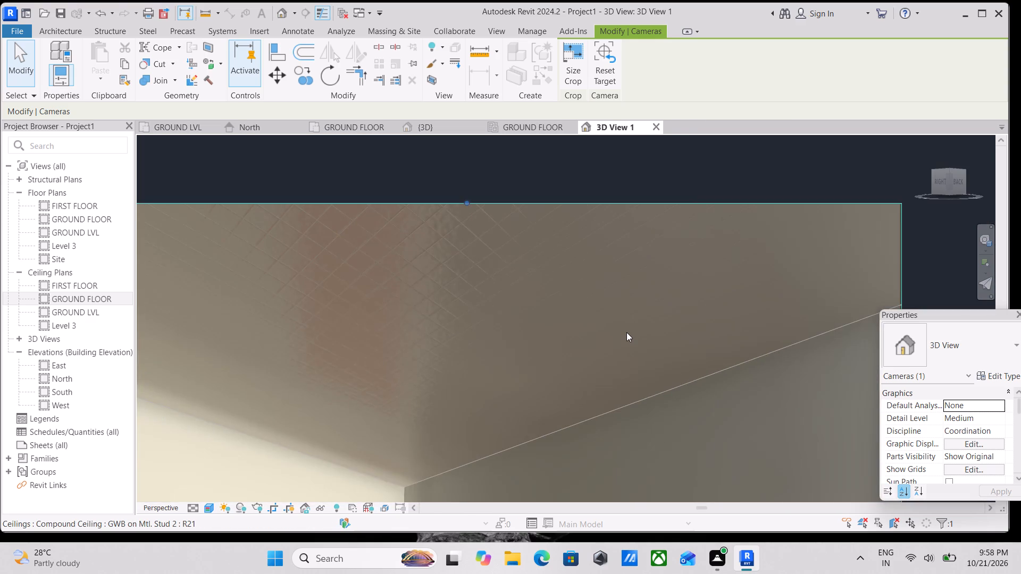
{"action": "scroll", "coordinate": [626, 332], "scroll_direction": "down", "scroll_amount": 3}
{"action": "middle_click_drag", "start_coordinate": [626, 332], "coordinate": [641, 310]}
{"action": "scroll", "coordinate": [642, 308], "scroll_direction": "down", "scroll_amount": 3}
{"action": "middle_click", "coordinate": [642, 308]}
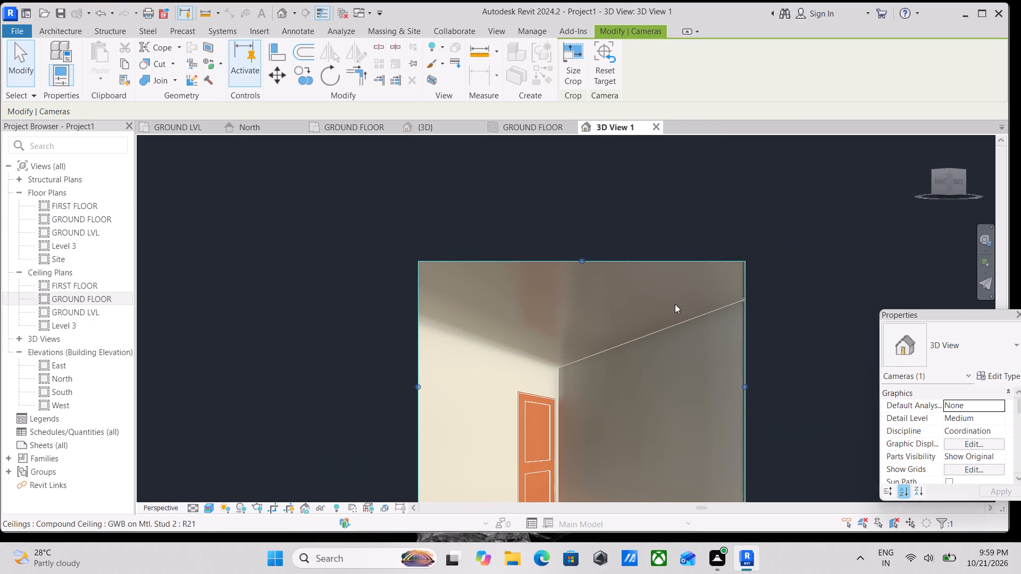
{"action": "right_click", "coordinate": [679, 289]}
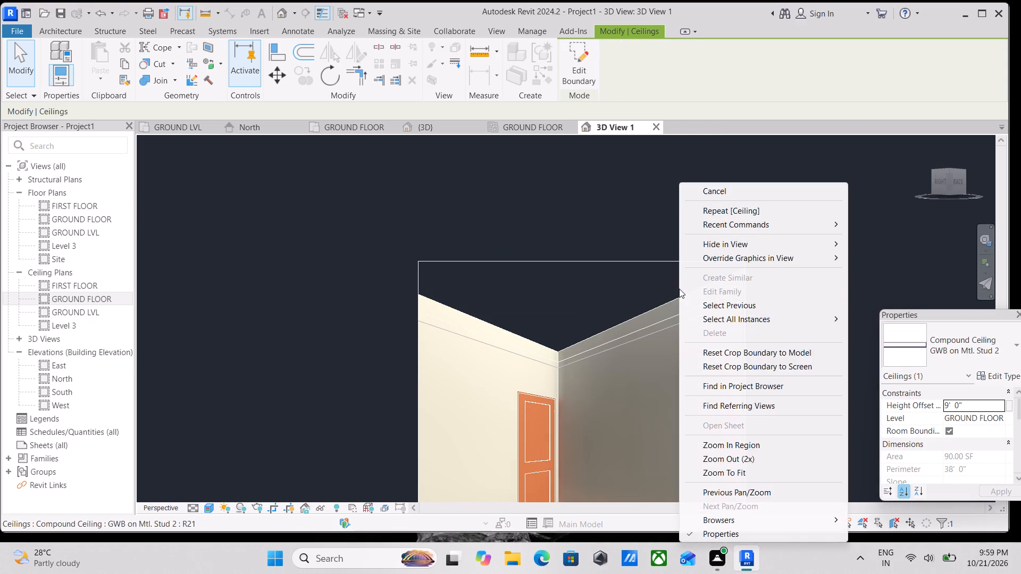
{"action": "key", "text": "Escape"}
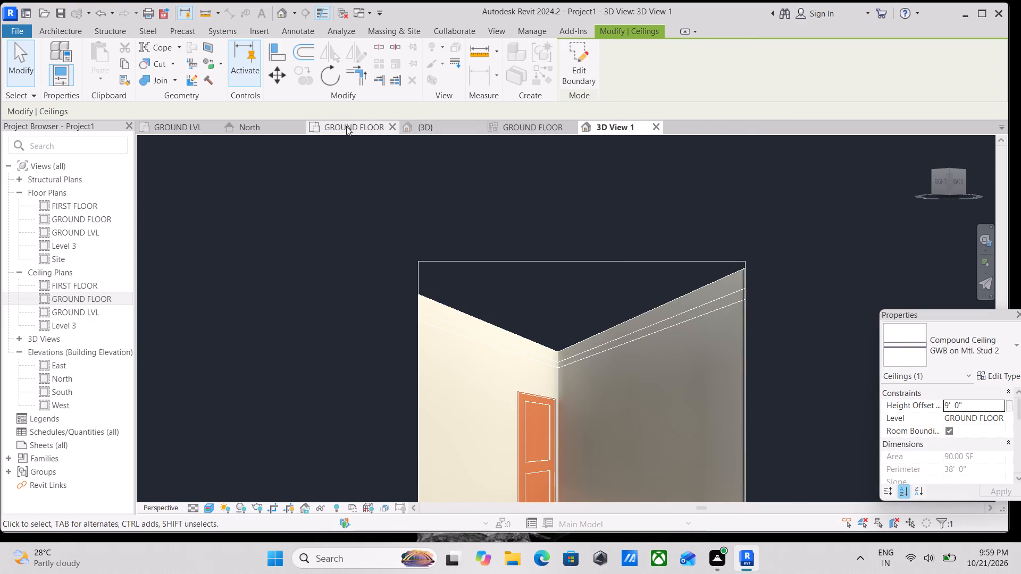
Return to the GROUND FLOOR floor plan and clear the ceiling selection.
{"action": "left_click", "coordinate": [346, 126]}
{"action": "scroll", "coordinate": [596, 362], "scroll_direction": "down", "scroll_amount": 2}
{"action": "middle_click_drag", "start_coordinate": [596, 362], "coordinate": [490, 284]}
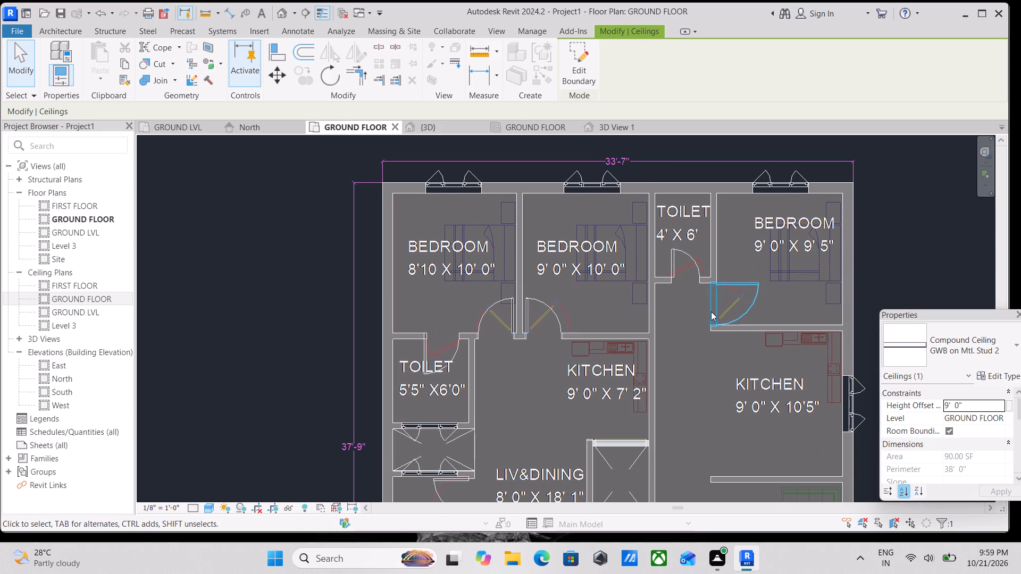
{"action": "type", "text": "wn"}
{"action": "key", "text": "Escape"}
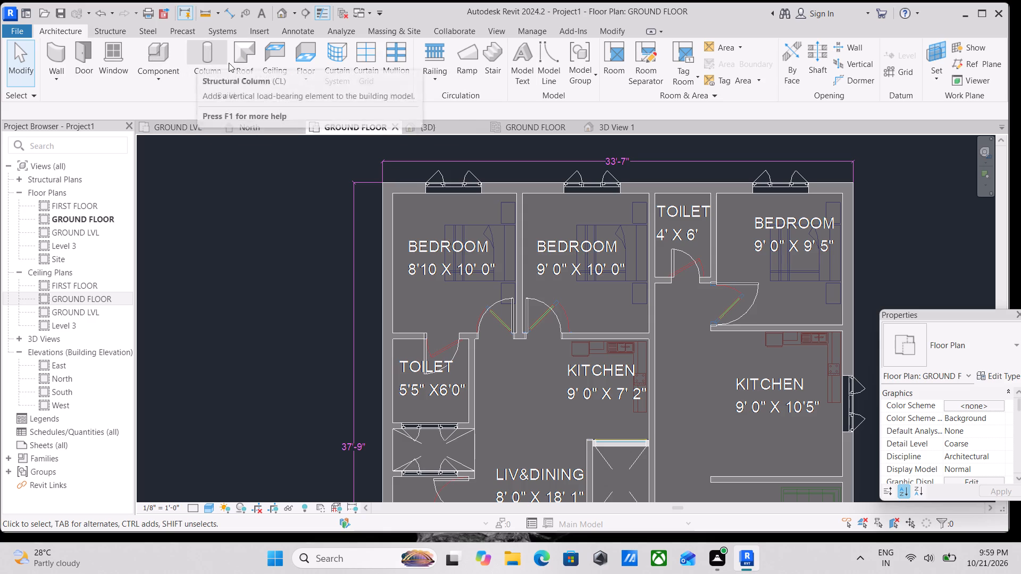
Place automatic GWB on Mtl. Stud ceilings at 9' 0" offset in the 9' 0" x 9' 5" bedroom and the adjoining open kitchen-living area.
{"action": "left_click", "coordinate": [277, 64]}
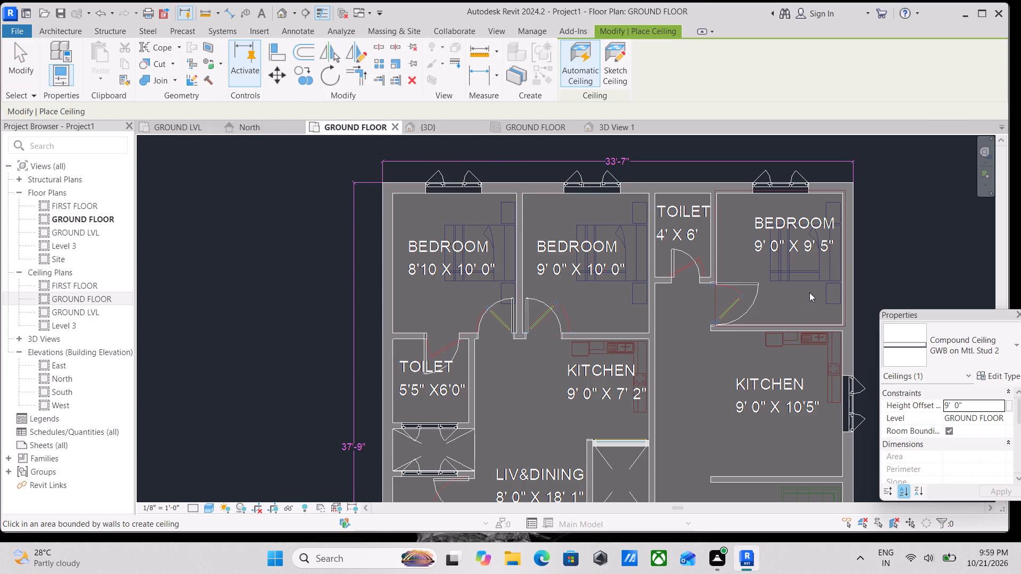
{"action": "left_click", "coordinate": [809, 292]}
{"action": "scroll", "coordinate": [715, 374], "scroll_direction": "down", "scroll_amount": 1}
{"action": "middle_click_drag", "start_coordinate": [715, 374], "coordinate": [684, 315]}
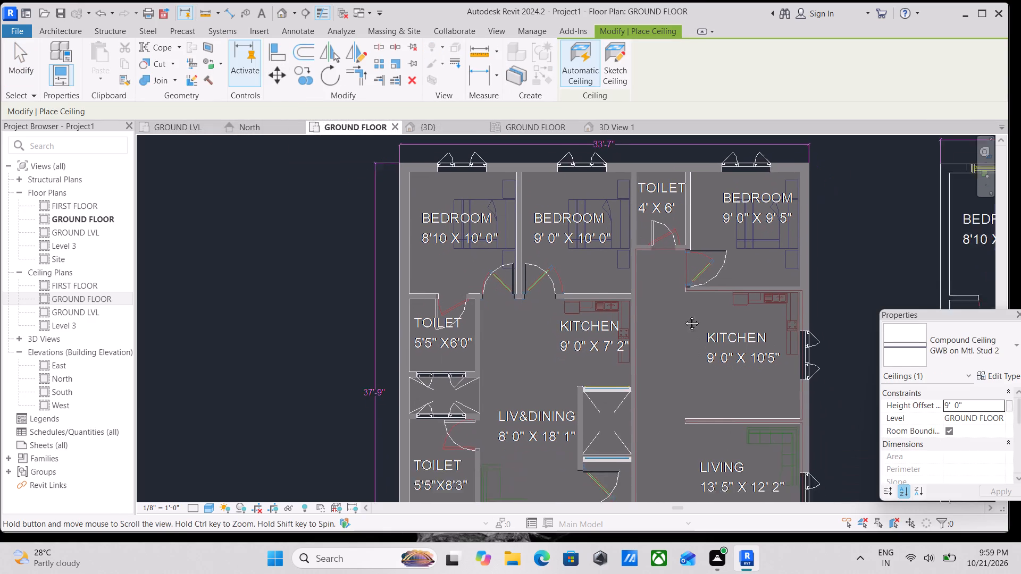
{"action": "middle_click_drag", "start_coordinate": [684, 315], "coordinate": [681, 291]}
{"action": "scroll", "coordinate": [724, 328], "scroll_direction": "down", "scroll_amount": 1}
{"action": "middle_click_drag", "start_coordinate": [724, 328], "coordinate": [702, 246]}
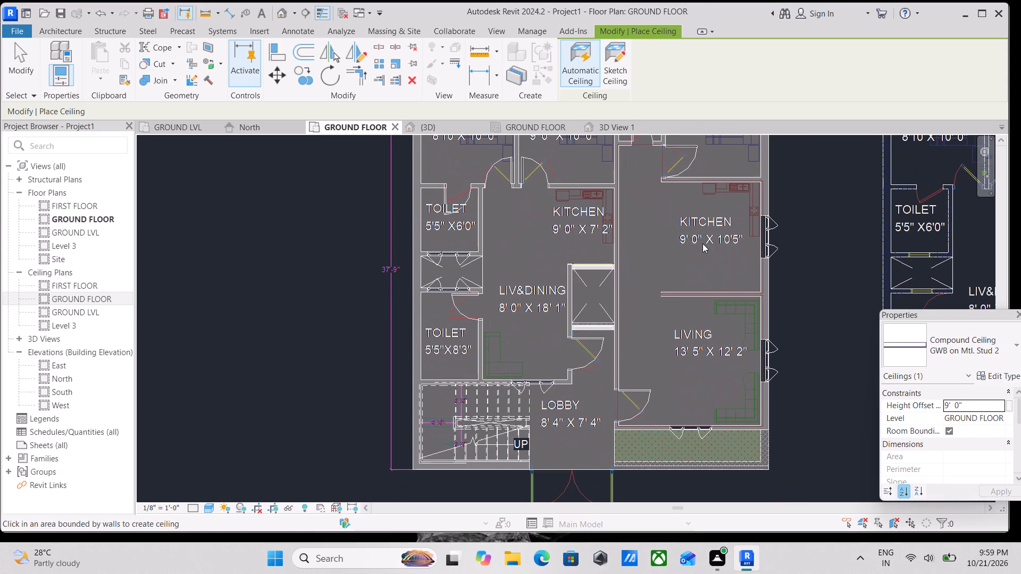
{"action": "middle_click_drag", "start_coordinate": [702, 243], "coordinate": [701, 312]}
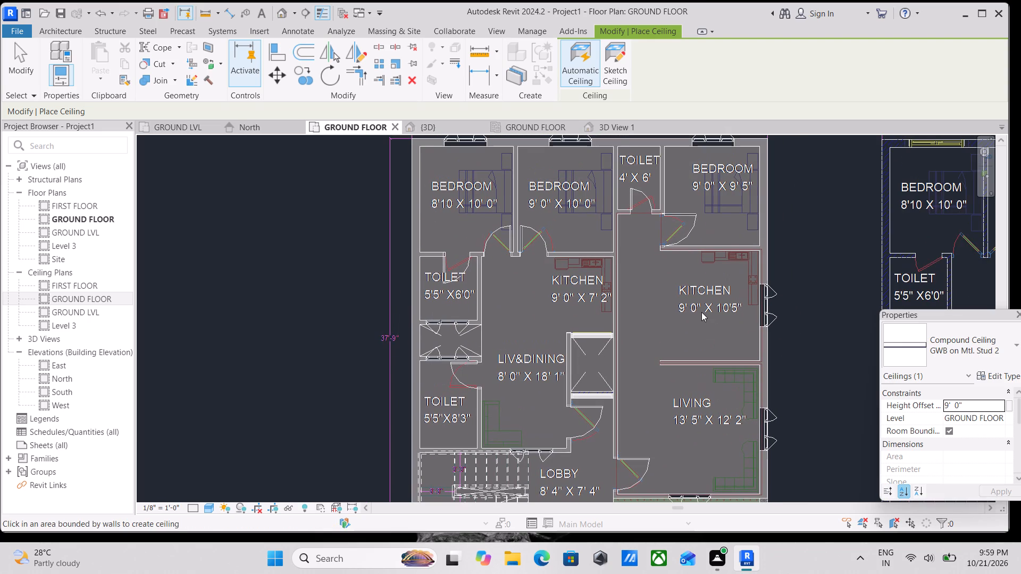
{"action": "left_click", "coordinate": [701, 312]}
{"action": "scroll", "coordinate": [640, 319], "scroll_direction": "down", "scroll_amount": 1}
{"action": "middle_click_drag", "start_coordinate": [640, 319], "coordinate": [684, 351]}
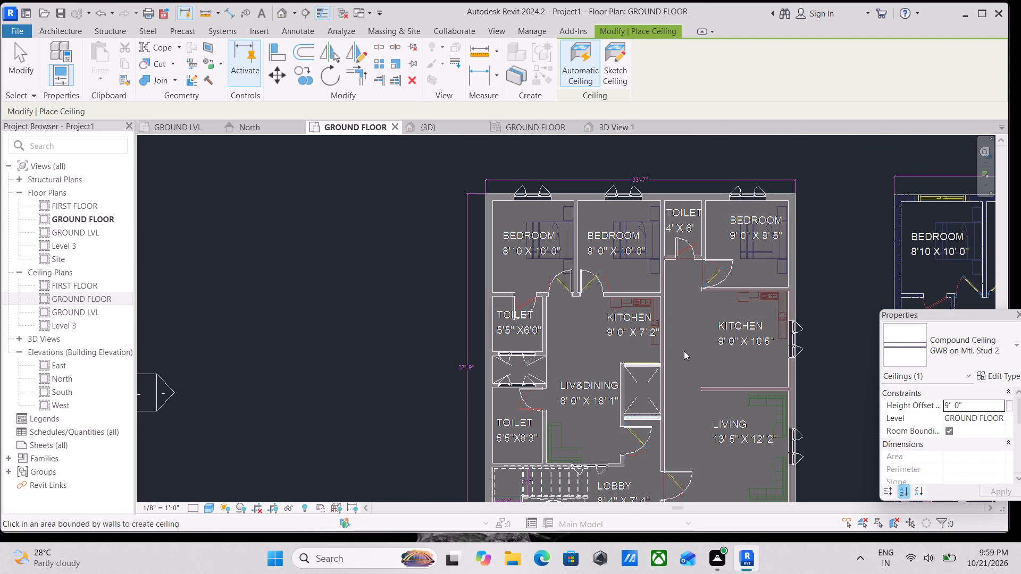
{"action": "key", "text": "Escape"}
{"action": "key", "text": "Escape"}
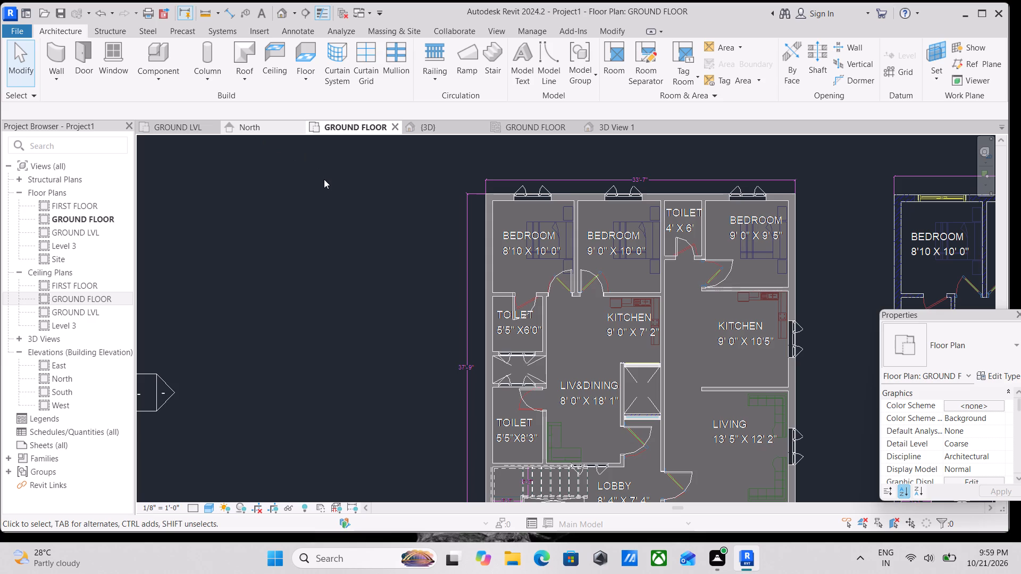
Check which rooms have ceilings in the GROUND FLOOR reflected ceiling plan and the {3D} view from above.
{"action": "left_click", "coordinate": [517, 128]}
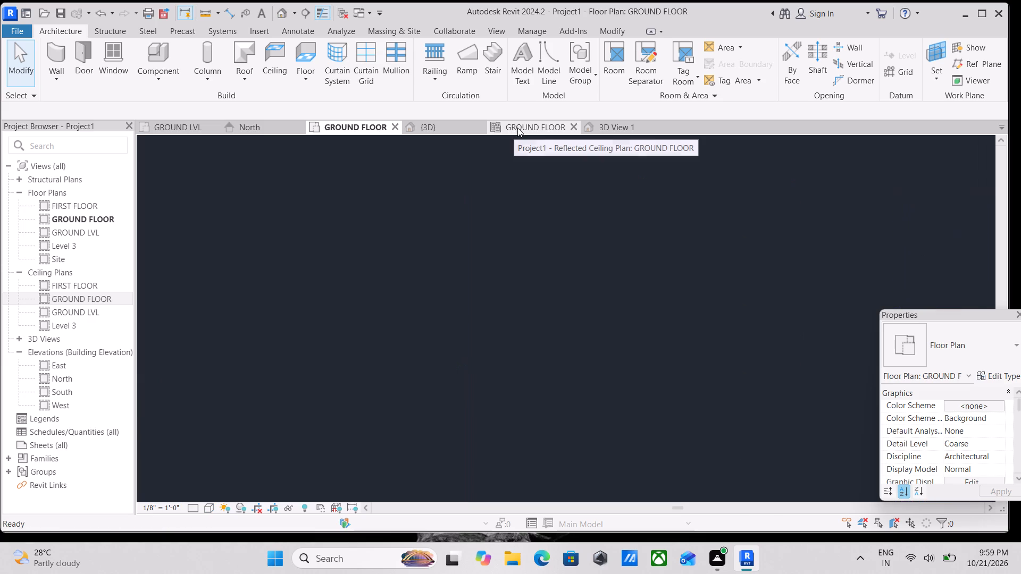
{"action": "scroll", "coordinate": [628, 342], "scroll_direction": "down", "scroll_amount": 4}
{"action": "middle_click_drag", "start_coordinate": [645, 342], "coordinate": [636, 247]}
{"action": "scroll", "coordinate": [645, 342], "scroll_direction": "down", "scroll_amount": 1}
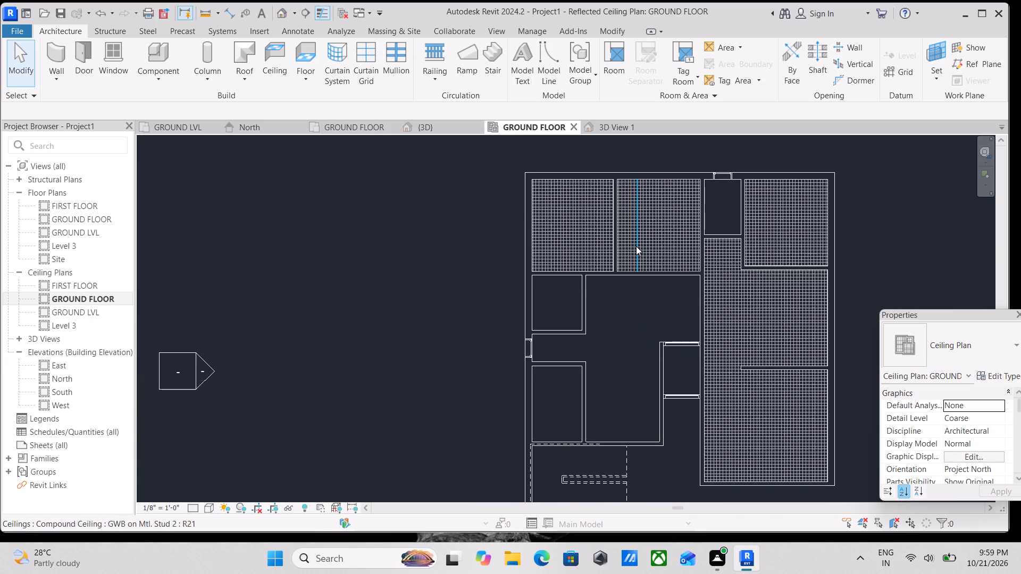
{"action": "left_click", "coordinate": [424, 131]}
{"action": "scroll", "coordinate": [427, 406], "scroll_direction": "down", "scroll_amount": 3}
{"action": "middle_click_drag", "start_coordinate": [440, 407], "coordinate": [538, 314]}
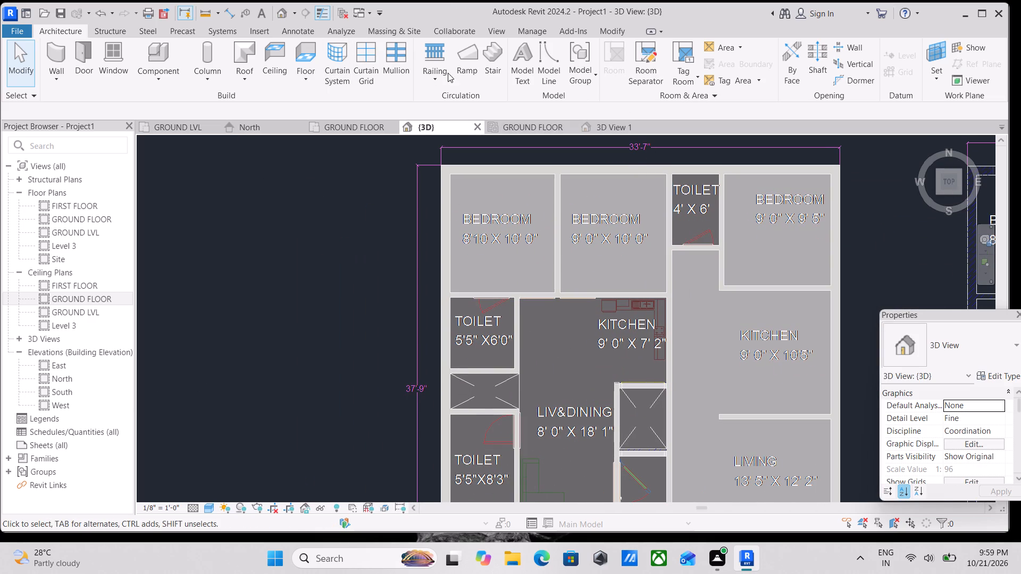
{"action": "scroll", "coordinate": [607, 404], "scroll_direction": "up", "scroll_amount": 2}
{"action": "middle_click_drag", "start_coordinate": [536, 344], "coordinate": [610, 337]}
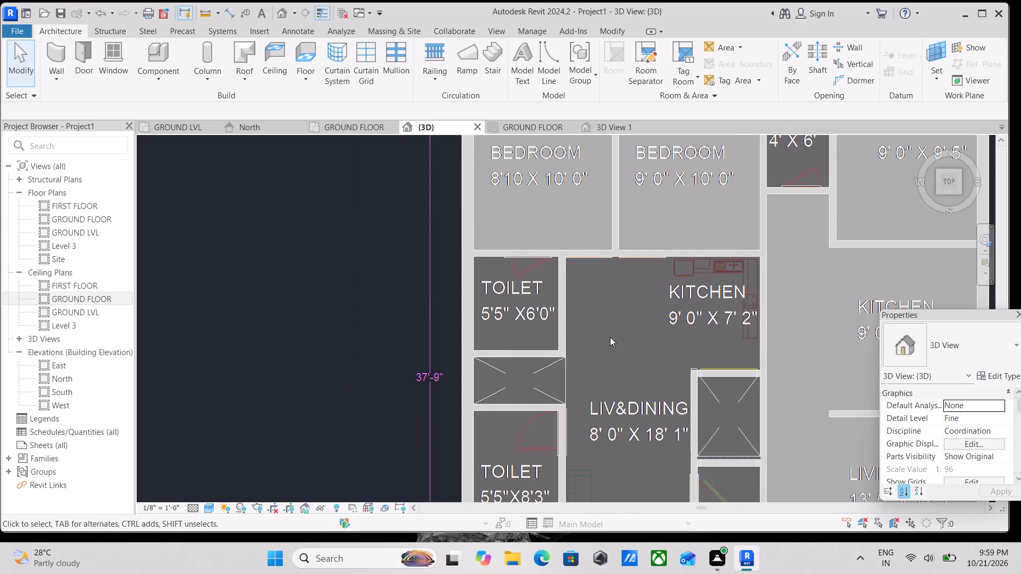
{"action": "middle_click", "coordinate": [610, 336]}
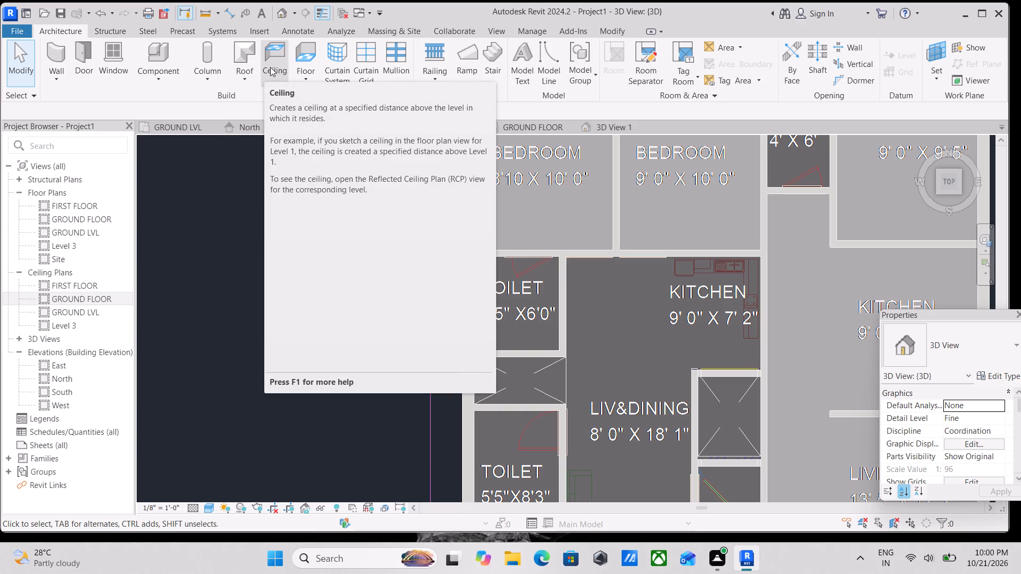
In the {3D} view, place an automatic ceiling at 9' 0" above GROUND LVL over the LIV&DINING area and its 9' 0" x 7' 2" kitchen.
{"action": "left_click", "coordinate": [272, 67]}
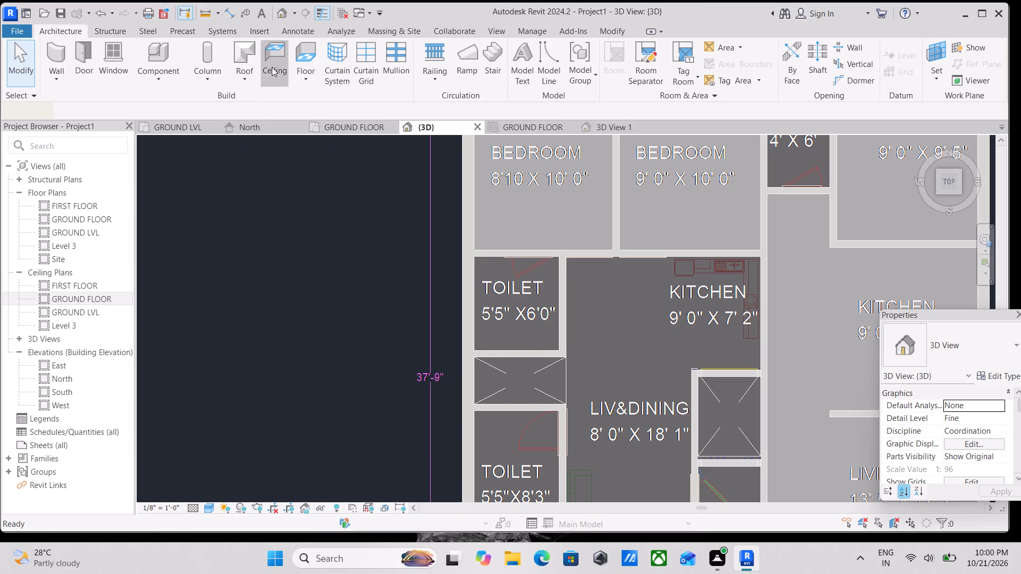
{"action": "scroll", "coordinate": [604, 310], "scroll_direction": "down", "scroll_amount": 1}
{"action": "middle_click_drag", "start_coordinate": [606, 310], "coordinate": [596, 218]}
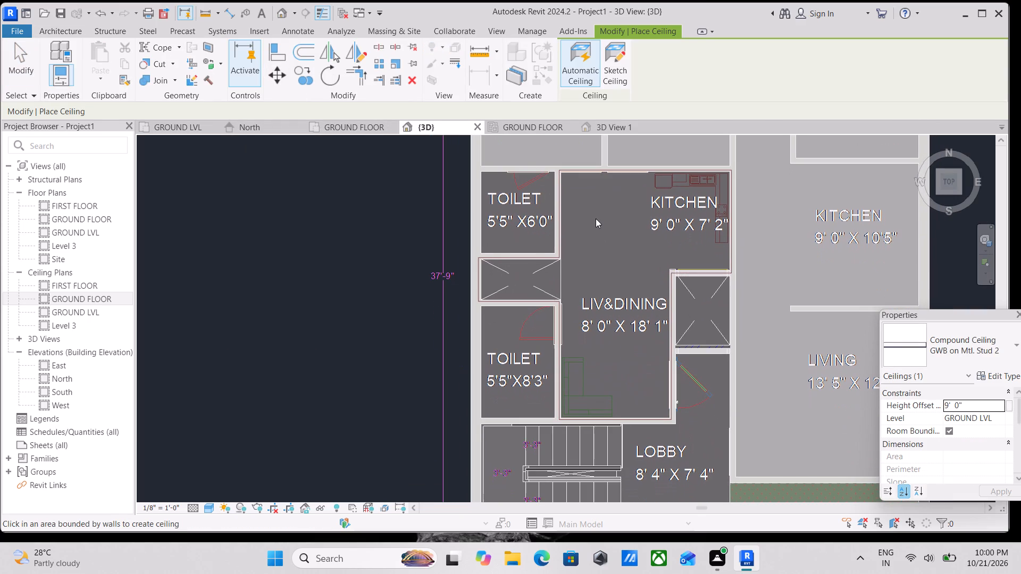
{"action": "left_click", "coordinate": [587, 234]}
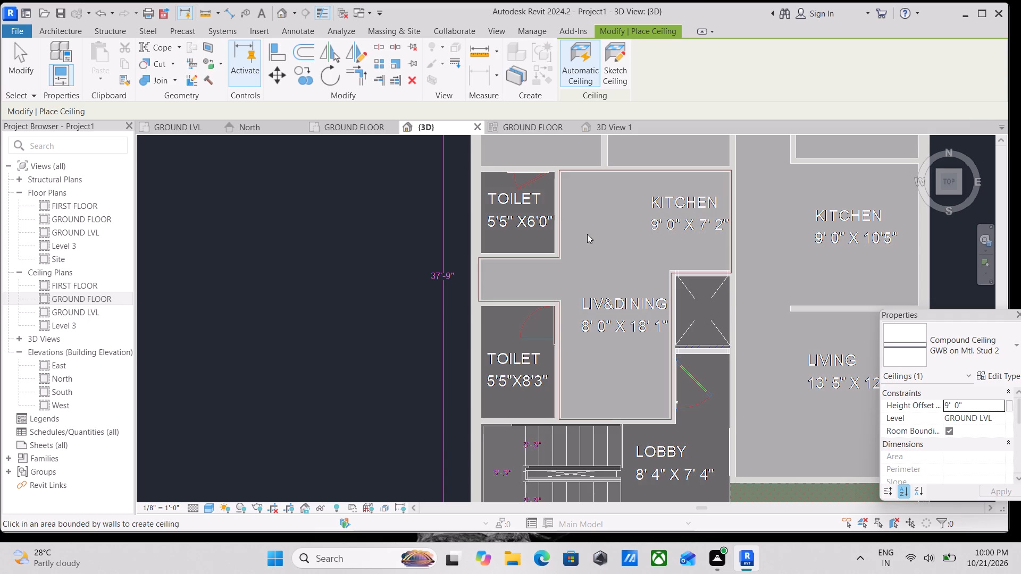
{"action": "scroll", "coordinate": [589, 239], "scroll_direction": "down", "scroll_amount": 1}
{"action": "middle_click_drag", "start_coordinate": [589, 239], "coordinate": [541, 208]}
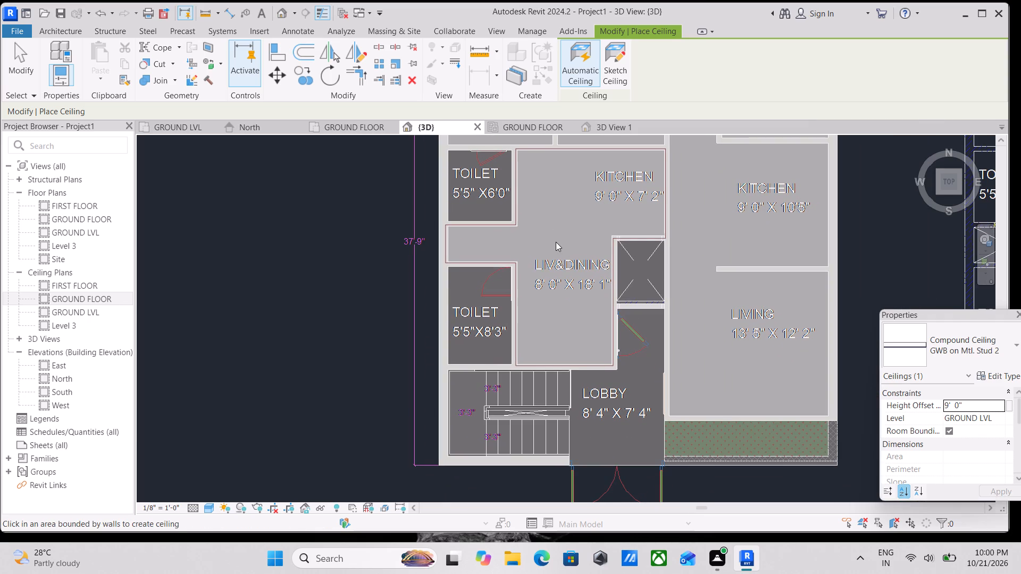
{"action": "middle_click_drag", "start_coordinate": [556, 242], "coordinate": [551, 274]}
{"action": "middle_click_drag", "start_coordinate": [588, 233], "coordinate": [529, 354]}
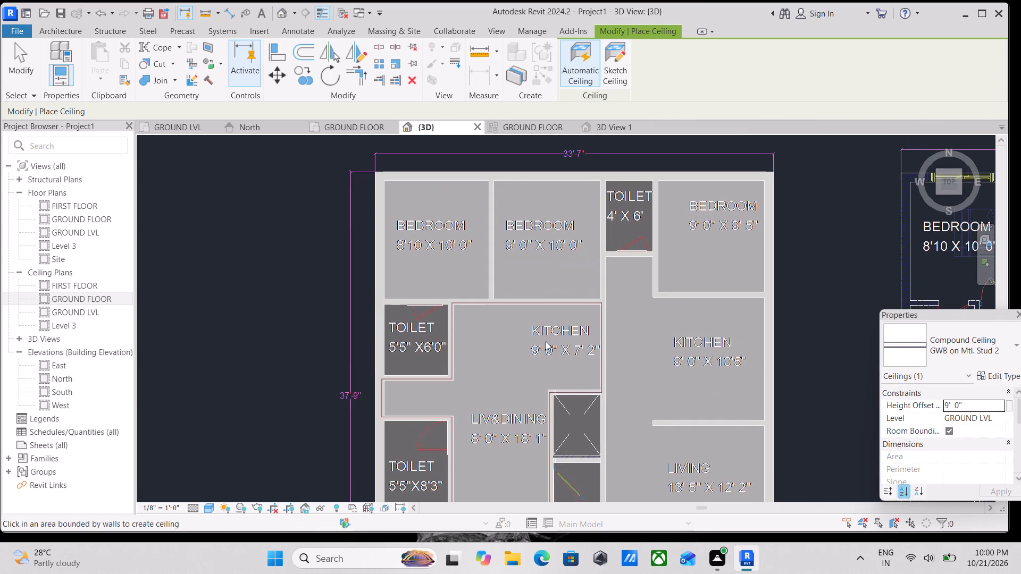
{"action": "scroll", "coordinate": [546, 338], "scroll_direction": "down", "scroll_amount": 1}
{"action": "middle_click_drag", "start_coordinate": [546, 338], "coordinate": [565, 264]}
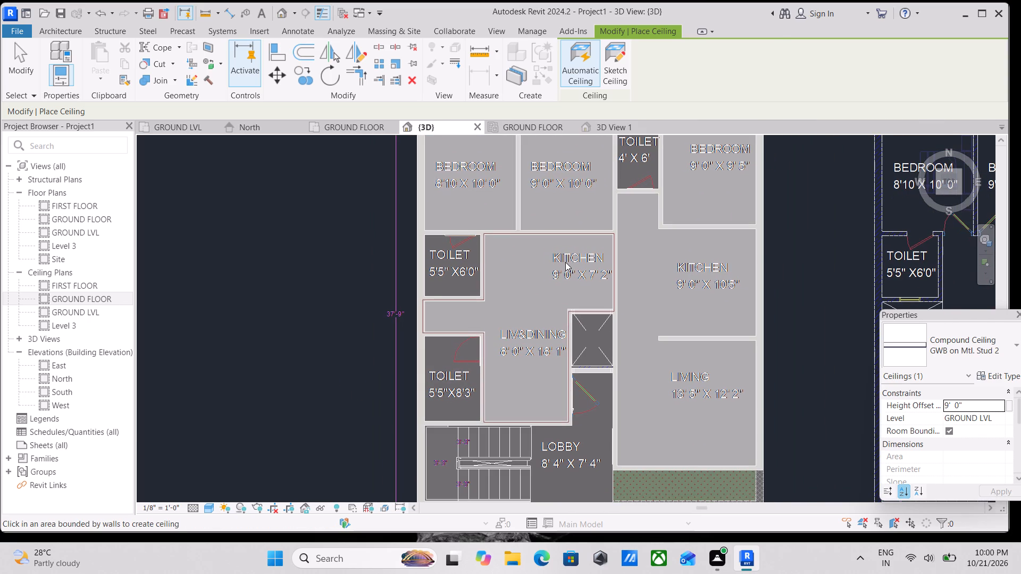
{"action": "key", "text": "Escape"}
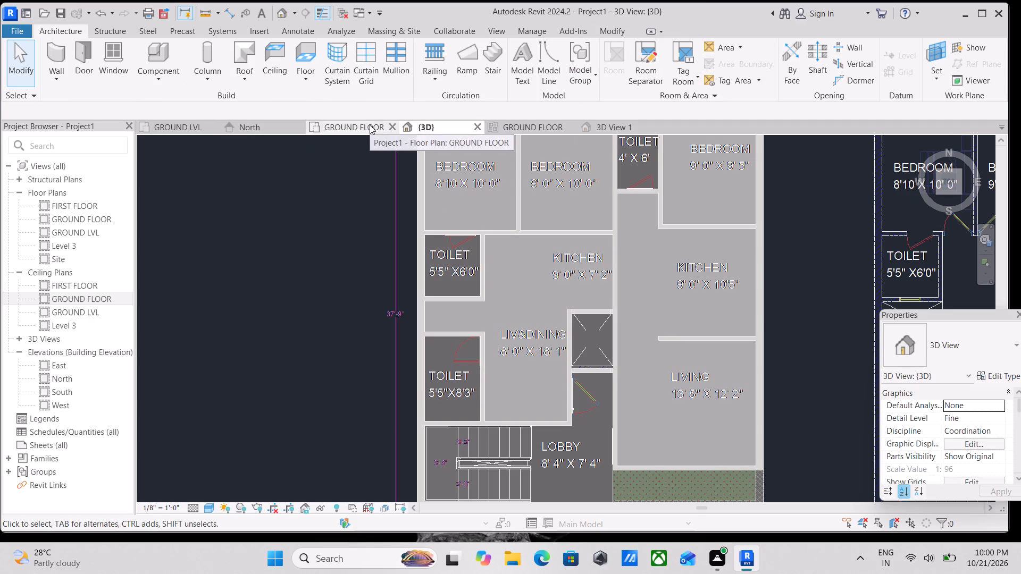
Inspect the ground floor building and its ceilings in 3D from above, from the front and at an oblique angle.
{"action": "left_click", "coordinate": [354, 129]}
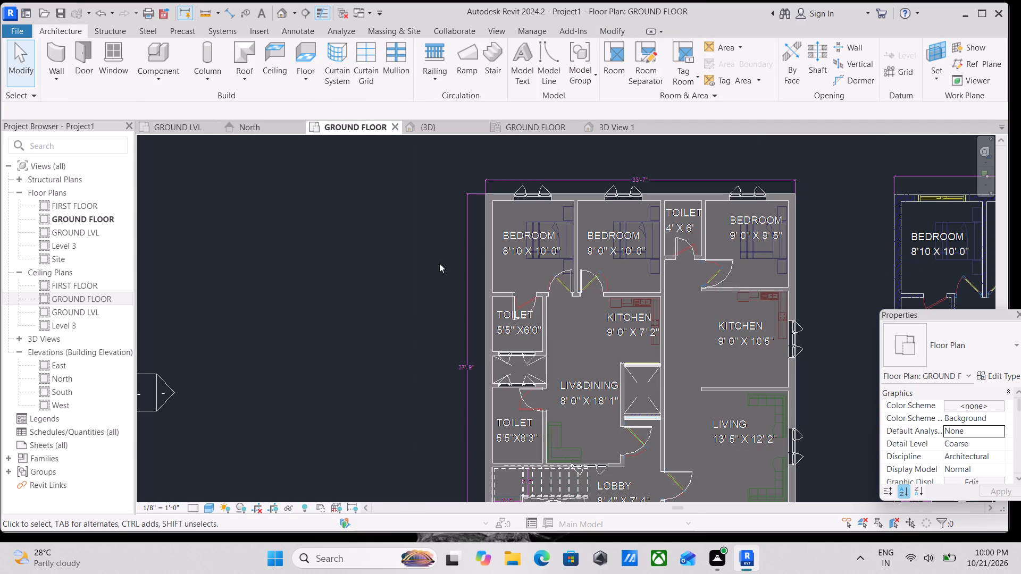
{"action": "left_click", "coordinate": [422, 125]}
{"action": "scroll", "coordinate": [518, 305], "scroll_direction": "down", "scroll_amount": 2}
{"action": "scroll", "coordinate": [591, 345], "scroll_direction": "down", "scroll_amount": 3}
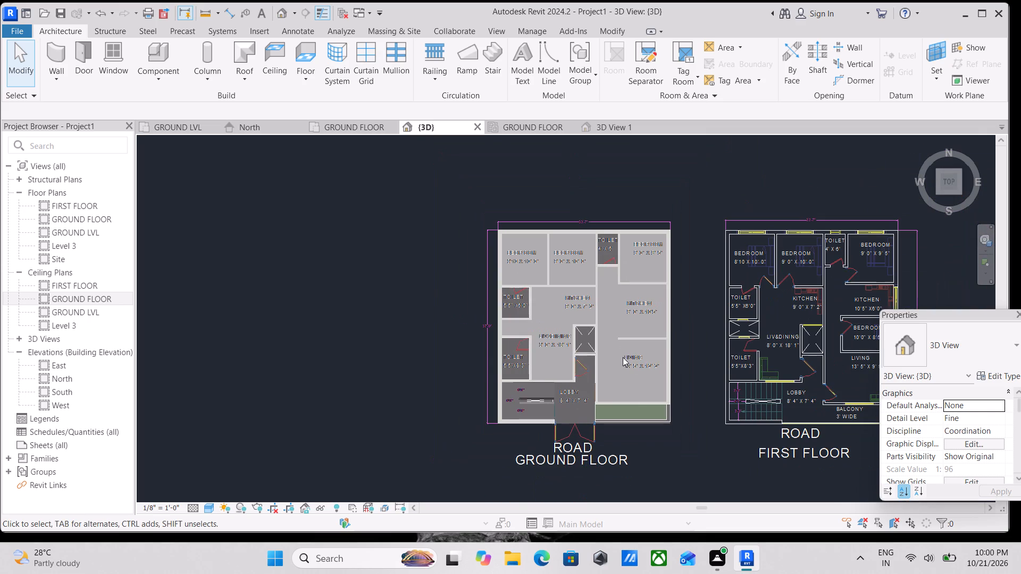
{"action": "middle_click_drag", "start_coordinate": [620, 363], "coordinate": [602, 294], "text": "shift"}
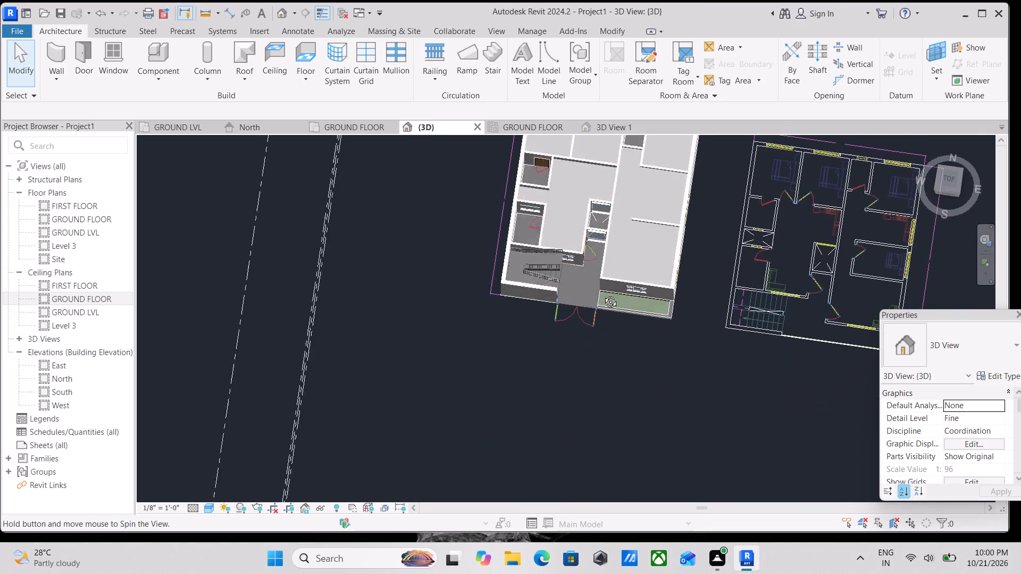
{"action": "middle_click_drag", "start_coordinate": [602, 294], "coordinate": [618, 257], "text": "shift"}
{"action": "scroll", "coordinate": [618, 257], "scroll_direction": "down", "scroll_amount": 1}
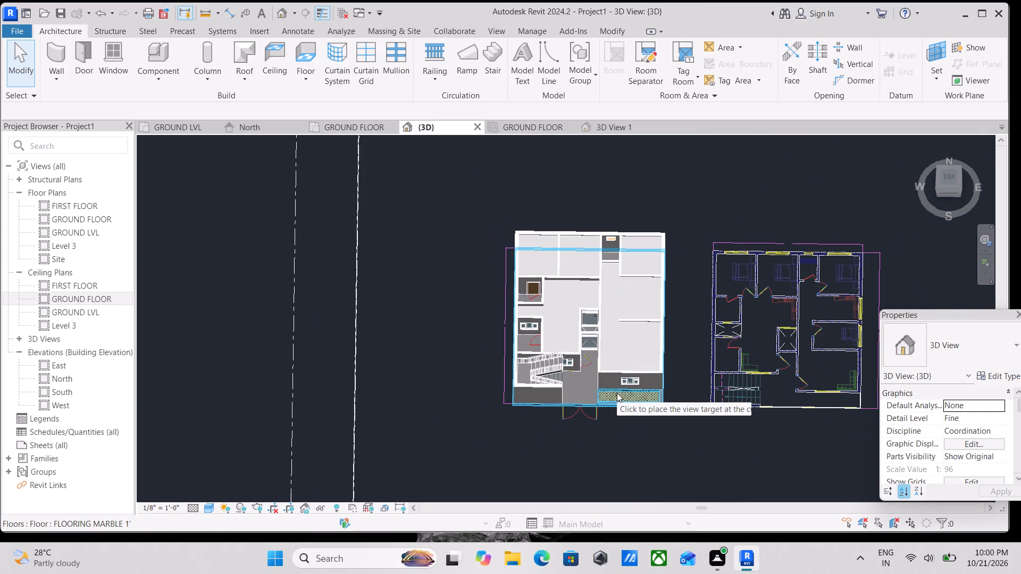
{"action": "scroll", "coordinate": [617, 393], "scroll_direction": "up", "scroll_amount": 7}
{"action": "middle_click_drag", "start_coordinate": [542, 368], "coordinate": [541, 378]}
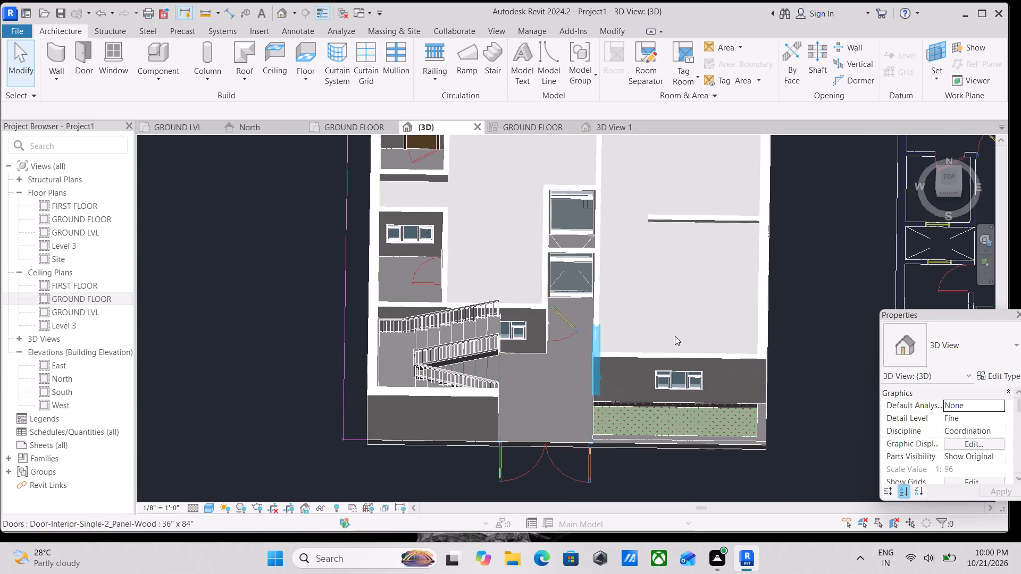
{"action": "left_click", "coordinate": [946, 192]}
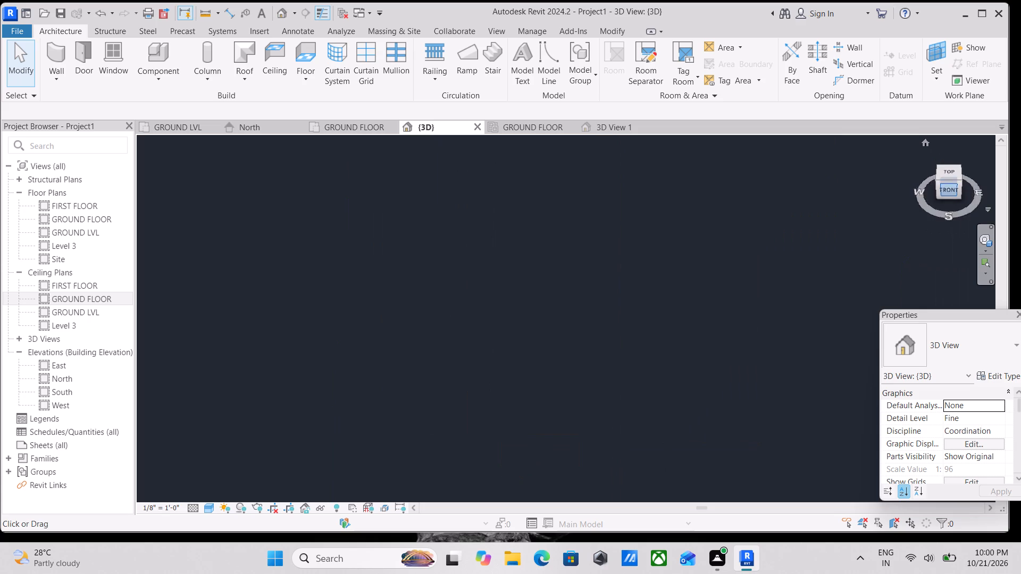
{"action": "scroll", "coordinate": [495, 348], "scroll_direction": "up", "scroll_amount": 11}
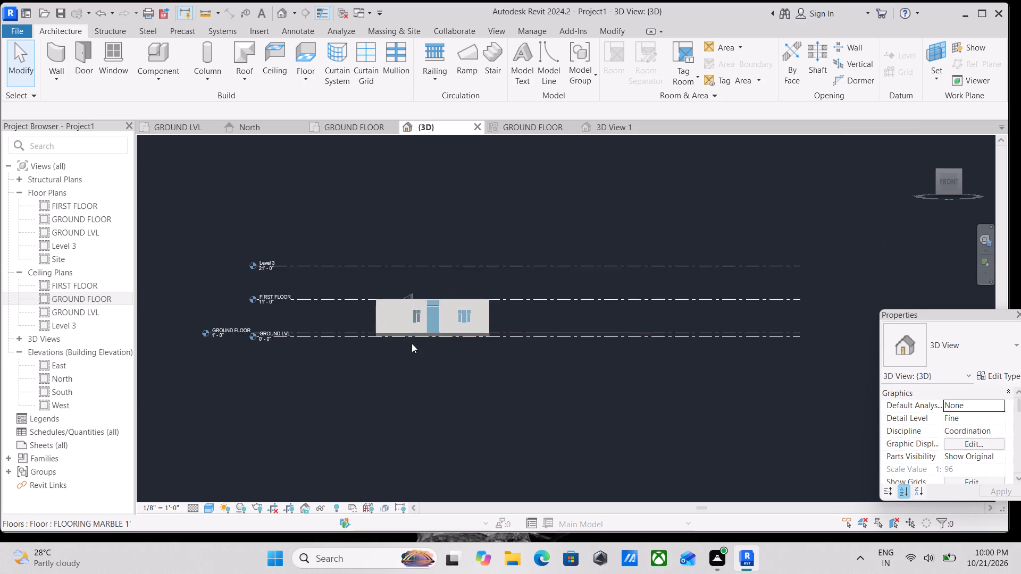
{"action": "scroll", "coordinate": [412, 343], "scroll_direction": "up", "scroll_amount": 8}
{"action": "middle_click_drag", "start_coordinate": [339, 328], "coordinate": [346, 385]}
{"action": "middle_click_drag", "start_coordinate": [464, 343], "coordinate": [456, 393]}
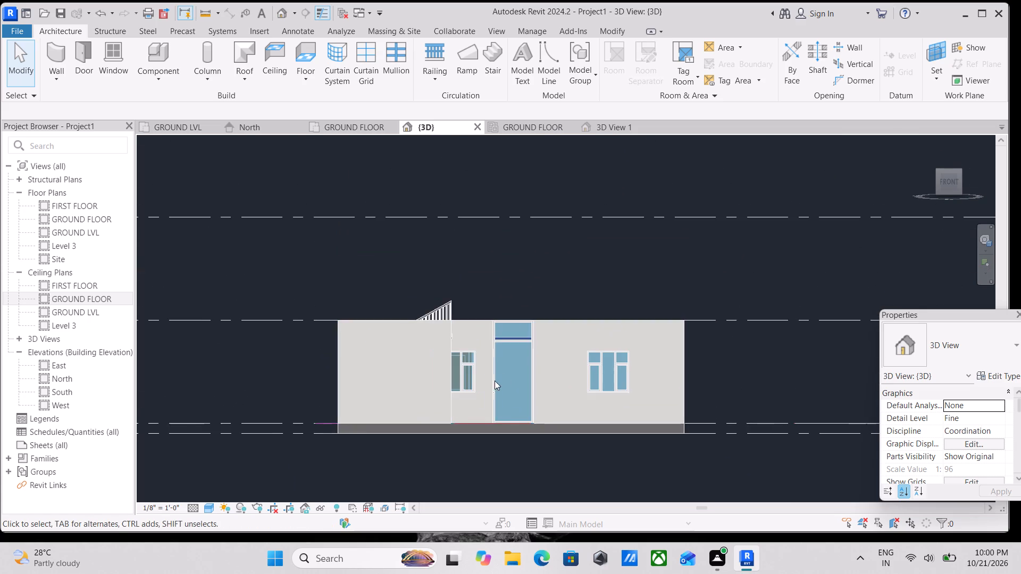
{"action": "scroll", "coordinate": [509, 365], "scroll_direction": "down", "scroll_amount": 3}
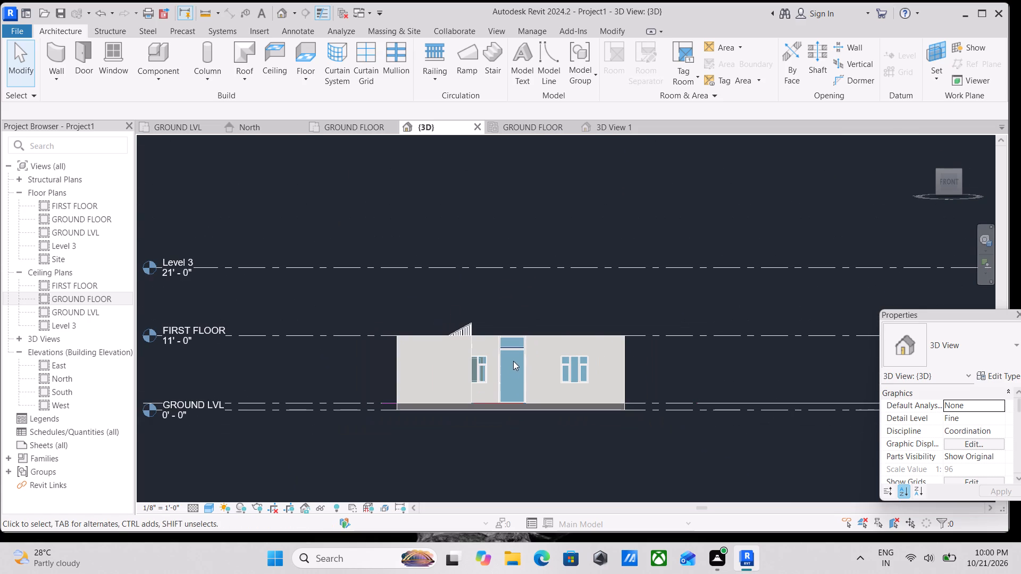
{"action": "middle_click_drag", "start_coordinate": [513, 360], "coordinate": [487, 418], "text": "shift"}
{"action": "scroll", "coordinate": [508, 392], "scroll_direction": "down", "scroll_amount": 1, "text": "shift"}
{"action": "middle_click_drag", "start_coordinate": [560, 306], "coordinate": [550, 370]}
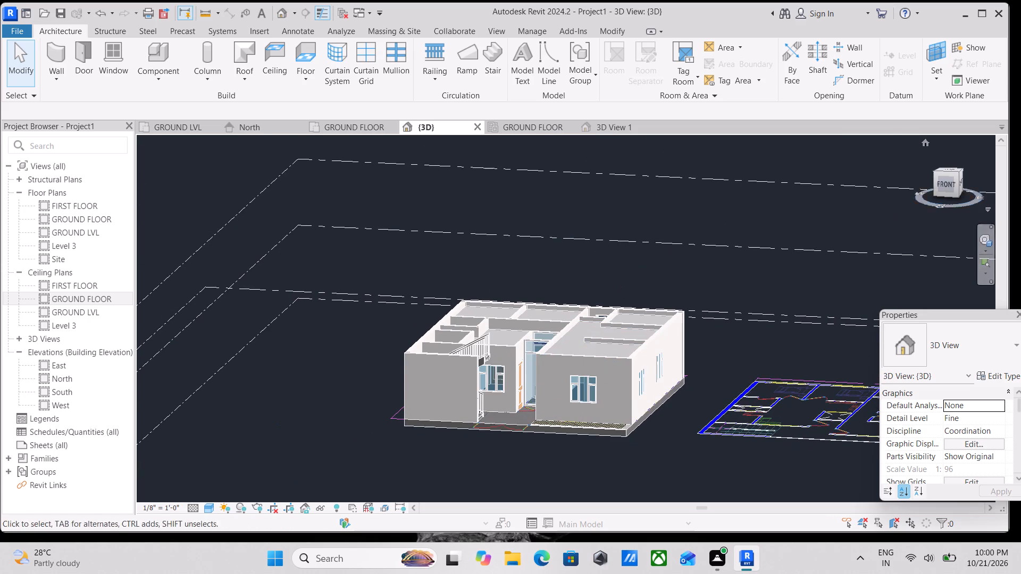
{"action": "left_click", "coordinate": [938, 171]}
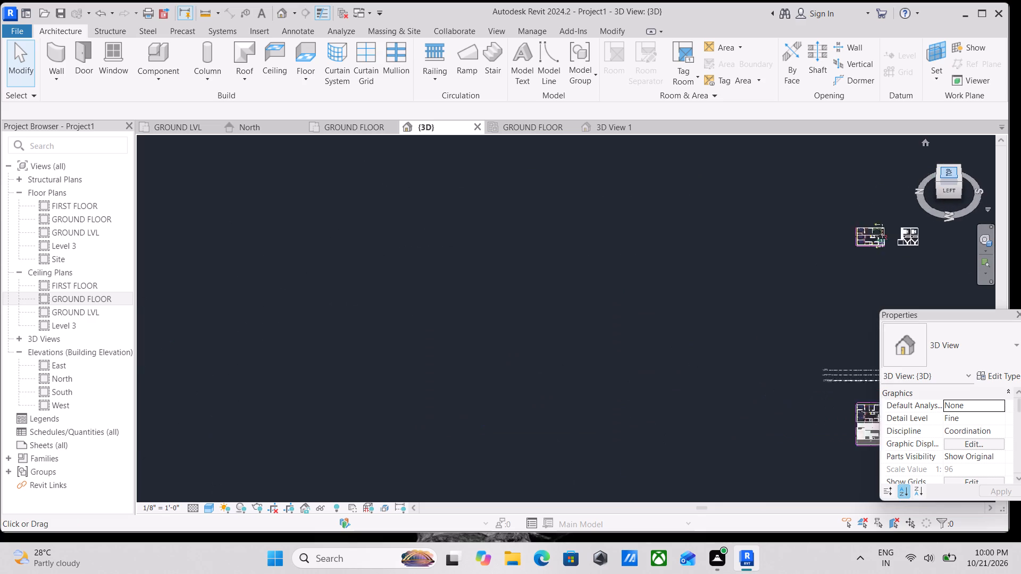
{"action": "left_click", "coordinate": [956, 171]}
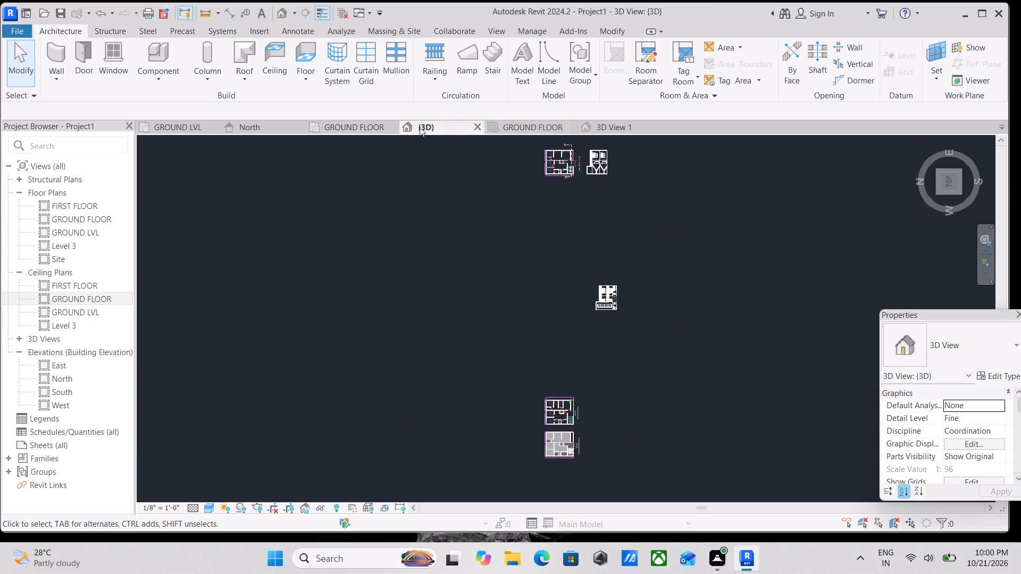
Compare the GROUND FLOOR floor plan with its reflected ceiling plan and view the building from the front in 3D.
{"action": "left_click", "coordinate": [359, 128]}
{"action": "scroll", "coordinate": [453, 204], "scroll_direction": "down", "scroll_amount": 2}
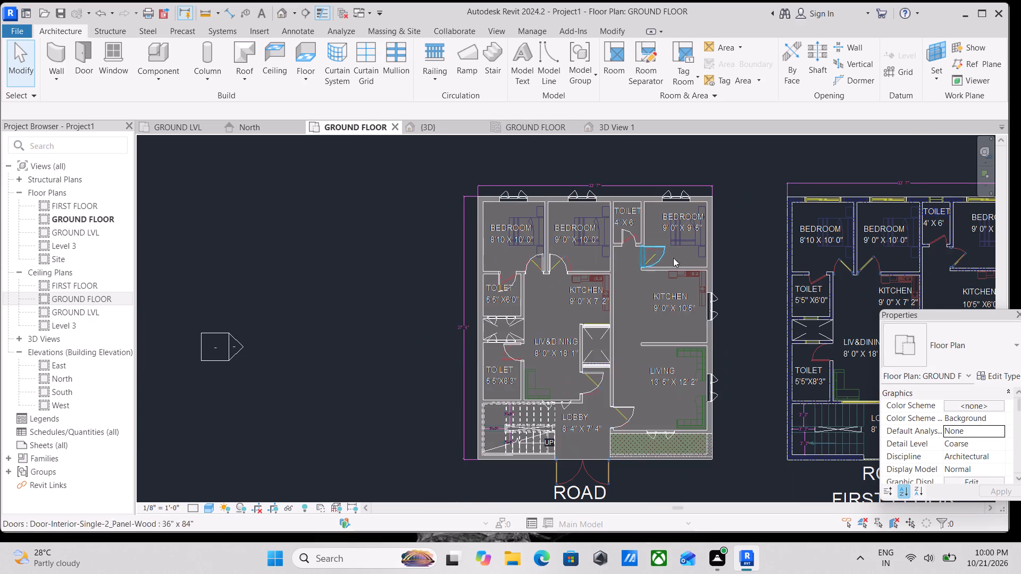
{"action": "left_click", "coordinate": [519, 123]}
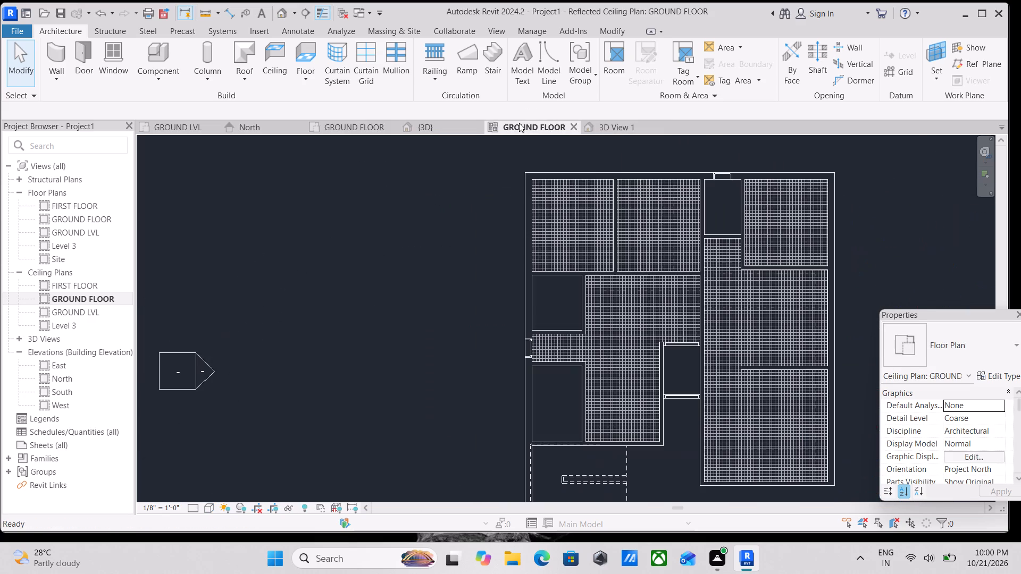
{"action": "left_click", "coordinate": [416, 124]}
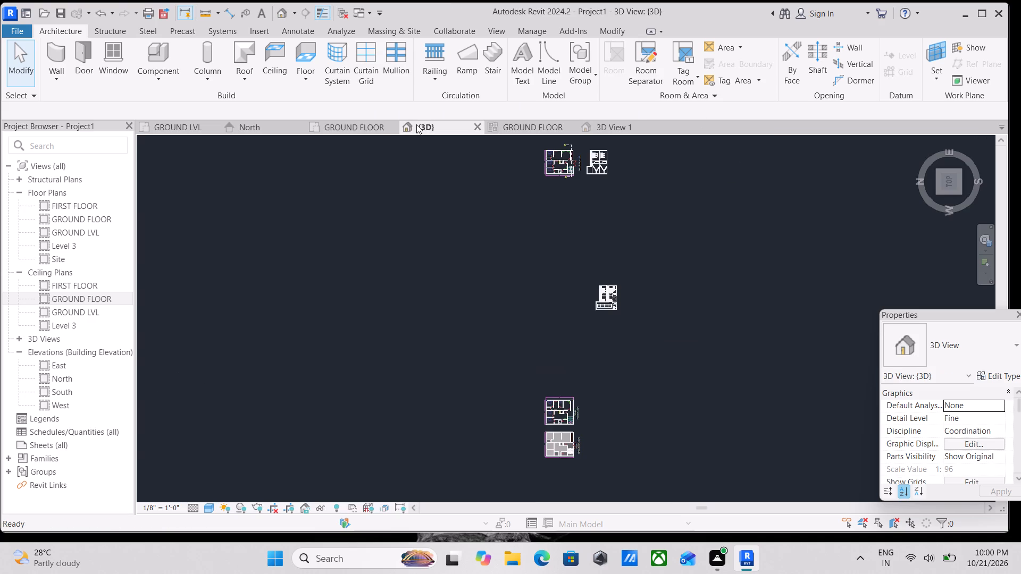
{"action": "left_click", "coordinate": [961, 192]}
{"action": "left_click", "coordinate": [956, 185]}
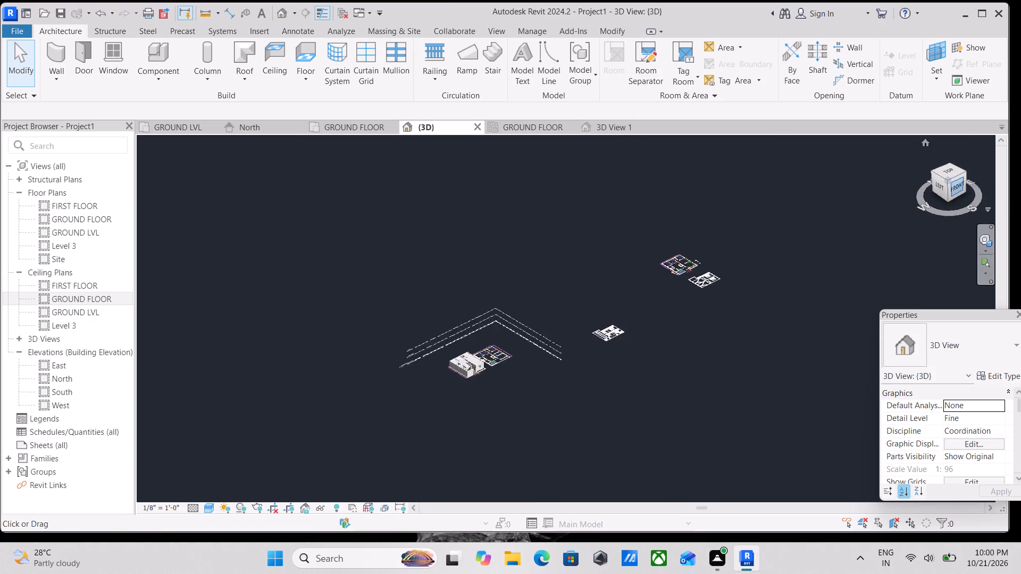
{"action": "scroll", "coordinate": [422, 329], "scroll_direction": "up", "scroll_amount": 9}
{"action": "scroll", "coordinate": [370, 324], "scroll_direction": "up", "scroll_amount": 3}
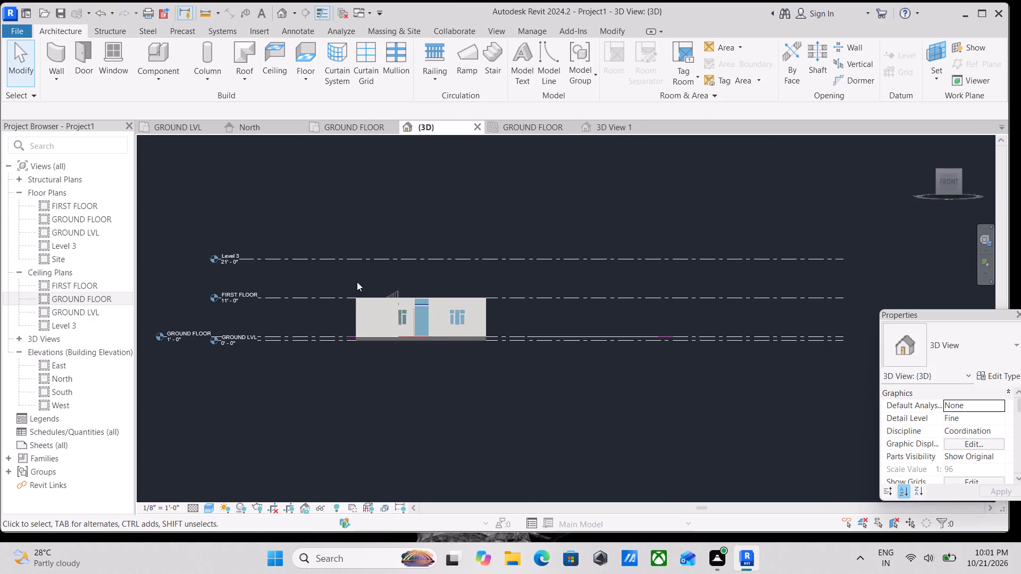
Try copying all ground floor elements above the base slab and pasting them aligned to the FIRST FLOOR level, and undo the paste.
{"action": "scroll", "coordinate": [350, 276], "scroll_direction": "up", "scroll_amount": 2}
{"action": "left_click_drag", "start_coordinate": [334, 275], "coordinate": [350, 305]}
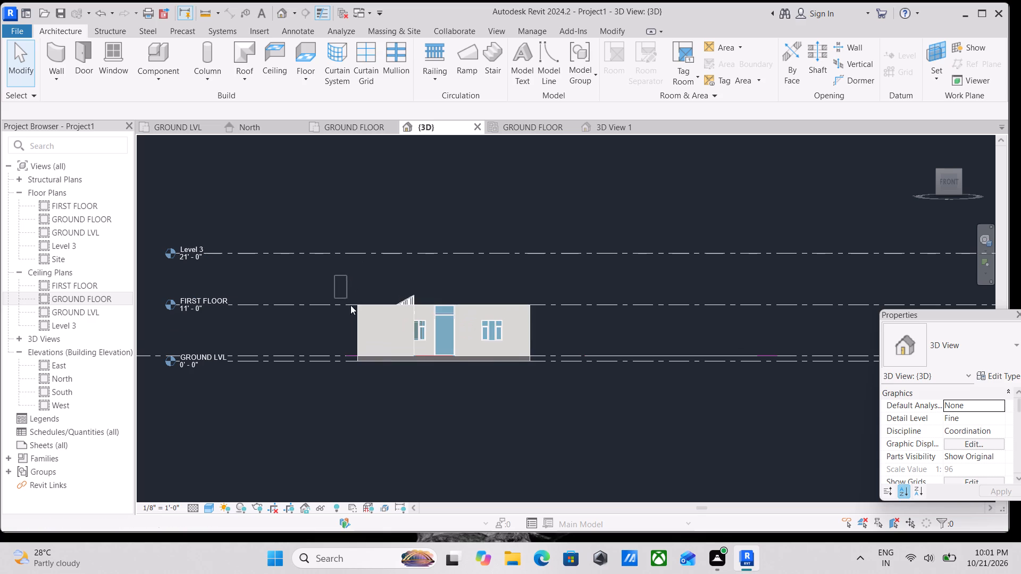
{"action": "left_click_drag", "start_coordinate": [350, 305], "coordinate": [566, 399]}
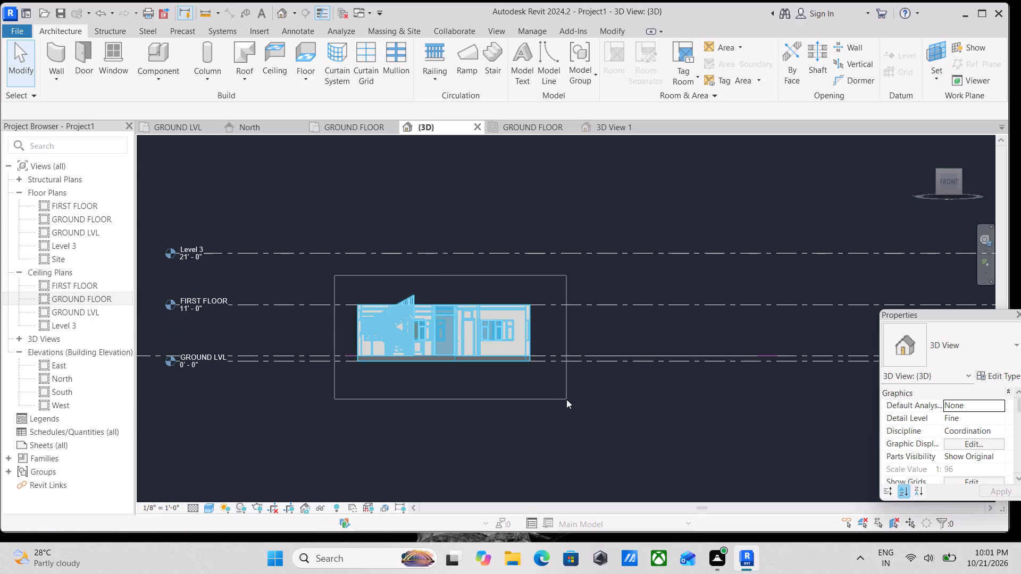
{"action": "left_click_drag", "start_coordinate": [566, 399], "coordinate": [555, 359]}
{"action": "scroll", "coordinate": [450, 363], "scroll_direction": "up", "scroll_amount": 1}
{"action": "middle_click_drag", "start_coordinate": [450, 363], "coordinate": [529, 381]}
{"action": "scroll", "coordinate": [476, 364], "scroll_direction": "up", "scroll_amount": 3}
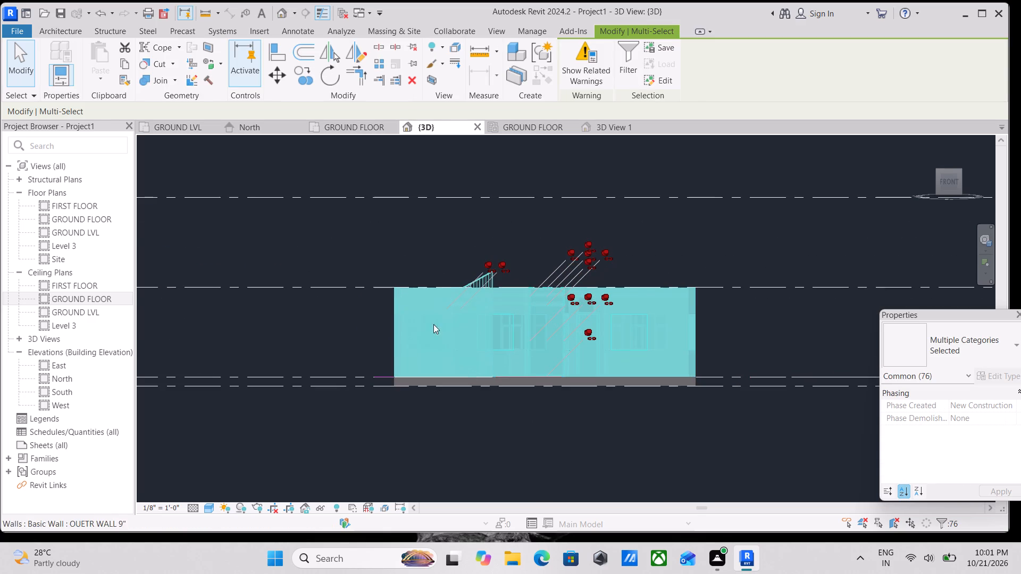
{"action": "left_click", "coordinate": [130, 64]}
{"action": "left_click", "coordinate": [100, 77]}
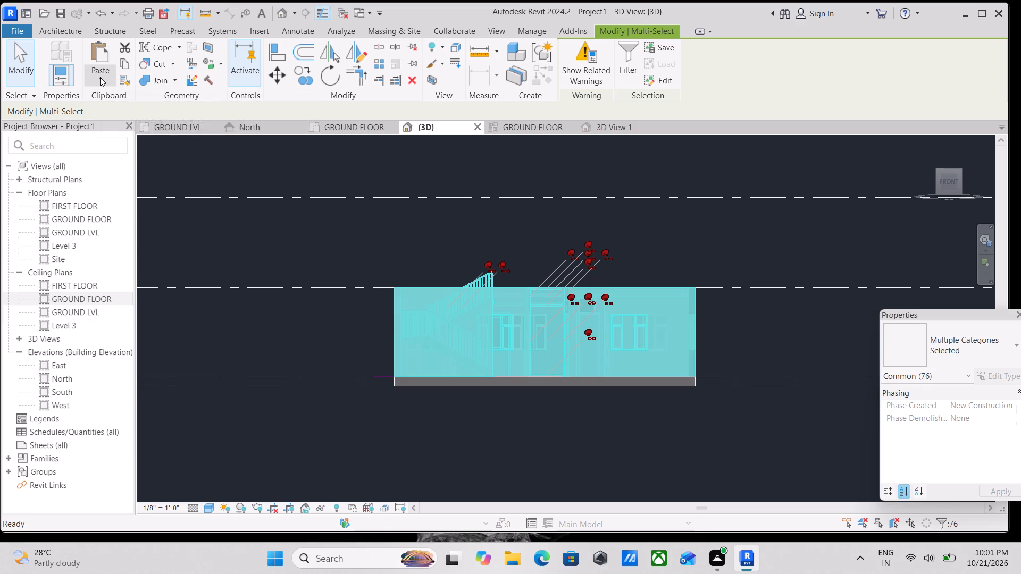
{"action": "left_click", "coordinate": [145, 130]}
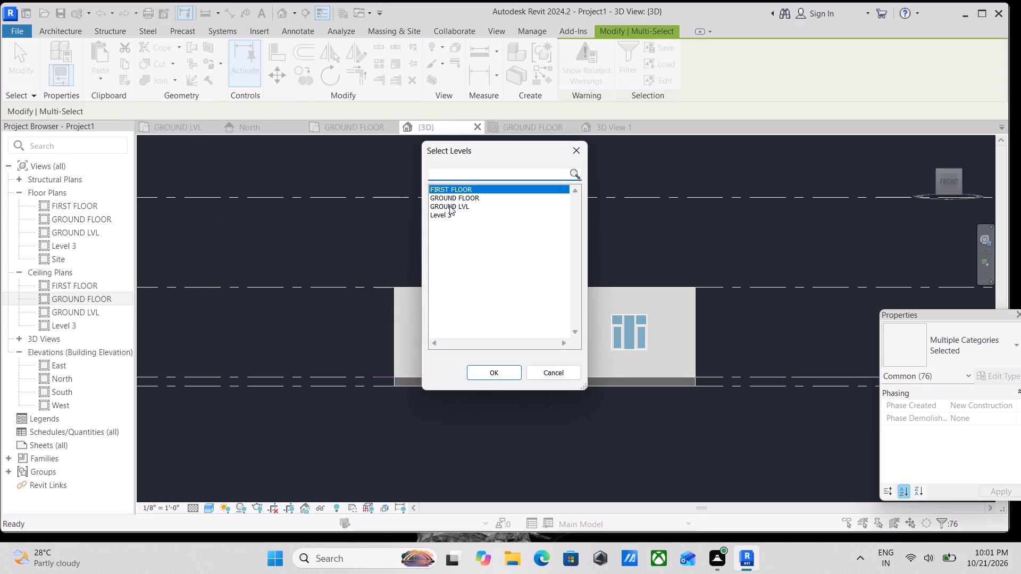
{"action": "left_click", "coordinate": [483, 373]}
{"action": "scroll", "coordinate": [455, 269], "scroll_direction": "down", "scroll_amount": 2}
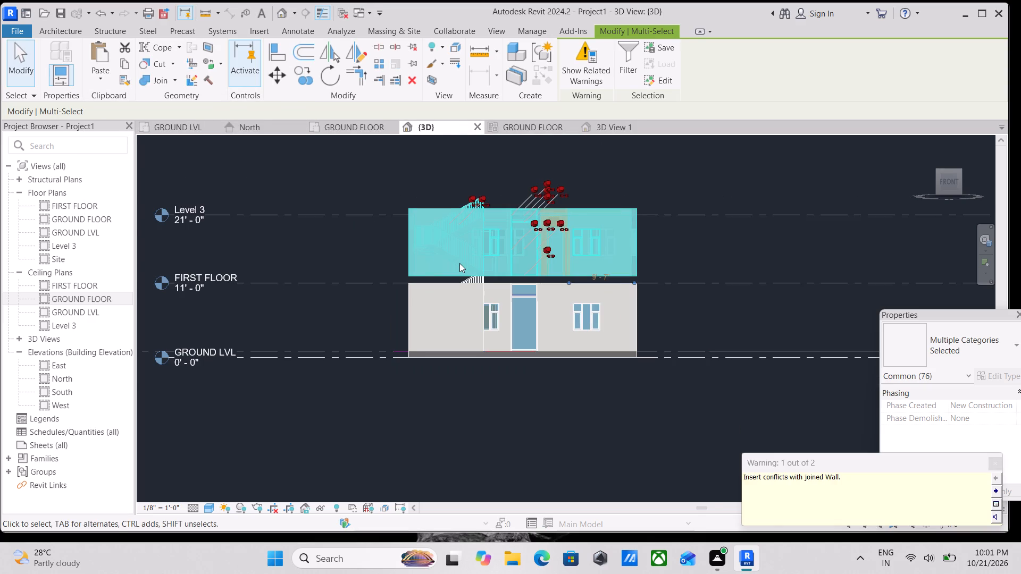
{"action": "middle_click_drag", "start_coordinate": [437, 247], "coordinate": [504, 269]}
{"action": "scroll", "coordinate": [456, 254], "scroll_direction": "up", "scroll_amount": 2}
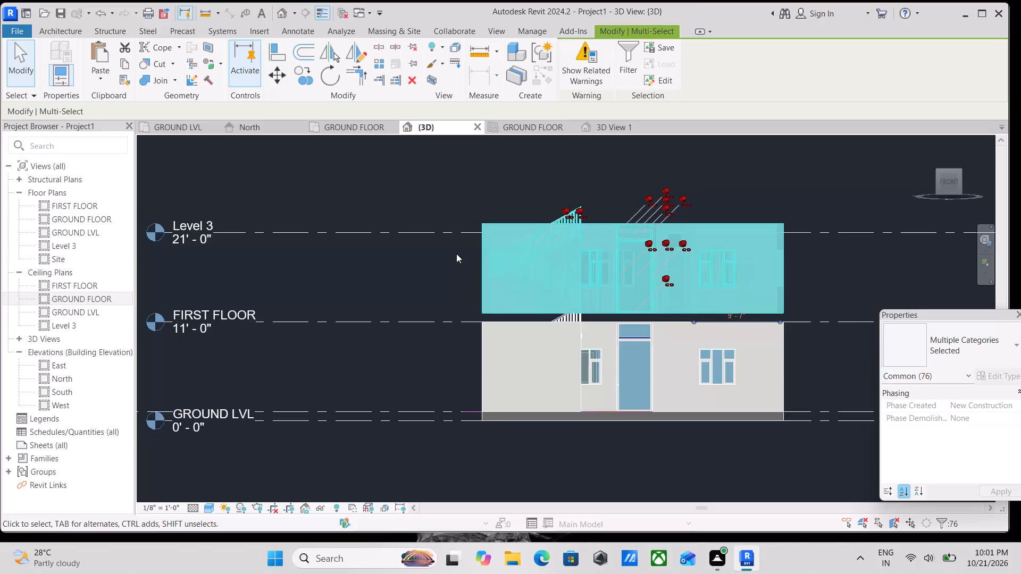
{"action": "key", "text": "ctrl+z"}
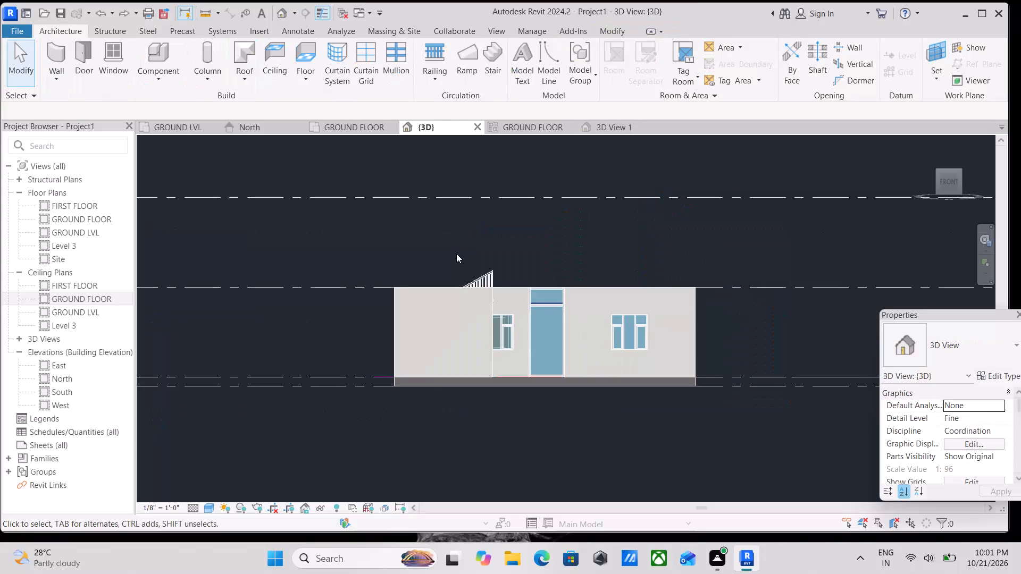
Copy the ground floor walls, openings, stair and ceilings above the base slab and paste them aligned to the FIRST FLOOR level.
{"action": "left_click_drag", "start_coordinate": [375, 256], "coordinate": [538, 385]}
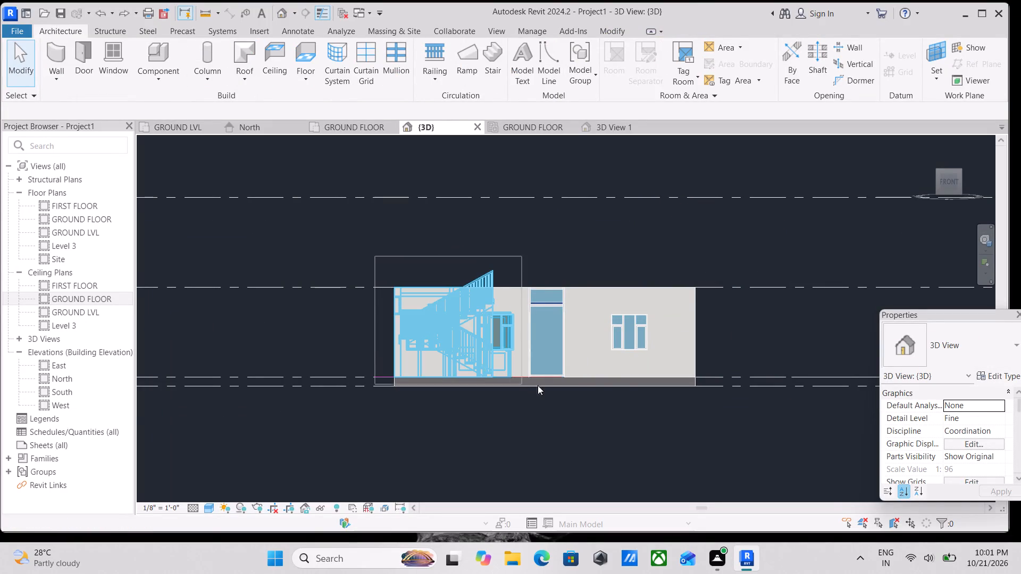
{"action": "left_click_drag", "start_coordinate": [538, 385], "coordinate": [707, 379]}
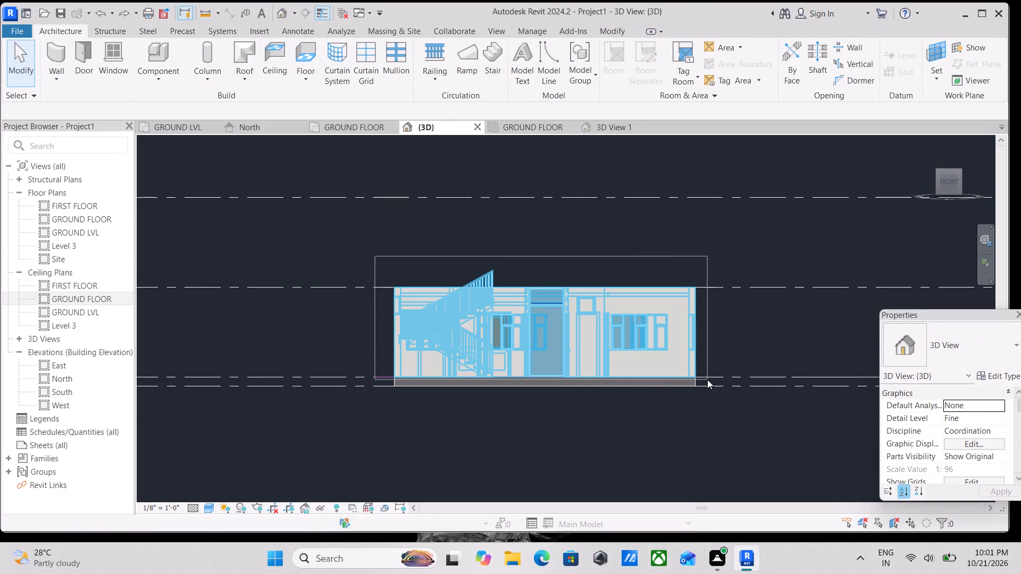
{"action": "left_click_drag", "start_coordinate": [707, 379], "coordinate": [708, 379]}
{"action": "middle_click_drag", "start_coordinate": [476, 291], "coordinate": [609, 275]}
{"action": "middle_click_drag", "start_coordinate": [462, 221], "coordinate": [473, 244]}
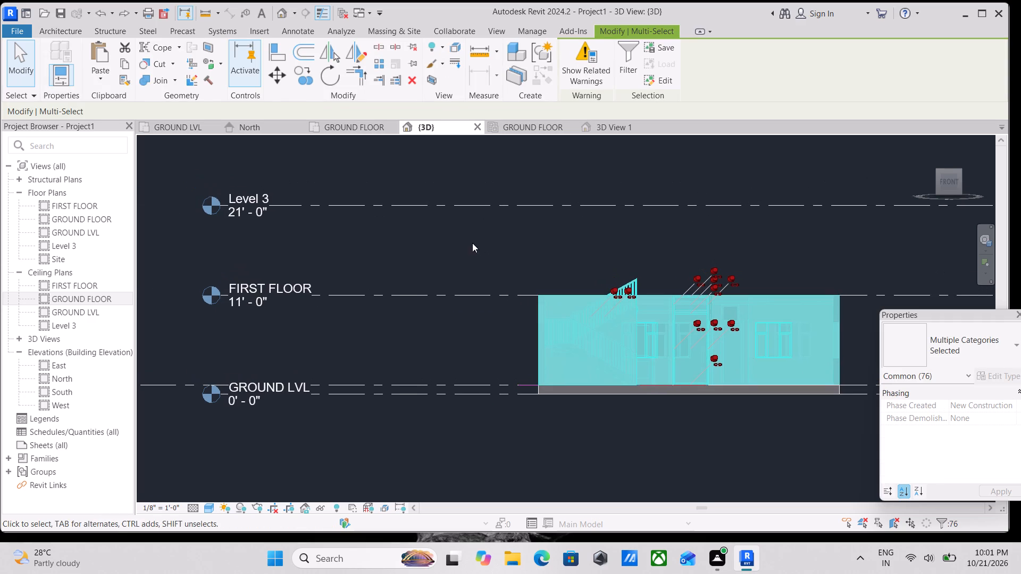
{"action": "left_click", "coordinate": [127, 67]}
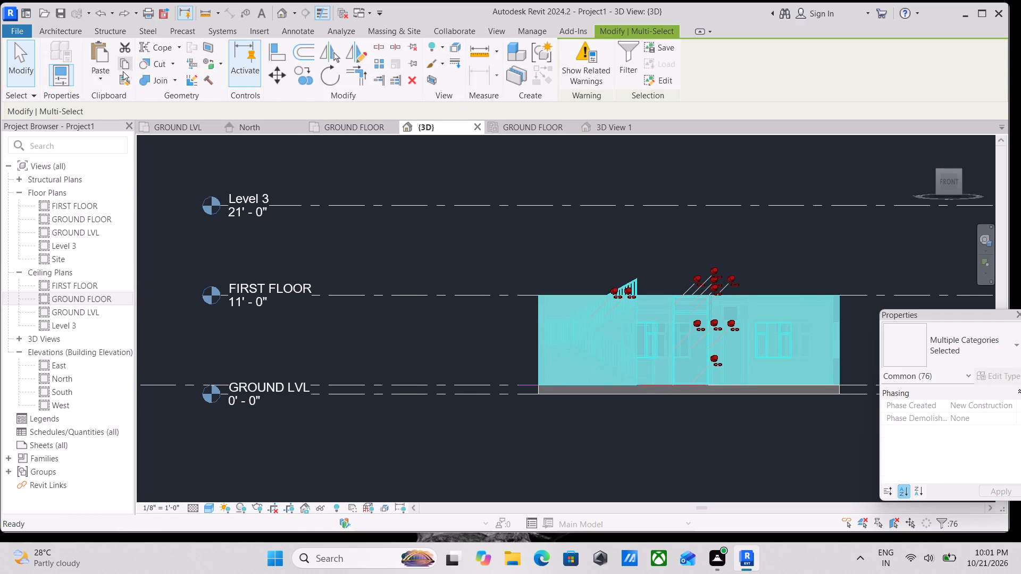
{"action": "left_click", "coordinate": [98, 79]}
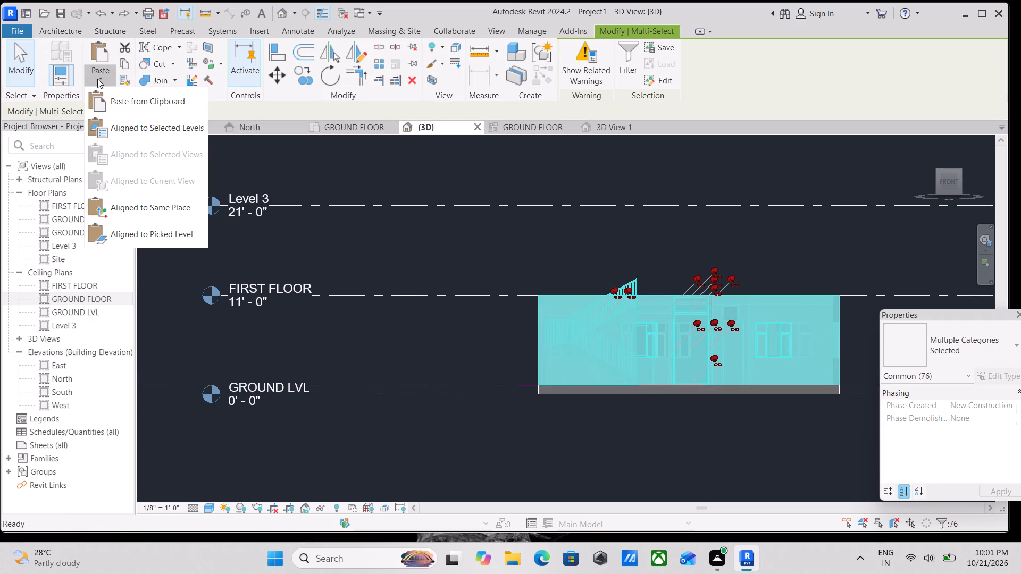
{"action": "left_click", "coordinate": [140, 124]}
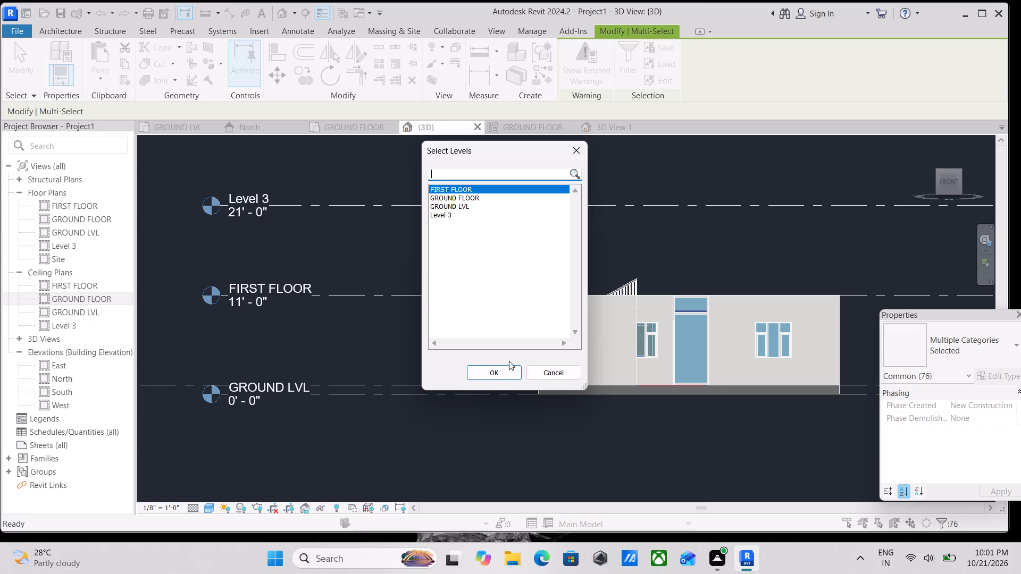
{"action": "left_click", "coordinate": [494, 377]}
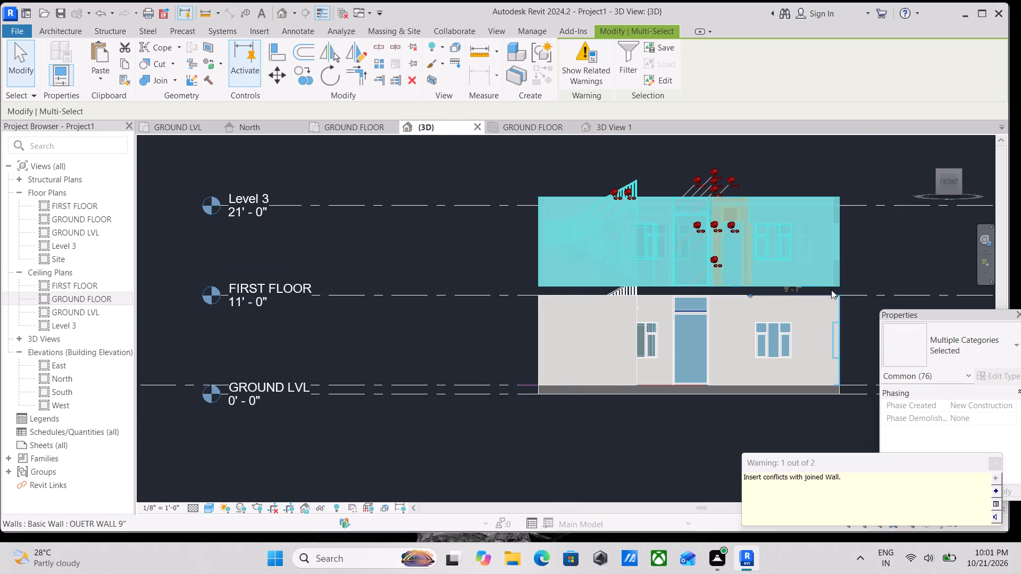
{"action": "scroll", "coordinate": [639, 187], "scroll_direction": "down", "scroll_amount": 2}
{"action": "scroll", "coordinate": [689, 139], "scroll_direction": "down", "scroll_amount": 1}
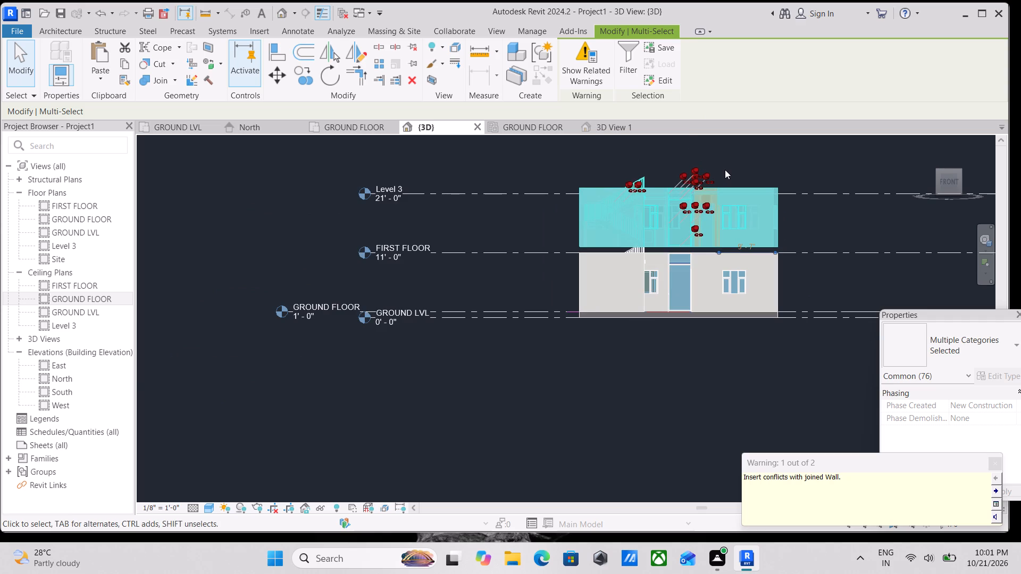
{"action": "middle_click_drag", "start_coordinate": [720, 151], "coordinate": [593, 241], "text": "shift"}
{"action": "key", "text": "Escape"}
{"action": "key", "text": "Escape"}
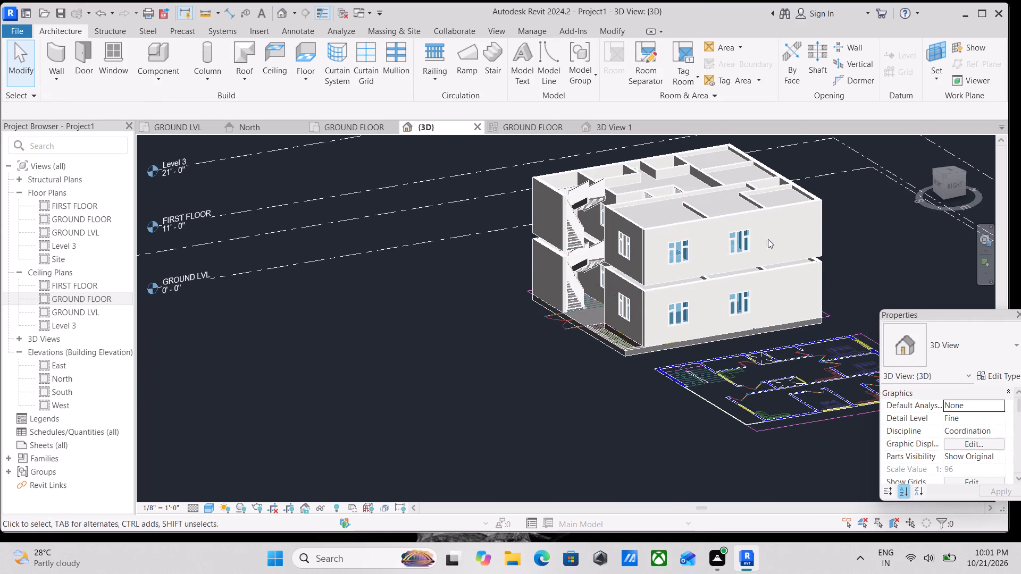
Inspect the two-storey building in 3D from oblique angles and from the front, checking where the storeys meet.
{"action": "middle_click_drag", "start_coordinate": [665, 290], "coordinate": [791, 221], "text": "shift"}
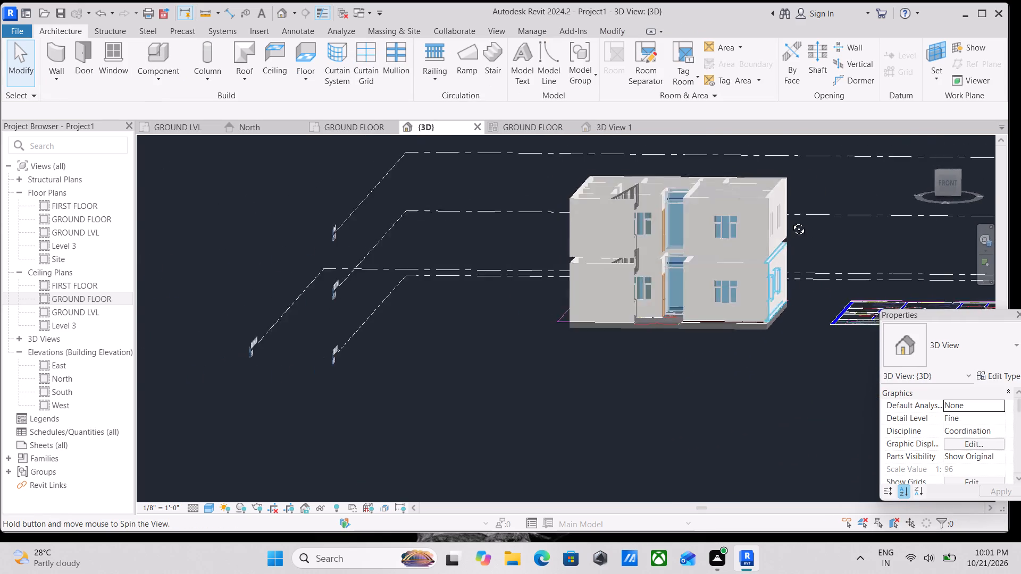
{"action": "middle_click_drag", "start_coordinate": [791, 221], "coordinate": [846, 237], "text": "shift"}
{"action": "left_click", "coordinate": [954, 178]}
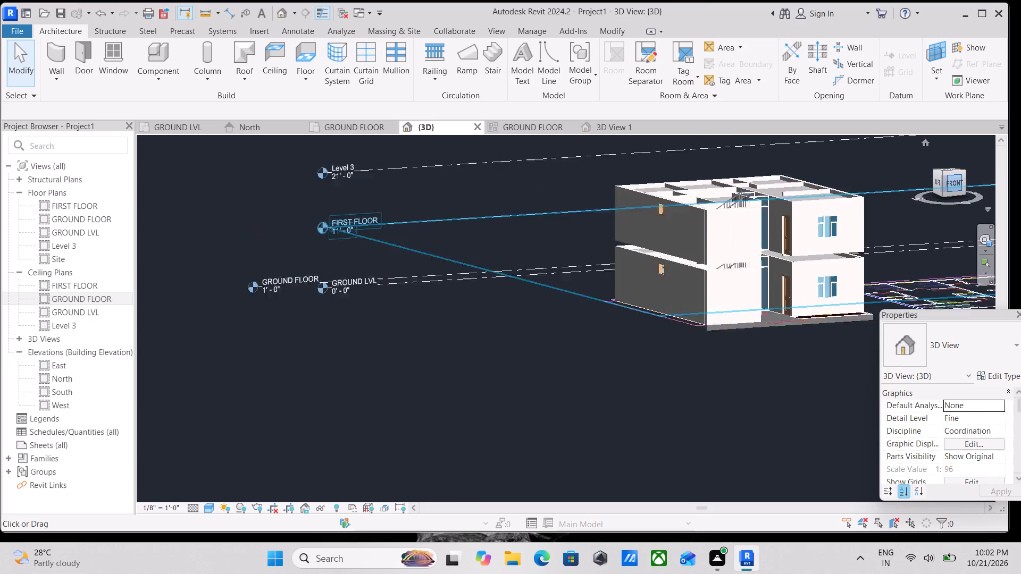
{"action": "scroll", "coordinate": [604, 259], "scroll_direction": "up", "scroll_amount": 3}
{"action": "scroll", "coordinate": [371, 350], "scroll_direction": "up", "scroll_amount": 9}
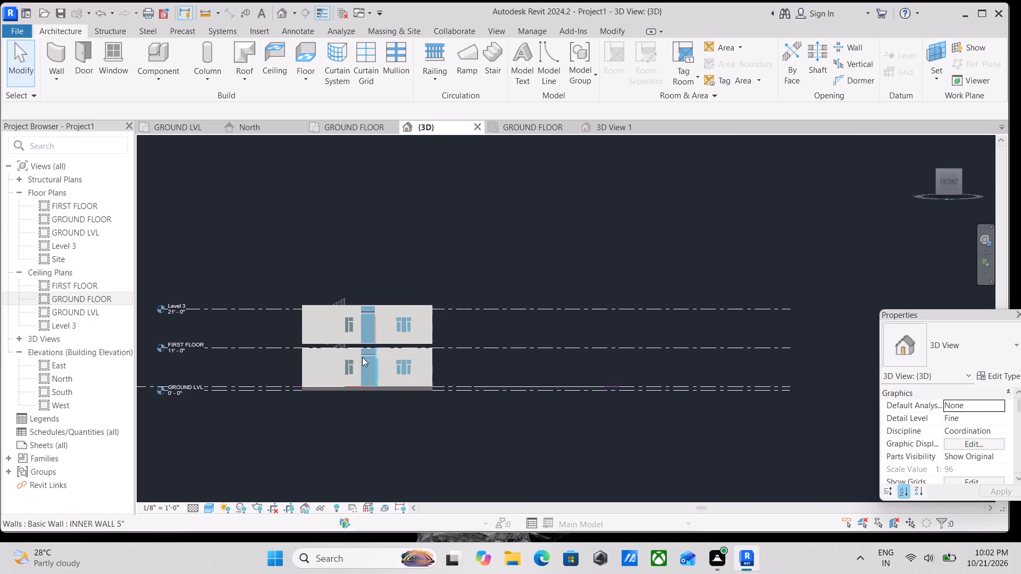
{"action": "scroll", "coordinate": [369, 444], "scroll_direction": "up", "scroll_amount": 3}
{"action": "middle_click_drag", "start_coordinate": [357, 367], "coordinate": [503, 466]}
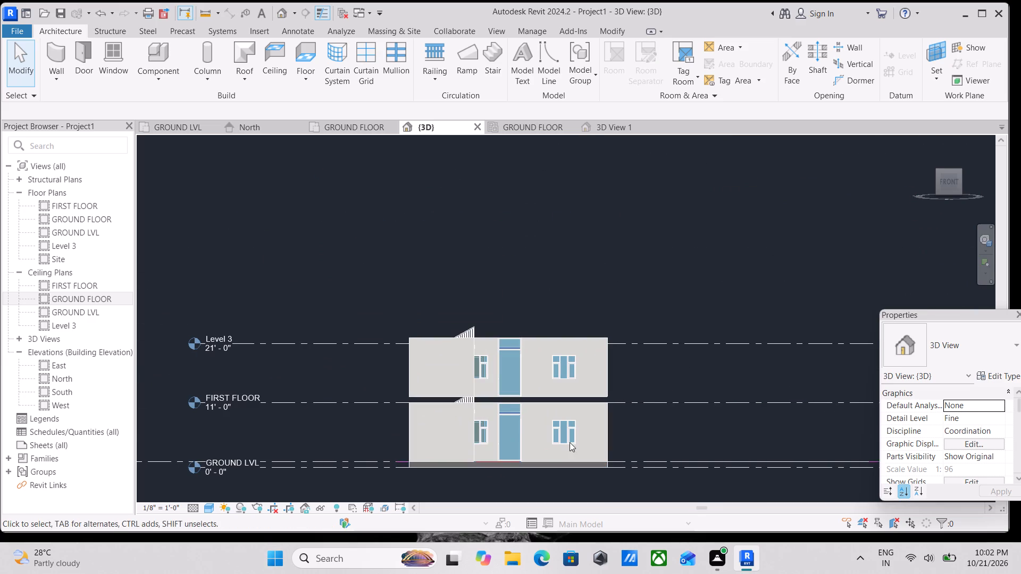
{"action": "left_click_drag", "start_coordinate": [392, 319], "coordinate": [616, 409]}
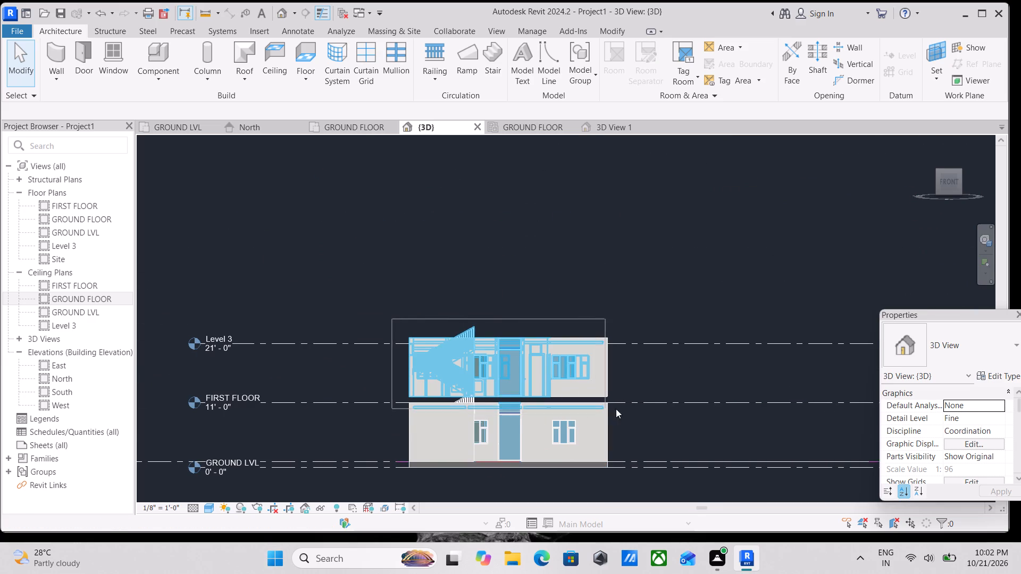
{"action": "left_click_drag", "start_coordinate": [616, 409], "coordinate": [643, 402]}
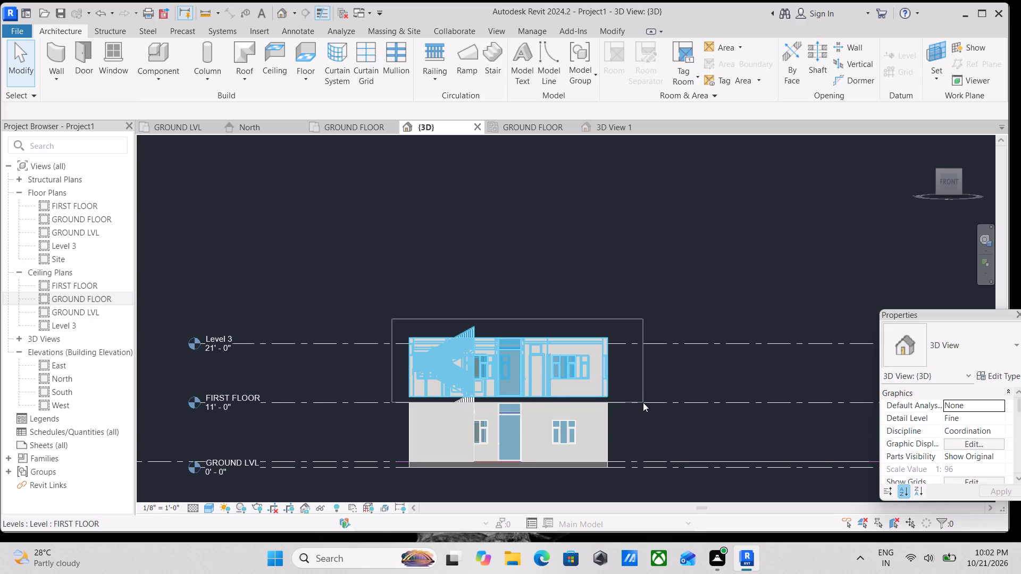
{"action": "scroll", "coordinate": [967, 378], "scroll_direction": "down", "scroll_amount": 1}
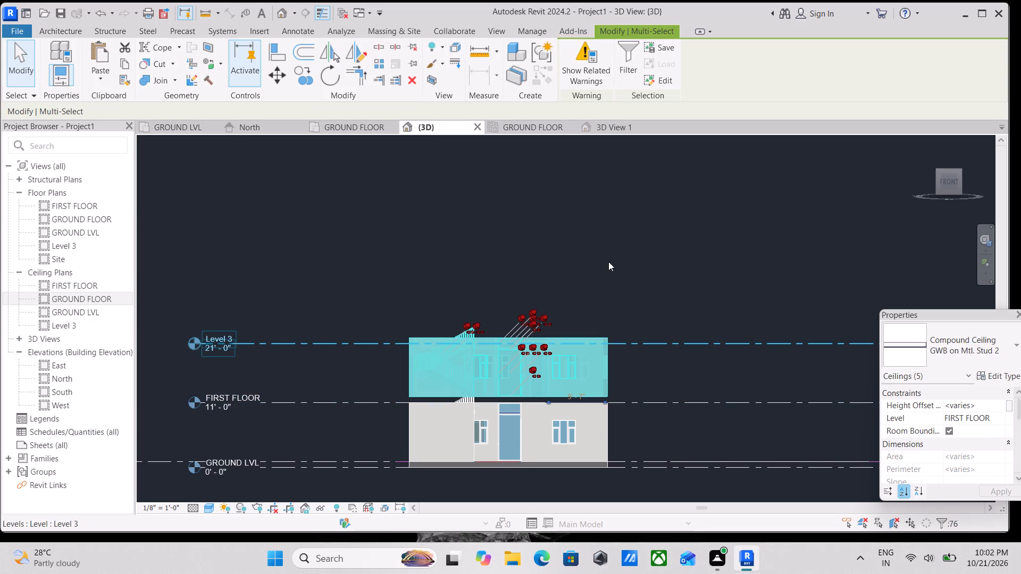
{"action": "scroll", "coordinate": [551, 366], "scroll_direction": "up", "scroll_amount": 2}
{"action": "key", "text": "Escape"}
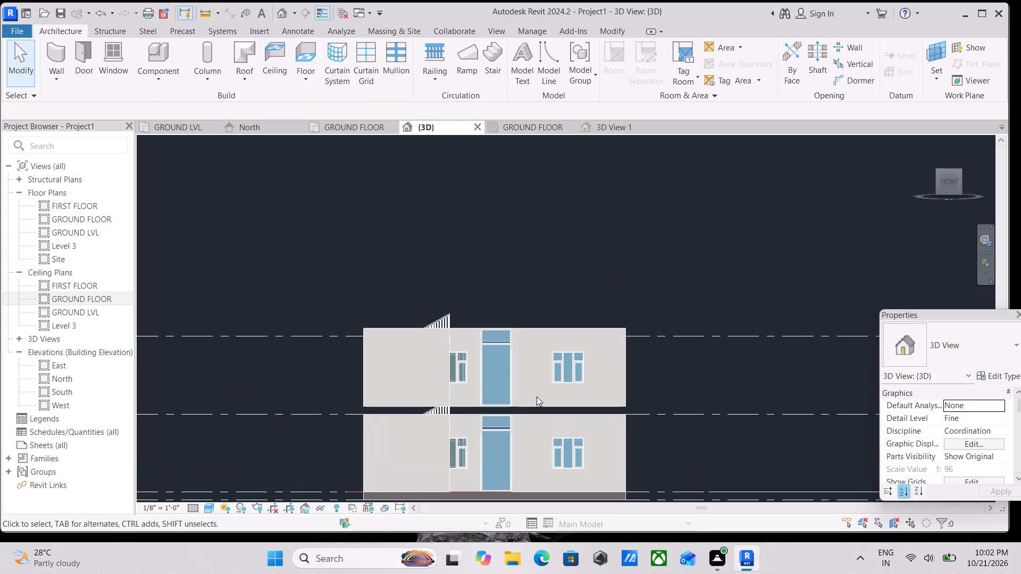
Extend the first floor OUETR WALL 9" walls in front of the staircase and on the left side down to a base offset of 0' 0".
{"action": "scroll", "coordinate": [537, 396], "scroll_direction": "down", "scroll_amount": 1}
{"action": "middle_click_drag", "start_coordinate": [532, 398], "coordinate": [609, 412], "text": "shift"}
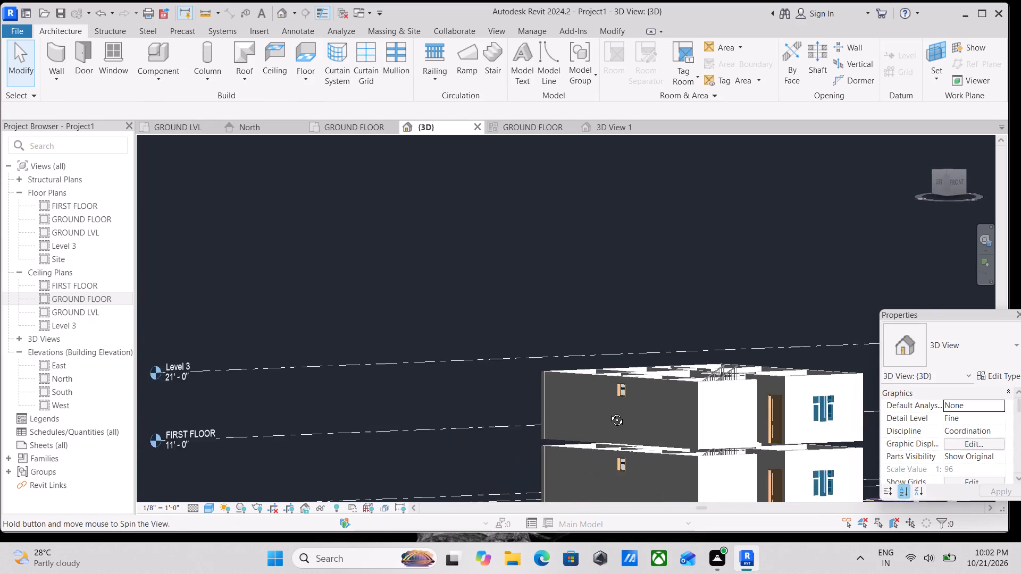
{"action": "middle_click_drag", "start_coordinate": [609, 412], "coordinate": [546, 427], "text": "shift"}
{"action": "scroll", "coordinate": [547, 422], "scroll_direction": "down", "scroll_amount": 3}
{"action": "middle_click_drag", "start_coordinate": [547, 422], "coordinate": [559, 379], "text": "shift"}
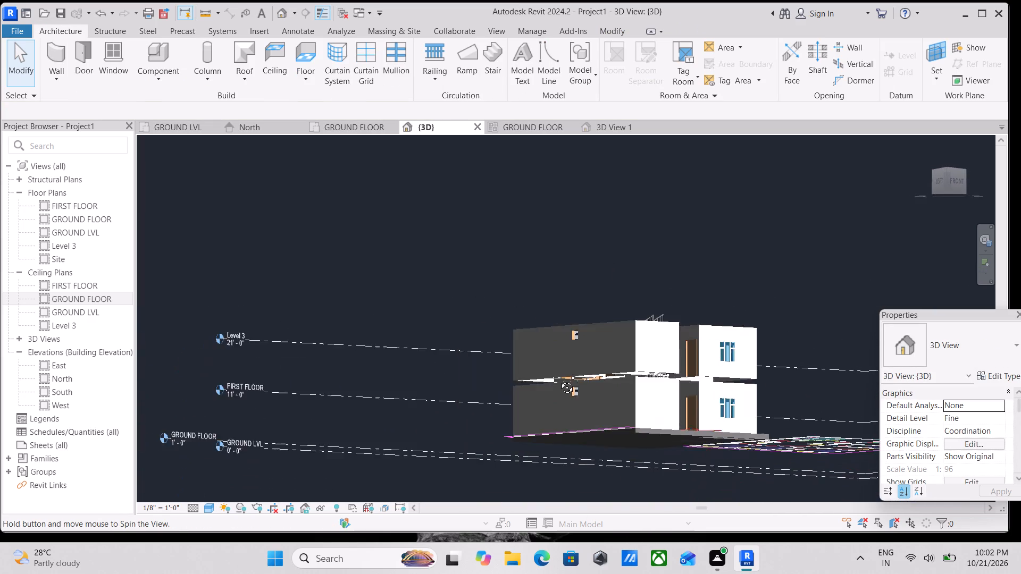
{"action": "middle_click_drag", "start_coordinate": [559, 379], "coordinate": [551, 406], "text": "shift"}
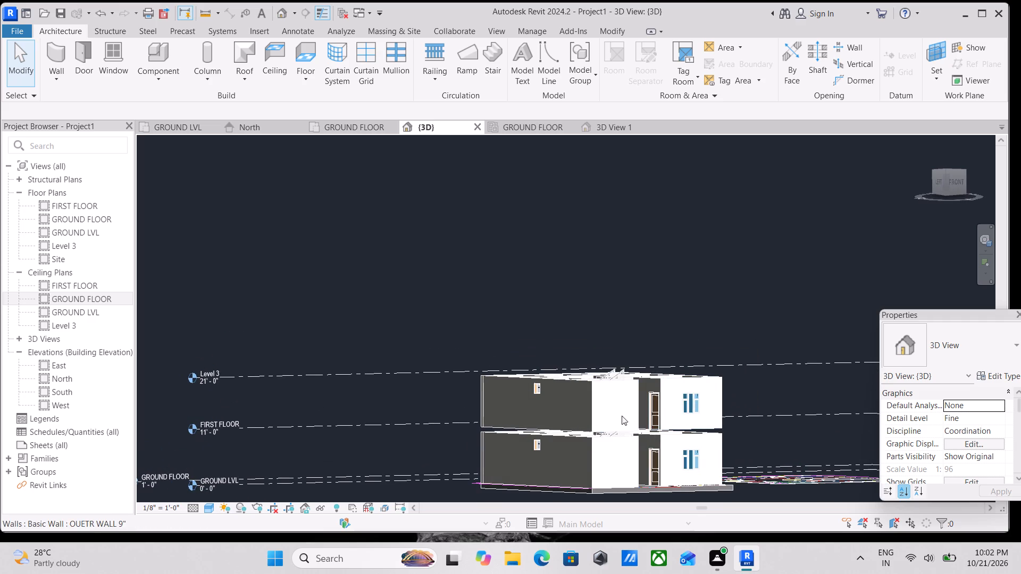
{"action": "left_click", "coordinate": [598, 428]}
{"action": "scroll", "coordinate": [624, 437], "scroll_direction": "up", "scroll_amount": 3}
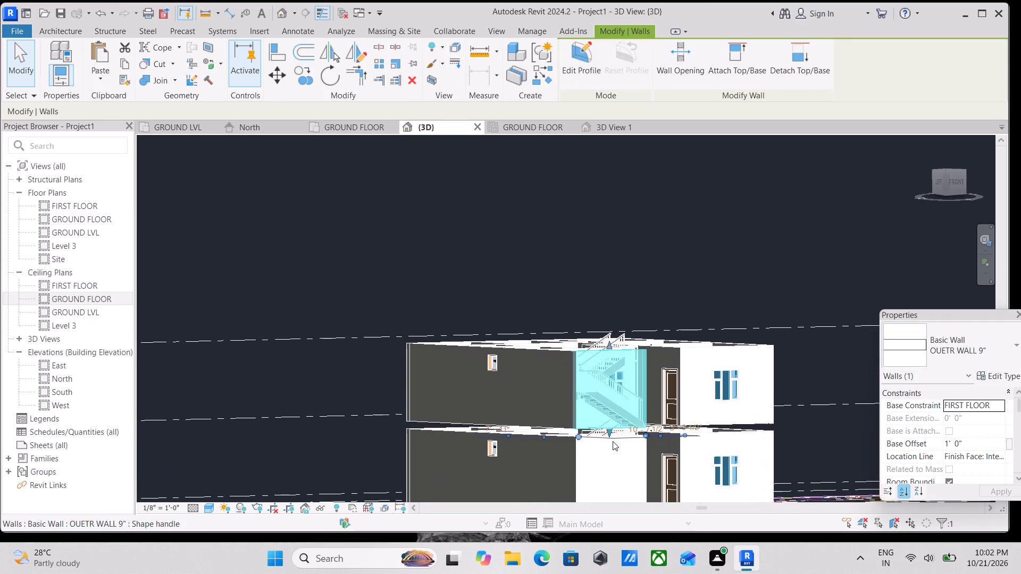
{"action": "left_click", "coordinate": [609, 435]}
{"action": "scroll", "coordinate": [617, 430], "scroll_direction": "down", "scroll_amount": 1}
{"action": "middle_click", "coordinate": [617, 430]}
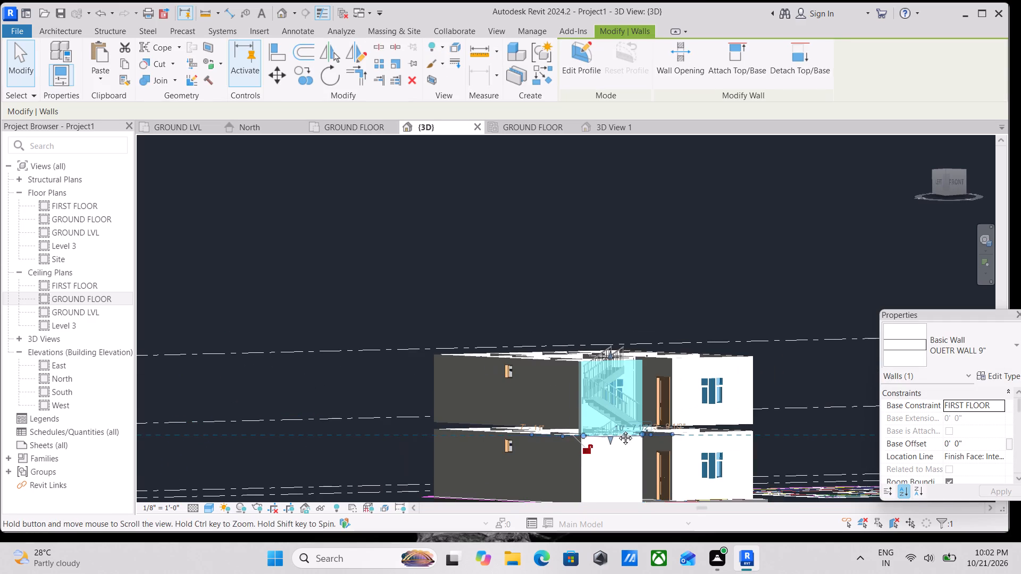
{"action": "left_click", "coordinate": [552, 362]}
{"action": "left_click_drag", "start_coordinate": [507, 432], "coordinate": [507, 439]}
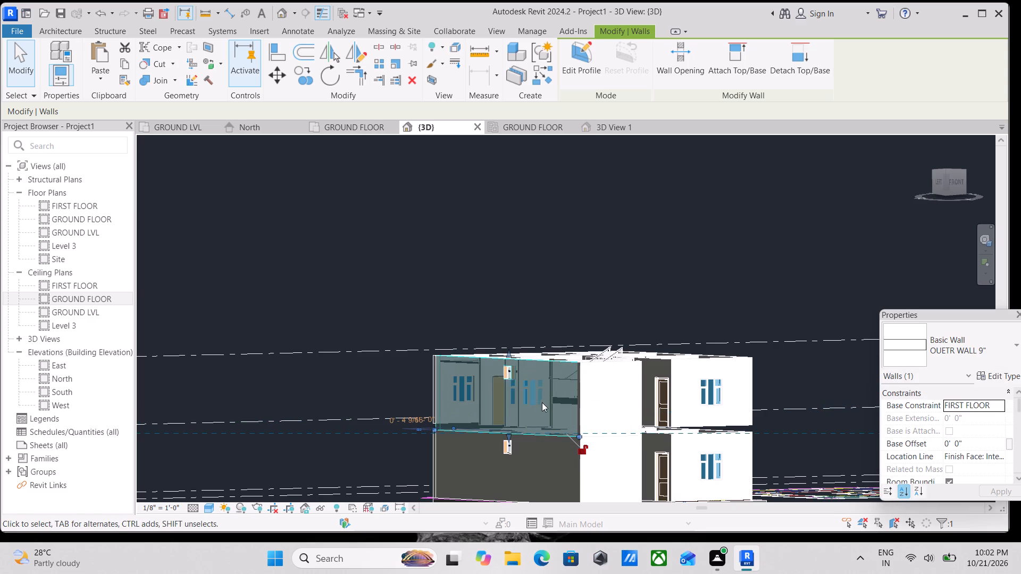
{"action": "scroll", "coordinate": [545, 399], "scroll_direction": "down", "scroll_amount": 1}
{"action": "key", "text": "Escape"}
Extend the first floor OUETR WALL 9" on the building's right side down to a base offset of 0' 0".
{"action": "scroll", "coordinate": [545, 399], "scroll_direction": "down", "scroll_amount": 3}
{"action": "middle_click_drag", "start_coordinate": [545, 399], "coordinate": [558, 422]}
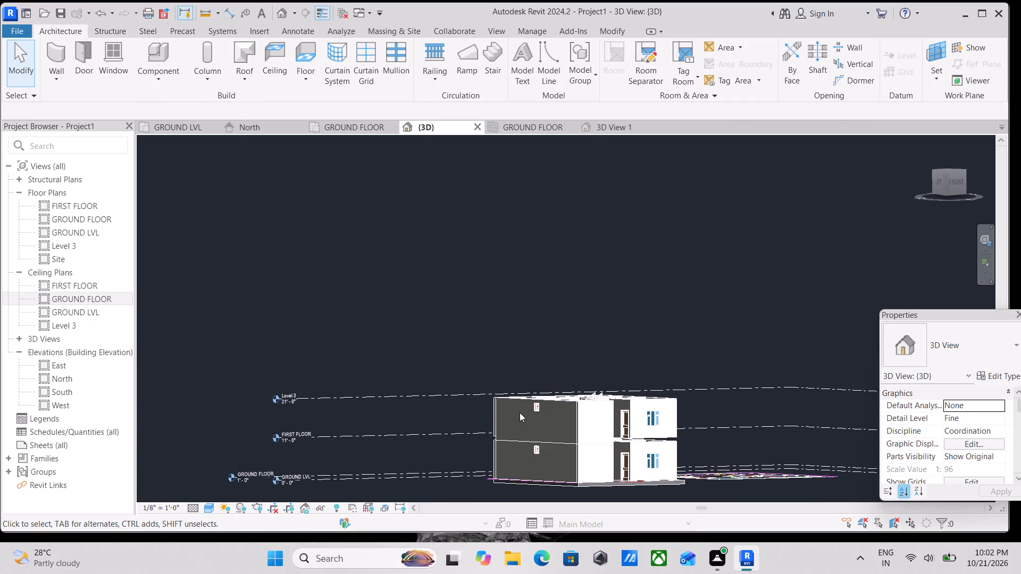
{"action": "middle_click_drag", "start_coordinate": [513, 407], "coordinate": [595, 450], "text": "shift"}
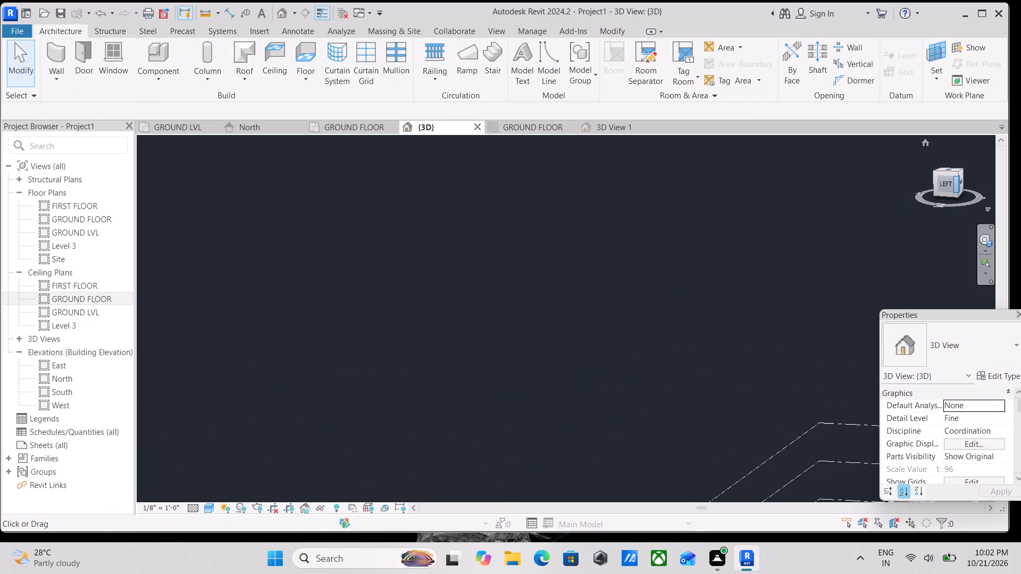
{"action": "left_click", "coordinate": [959, 183]}
{"action": "left_click", "coordinate": [959, 183]}
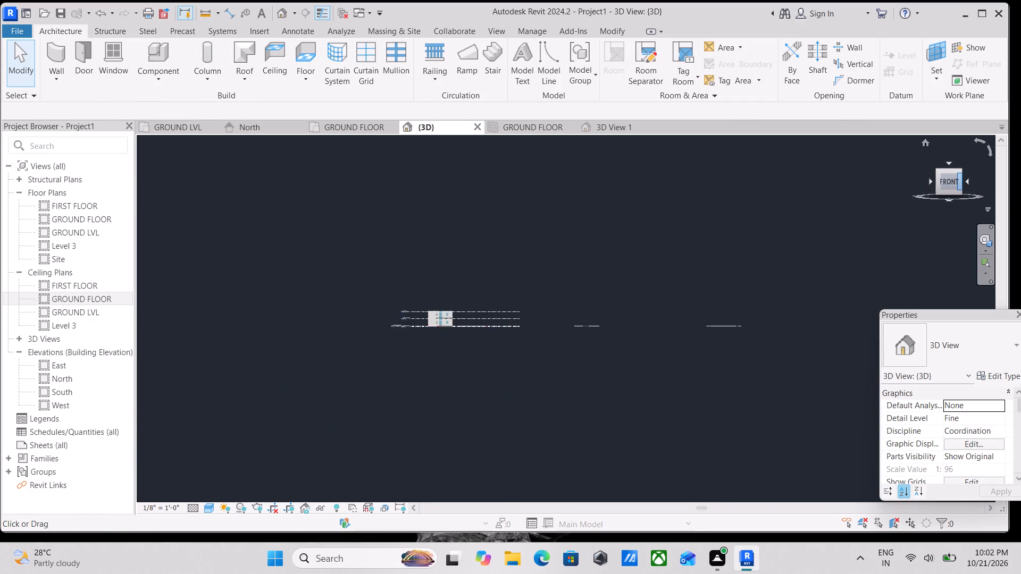
{"action": "left_click", "coordinate": [960, 183]}
{"action": "scroll", "coordinate": [706, 236], "scroll_direction": "up", "scroll_amount": 6}
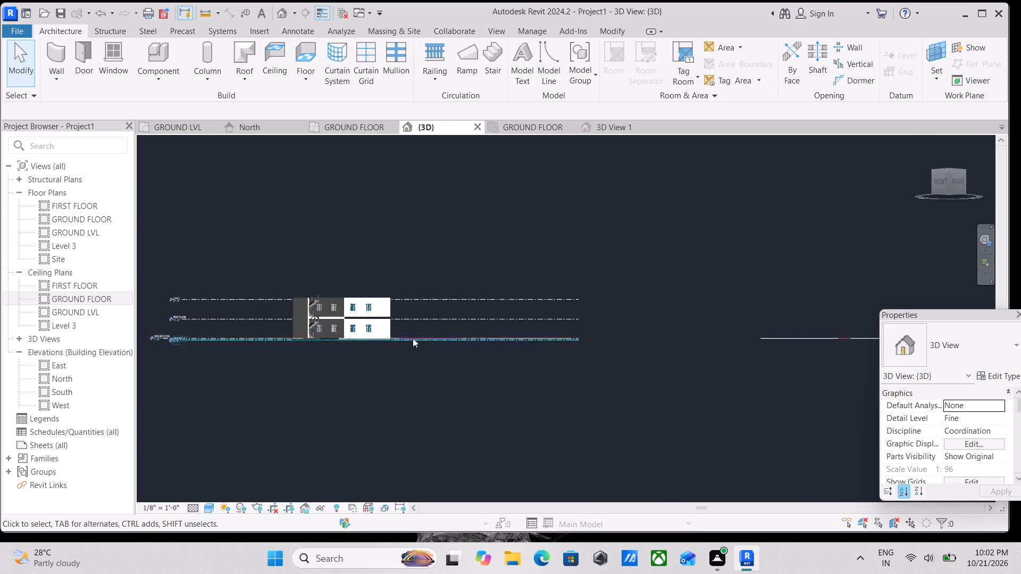
{"action": "scroll", "coordinate": [413, 338], "scroll_direction": "up", "scroll_amount": 10}
{"action": "left_click", "coordinate": [331, 309]}
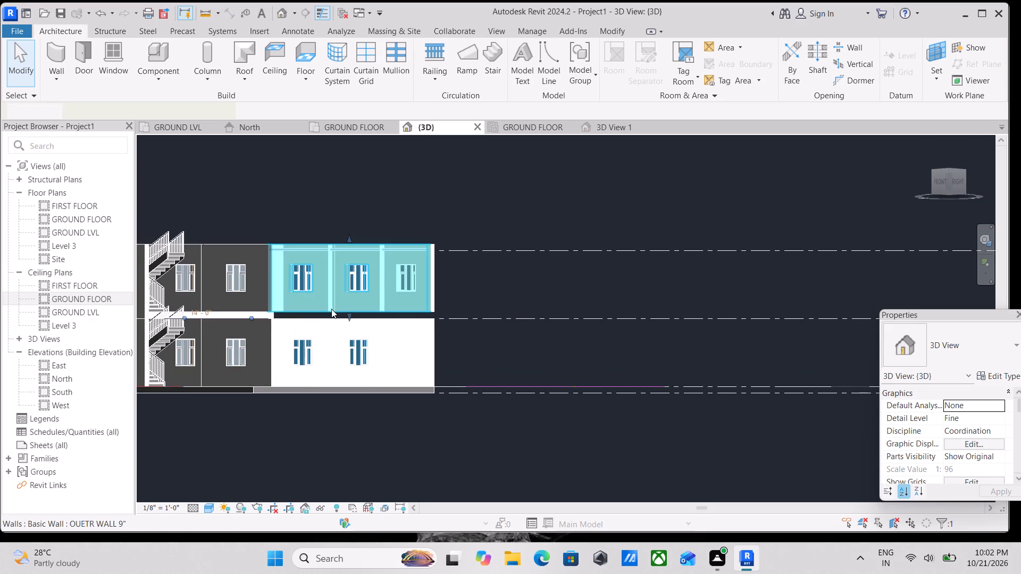
{"action": "scroll", "coordinate": [347, 332], "scroll_direction": "up", "scroll_amount": 5}
{"action": "left_click_drag", "start_coordinate": [359, 296], "coordinate": [358, 305]}
{"action": "scroll", "coordinate": [422, 297], "scroll_direction": "down", "scroll_amount": 3}
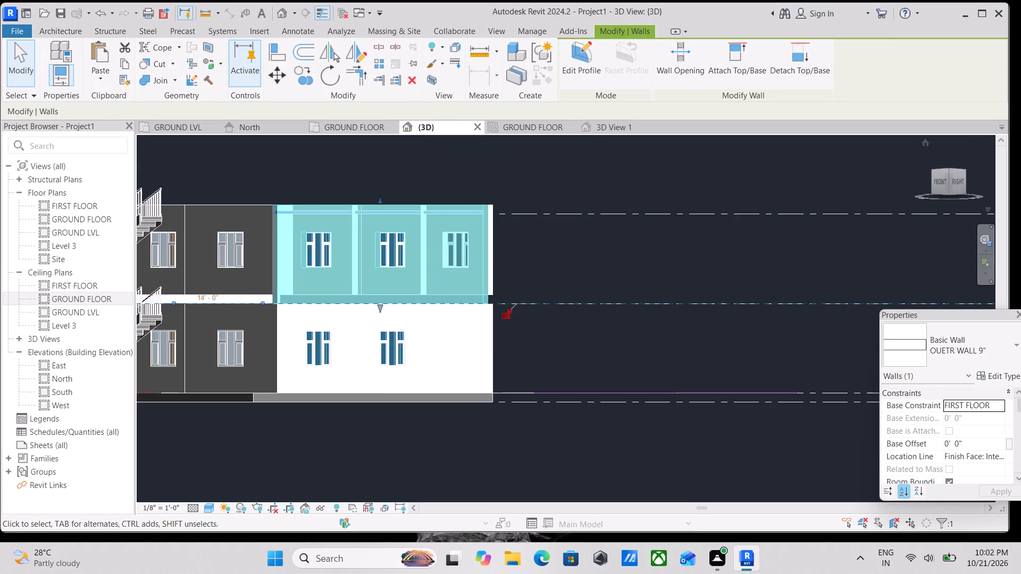
Extend the first floor INNER WALL 5" walls at the living room front and behind the staircase down to a base offset of 0' 0".
{"action": "left_click", "coordinate": [939, 180]}
{"action": "scroll", "coordinate": [679, 305], "scroll_direction": "up", "scroll_amount": 3}
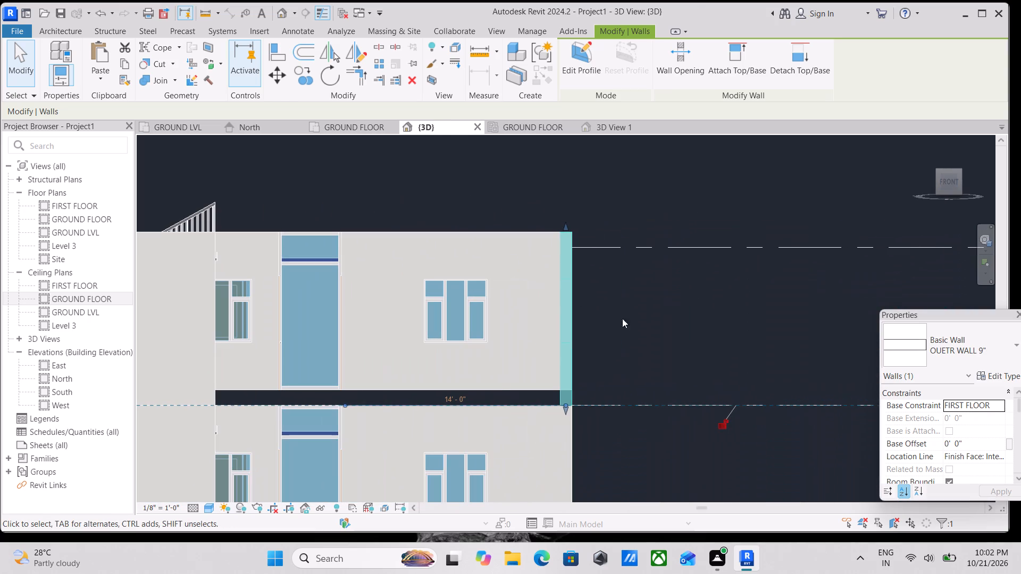
{"action": "left_click", "coordinate": [495, 389]}
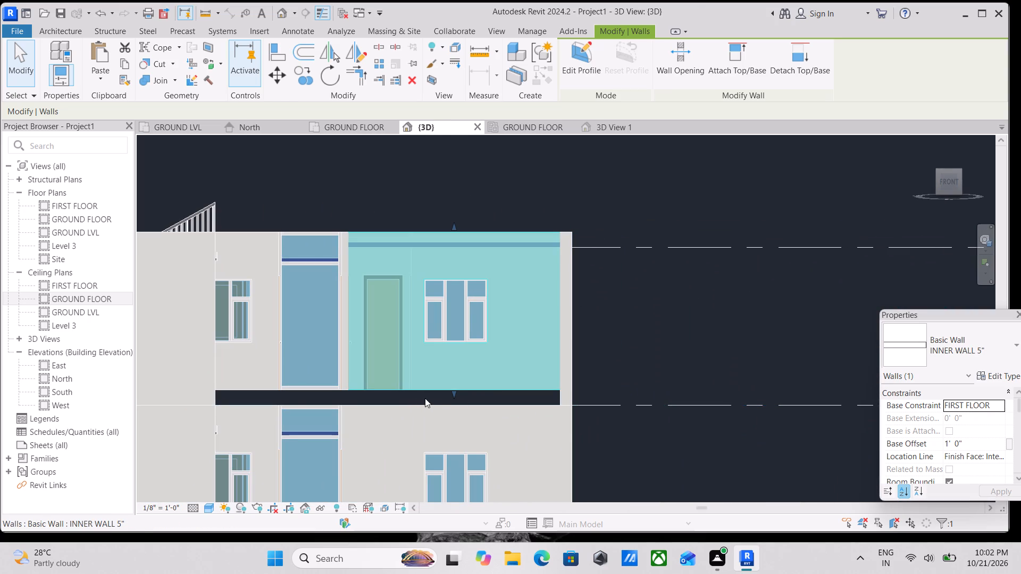
{"action": "left_click_drag", "start_coordinate": [450, 396], "coordinate": [450, 405]}
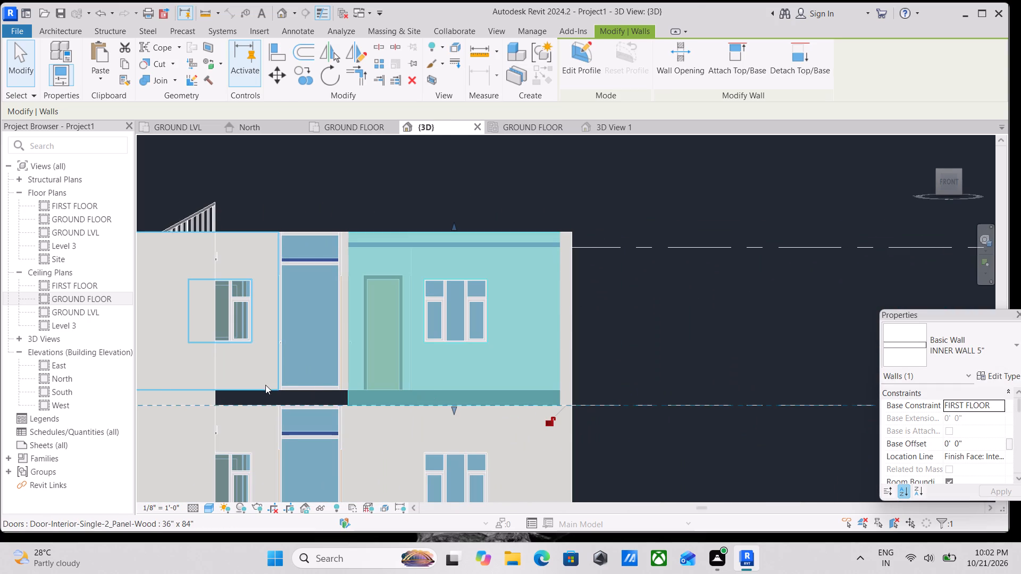
{"action": "left_click", "coordinate": [265, 385]}
{"action": "left_click_drag", "start_coordinate": [170, 392], "coordinate": [168, 406]}
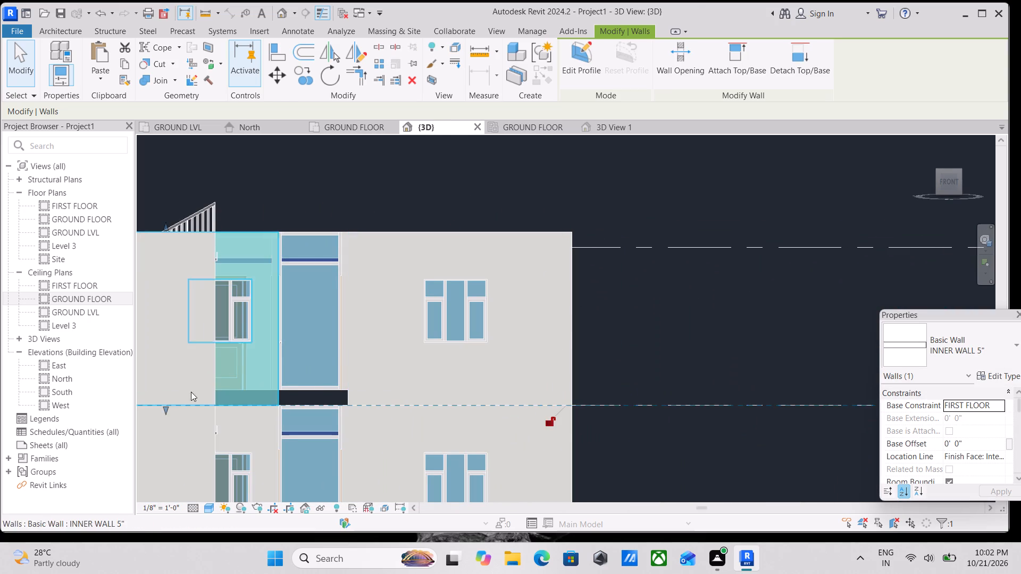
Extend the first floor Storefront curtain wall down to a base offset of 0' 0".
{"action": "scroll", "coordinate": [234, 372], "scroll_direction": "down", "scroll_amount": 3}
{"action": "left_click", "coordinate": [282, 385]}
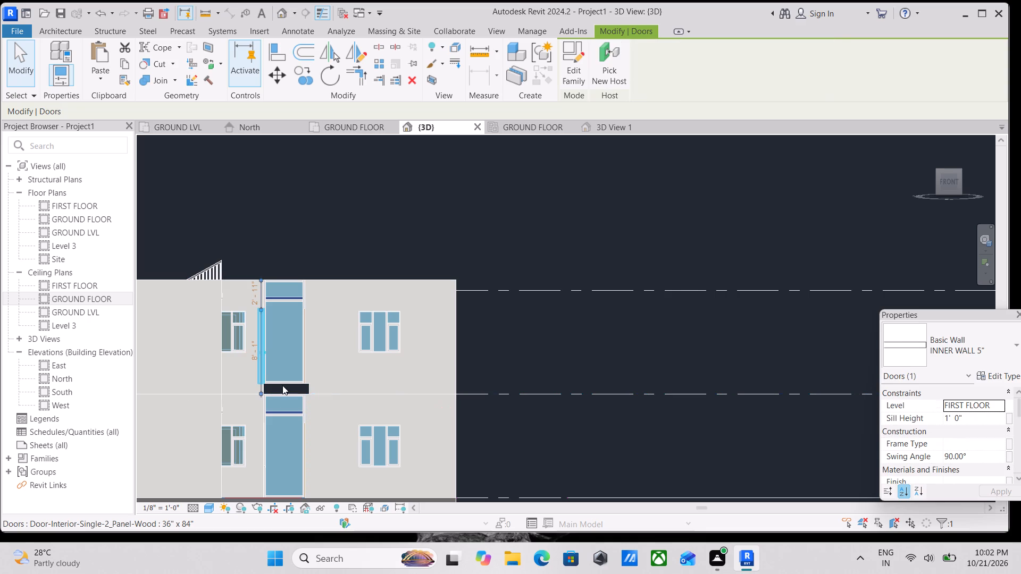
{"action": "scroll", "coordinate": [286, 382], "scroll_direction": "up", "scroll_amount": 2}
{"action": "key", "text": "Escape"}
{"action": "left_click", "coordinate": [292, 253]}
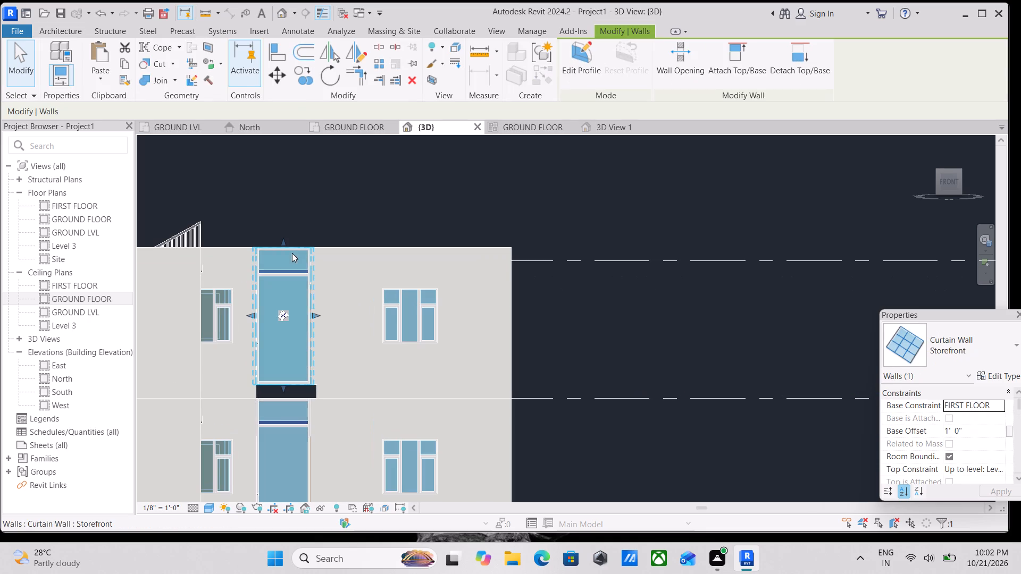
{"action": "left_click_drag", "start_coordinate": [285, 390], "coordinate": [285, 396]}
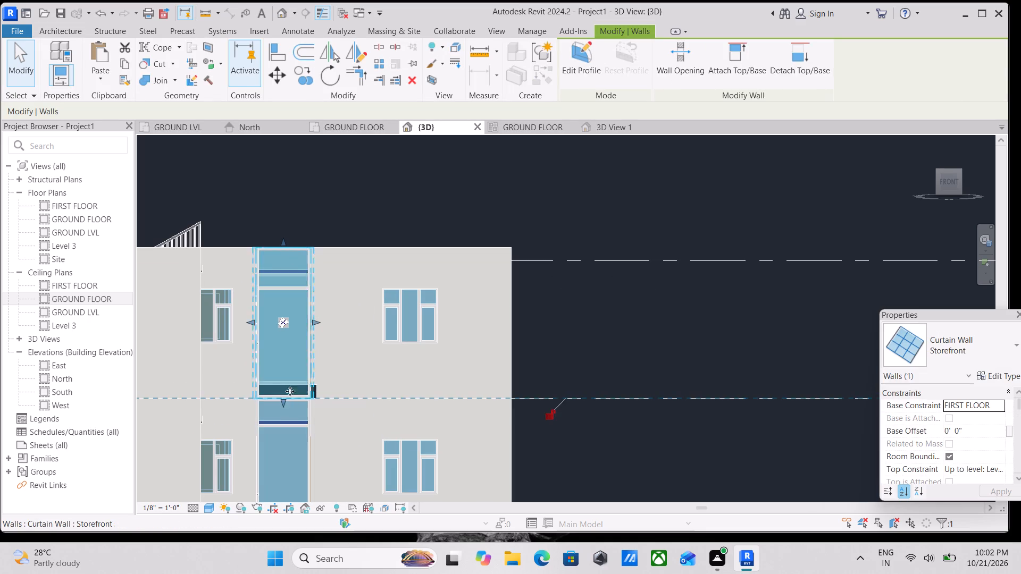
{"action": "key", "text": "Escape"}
Extend the first floor OUETR WALL 9" at the rear of the building down to meet the ground floor wall.
{"action": "scroll", "coordinate": [279, 392], "scroll_direction": "up", "scroll_amount": 2}
{"action": "scroll", "coordinate": [286, 377], "scroll_direction": "down", "scroll_amount": 3}
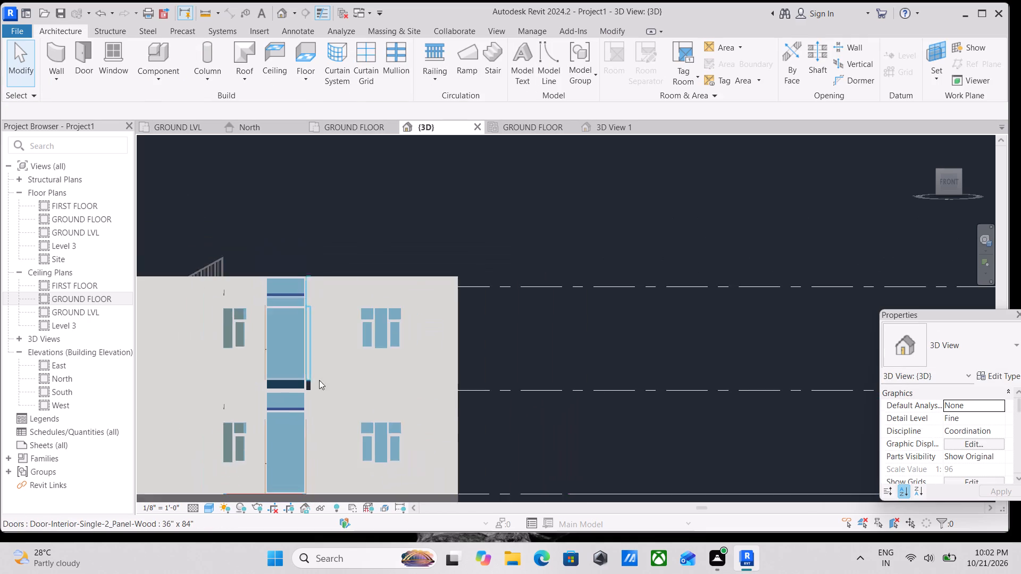
{"action": "scroll", "coordinate": [319, 380], "scroll_direction": "down", "scroll_amount": 4}
{"action": "middle_click_drag", "start_coordinate": [393, 384], "coordinate": [125, 453], "text": "shift"}
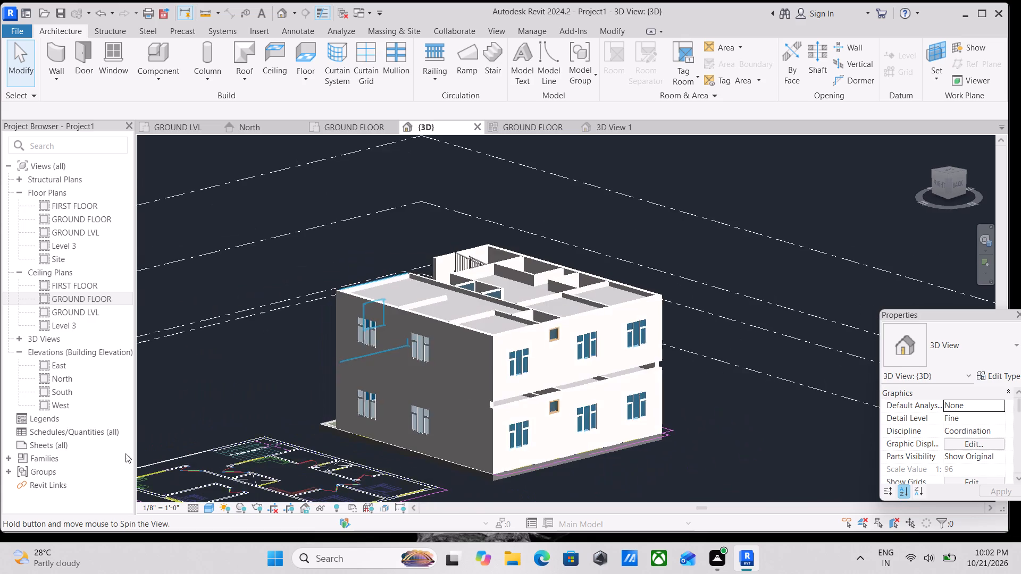
{"action": "middle_click_drag", "start_coordinate": [125, 453], "coordinate": [112, 458], "text": "shift"}
{"action": "middle_click_drag", "start_coordinate": [503, 389], "coordinate": [433, 404], "text": "shift"}
{"action": "left_click", "coordinate": [545, 408]}
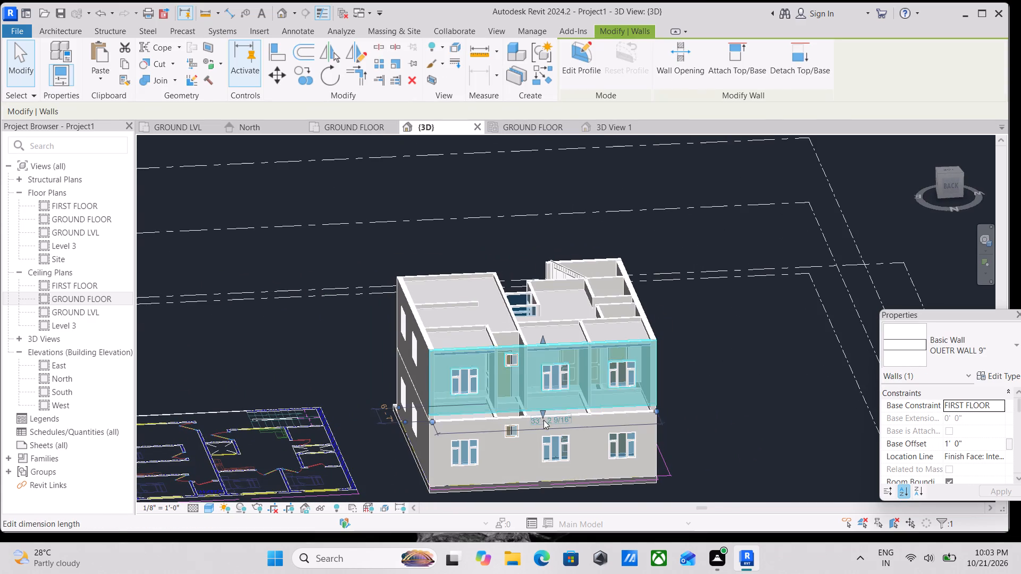
{"action": "scroll", "coordinate": [543, 420], "scroll_direction": "up", "scroll_amount": 3}
{"action": "left_click", "coordinate": [545, 410]}
{"action": "scroll", "coordinate": [583, 394], "scroll_direction": "down", "scroll_amount": 1}
{"action": "key", "text": "Escape"}
{"action": "scroll", "coordinate": [551, 403], "scroll_direction": "down", "scroll_amount": 3}
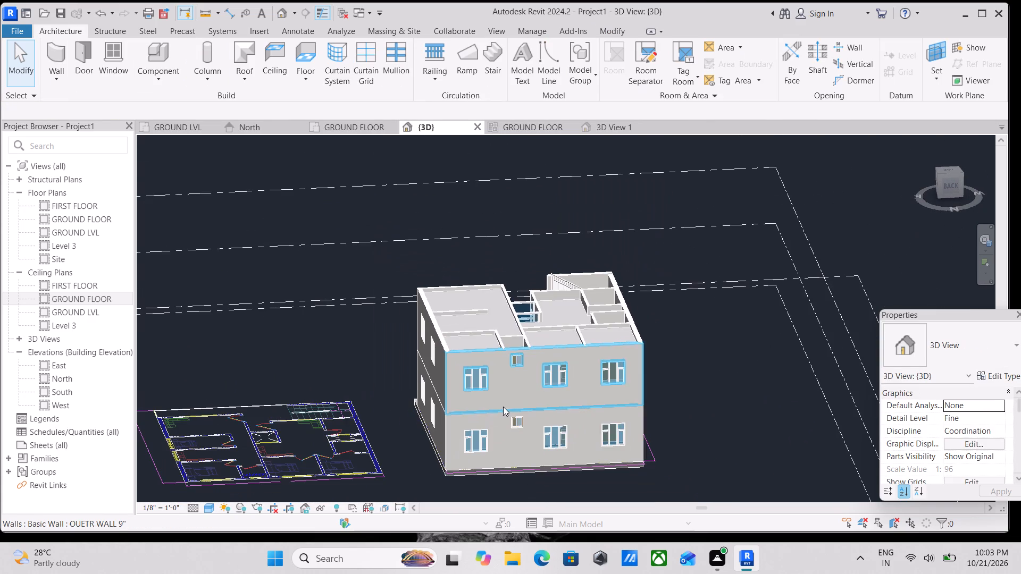
Inspect the building in 3D from the sides and front, checking the storey joints and the curtain wall beside the lobby.
{"action": "middle_click_drag", "start_coordinate": [486, 403], "coordinate": [667, 378], "text": "shift"}
{"action": "scroll", "coordinate": [478, 367], "scroll_direction": "up", "scroll_amount": 1}
{"action": "middle_click_drag", "start_coordinate": [532, 346], "coordinate": [311, 366], "text": "shift"}
{"action": "middle_click_drag", "start_coordinate": [573, 406], "coordinate": [324, 392], "text": "shift"}
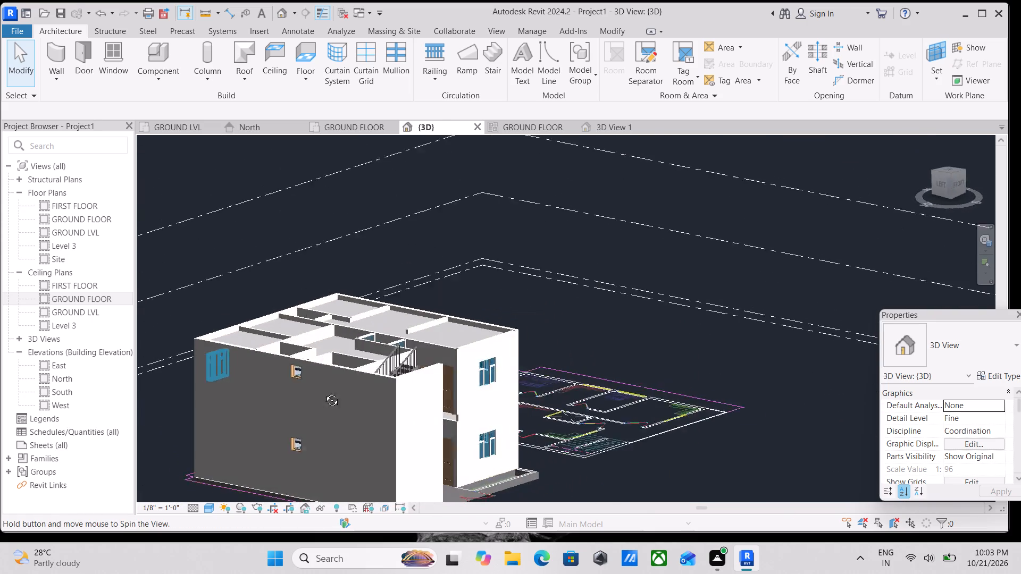
{"action": "middle_click_drag", "start_coordinate": [324, 392], "coordinate": [173, 392], "text": "shift"}
{"action": "middle_click_drag", "start_coordinate": [232, 359], "coordinate": [273, 401]}
{"action": "scroll", "coordinate": [346, 415], "scroll_direction": "up", "scroll_amount": 3}
{"action": "middle_click_drag", "start_coordinate": [346, 423], "coordinate": [357, 416]}
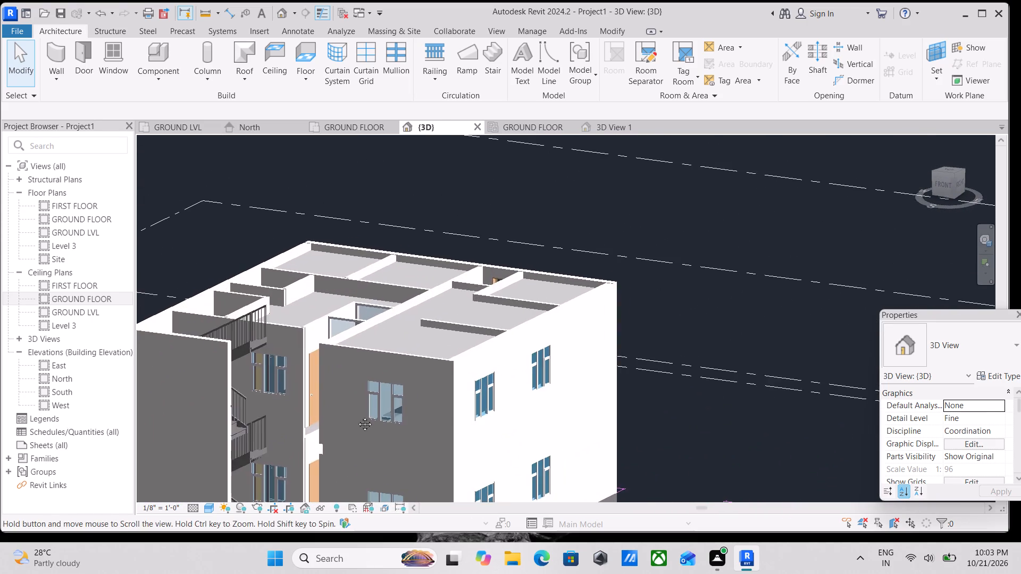
{"action": "middle_click_drag", "start_coordinate": [357, 416], "coordinate": [506, 352]}
{"action": "middle_click_drag", "start_coordinate": [463, 353], "coordinate": [527, 399], "text": "shift"}
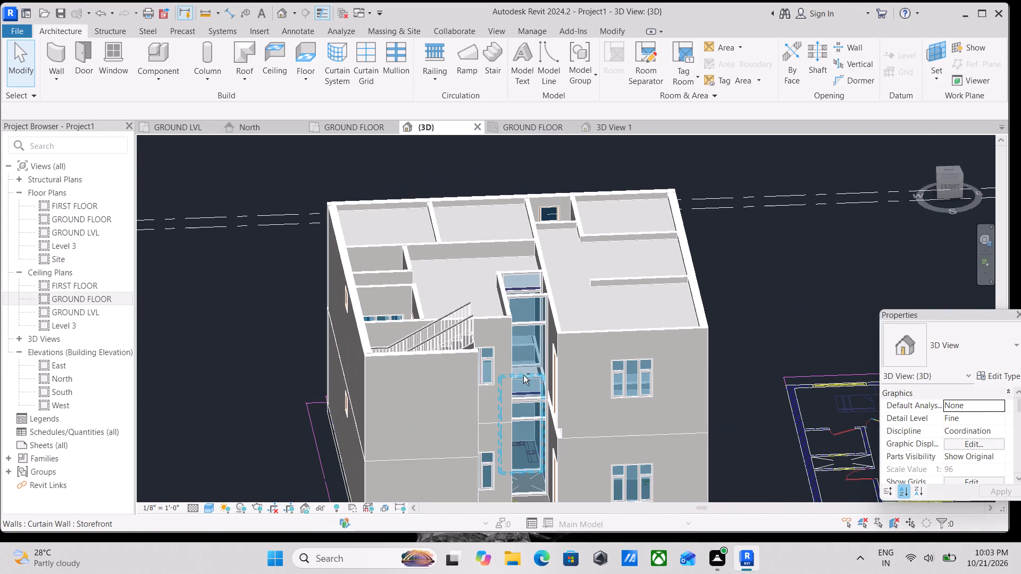
{"action": "left_click", "coordinate": [523, 370], "text": "shift"}
{"action": "scroll", "coordinate": [535, 372], "scroll_direction": "up", "scroll_amount": 11}
{"action": "scroll", "coordinate": [524, 337], "scroll_direction": "down", "scroll_amount": 4}
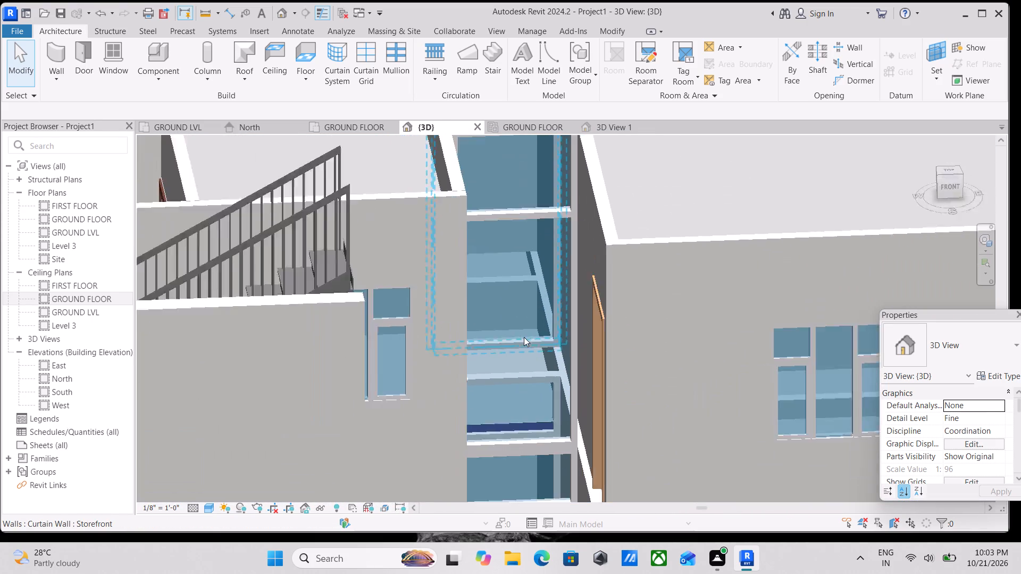
{"action": "scroll", "coordinate": [524, 337], "scroll_direction": "down", "scroll_amount": 1}
Extend the first floor Storefront curtain wall further down to a base offset of -1' 7 3/4", over the ground floor glazing.
{"action": "left_click", "coordinate": [943, 190]}
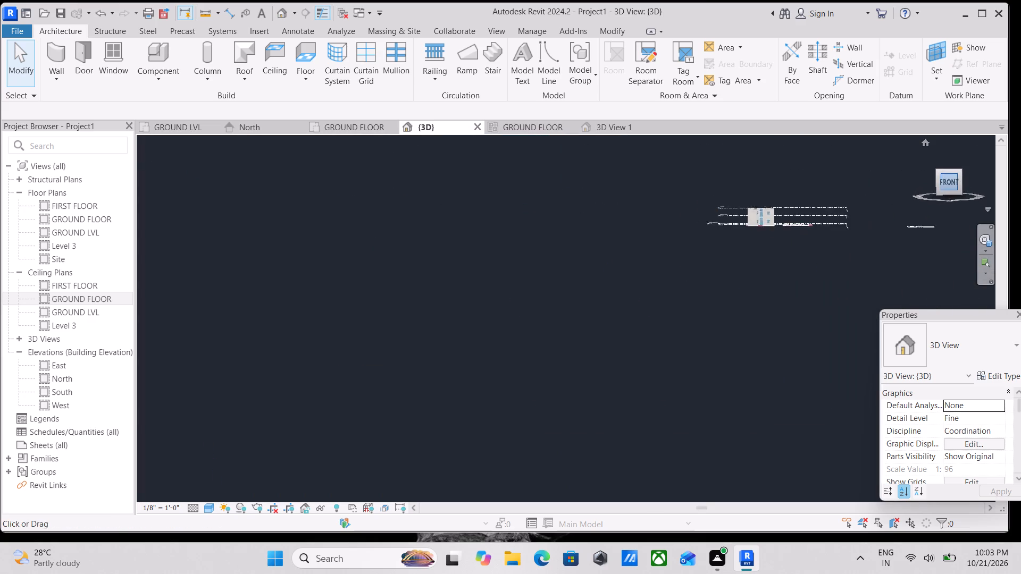
{"action": "scroll", "coordinate": [676, 278], "scroll_direction": "up", "scroll_amount": 3}
{"action": "scroll", "coordinate": [401, 353], "scroll_direction": "up", "scroll_amount": 14}
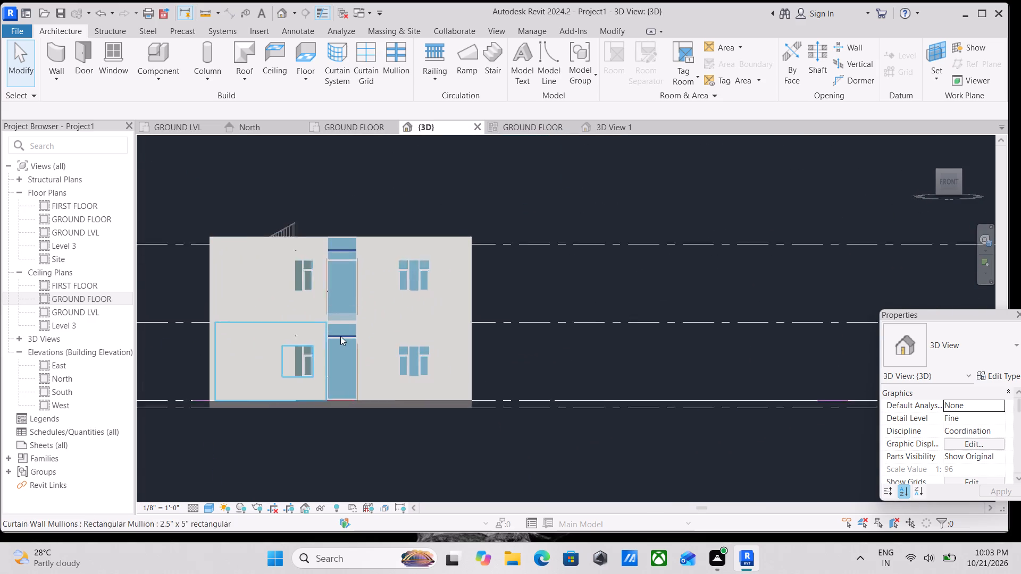
{"action": "scroll", "coordinate": [340, 336], "scroll_direction": "up", "scroll_amount": 5}
{"action": "left_click", "coordinate": [341, 315]}
{"action": "scroll", "coordinate": [338, 319], "scroll_direction": "up", "scroll_amount": 3}
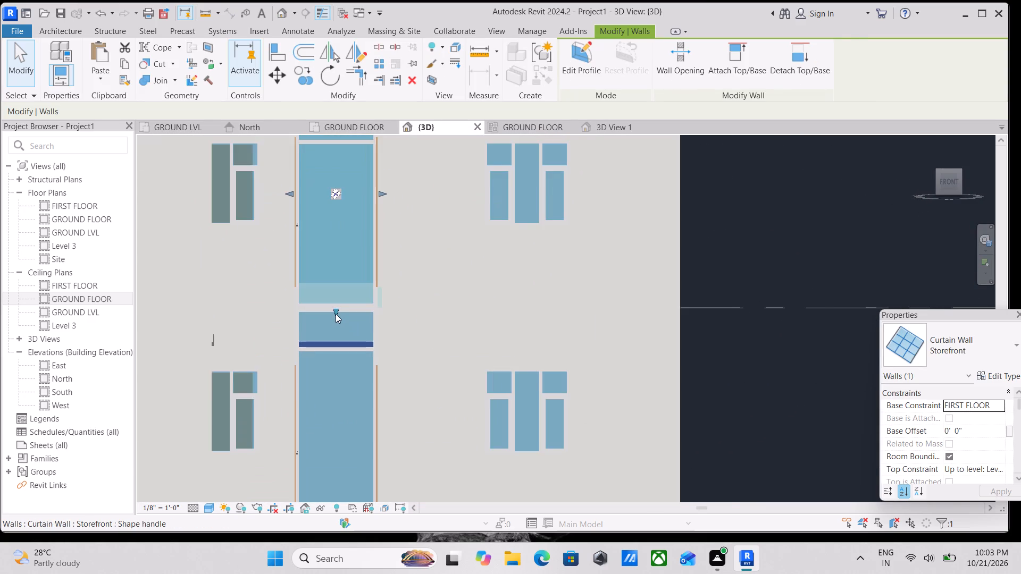
{"action": "left_click_drag", "start_coordinate": [336, 314], "coordinate": [334, 344]}
{"action": "scroll", "coordinate": [350, 336], "scroll_direction": "down", "scroll_amount": 2}
{"action": "middle_click_drag", "start_coordinate": [350, 336], "coordinate": [361, 363]}
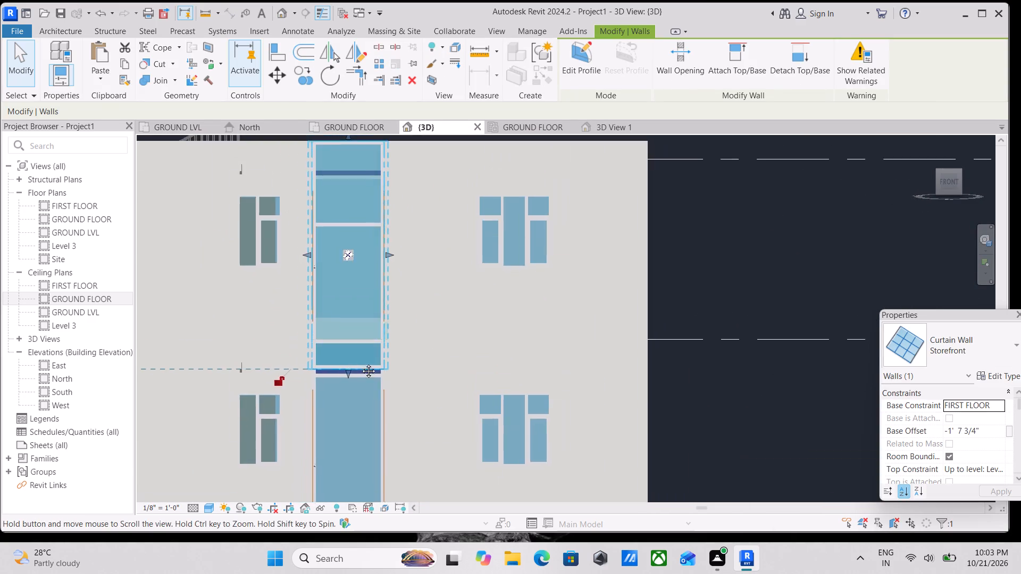
{"action": "middle_click_drag", "start_coordinate": [361, 363], "coordinate": [361, 364]}
{"action": "scroll", "coordinate": [361, 364], "scroll_direction": "up", "scroll_amount": 1}
{"action": "scroll", "coordinate": [361, 363], "scroll_direction": "down", "scroll_amount": 4}
{"action": "key", "text": "Escape"}
Examine the curtain wall recess and the adjoining first floor INNER WALL 5" in 3D, checking the joint between the storeys.
{"action": "scroll", "coordinate": [376, 344], "scroll_direction": "down", "scroll_amount": 6}
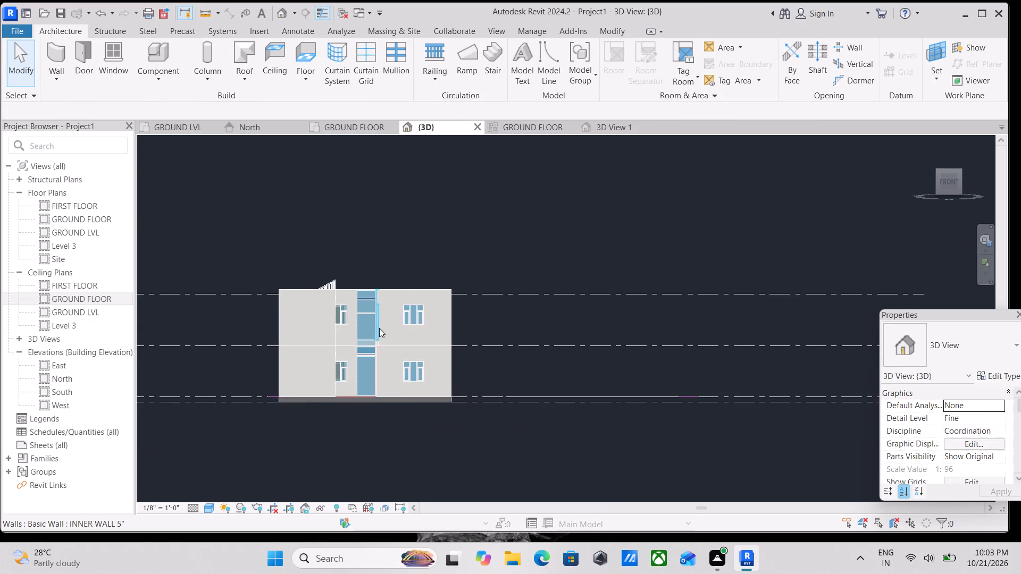
{"action": "middle_click_drag", "start_coordinate": [379, 328], "coordinate": [407, 427], "text": "shift"}
{"action": "scroll", "coordinate": [407, 427], "scroll_direction": "down", "scroll_amount": 1, "text": "shift"}
{"action": "scroll", "coordinate": [410, 438], "scroll_direction": "up", "scroll_amount": 1}
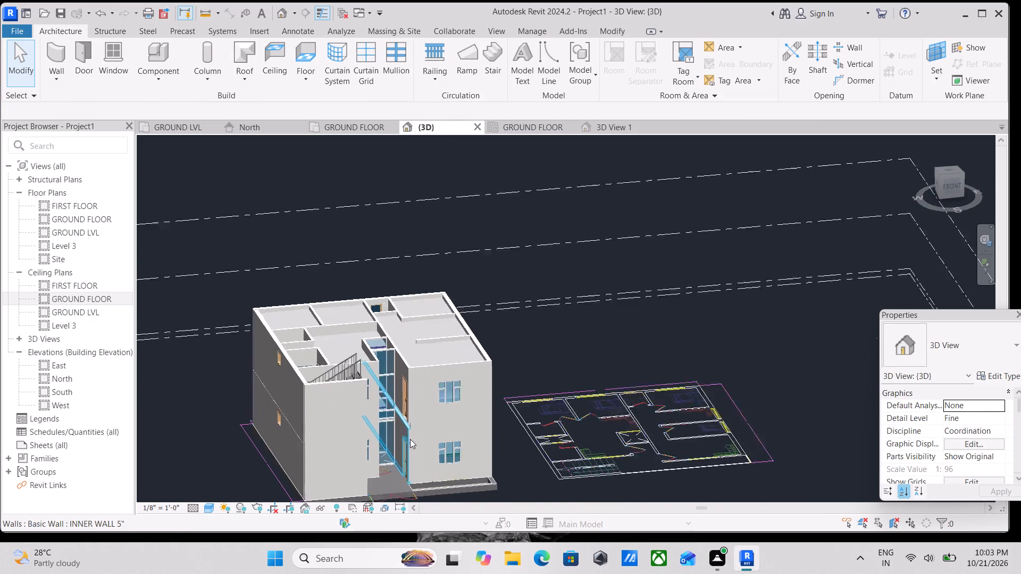
{"action": "scroll", "coordinate": [410, 439], "scroll_direction": "up", "scroll_amount": 1}
{"action": "middle_click_drag", "start_coordinate": [410, 432], "coordinate": [429, 369]}
{"action": "scroll", "coordinate": [411, 418], "scroll_direction": "up", "scroll_amount": 1}
{"action": "middle_click", "coordinate": [394, 365]}
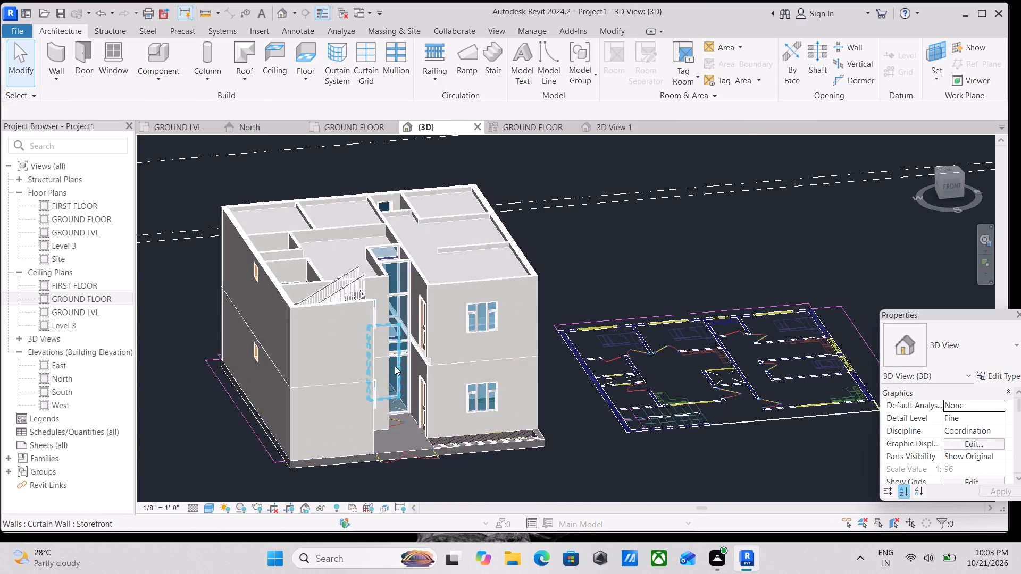
{"action": "scroll", "coordinate": [426, 332], "scroll_direction": "down", "scroll_amount": 1}
{"action": "middle_click_drag", "start_coordinate": [426, 332], "coordinate": [427, 340]}
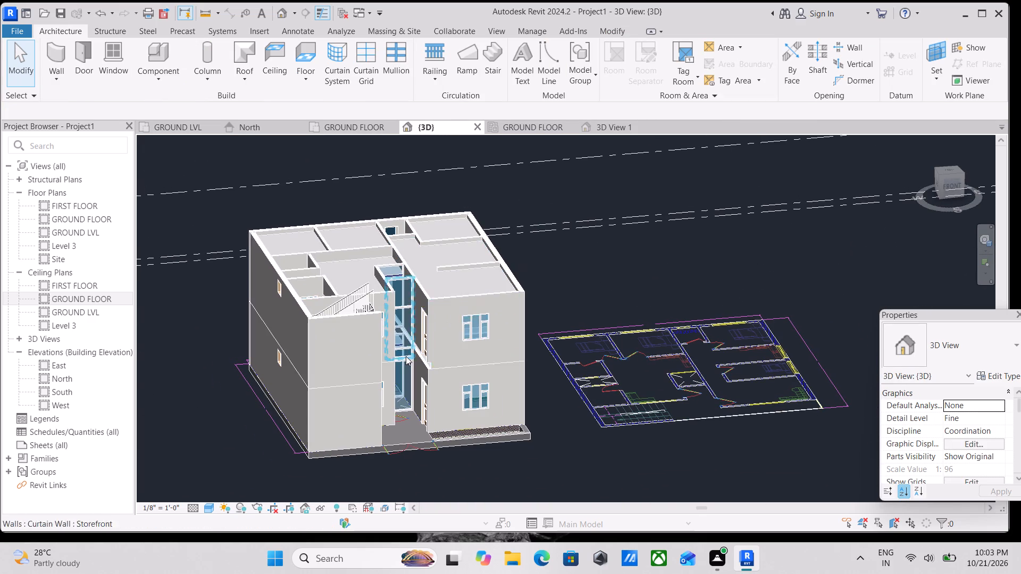
{"action": "scroll", "coordinate": [405, 356], "scroll_direction": "up", "scroll_amount": 3}
{"action": "scroll", "coordinate": [433, 400], "scroll_direction": "up", "scroll_amount": 3}
{"action": "left_click", "coordinate": [443, 340]}
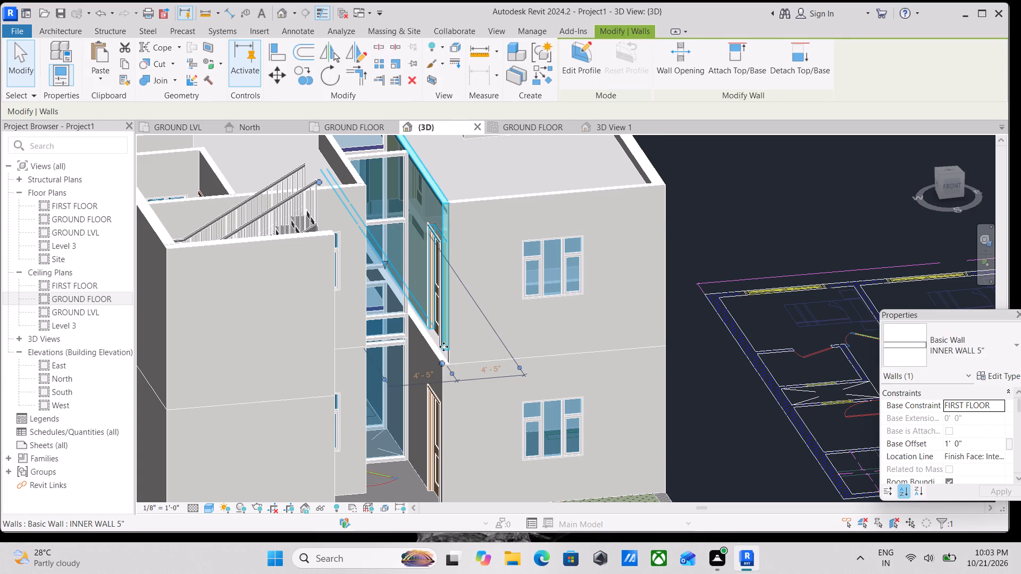
{"action": "scroll", "coordinate": [443, 347], "scroll_direction": "down", "scroll_amount": 3}
{"action": "middle_click_drag", "start_coordinate": [443, 347], "coordinate": [449, 368]}
{"action": "scroll", "coordinate": [450, 405], "scroll_direction": "up", "scroll_amount": 3}
{"action": "scroll", "coordinate": [453, 357], "scroll_direction": "up", "scroll_amount": 3}
{"action": "scroll", "coordinate": [434, 334], "scroll_direction": "down", "scroll_amount": 5}
{"action": "middle_click_drag", "start_coordinate": [434, 334], "coordinate": [450, 369]}
{"action": "key", "text": "Escape"}
{"action": "scroll", "coordinate": [454, 372], "scroll_direction": "down", "scroll_amount": 3}
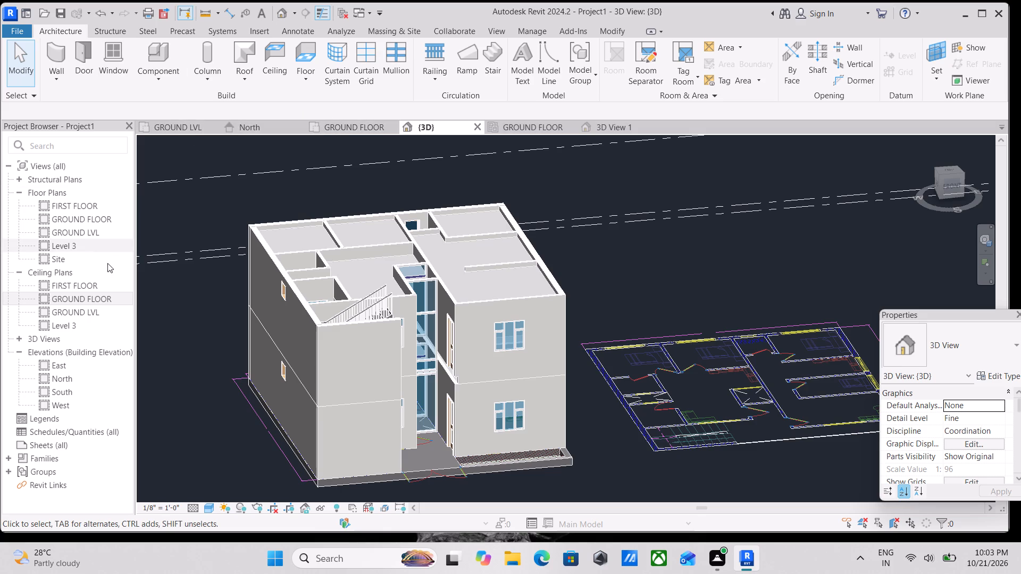
Open the FIRST FLOOR floor plan and examine the staircase, lobby, living and kitchen areas of the copied layout.
{"action": "double_click", "coordinate": [82, 204]}
{"action": "scroll", "coordinate": [244, 276], "scroll_direction": "up", "scroll_amount": 1}
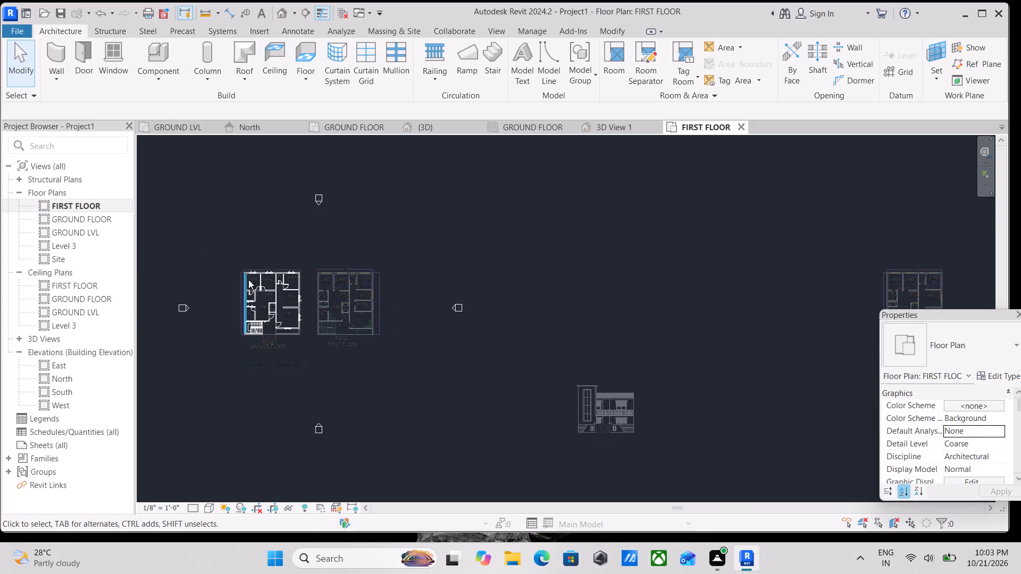
{"action": "scroll", "coordinate": [248, 280], "scroll_direction": "up", "scroll_amount": 10}
{"action": "scroll", "coordinate": [340, 425], "scroll_direction": "up", "scroll_amount": 3}
{"action": "middle_click_drag", "start_coordinate": [310, 367], "coordinate": [460, 386]}
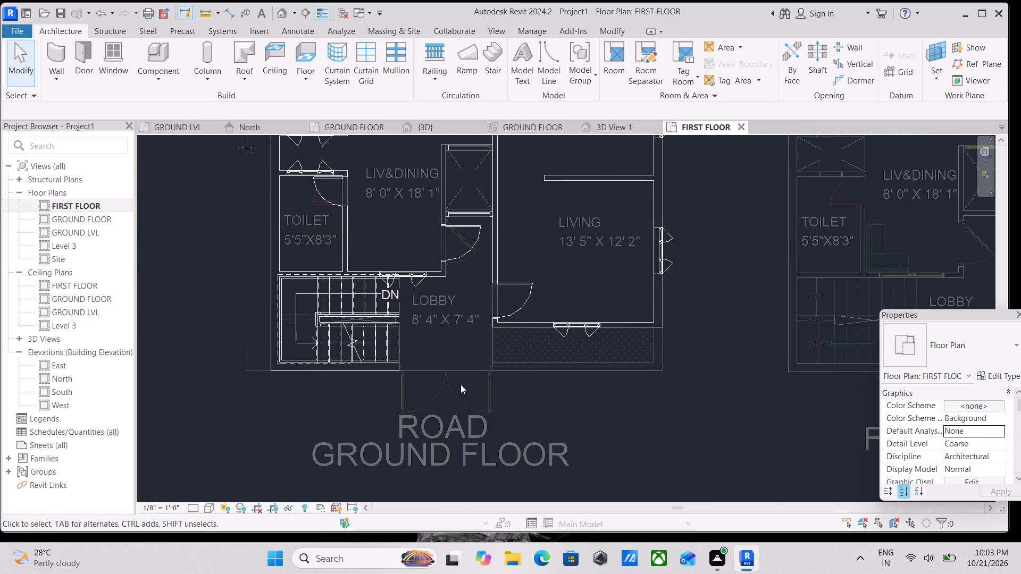
{"action": "middle_click_drag", "start_coordinate": [455, 378], "coordinate": [505, 402]}
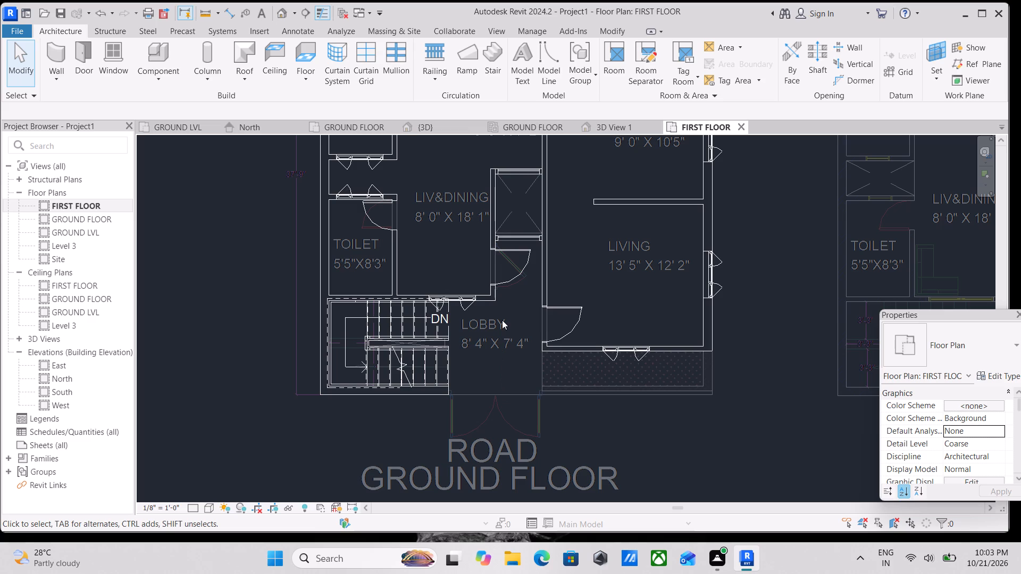
{"action": "middle_click_drag", "start_coordinate": [500, 317], "coordinate": [512, 421]}
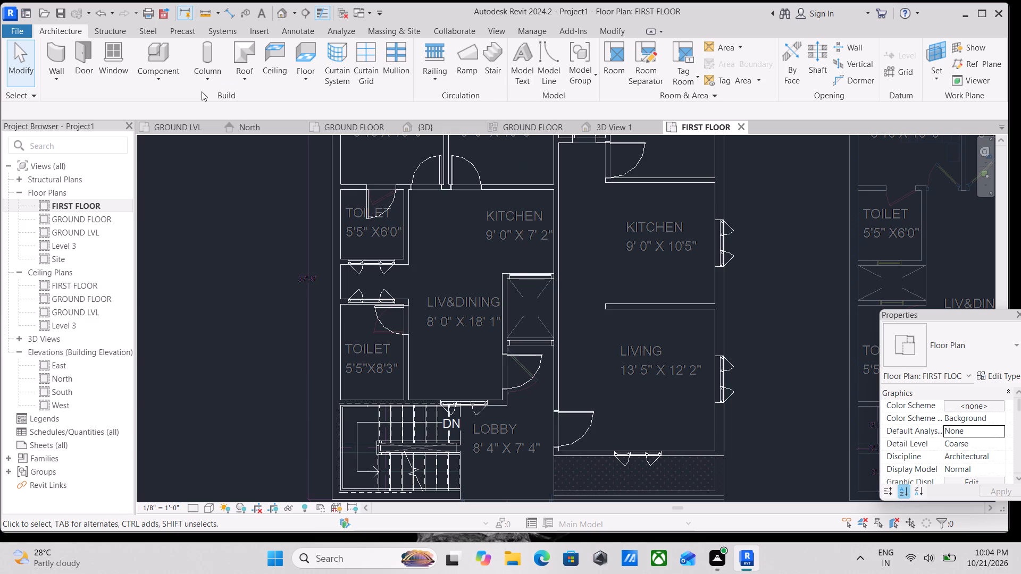
Start a floor on the FIRST FLOOR level and duplicate the FLOORING MARBLE 1' type as "marble 6"".
{"action": "scroll", "coordinate": [197, 98], "scroll_direction": "up", "scroll_amount": 1}
{"action": "scroll", "coordinate": [283, 46], "scroll_direction": "down", "scroll_amount": 1}
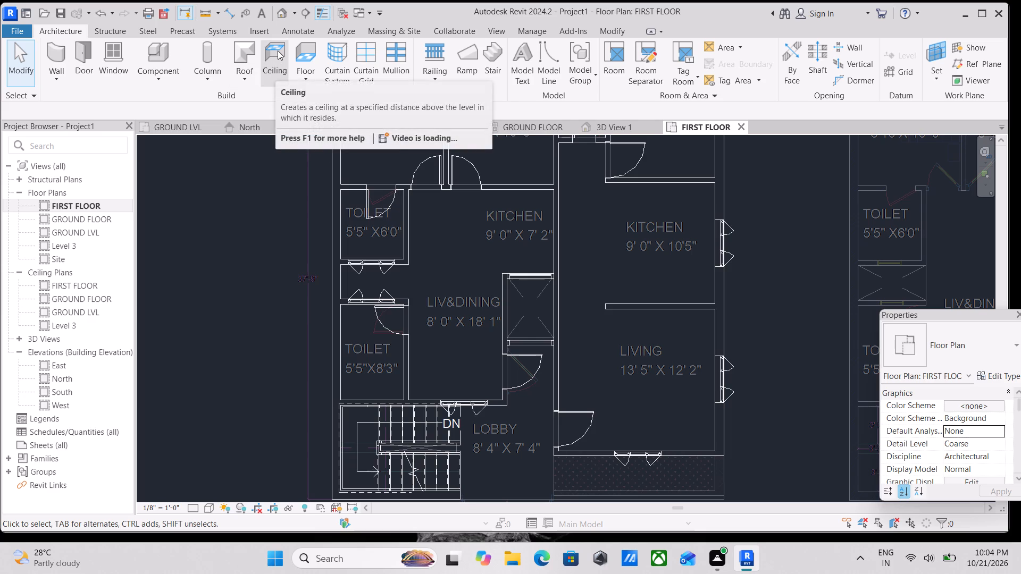
{"action": "left_click", "coordinate": [304, 76]}
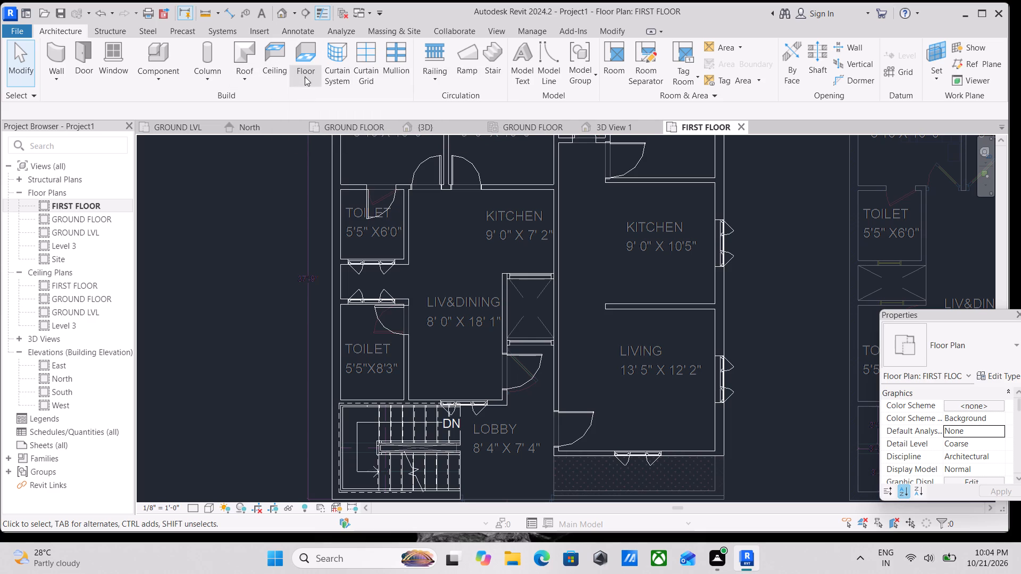
{"action": "left_click", "coordinate": [315, 102]}
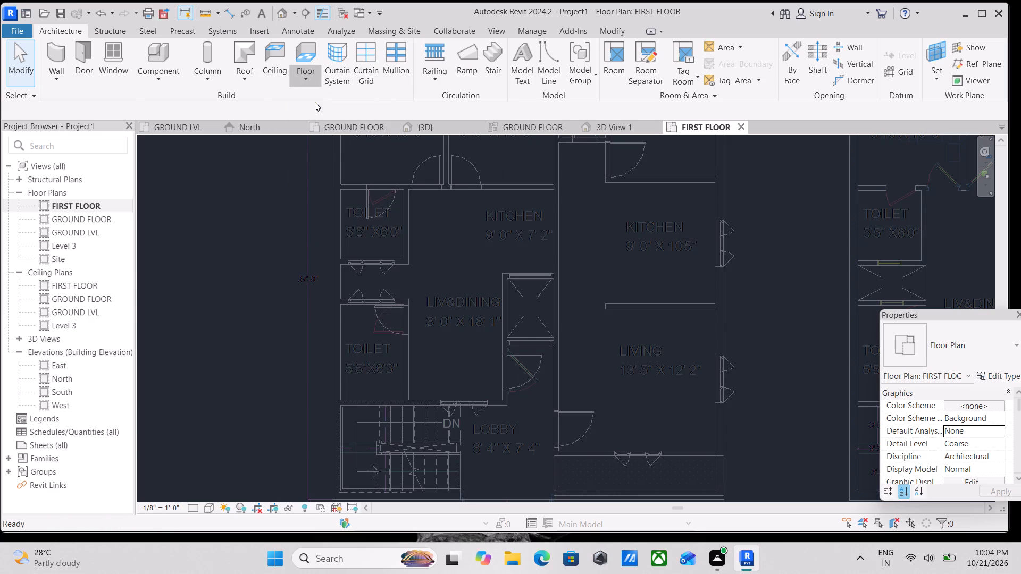
{"action": "scroll", "coordinate": [414, 187], "scroll_direction": "down", "scroll_amount": 2}
{"action": "middle_click_drag", "start_coordinate": [414, 187], "coordinate": [410, 254]}
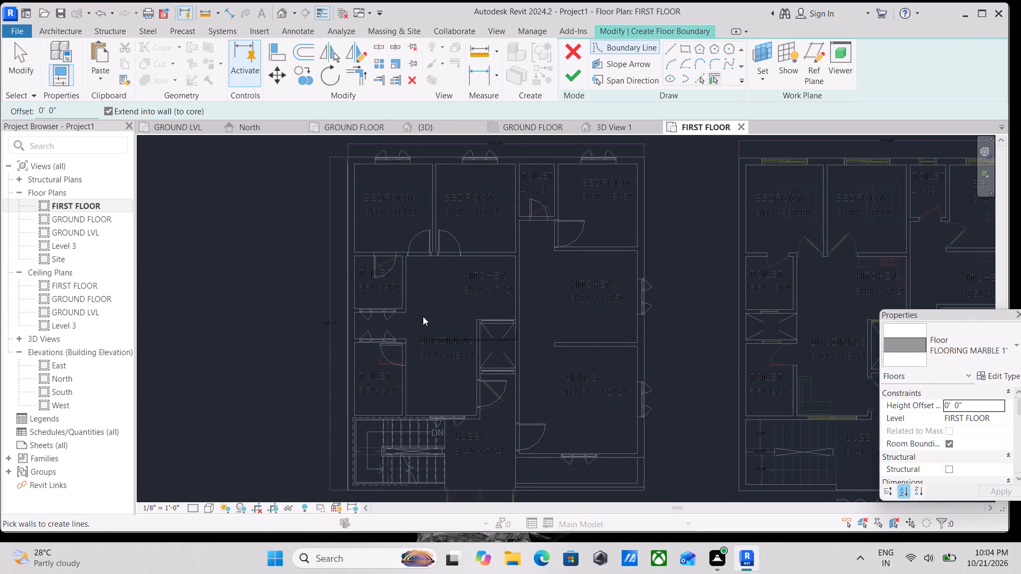
{"action": "left_click", "coordinate": [687, 50]}
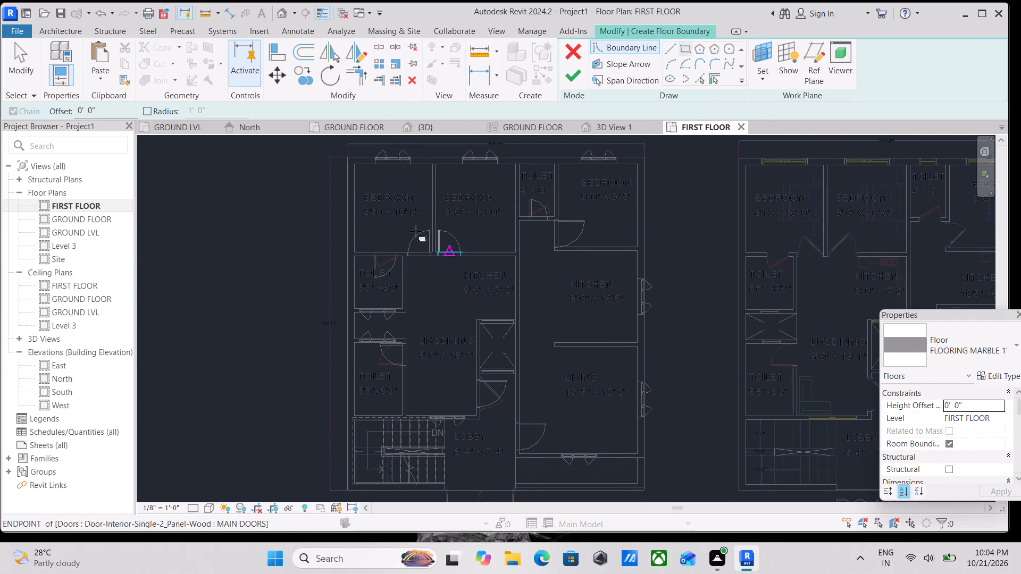
{"action": "scroll", "coordinate": [361, 176], "scroll_direction": "up", "scroll_amount": 2}
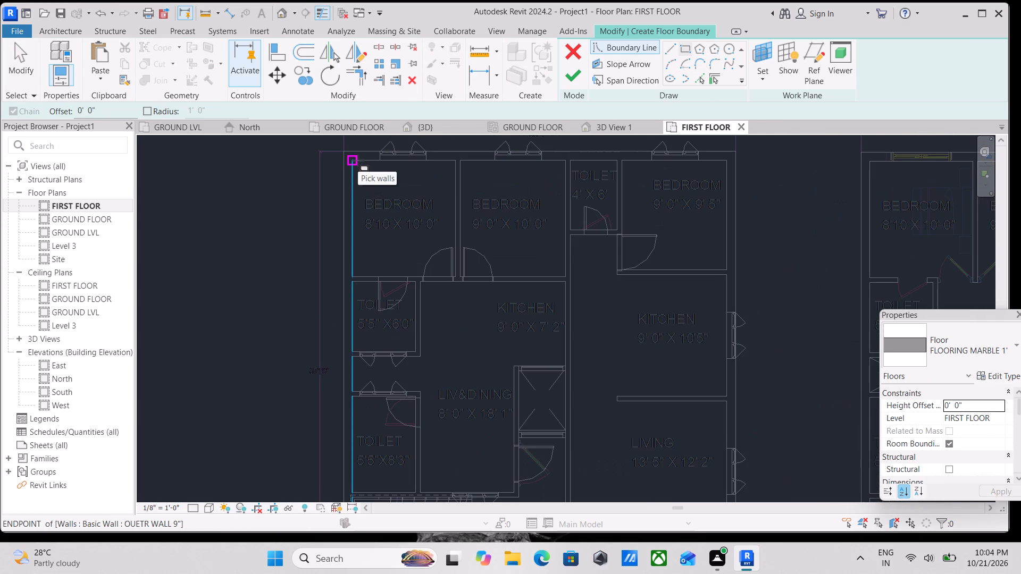
{"action": "left_click", "coordinate": [992, 379]}
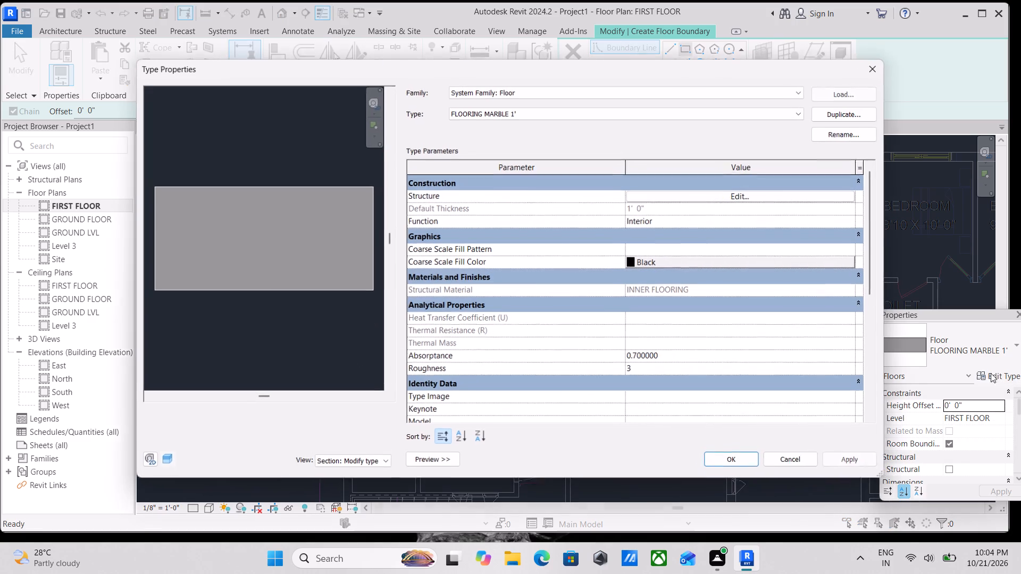
{"action": "left_click", "coordinate": [831, 112]}
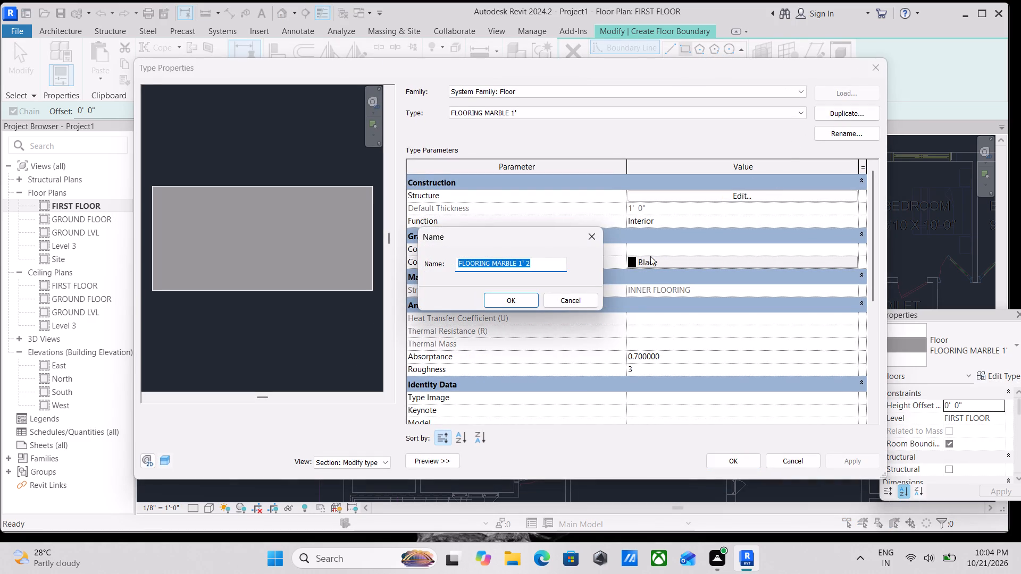
{"action": "key", "text": "BackSpace"}
{"action": "type", "text": "mar"}
{"action": "type", "text": "ble"}
{"action": "key", "text": "space"}
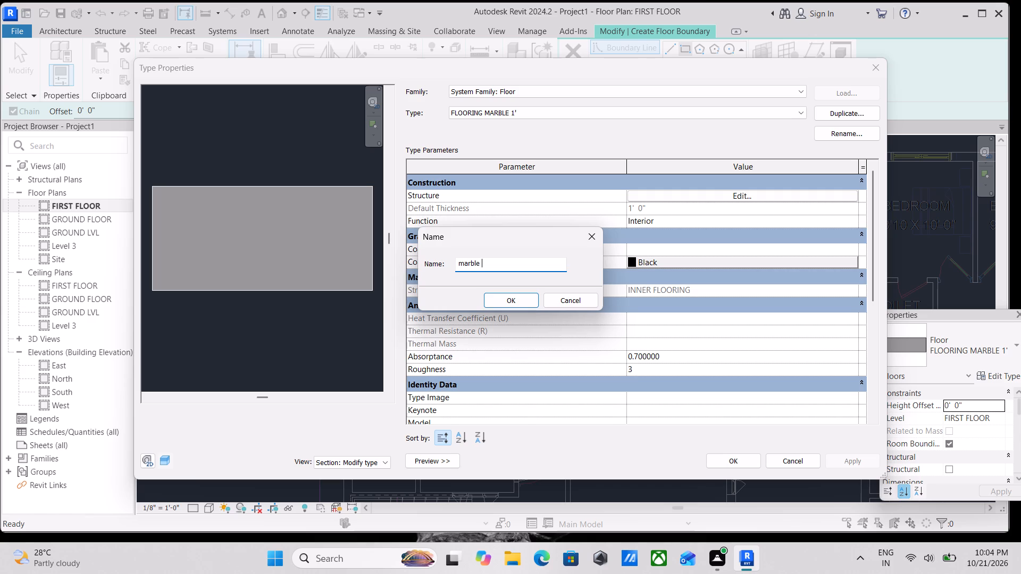
{"action": "type", "text": "6"}
{"action": "key", "text": "shift+quotedbl"}
{"action": "left_click", "coordinate": [500, 301]}
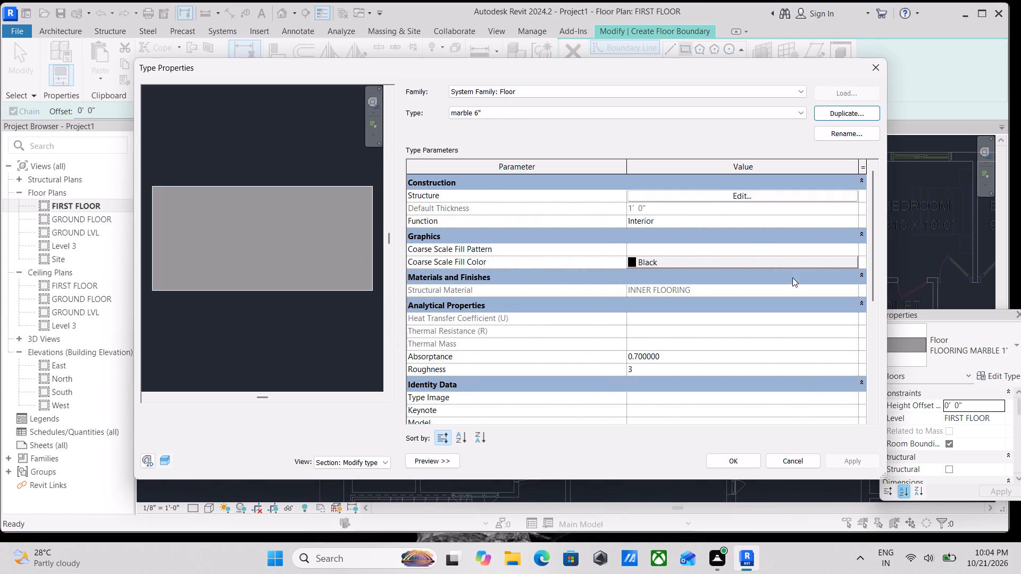
Set the INNER FLOORING structure layer of the marble 6" floor type to a thickness of 6".
{"action": "left_click", "coordinate": [738, 199]}
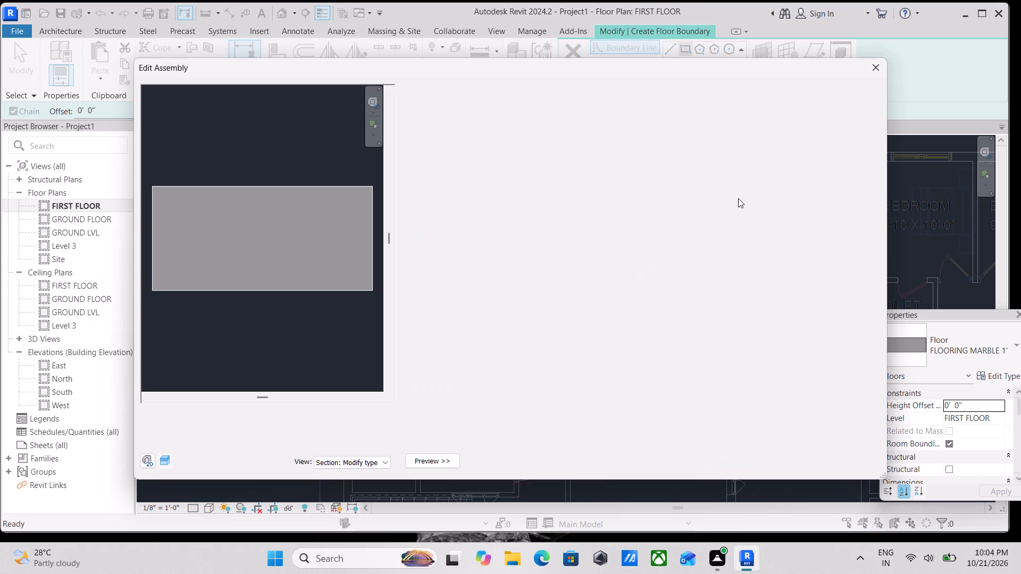
{"action": "left_click", "coordinate": [626, 192]}
{"action": "left_click_drag", "start_coordinate": [626, 192], "coordinate": [555, 190]}
{"action": "key", "text": "6"}
{"action": "key", "text": "shift+quotedbl"}
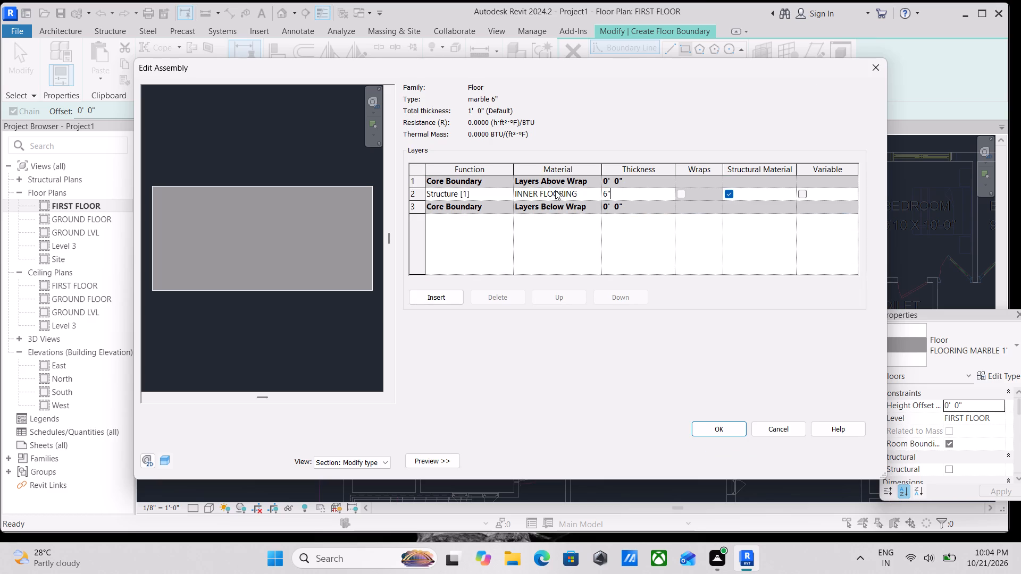
{"action": "left_click", "coordinate": [717, 421]}
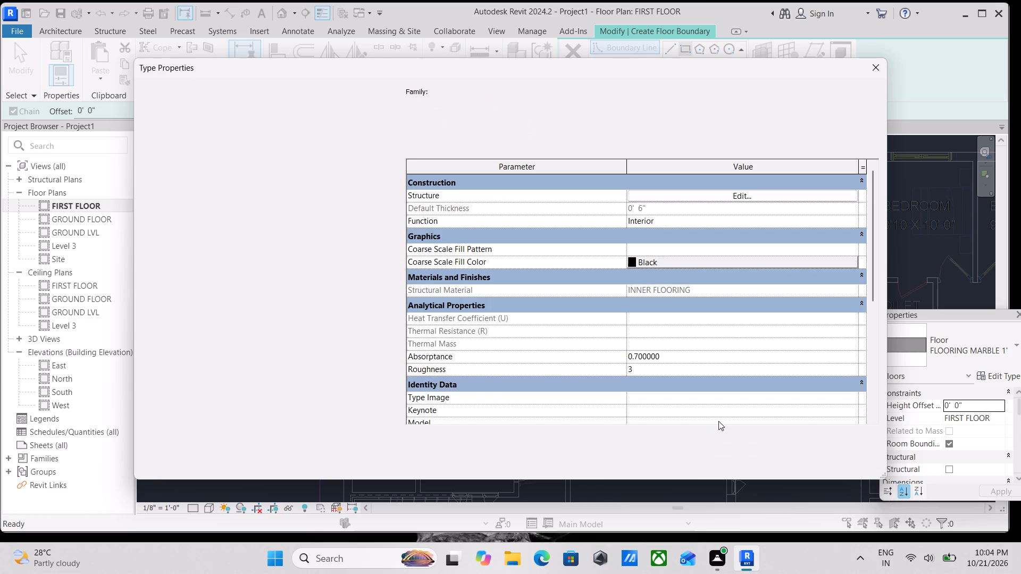
{"action": "left_click", "coordinate": [869, 467]}
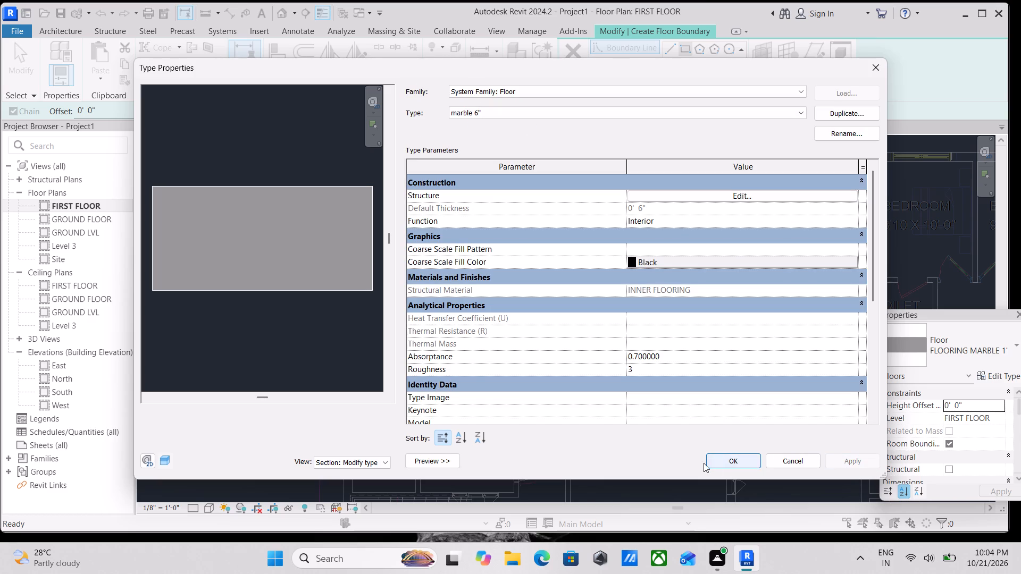
{"action": "left_click", "coordinate": [737, 463]}
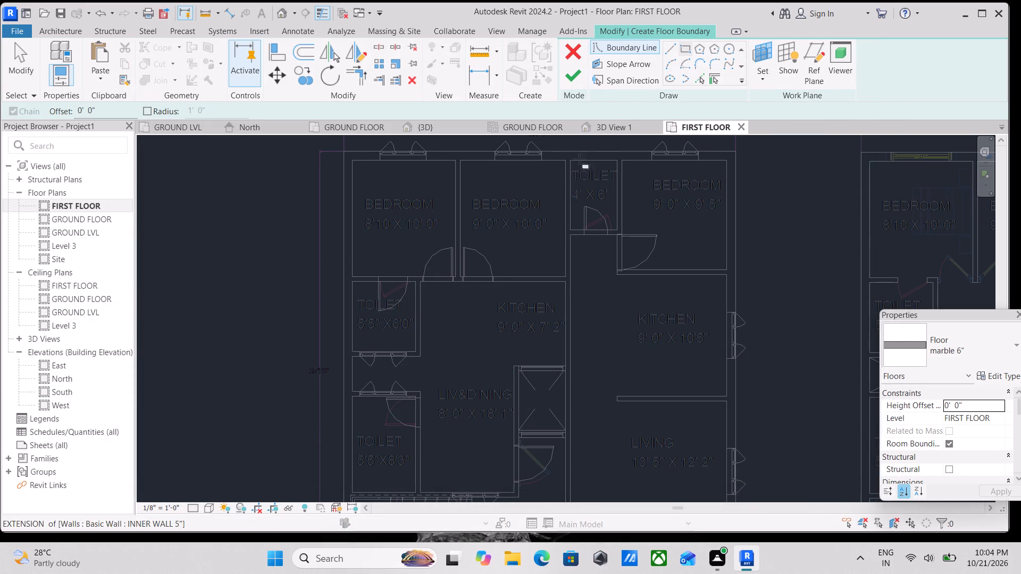
Sketch rectangular floor boundaries along the inner wall faces of the adjoining 8'10 x 10'0" and 9'0" x 10'0" bedrooms.
{"action": "scroll", "coordinate": [588, 151], "scroll_direction": "up", "scroll_amount": 2}
{"action": "scroll", "coordinate": [308, 176], "scroll_direction": "up", "scroll_amount": 1}
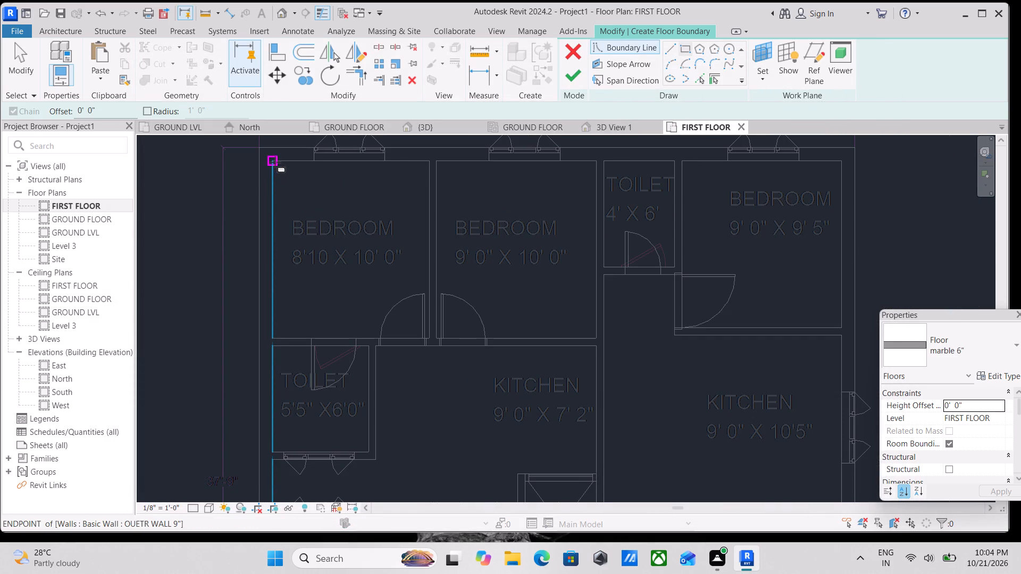
{"action": "left_click", "coordinate": [275, 162]}
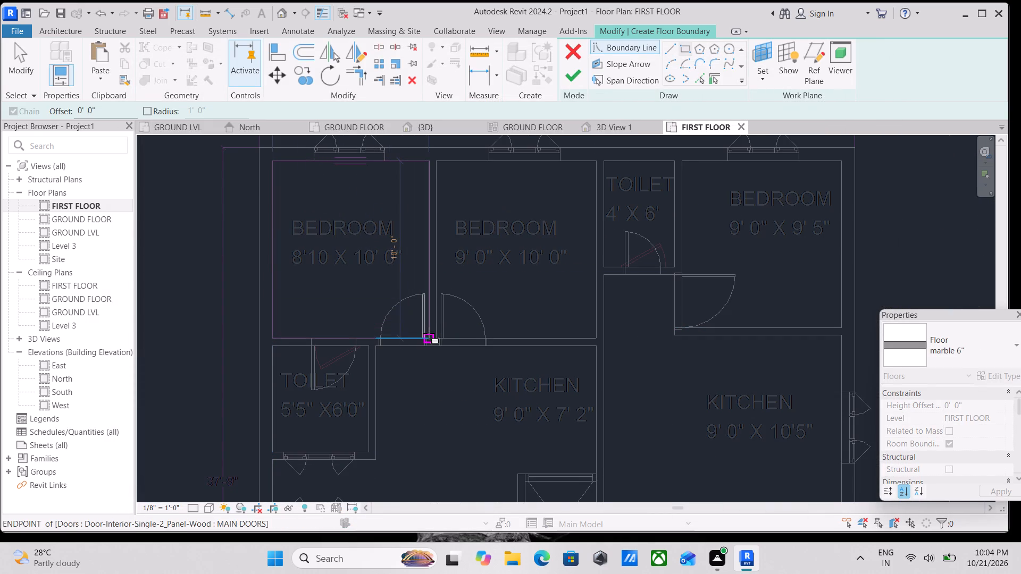
{"action": "left_click", "coordinate": [429, 333]}
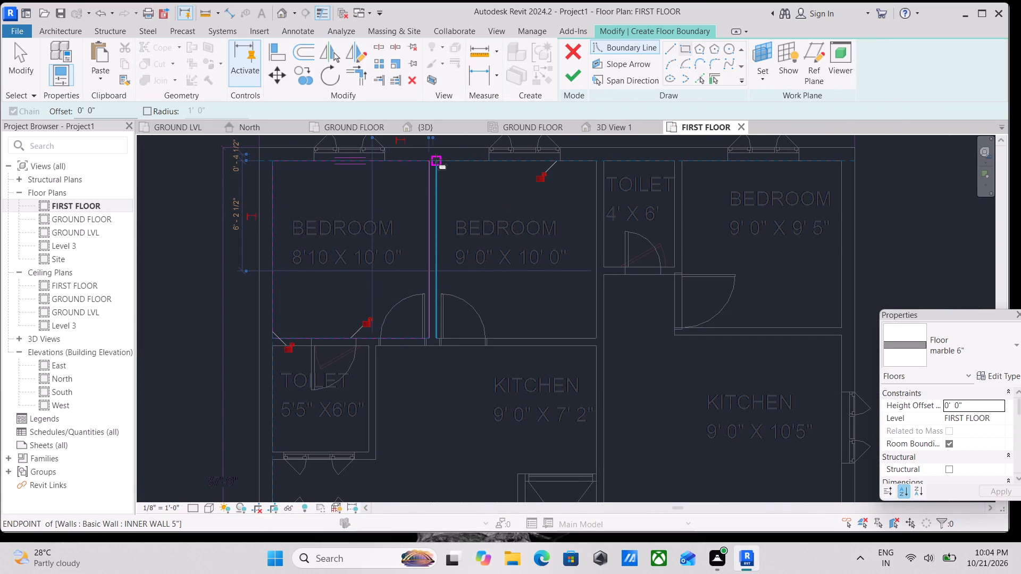
{"action": "left_click", "coordinate": [436, 159]}
{"action": "middle_click_drag", "start_coordinate": [518, 274], "coordinate": [442, 188]}
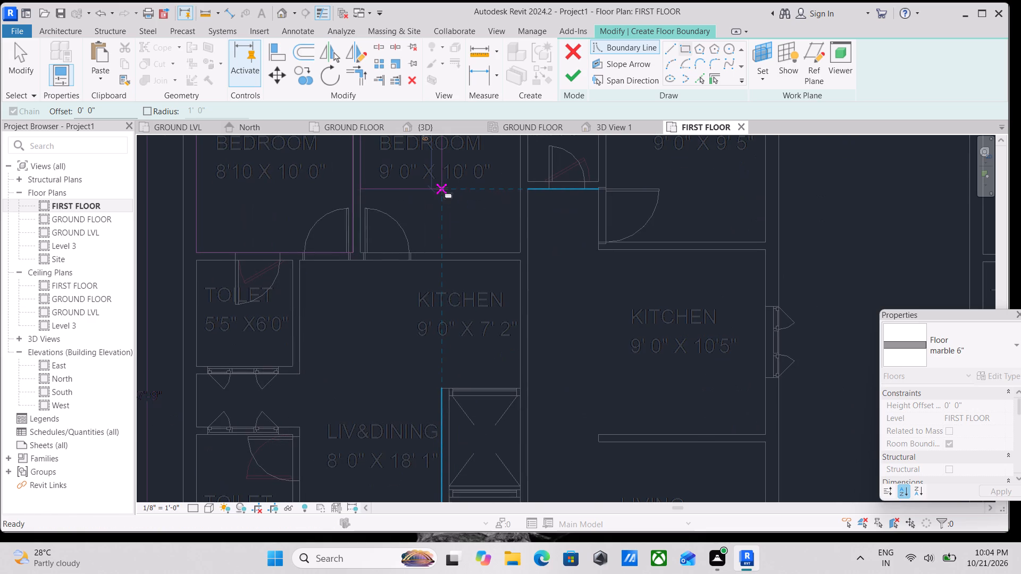
{"action": "left_click", "coordinate": [521, 250]}
Sketch rectangular floor boundaries inside the 9'0" x 9'5" bedroom and the adjoining 4' x 6' toilet.
{"action": "scroll", "coordinate": [494, 183], "scroll_direction": "down", "scroll_amount": 1}
{"action": "middle_click_drag", "start_coordinate": [494, 183], "coordinate": [464, 297]}
{"action": "scroll", "coordinate": [563, 219], "scroll_direction": "up", "scroll_amount": 1}
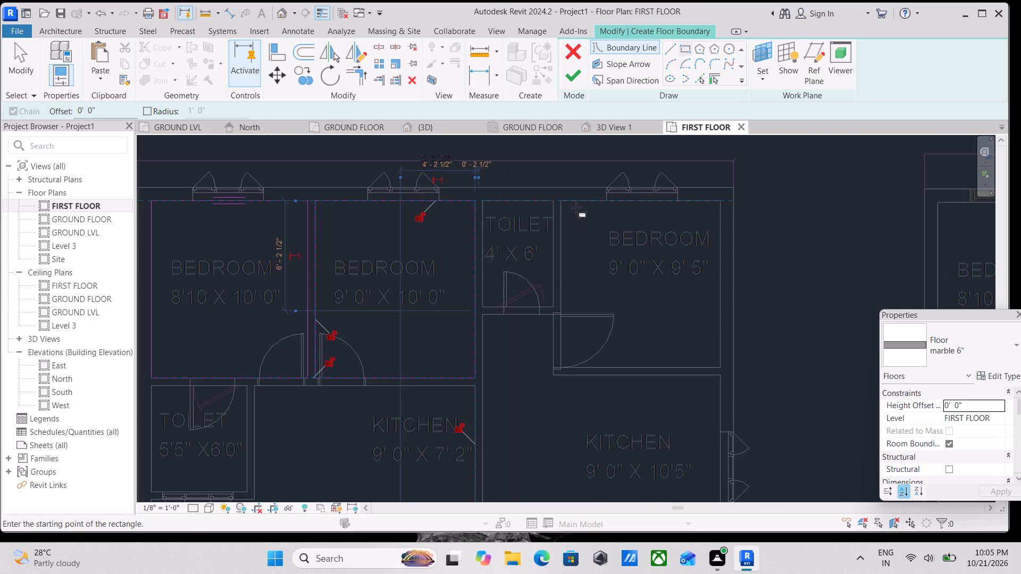
{"action": "left_click", "coordinate": [564, 203]}
{"action": "middle_click_drag", "start_coordinate": [642, 293], "coordinate": [560, 202]}
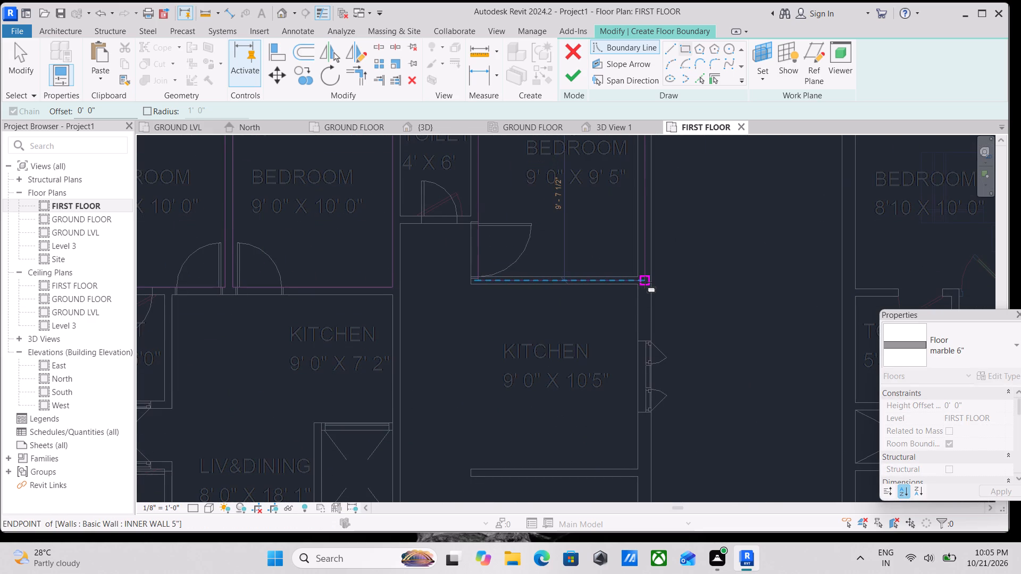
{"action": "left_click", "coordinate": [639, 279]}
{"action": "middle_click_drag", "start_coordinate": [619, 276], "coordinate": [650, 342]}
{"action": "left_click", "coordinate": [431, 177]}
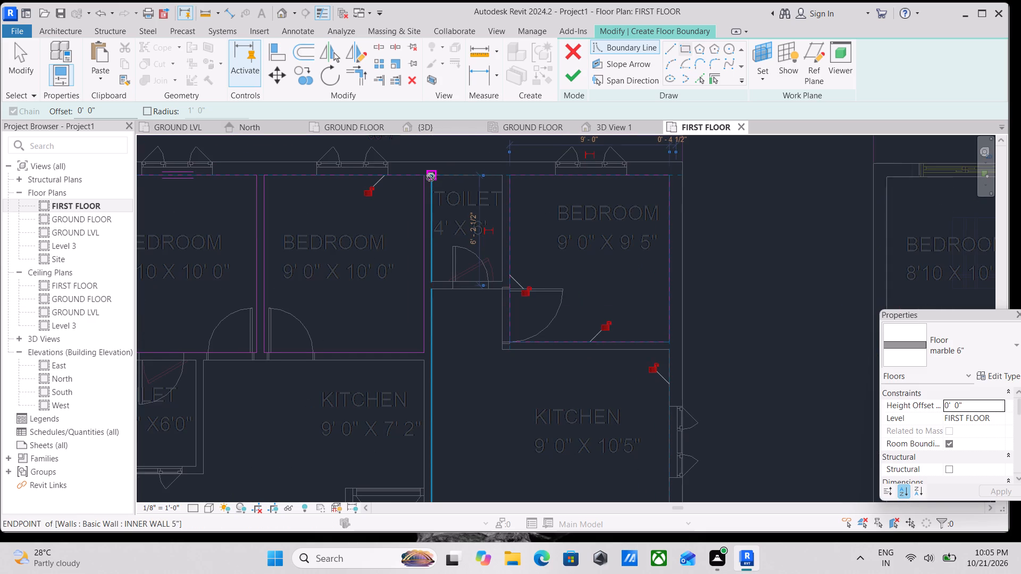
{"action": "left_click", "coordinate": [500, 282]}
Sketch a rectangular floor boundary inside the 5'5" x 6'0" toilet, below the 8'10 x 10'0" bedroom.
{"action": "scroll", "coordinate": [446, 209], "scroll_direction": "down", "scroll_amount": 2}
{"action": "middle_click_drag", "start_coordinate": [446, 209], "coordinate": [479, 104]}
{"action": "middle_click_drag", "start_coordinate": [445, 271], "coordinate": [499, 174]}
{"action": "middle_click_drag", "start_coordinate": [391, 283], "coordinate": [411, 320]}
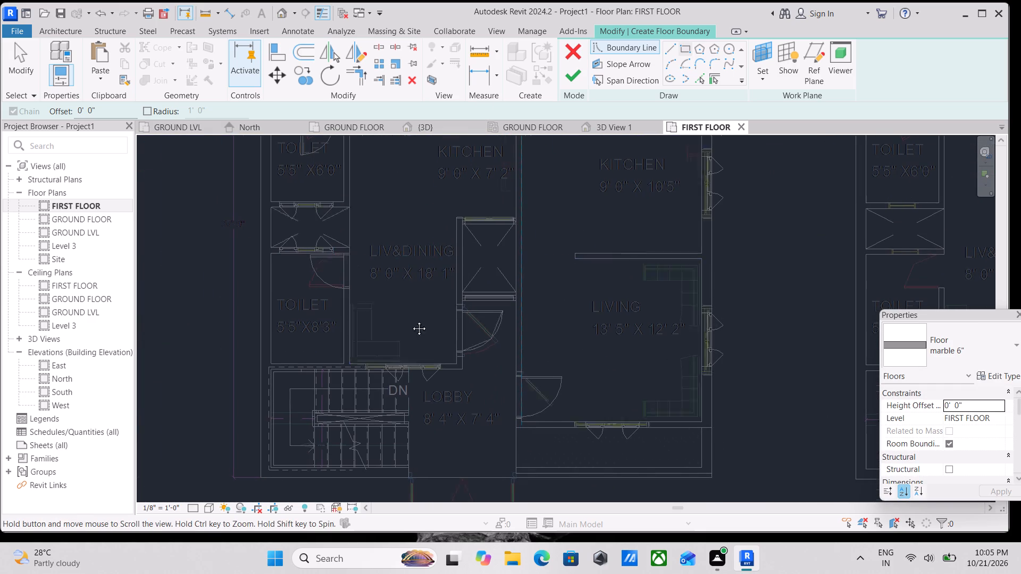
{"action": "middle_click_drag", "start_coordinate": [411, 320], "coordinate": [442, 363]}
{"action": "middle_click_drag", "start_coordinate": [448, 328], "coordinate": [471, 365]}
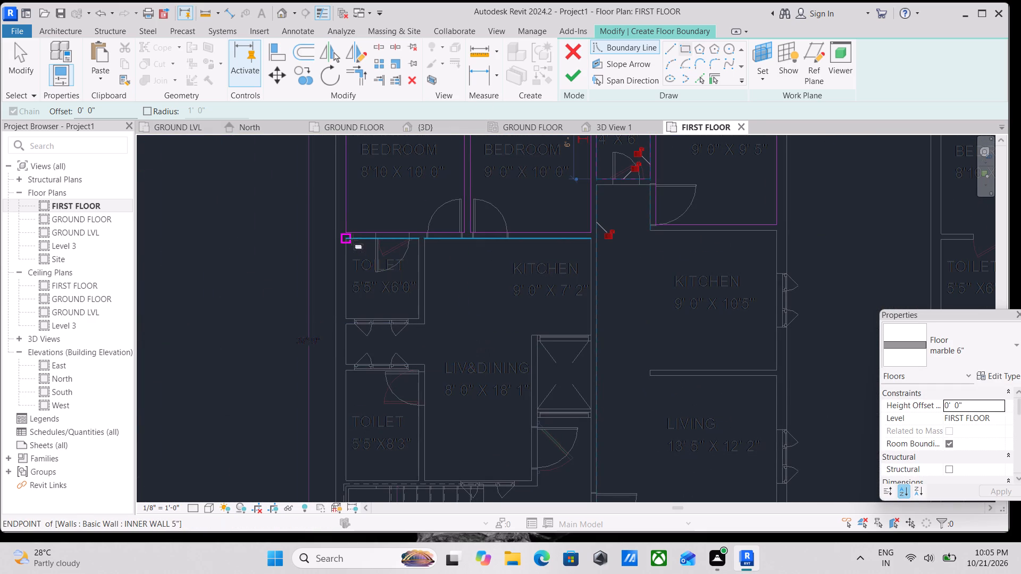
{"action": "left_click", "coordinate": [352, 239]}
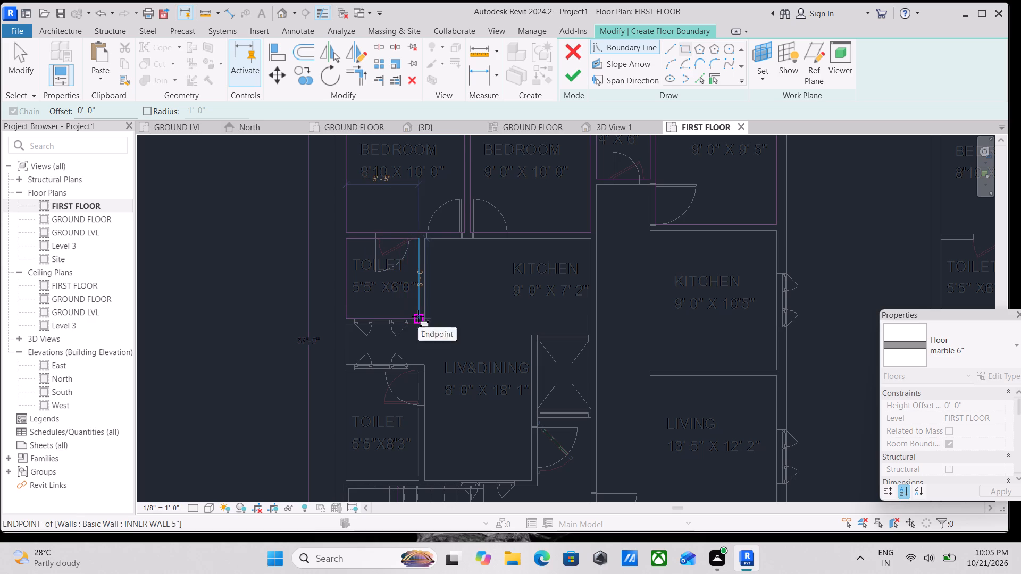
{"action": "left_click", "coordinate": [418, 316]}
Sketch chained boundary lines along the 8'0" x 18'1" living-dining room's lower and shaft-side walls, over the shaft, and around the 9'0" x 7'2" kitchen's walls.
{"action": "scroll", "coordinate": [451, 276], "scroll_direction": "down", "scroll_amount": 1}
{"action": "middle_click_drag", "start_coordinate": [451, 276], "coordinate": [455, 258]}
{"action": "middle_click_drag", "start_coordinate": [476, 341], "coordinate": [521, 255]}
{"action": "scroll", "coordinate": [540, 279], "scroll_direction": "down", "scroll_amount": 1}
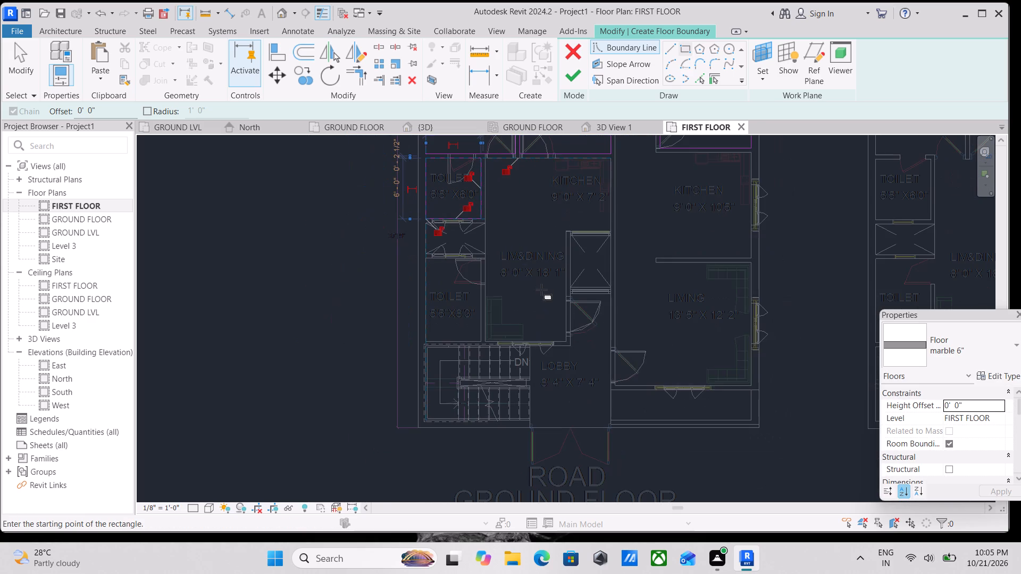
{"action": "middle_click_drag", "start_coordinate": [541, 296], "coordinate": [550, 359]}
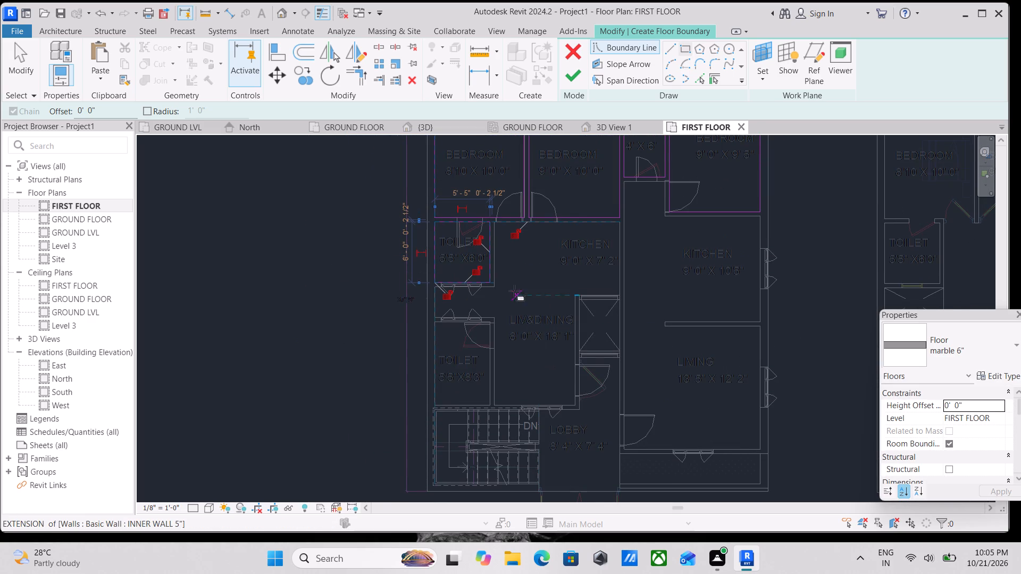
{"action": "left_click", "coordinate": [675, 55]}
{"action": "scroll", "coordinate": [493, 427], "scroll_direction": "up", "scroll_amount": 5}
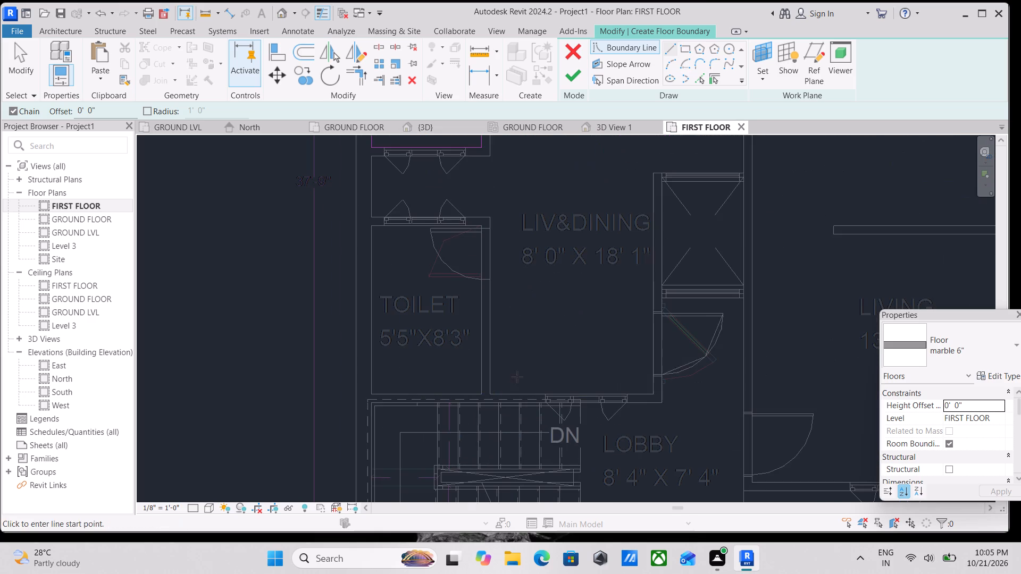
{"action": "left_click_drag", "start_coordinate": [489, 392], "coordinate": [494, 392]}
{"action": "left_click", "coordinate": [657, 398]}
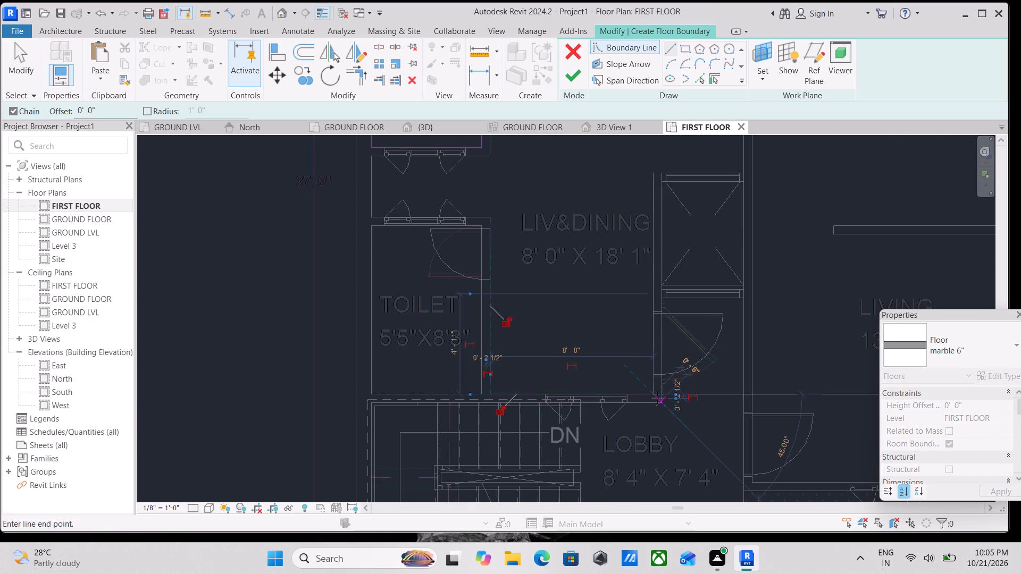
{"action": "middle_click_drag", "start_coordinate": [656, 300], "coordinate": [656, 375]}
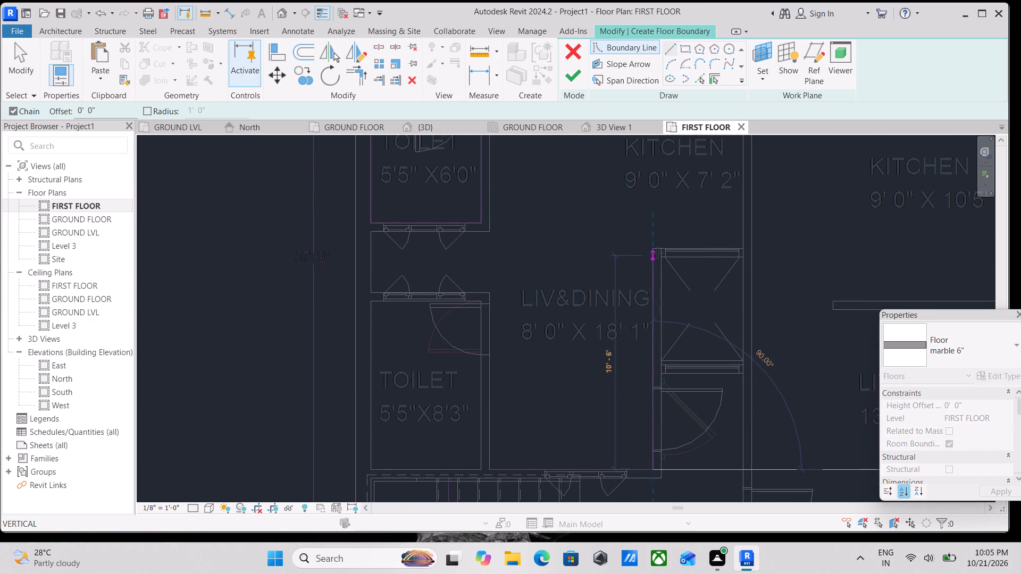
{"action": "left_click", "coordinate": [654, 247]}
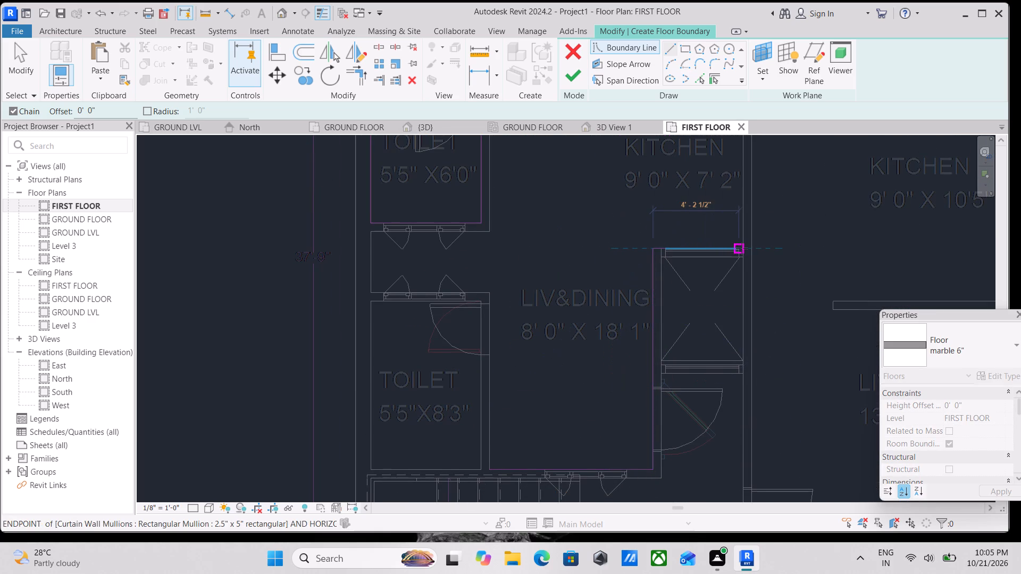
{"action": "left_click", "coordinate": [742, 248]}
{"action": "middle_click_drag", "start_coordinate": [741, 233], "coordinate": [746, 334]}
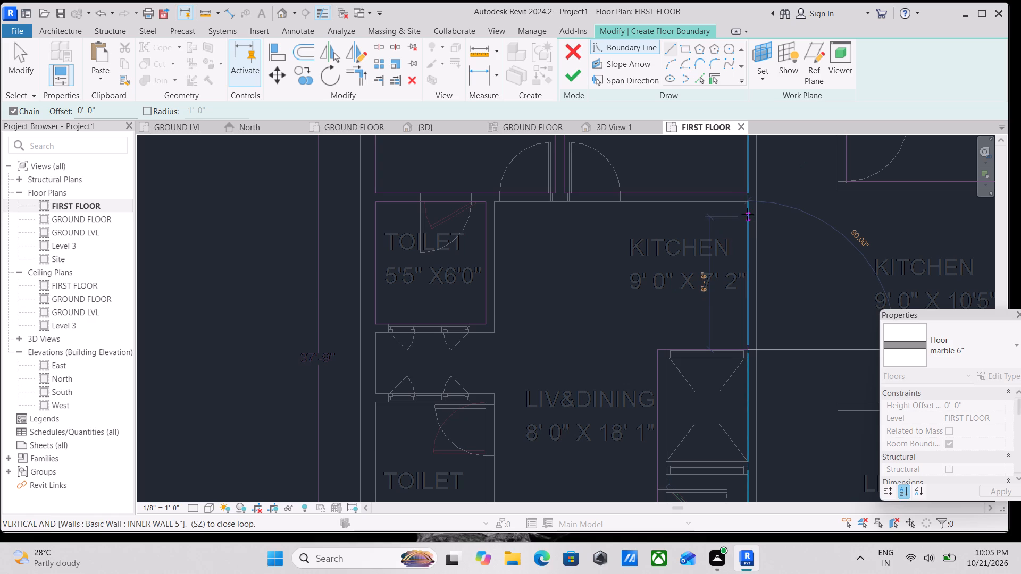
{"action": "left_click", "coordinate": [746, 203]}
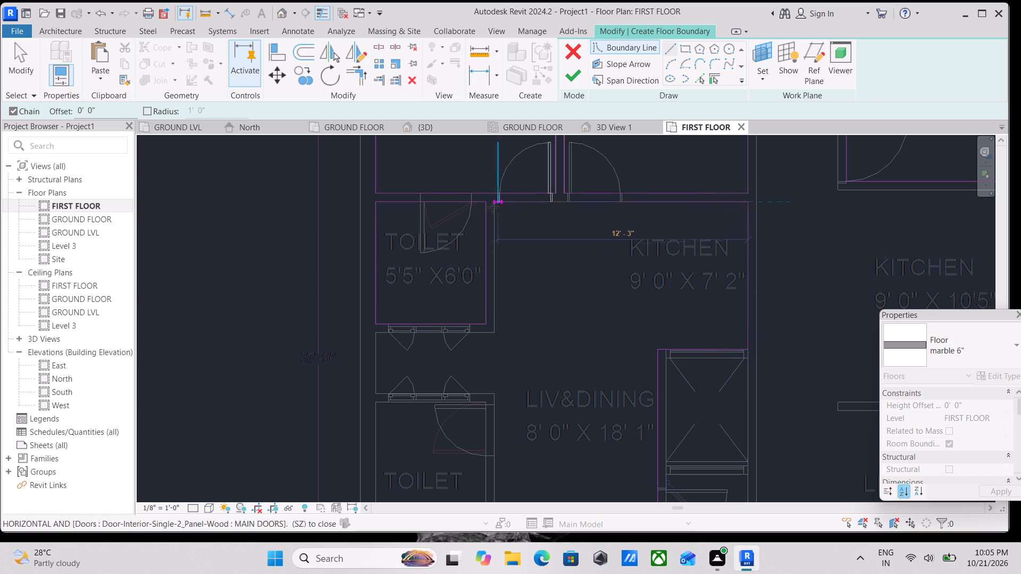
{"action": "left_click", "coordinate": [492, 207]}
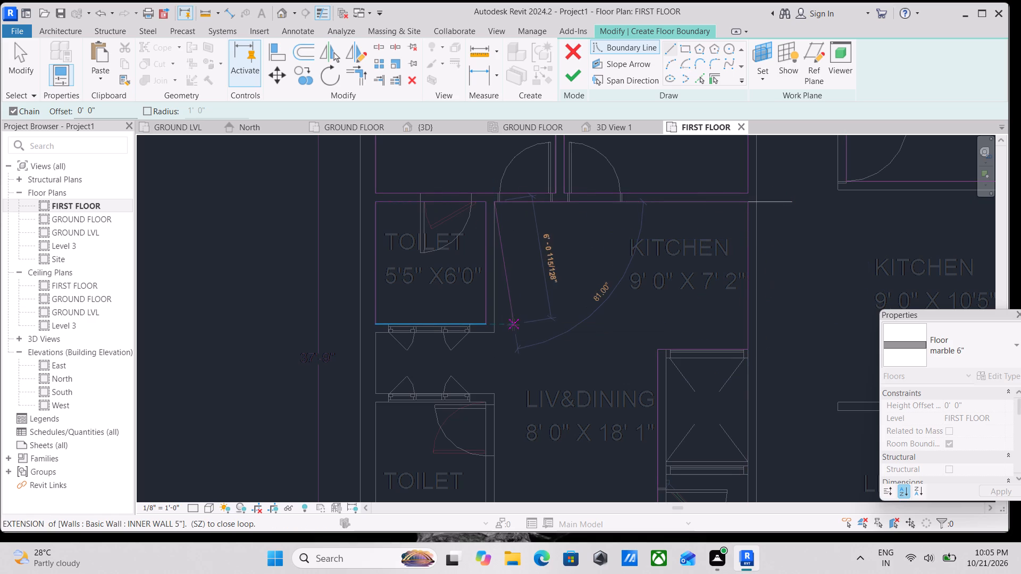
Continue the boundary down the 5'5" x 6'0" toilet wall, around the recess between the toilets, and close it at the living-dining room's lower corner.
{"action": "left_click", "coordinate": [497, 334]}
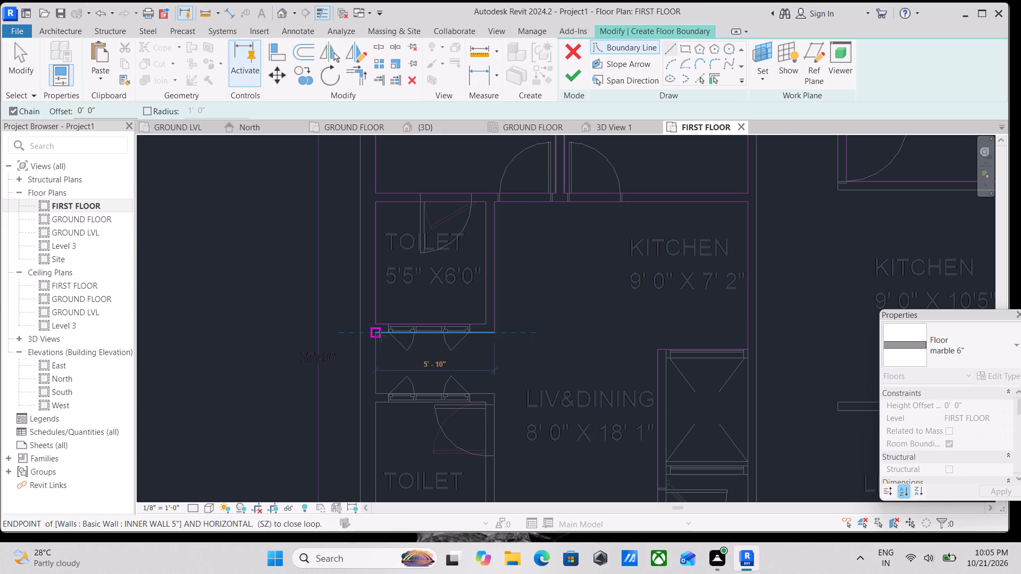
{"action": "left_click", "coordinate": [380, 335]}
{"action": "left_click", "coordinate": [378, 392]}
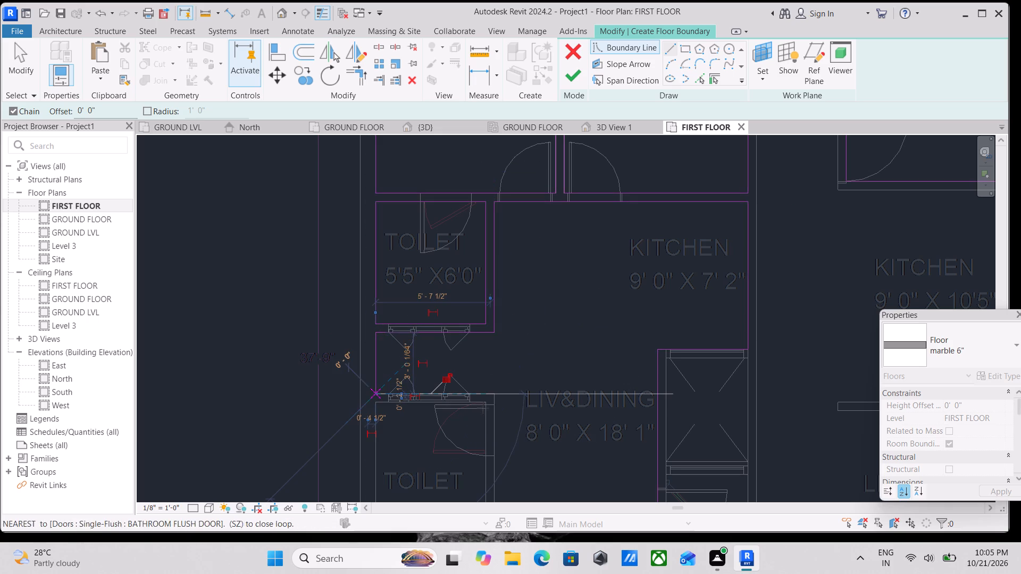
{"action": "left_click", "coordinate": [498, 395]}
{"action": "scroll", "coordinate": [498, 394], "scroll_direction": "down", "scroll_amount": 1}
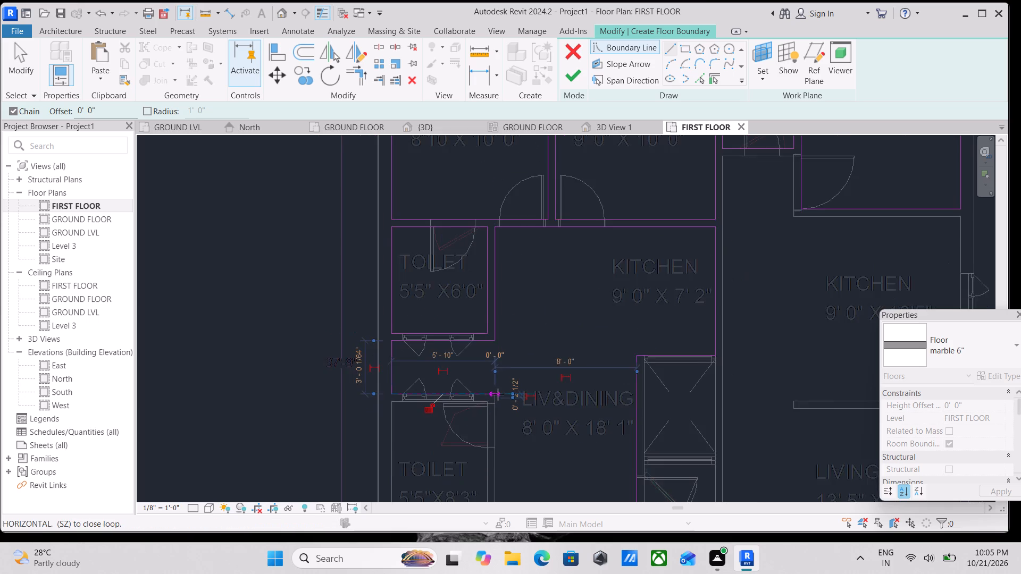
{"action": "middle_click_drag", "start_coordinate": [498, 394], "coordinate": [502, 252]}
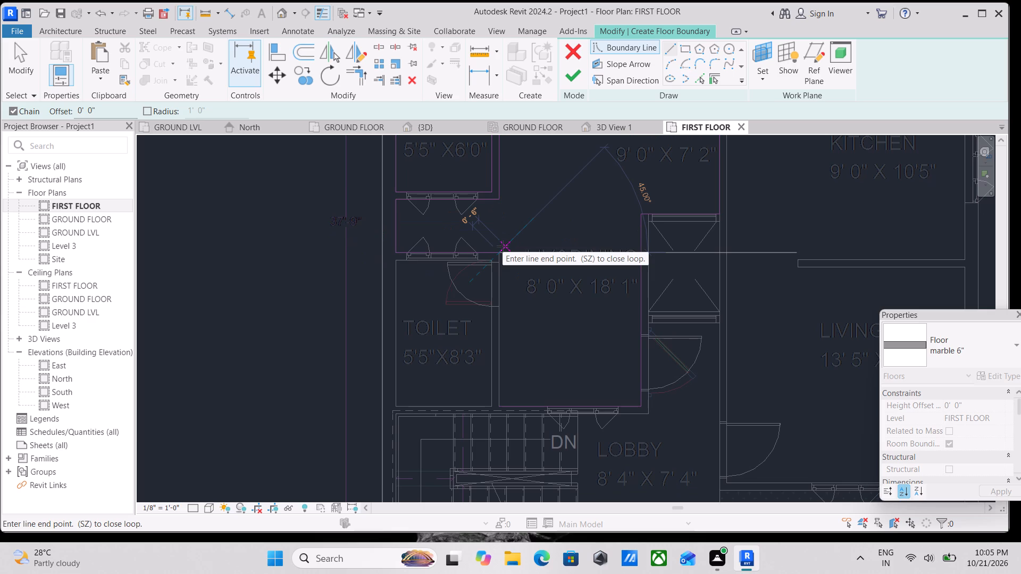
{"action": "scroll", "coordinate": [503, 246], "scroll_direction": "down", "scroll_amount": 3}
{"action": "middle_click_drag", "start_coordinate": [503, 247], "coordinate": [503, 237]}
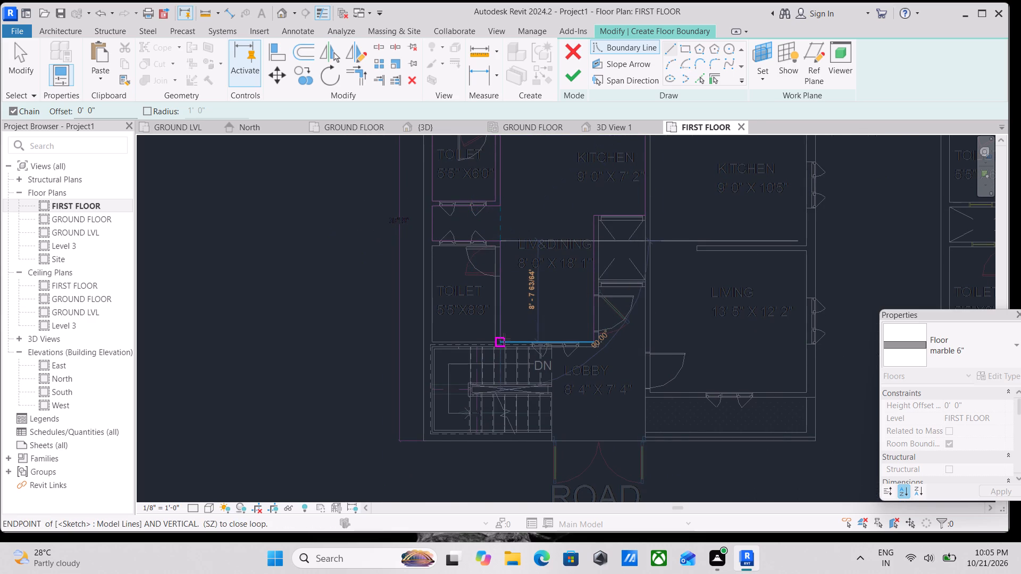
{"action": "left_click", "coordinate": [504, 339]}
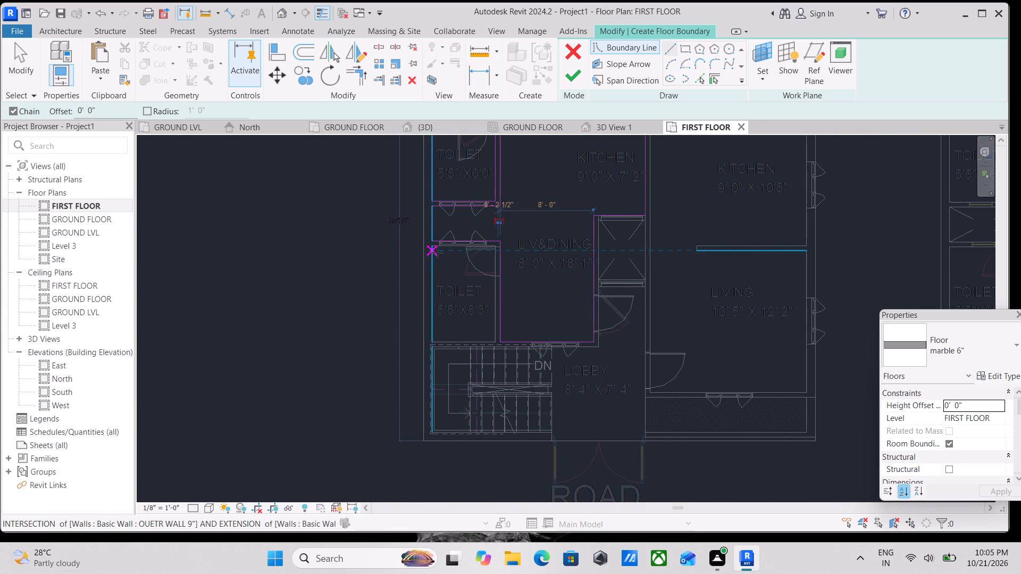
Sketch a rectangular floor boundary along the inner wall faces of the 5'5" x 8'3" toilet.
{"action": "scroll", "coordinate": [437, 252], "scroll_direction": "up", "scroll_amount": 3}
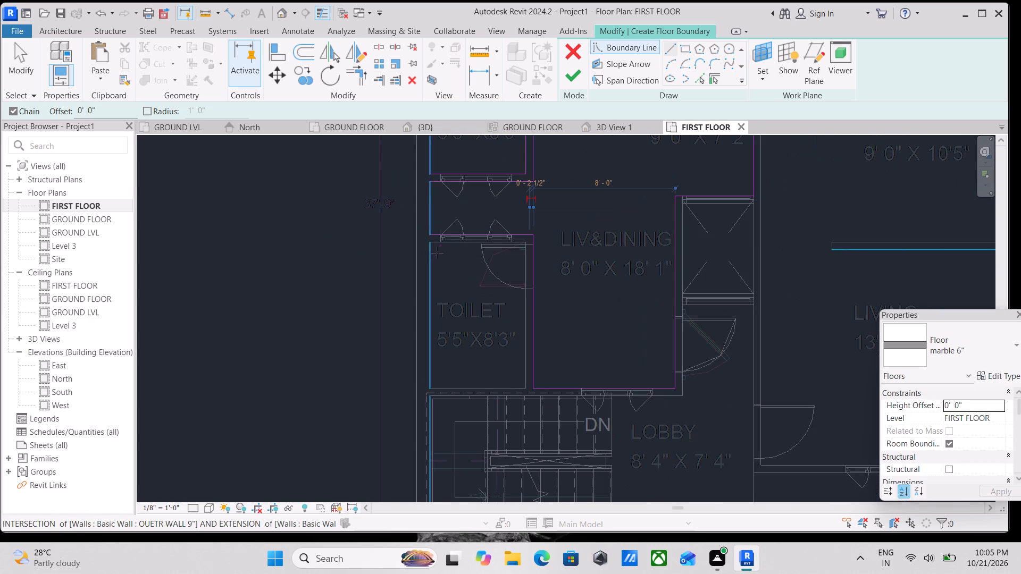
{"action": "left_click", "coordinate": [434, 242]}
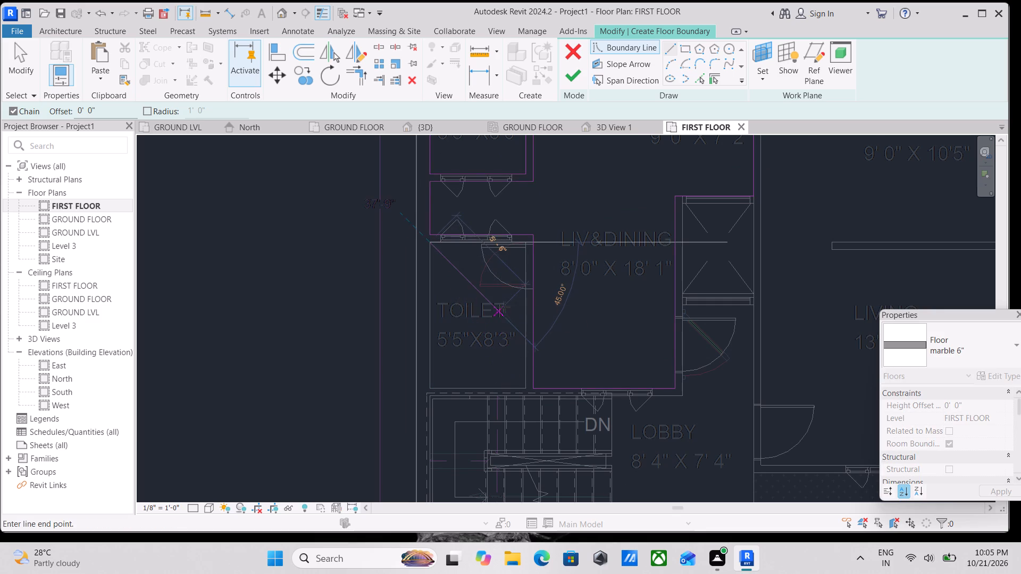
{"action": "key", "text": "Escape"}
{"action": "left_click", "coordinate": [690, 48]}
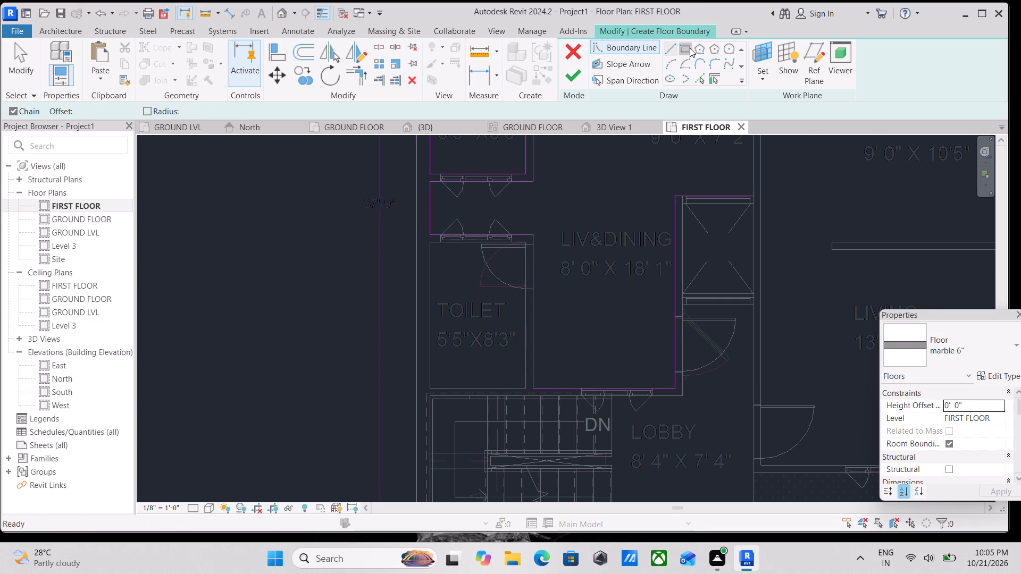
{"action": "left_click", "coordinate": [428, 245]}
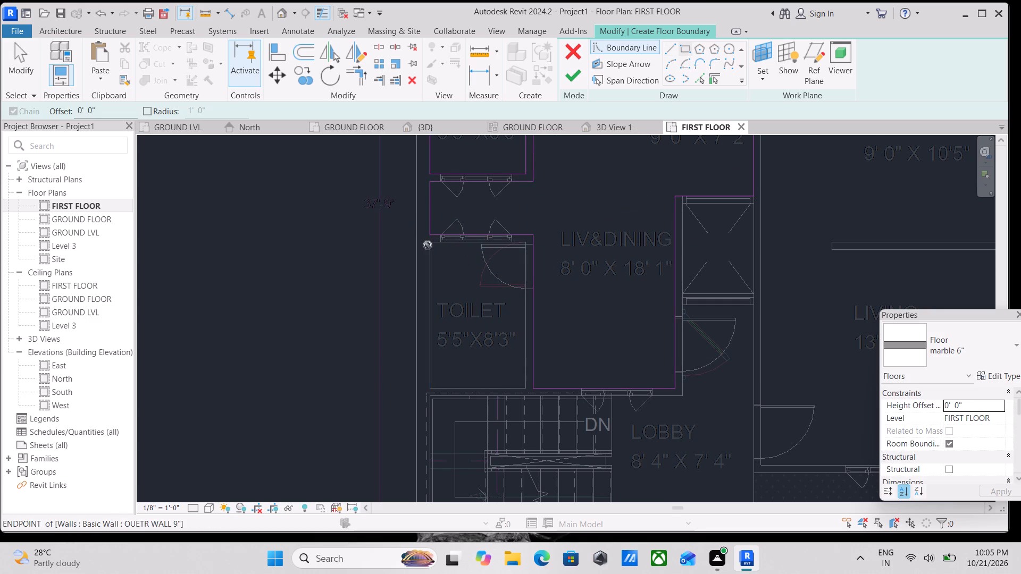
{"action": "left_click", "coordinate": [527, 387]}
Sketch a rectangular floor boundary about 4'-0" wide inside the crossed shaft between the living-dining room and the living room.
{"action": "scroll", "coordinate": [604, 273], "scroll_direction": "down", "scroll_amount": 3}
{"action": "middle_click_drag", "start_coordinate": [604, 273], "coordinate": [529, 191]}
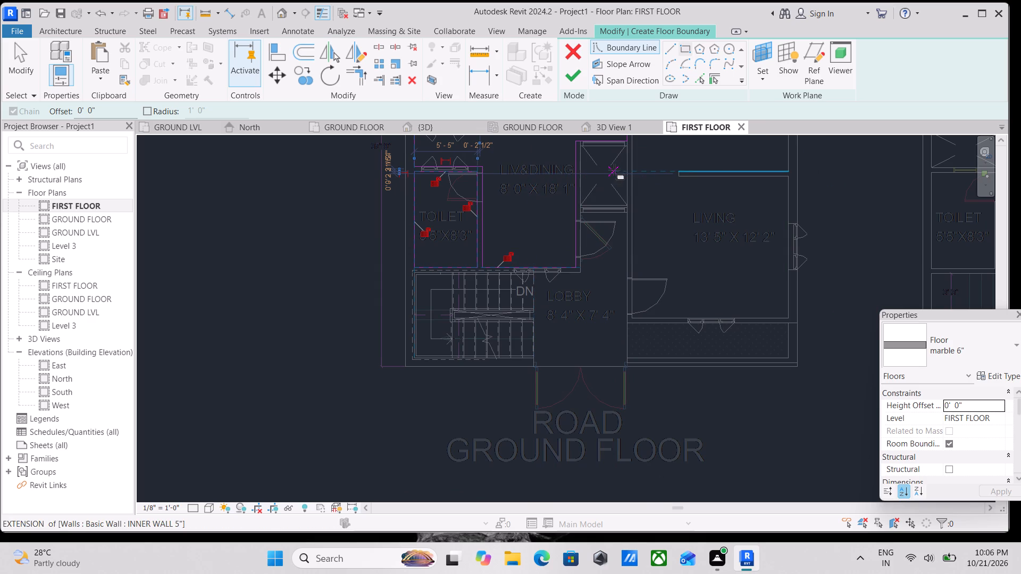
{"action": "middle_click_drag", "start_coordinate": [614, 172], "coordinate": [605, 227]}
{"action": "scroll", "coordinate": [693, 274], "scroll_direction": "up", "scroll_amount": 1}
{"action": "scroll", "coordinate": [590, 334], "scroll_direction": "up", "scroll_amount": 1}
{"action": "middle_click_drag", "start_coordinate": [590, 334], "coordinate": [605, 300]}
{"action": "middle_click_drag", "start_coordinate": [584, 256], "coordinate": [595, 344]}
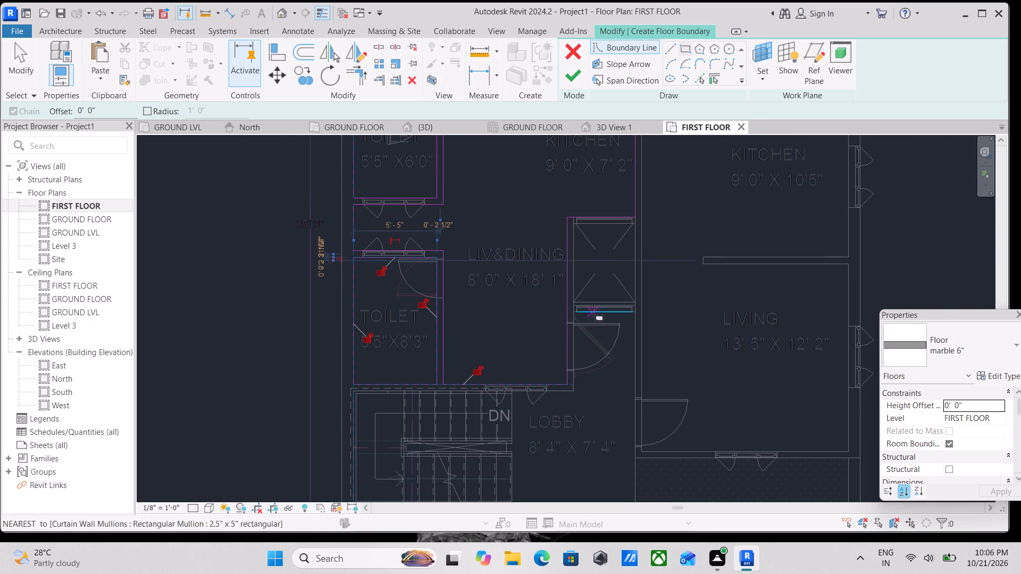
{"action": "left_click", "coordinate": [581, 227]}
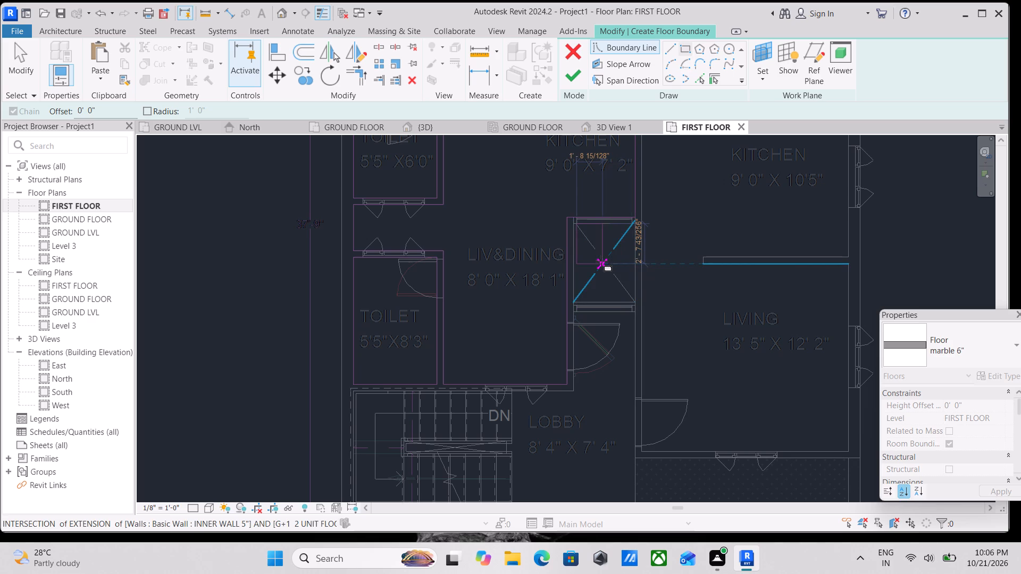
{"action": "key", "text": "Escape"}
{"action": "scroll", "coordinate": [598, 310], "scroll_direction": "up", "scroll_amount": 6}
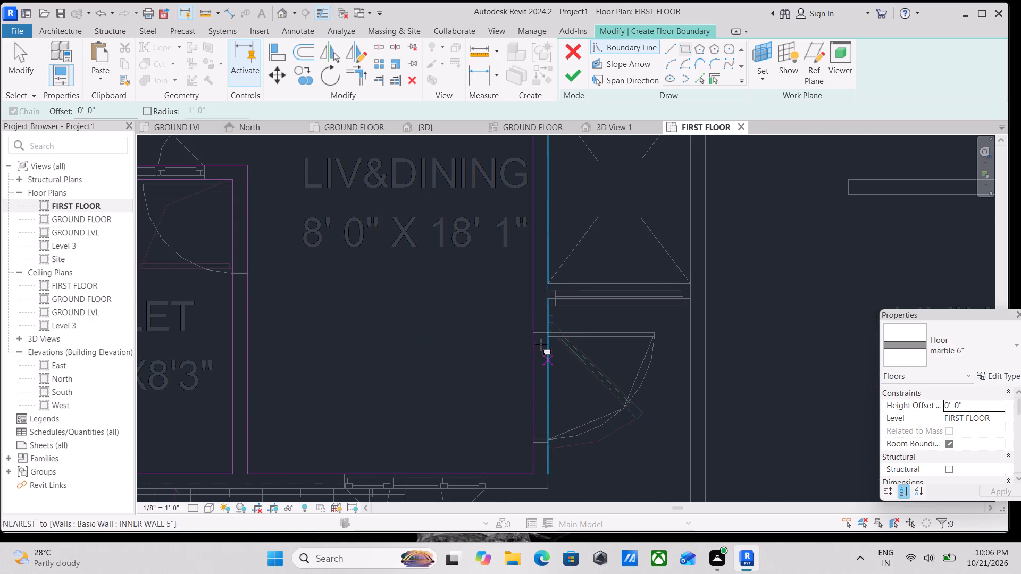
{"action": "left_click", "coordinate": [549, 285]}
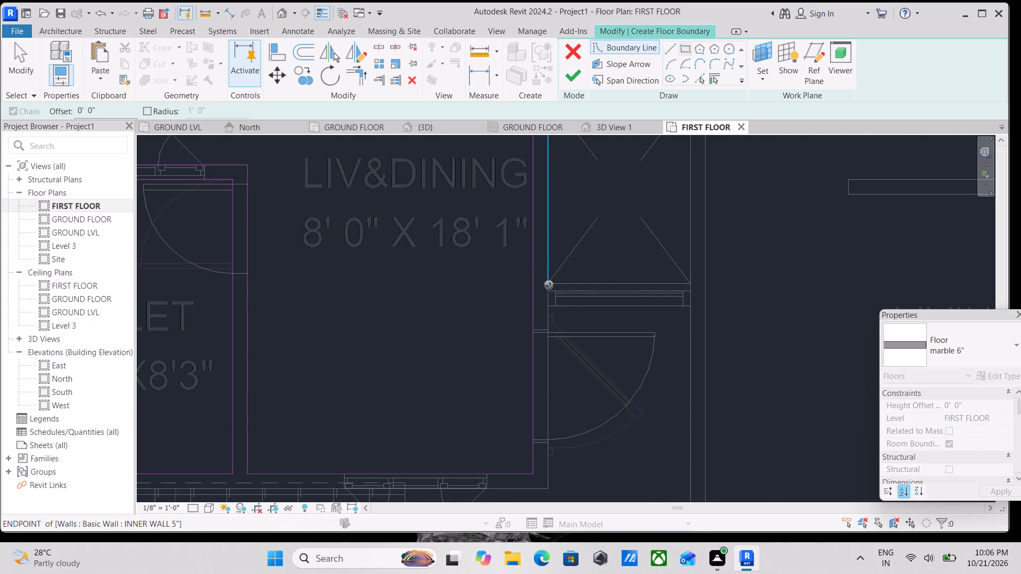
{"action": "middle_click_drag", "start_coordinate": [570, 235], "coordinate": [549, 382]}
{"action": "middle_click_drag", "start_coordinate": [599, 271], "coordinate": [593, 303]}
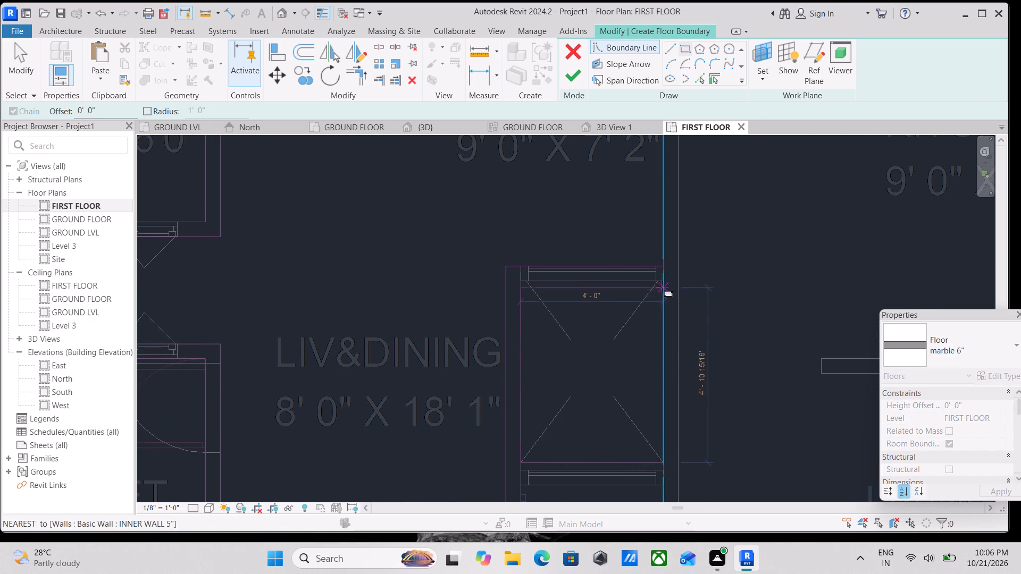
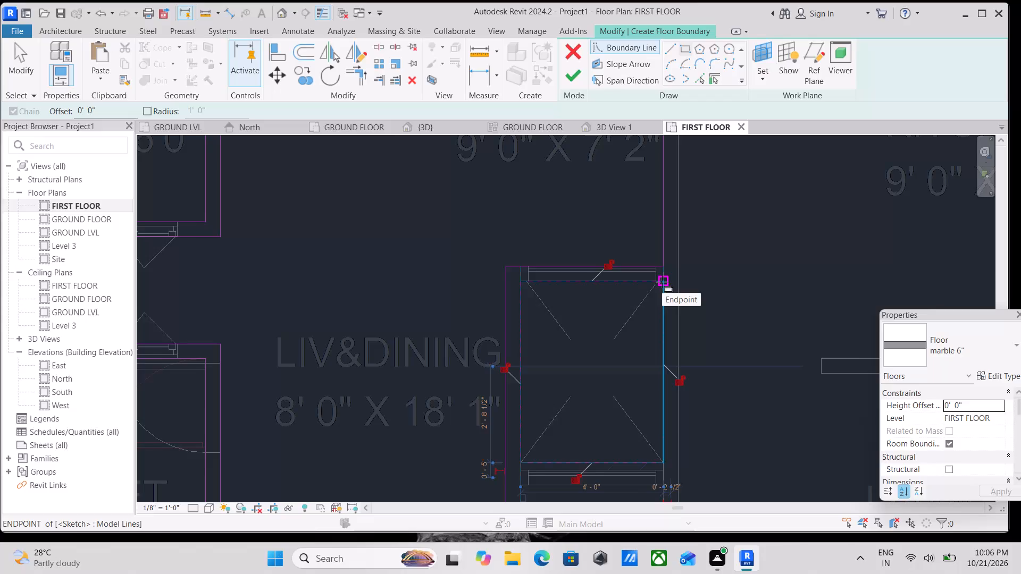
End the rectangle sketching and switch the floor boundary to straight Line drawing for the LIVING and KITCHEN area.
{"action": "key", "text": "Escape"}
{"action": "scroll", "coordinate": [645, 305], "scroll_direction": "down", "scroll_amount": 5}
{"action": "scroll", "coordinate": [727, 280], "scroll_direction": "down", "scroll_amount": 3}
{"action": "middle_click_drag", "start_coordinate": [727, 280], "coordinate": [588, 277]}
{"action": "middle_click_drag", "start_coordinate": [628, 243], "coordinate": [597, 322]}
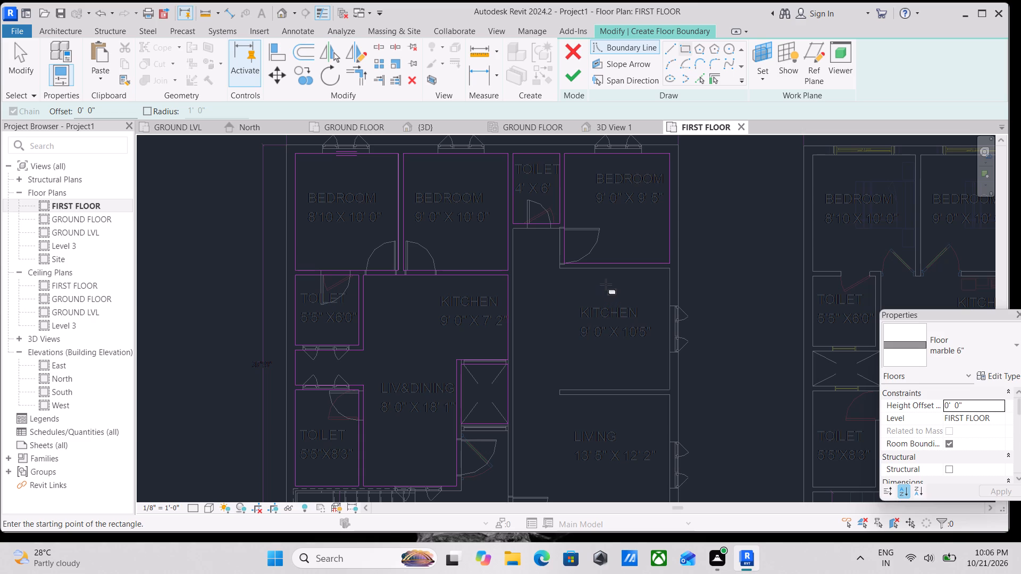
{"action": "scroll", "coordinate": [608, 302], "scroll_direction": "down", "scroll_amount": 2}
{"action": "middle_click_drag", "start_coordinate": [607, 298], "coordinate": [614, 233]}
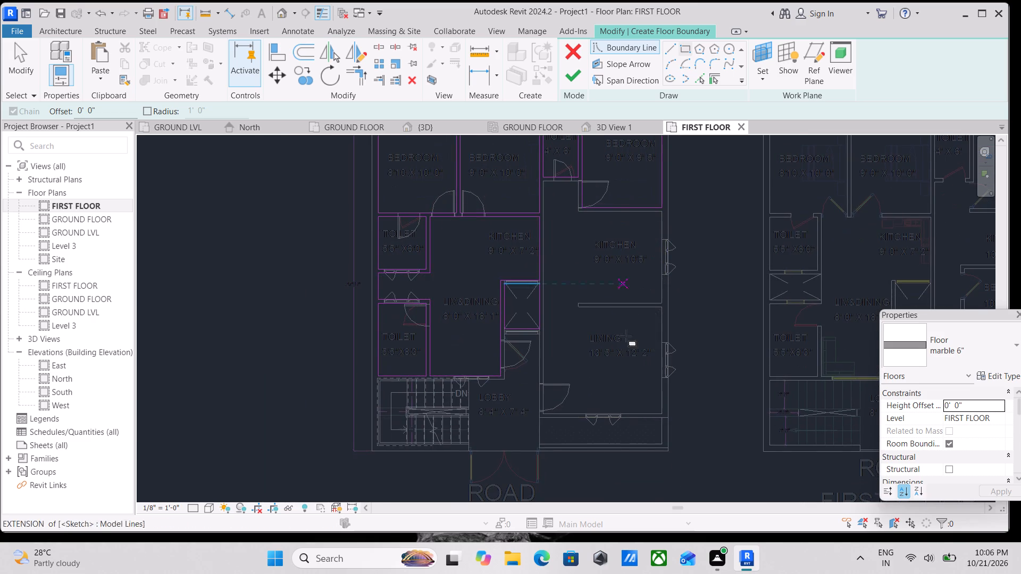
{"action": "scroll", "coordinate": [561, 413], "scroll_direction": "up", "scroll_amount": 5}
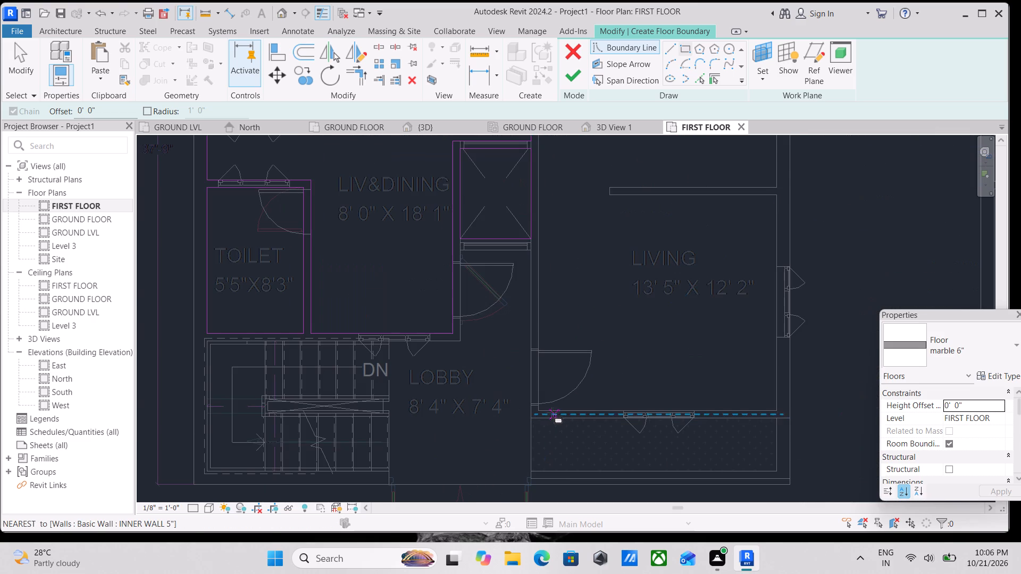
{"action": "left_click", "coordinate": [671, 50]}
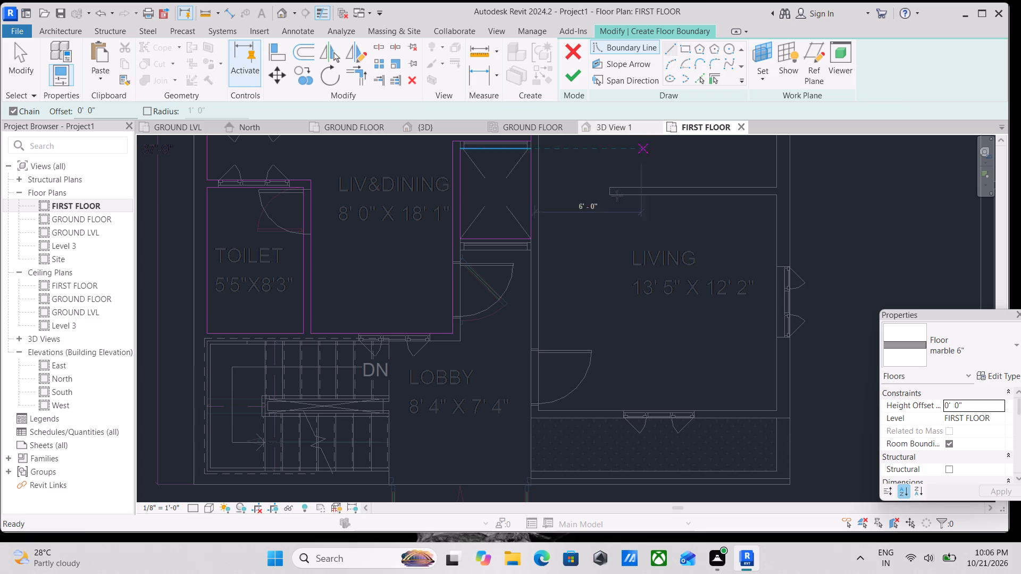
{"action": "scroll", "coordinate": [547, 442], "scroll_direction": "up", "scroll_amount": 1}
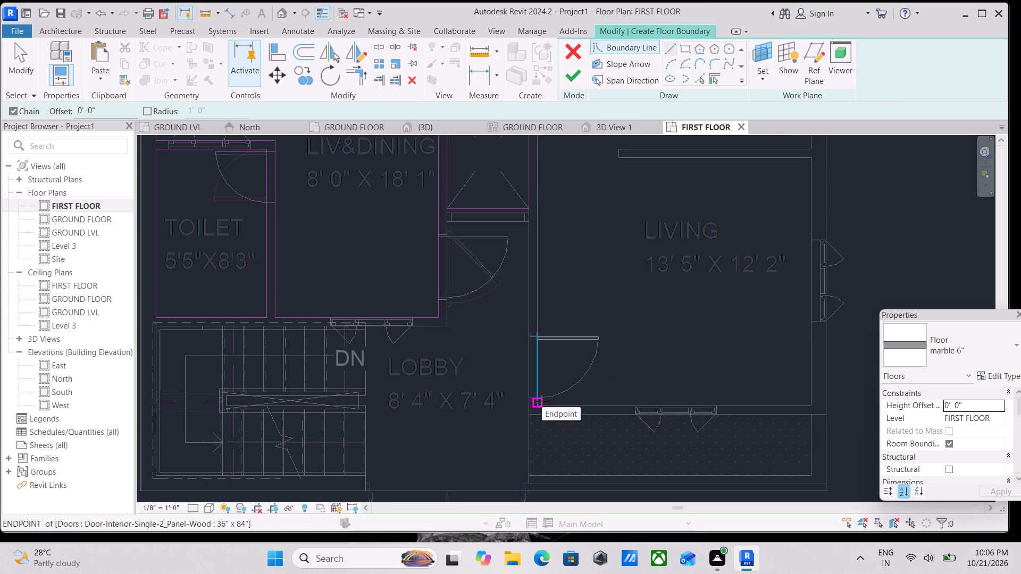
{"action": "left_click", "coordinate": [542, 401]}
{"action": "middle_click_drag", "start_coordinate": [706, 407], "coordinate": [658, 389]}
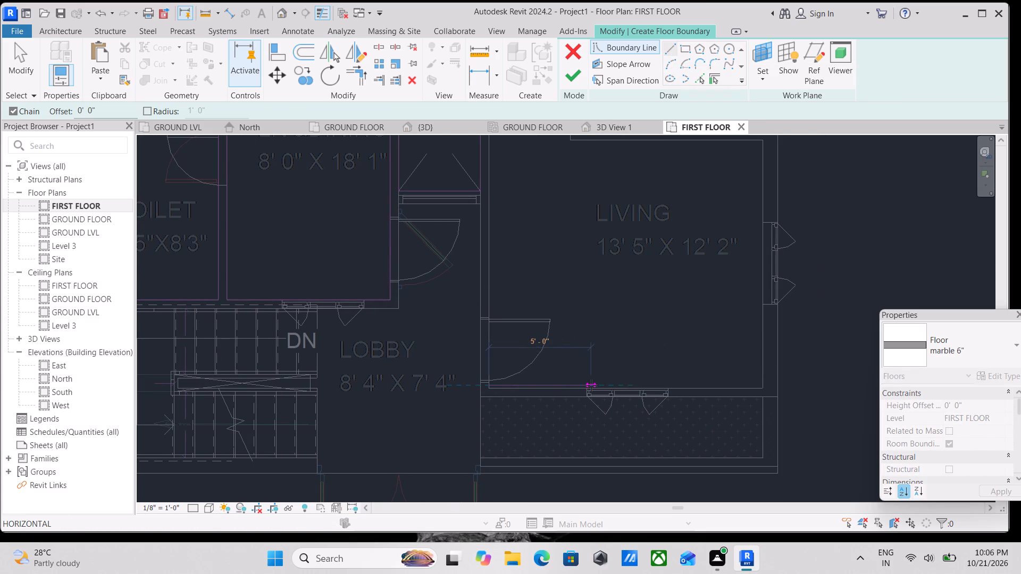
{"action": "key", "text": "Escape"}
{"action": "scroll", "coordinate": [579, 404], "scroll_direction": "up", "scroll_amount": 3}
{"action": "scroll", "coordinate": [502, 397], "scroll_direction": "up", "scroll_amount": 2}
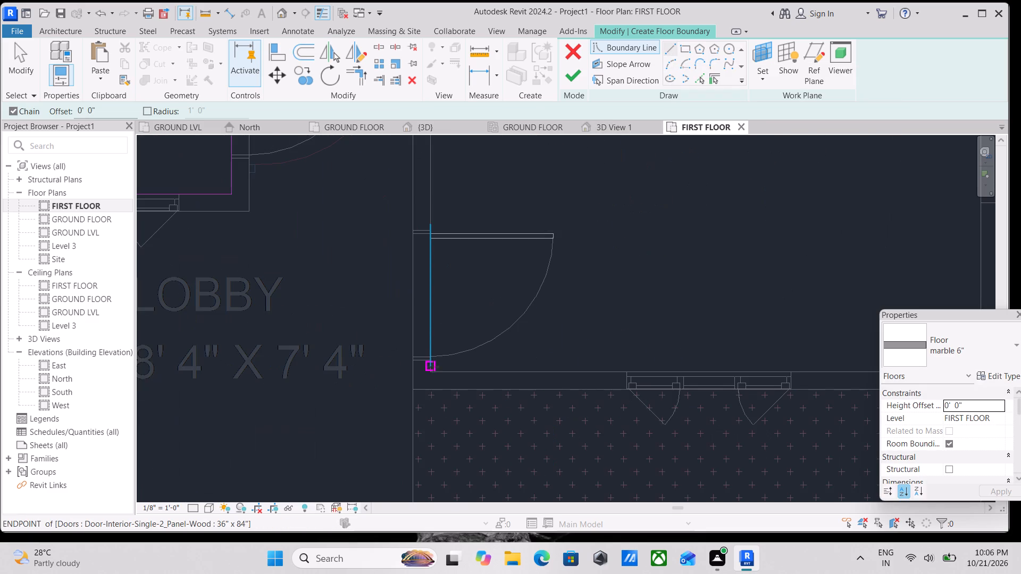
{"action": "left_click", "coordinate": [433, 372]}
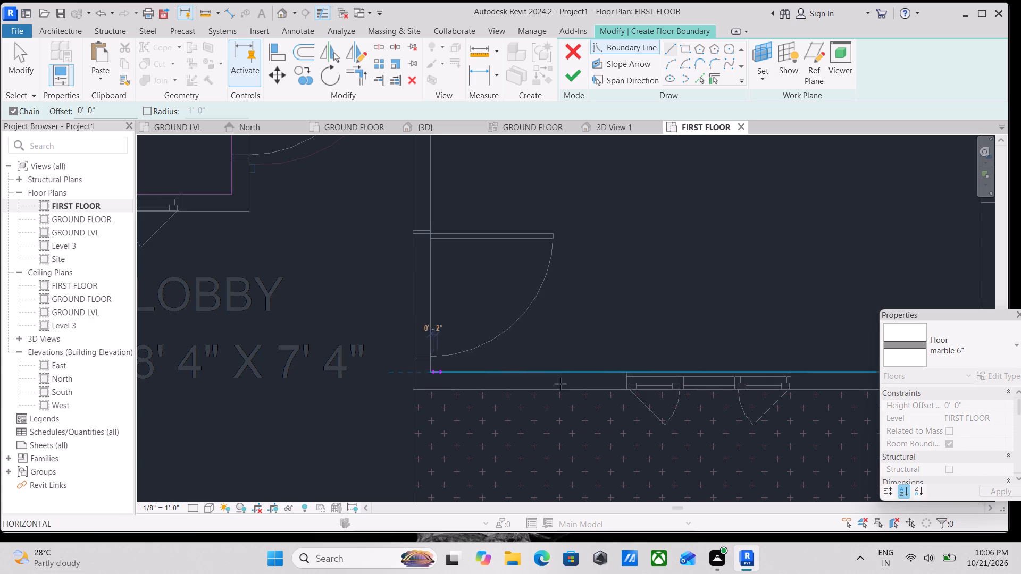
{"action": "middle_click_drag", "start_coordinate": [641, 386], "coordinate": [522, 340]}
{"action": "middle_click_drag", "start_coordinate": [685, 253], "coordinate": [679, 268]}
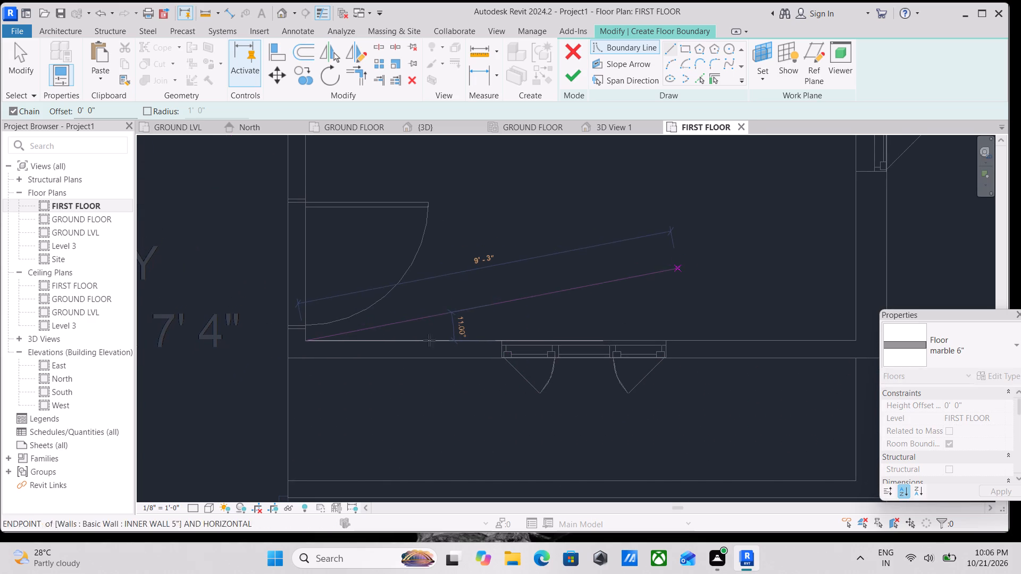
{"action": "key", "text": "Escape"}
Draw boundary lines from the LIVING room's southwest corner along its south inner wall face, and 12' 2" up its east face to the partition.
{"action": "scroll", "coordinate": [315, 351], "scroll_direction": "up", "scroll_amount": 2}
{"action": "left_click", "coordinate": [307, 337]}
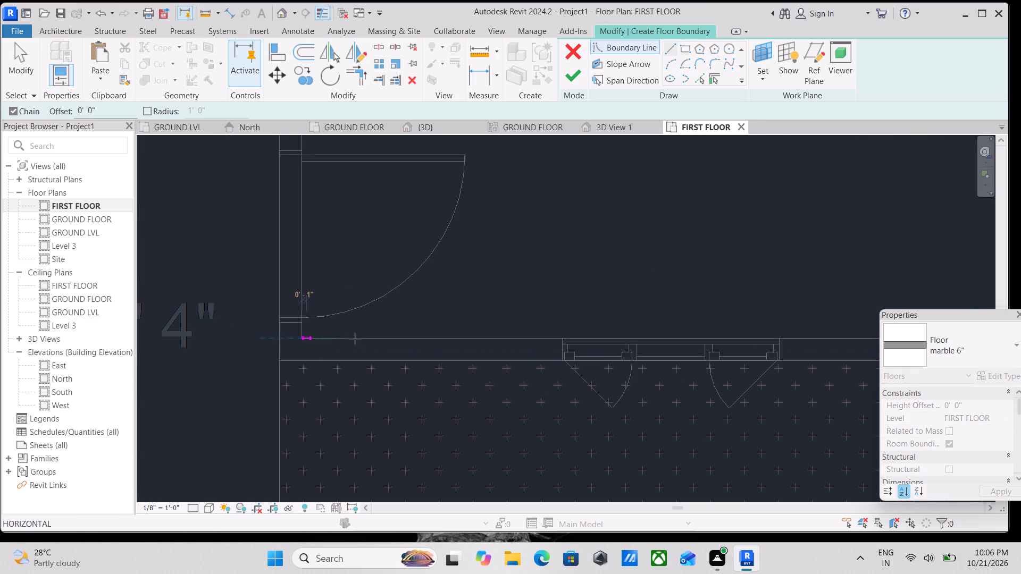
{"action": "middle_click_drag", "start_coordinate": [570, 348], "coordinate": [396, 325]}
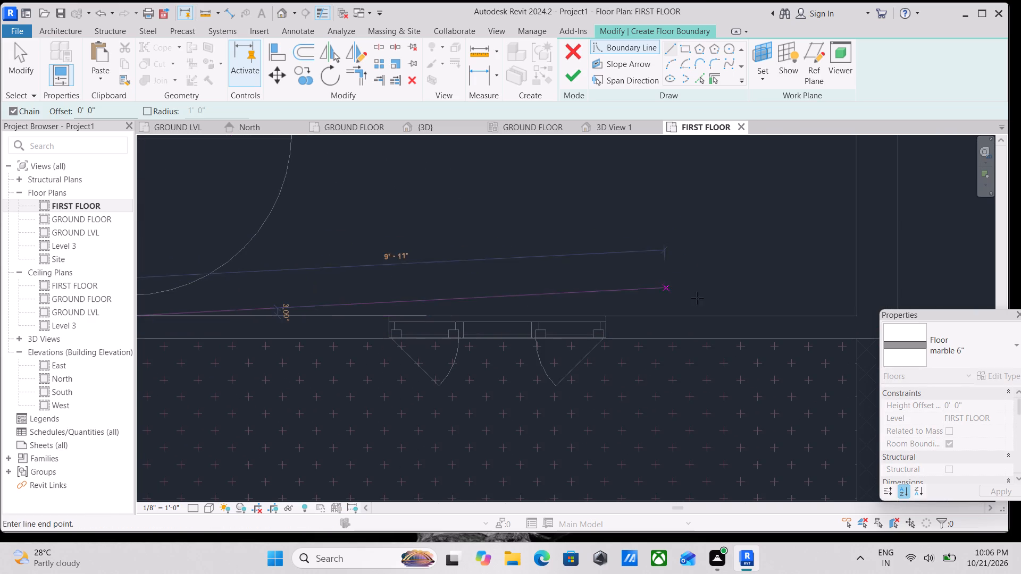
{"action": "scroll", "coordinate": [717, 308], "scroll_direction": "down", "scroll_amount": 2}
{"action": "middle_click_drag", "start_coordinate": [717, 308], "coordinate": [651, 290]}
{"action": "scroll", "coordinate": [652, 290], "scroll_direction": "up", "scroll_amount": 1}
{"action": "left_click", "coordinate": [774, 298]}
{"action": "middle_click_drag", "start_coordinate": [771, 242], "coordinate": [771, 255]}
{"action": "scroll", "coordinate": [771, 242], "scroll_direction": "down", "scroll_amount": 1}
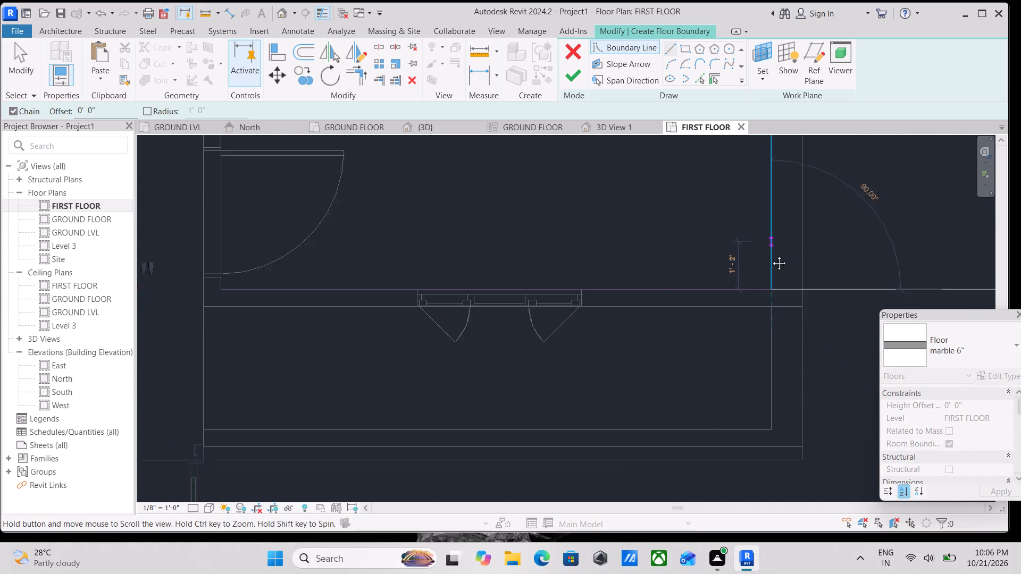
{"action": "middle_click_drag", "start_coordinate": [771, 255], "coordinate": [767, 343]}
{"action": "scroll", "coordinate": [768, 344], "scroll_direction": "up", "scroll_amount": 1}
{"action": "scroll", "coordinate": [773, 201], "scroll_direction": "down", "scroll_amount": 3}
{"action": "middle_click_drag", "start_coordinate": [773, 201], "coordinate": [776, 341]}
{"action": "middle_click_drag", "start_coordinate": [785, 190], "coordinate": [788, 330]}
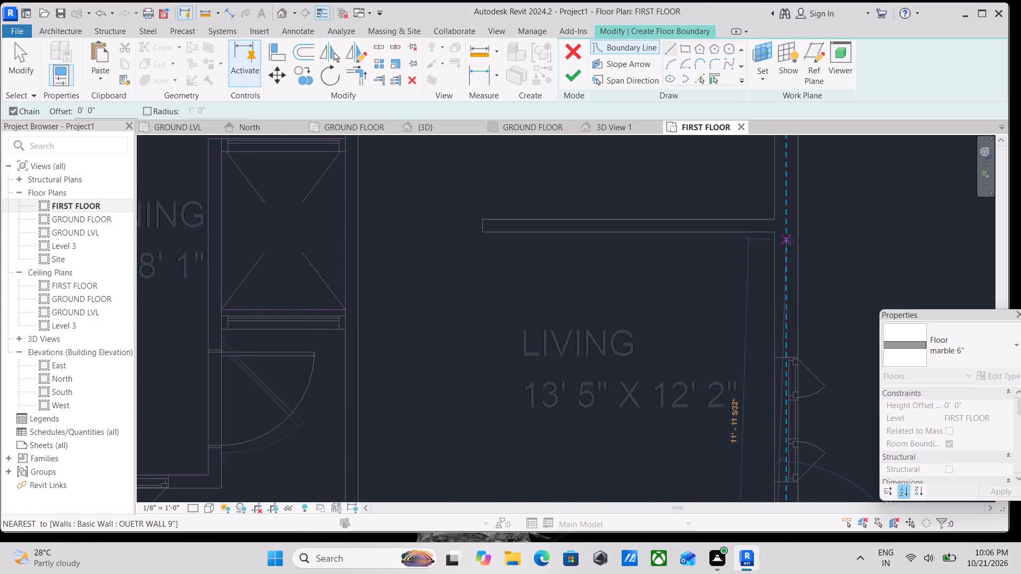
{"action": "left_click", "coordinate": [776, 231]}
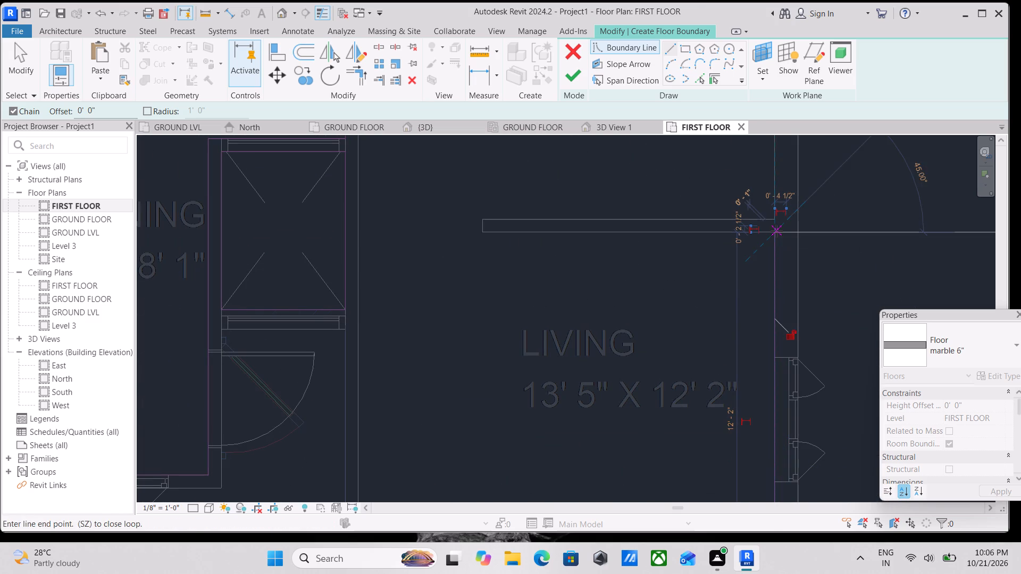
Wrap the boundary around the free end of the 5" wall between LIVING and KITCHEN, returning 9' 5" to the east wall.
{"action": "left_click", "coordinate": [482, 230]}
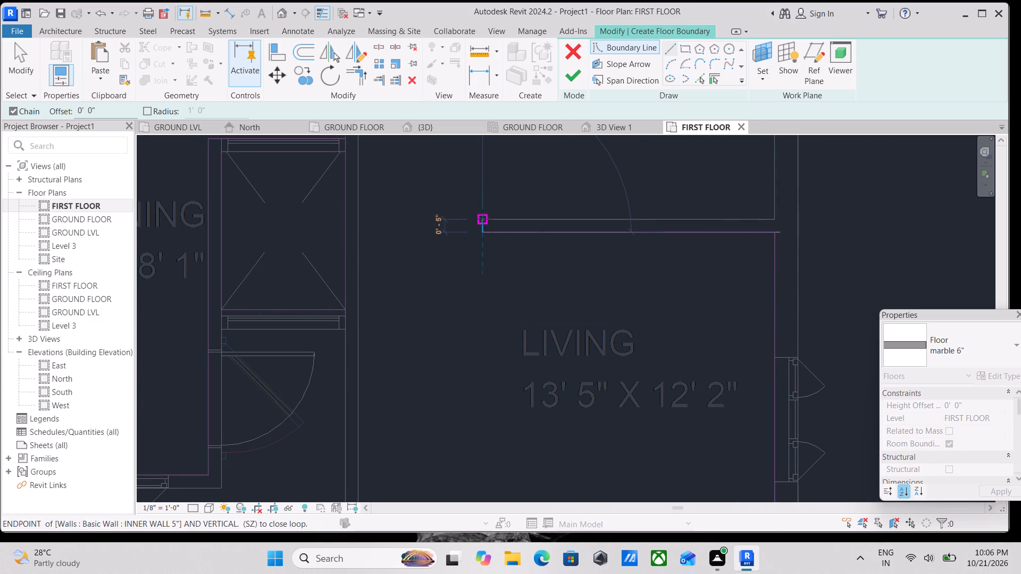
{"action": "scroll", "coordinate": [483, 213], "scroll_direction": "up", "scroll_amount": 2}
{"action": "left_click", "coordinate": [483, 220]}
{"action": "middle_click_drag", "start_coordinate": [637, 220], "coordinate": [547, 226]}
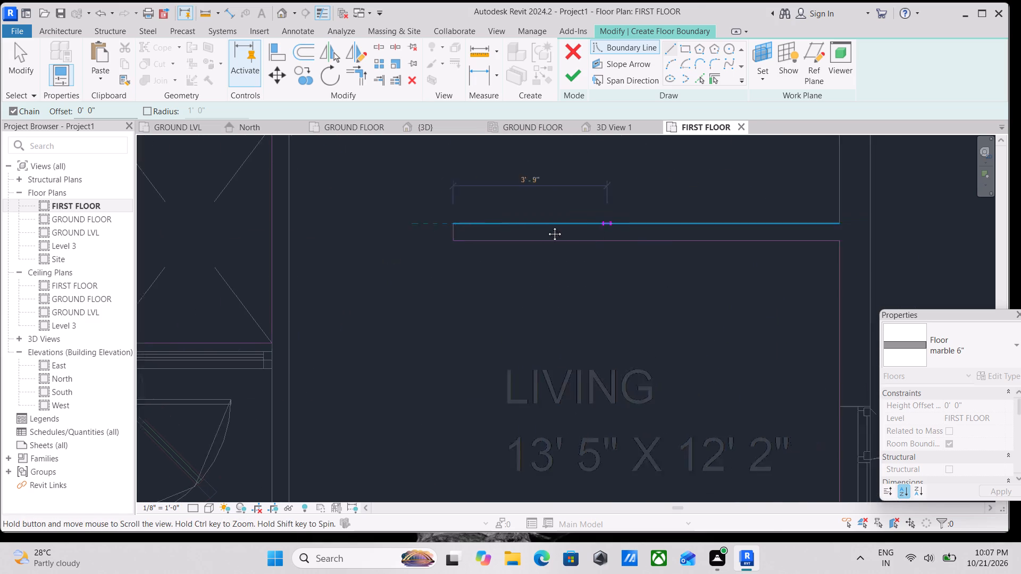
{"action": "middle_click_drag", "start_coordinate": [547, 226], "coordinate": [506, 230]}
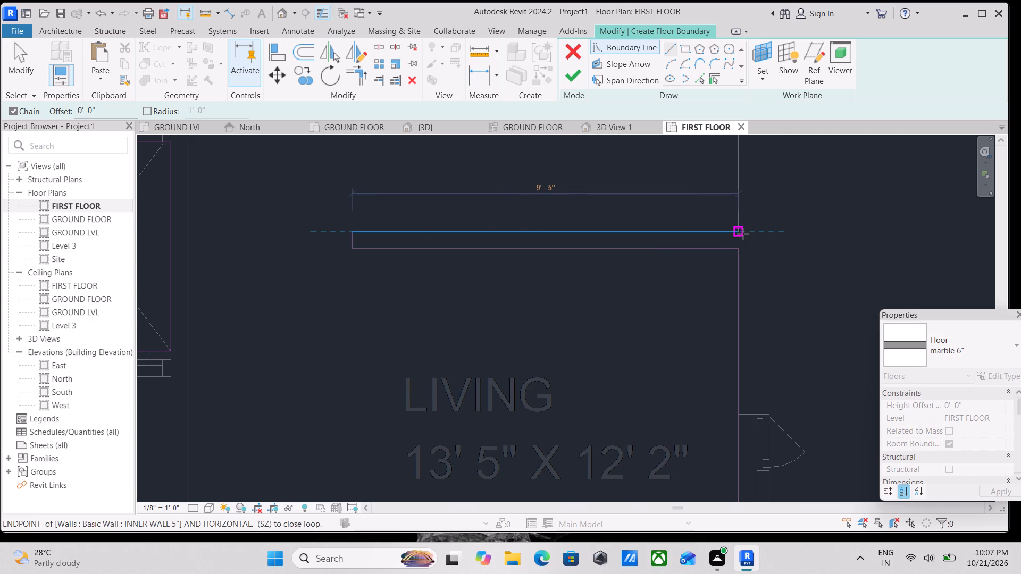
{"action": "left_click", "coordinate": [743, 234]}
Continue the boundary up the kitchen's east inner face and along its north wall to the outer corner beside the bedroom door.
{"action": "middle_click_drag", "start_coordinate": [741, 183], "coordinate": [738, 335]}
{"action": "scroll", "coordinate": [746, 205], "scroll_direction": "down", "scroll_amount": 2}
{"action": "middle_click_drag", "start_coordinate": [746, 205], "coordinate": [748, 335]}
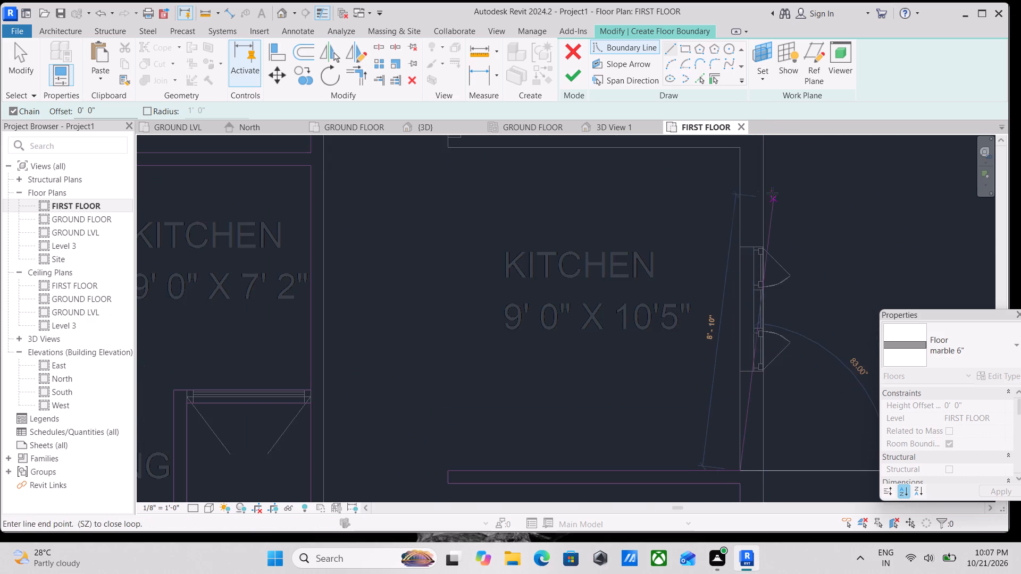
{"action": "middle_click_drag", "start_coordinate": [772, 193], "coordinate": [752, 325]}
{"action": "left_click", "coordinate": [723, 281]}
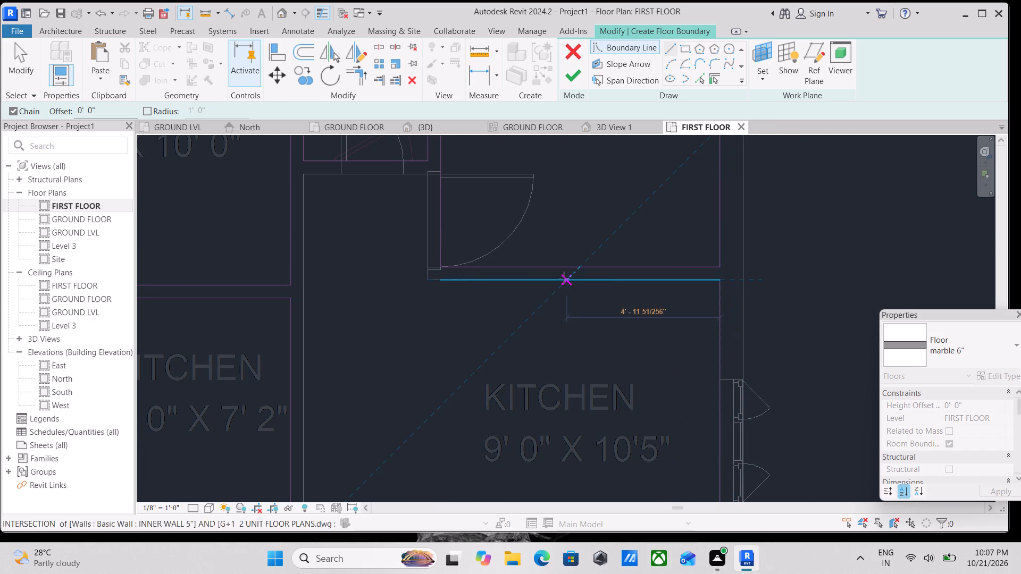
{"action": "middle_click_drag", "start_coordinate": [564, 277], "coordinate": [679, 277]}
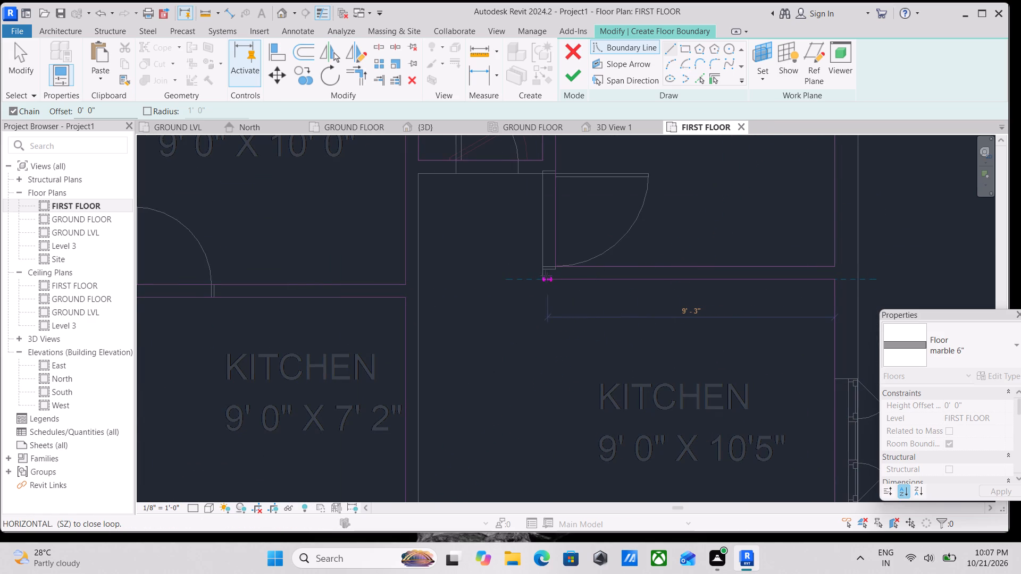
{"action": "left_click", "coordinate": [540, 280]}
Close the loop through the passage: about 3' 5" up the bedroom wall, across below the 4' X 6' toilet, and down to the LIVING room's starting corner.
{"action": "middle_click_drag", "start_coordinate": [542, 210], "coordinate": [562, 286]}
{"action": "middle_click_drag", "start_coordinate": [568, 219], "coordinate": [576, 292]}
{"action": "scroll", "coordinate": [568, 220], "scroll_direction": "down", "scroll_amount": 1}
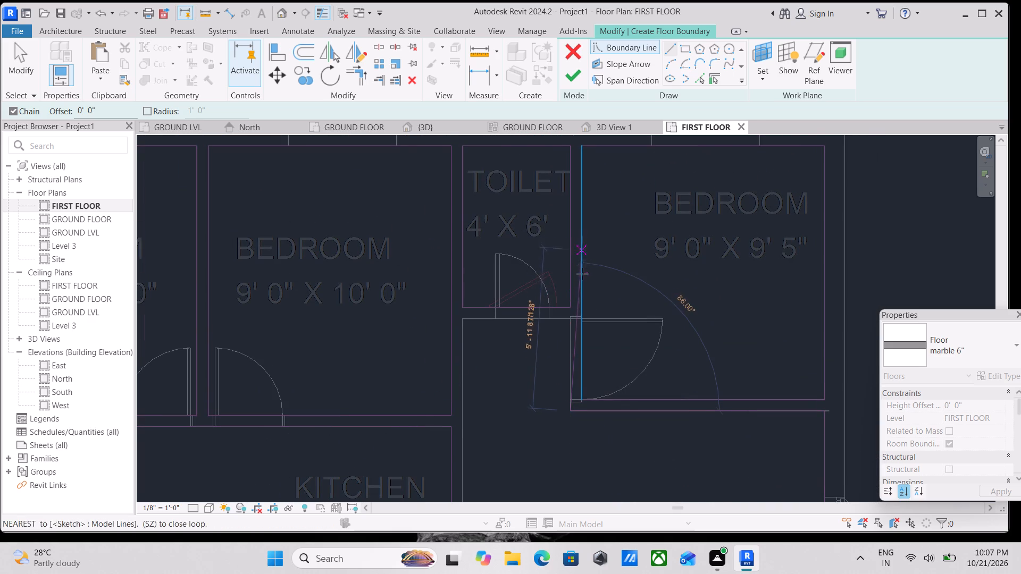
{"action": "left_click", "coordinate": [570, 316]}
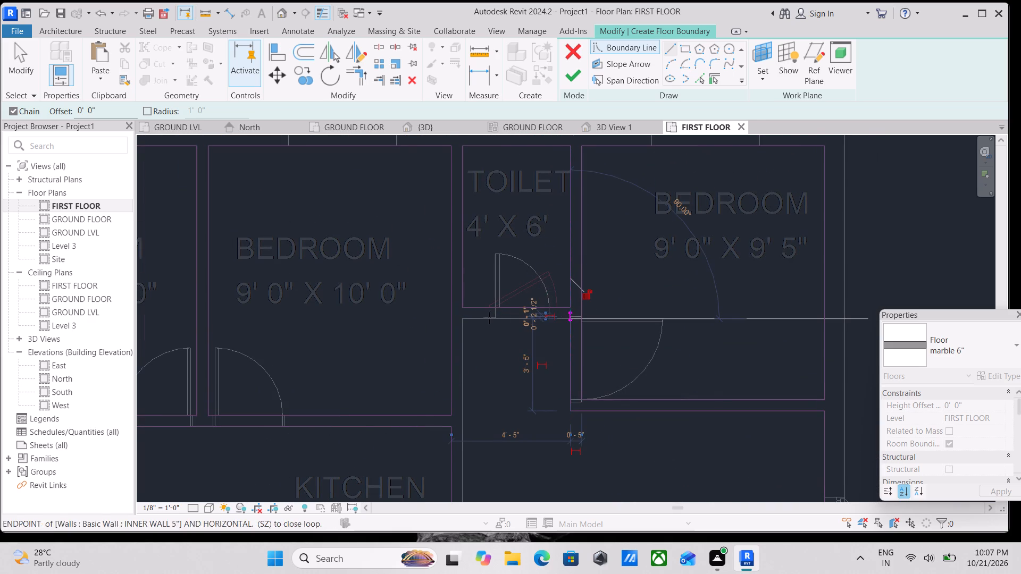
{"action": "left_click", "coordinate": [467, 319]}
{"action": "scroll", "coordinate": [465, 386], "scroll_direction": "down", "scroll_amount": 3}
{"action": "middle_click_drag", "start_coordinate": [464, 386], "coordinate": [460, 366]}
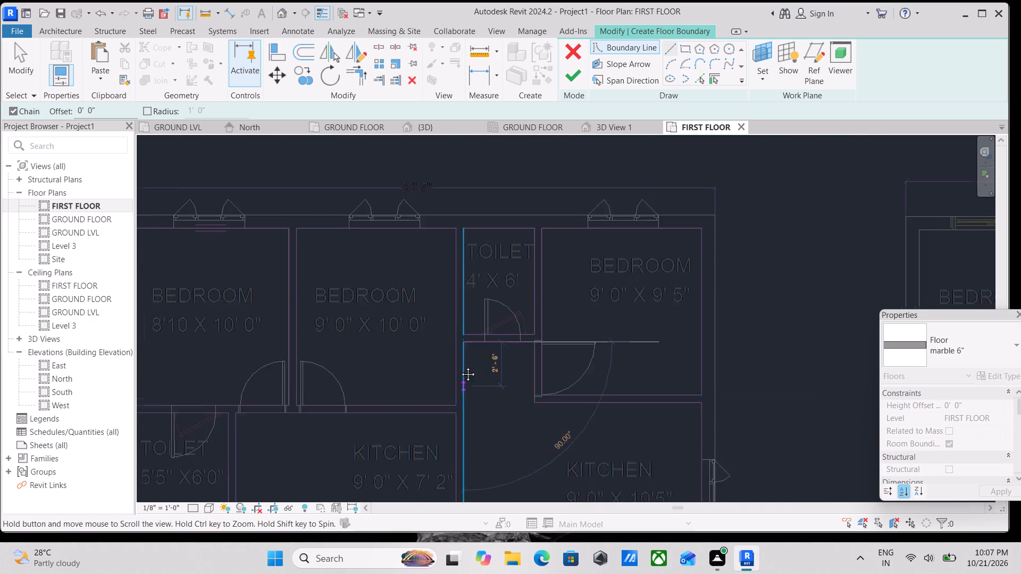
{"action": "middle_click_drag", "start_coordinate": [460, 366], "coordinate": [479, 129]}
{"action": "scroll", "coordinate": [496, 164], "scroll_direction": "down", "scroll_amount": 3}
{"action": "middle_click_drag", "start_coordinate": [496, 164], "coordinate": [500, 91]}
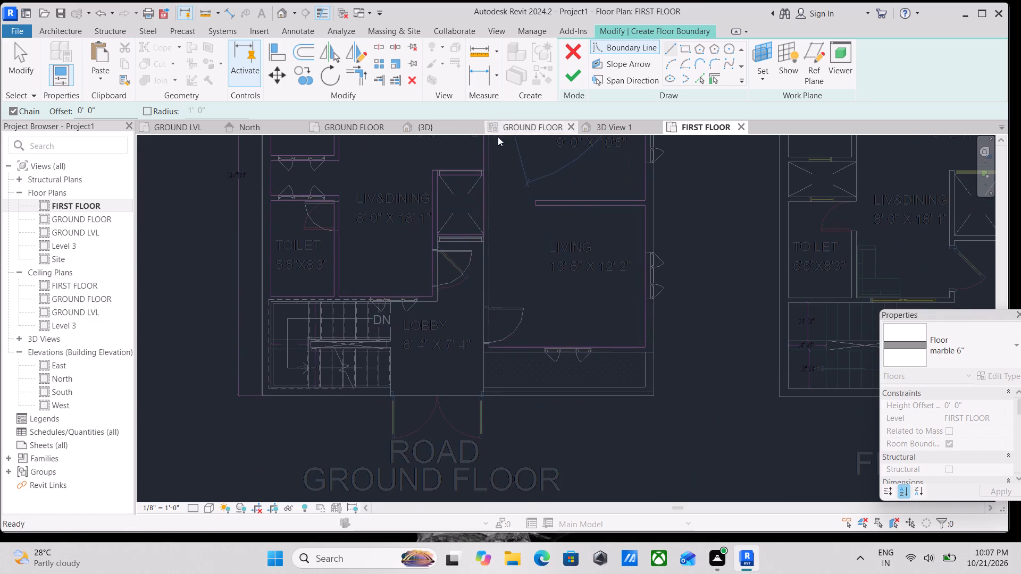
{"action": "left_click", "coordinate": [490, 344]}
Start the LOBBY boundary at the outer edge beside the stair, running 8' 1" along the stair end and across to the LIV&DINING wall corner.
{"action": "scroll", "coordinate": [516, 250], "scroll_direction": "down", "scroll_amount": 1}
{"action": "middle_click_drag", "start_coordinate": [516, 250], "coordinate": [541, 273]}
{"action": "scroll", "coordinate": [557, 255], "scroll_direction": "down", "scroll_amount": 2}
{"action": "middle_click_drag", "start_coordinate": [557, 255], "coordinate": [558, 266]}
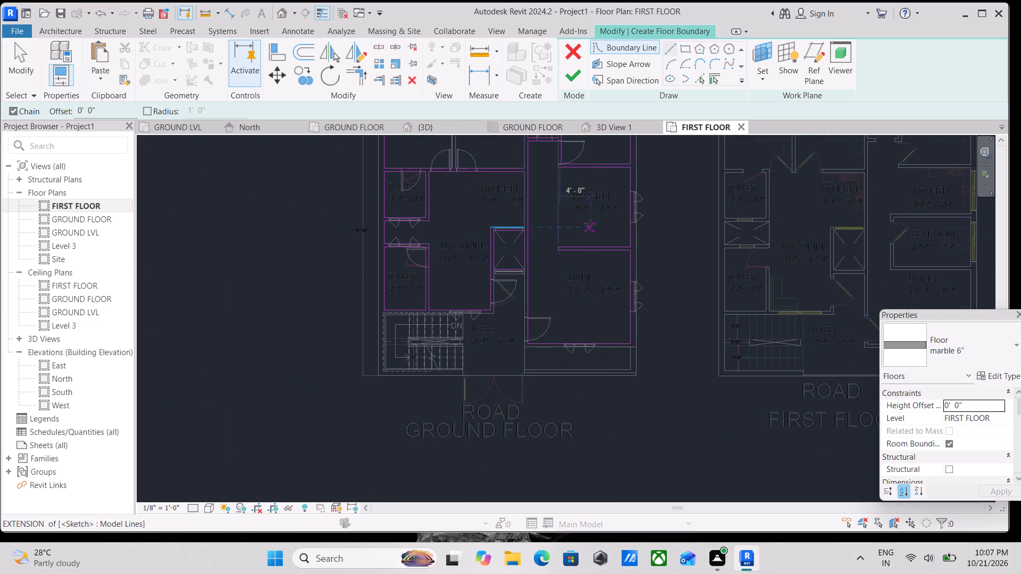
{"action": "scroll", "coordinate": [414, 375], "scroll_direction": "up", "scroll_amount": 4}
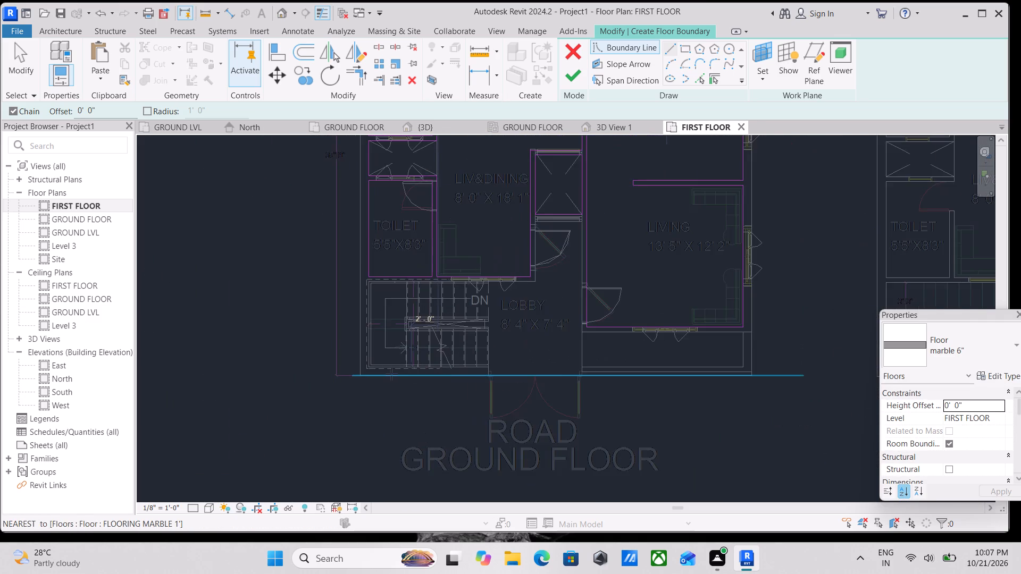
{"action": "scroll", "coordinate": [506, 384], "scroll_direction": "up", "scroll_amount": 3}
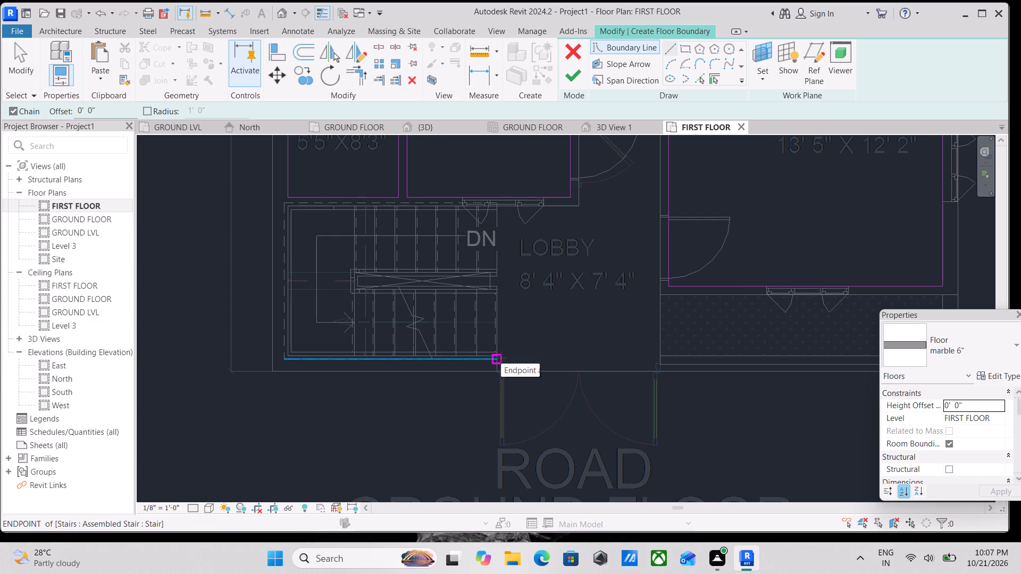
{"action": "left_click", "coordinate": [498, 373]}
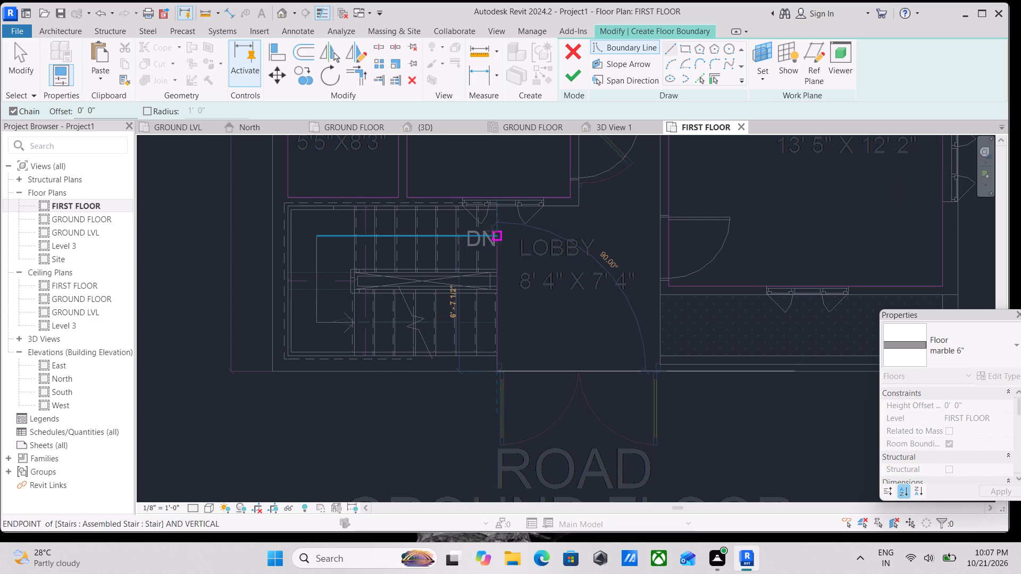
{"action": "scroll", "coordinate": [497, 209], "scroll_direction": "up", "scroll_amount": 1}
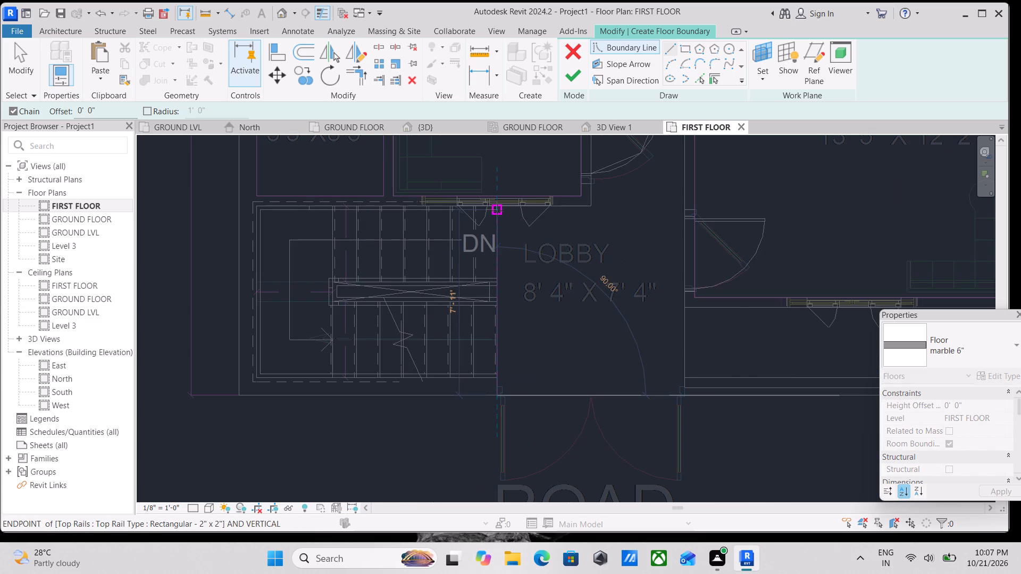
{"action": "left_click", "coordinate": [497, 205]}
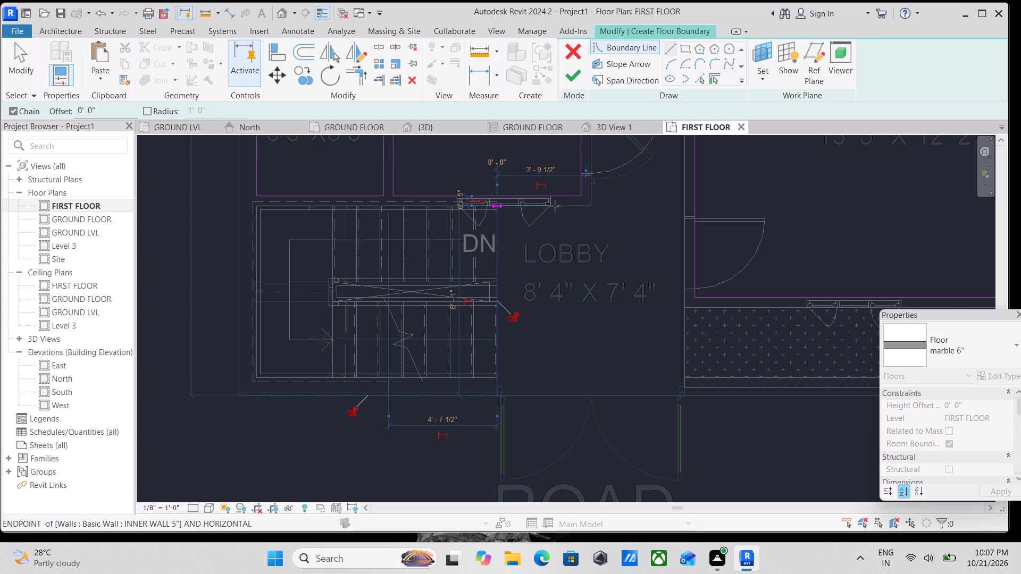
{"action": "left_click", "coordinate": [591, 204]}
Continue the LOBBY boundary up the LIV&DINING wall, across the passage at the curtain wall, and down the LIVING wall to the balcony corner.
{"action": "middle_click_drag", "start_coordinate": [591, 197], "coordinate": [587, 284]}
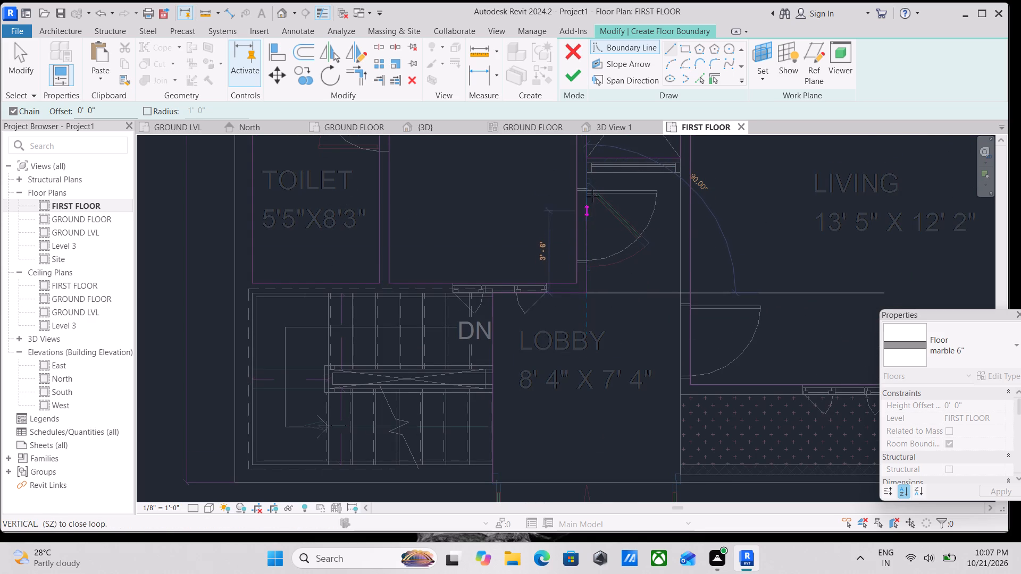
{"action": "scroll", "coordinate": [591, 174], "scroll_direction": "up", "scroll_amount": 2}
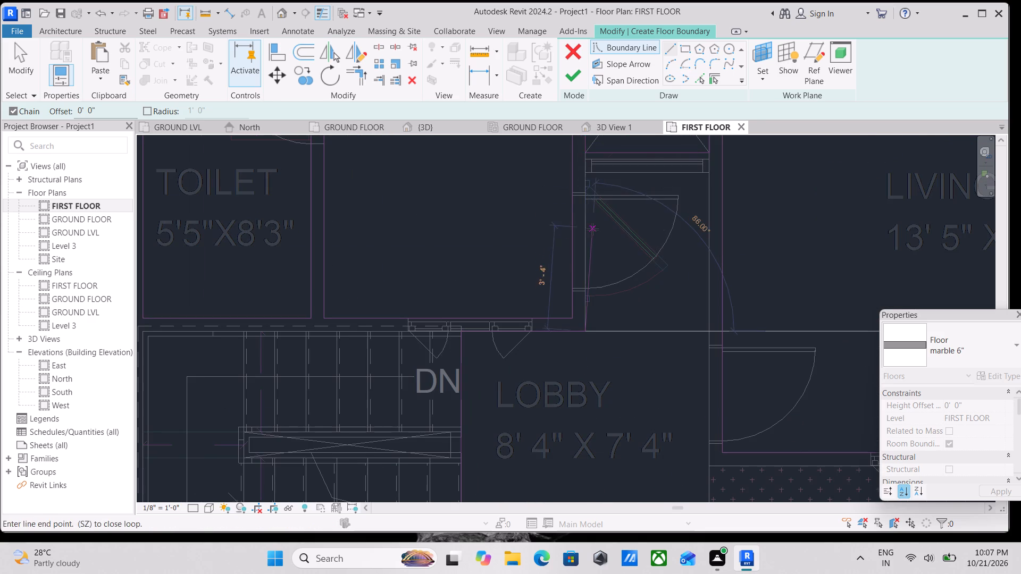
{"action": "left_click", "coordinate": [585, 175]}
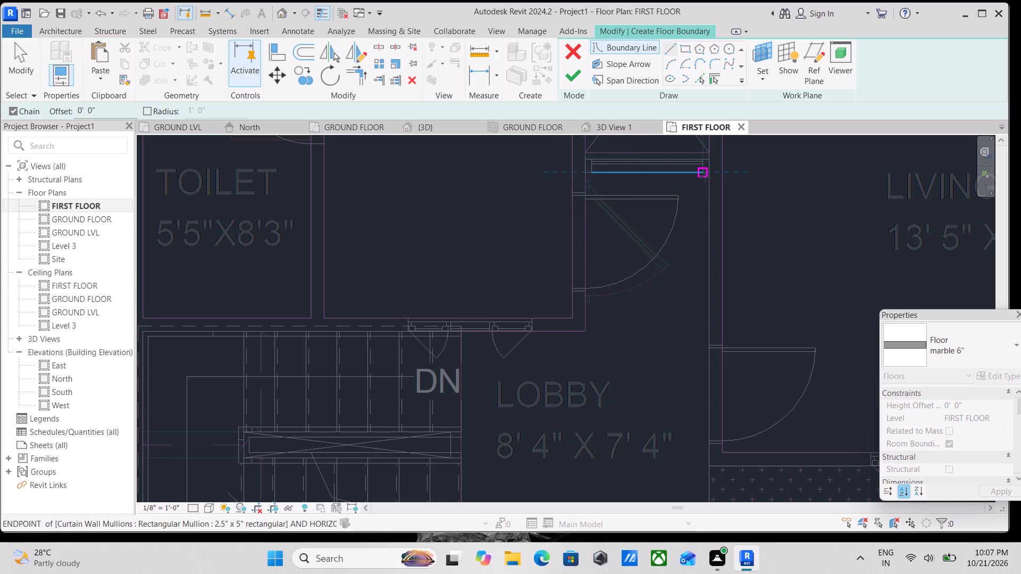
{"action": "scroll", "coordinate": [709, 176], "scroll_direction": "up", "scroll_amount": 3}
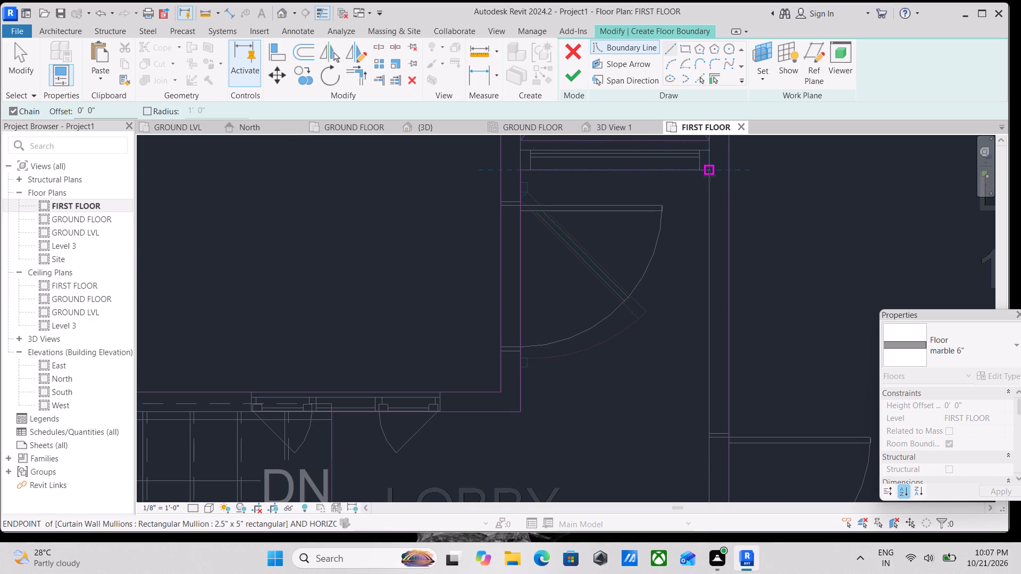
{"action": "left_click", "coordinate": [709, 176]}
{"action": "scroll", "coordinate": [713, 250], "scroll_direction": "down", "scroll_amount": 2}
{"action": "middle_click_drag", "start_coordinate": [713, 250], "coordinate": [701, 156]}
{"action": "scroll", "coordinate": [701, 207], "scroll_direction": "down", "scroll_amount": 4}
{"action": "middle_click_drag", "start_coordinate": [701, 207], "coordinate": [690, 114]}
{"action": "left_click", "coordinate": [689, 244]}
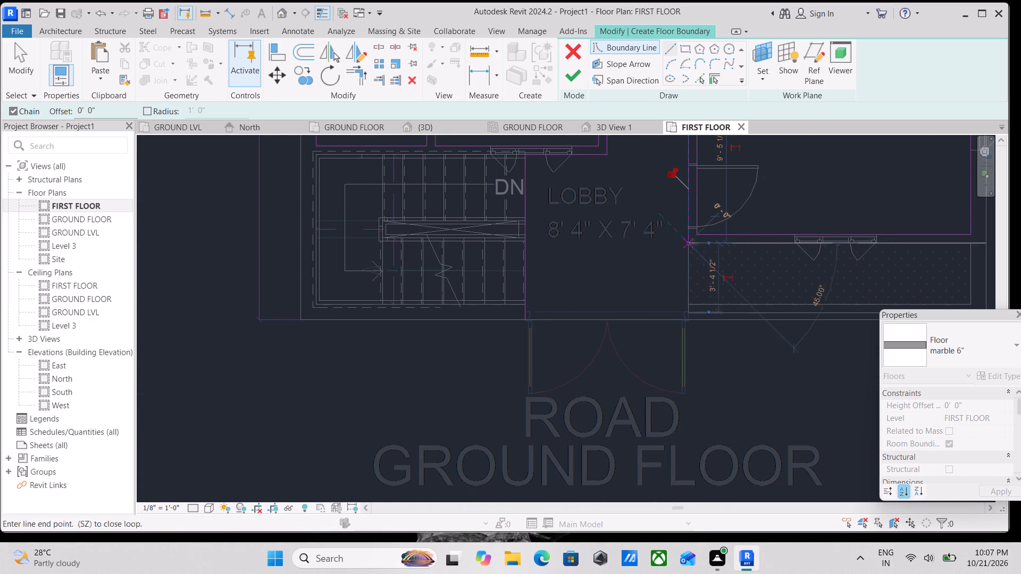
Run the boundary 13' 10" along the outer face of LIVING's south wall, and 3' 0" down the balcony's east side.
{"action": "middle_click_drag", "start_coordinate": [760, 247], "coordinate": [649, 231]}
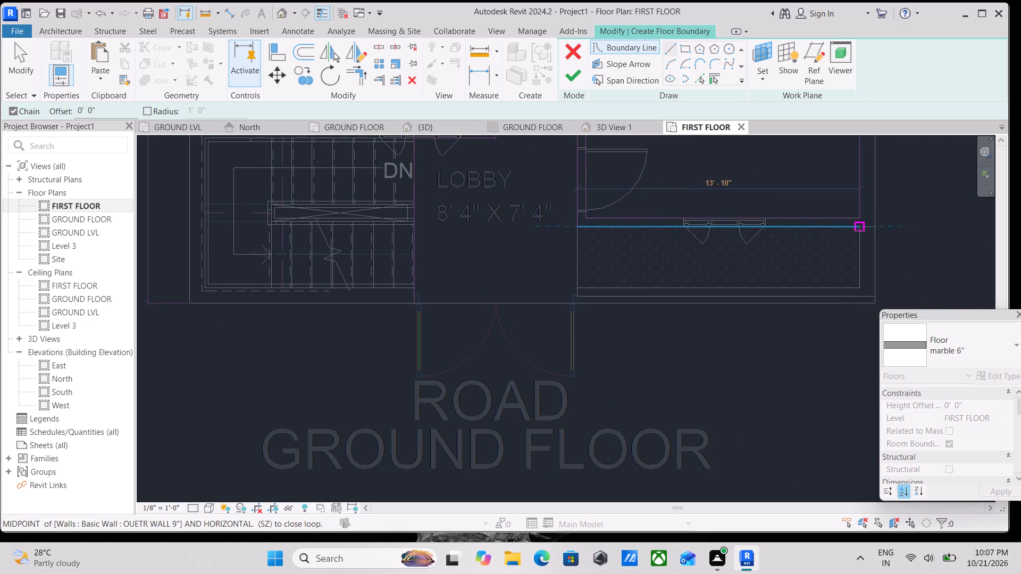
{"action": "left_click", "coordinate": [860, 231]}
{"action": "left_click", "coordinate": [863, 285]}
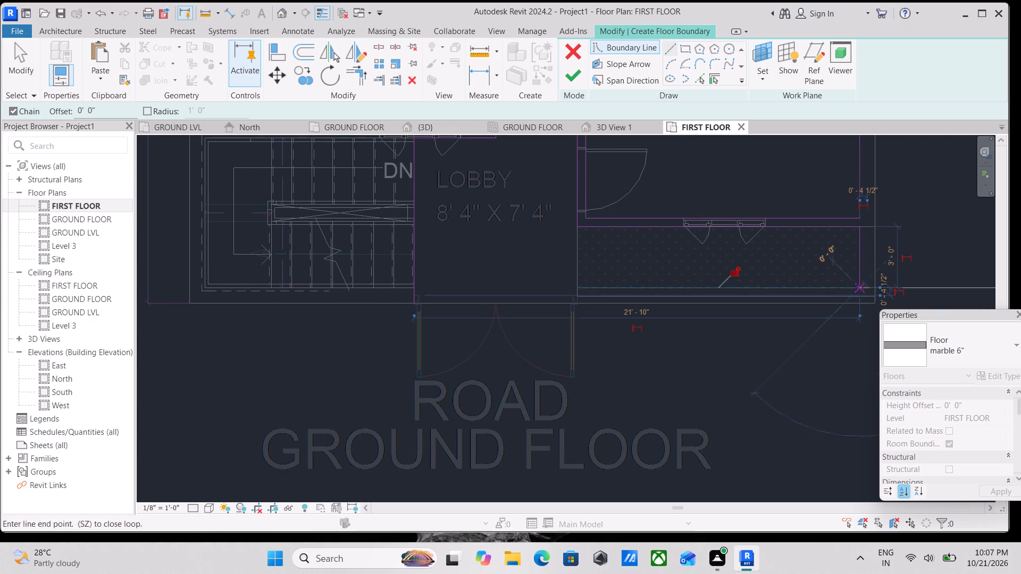
{"action": "middle_click_drag", "start_coordinate": [640, 281], "coordinate": [729, 281]}
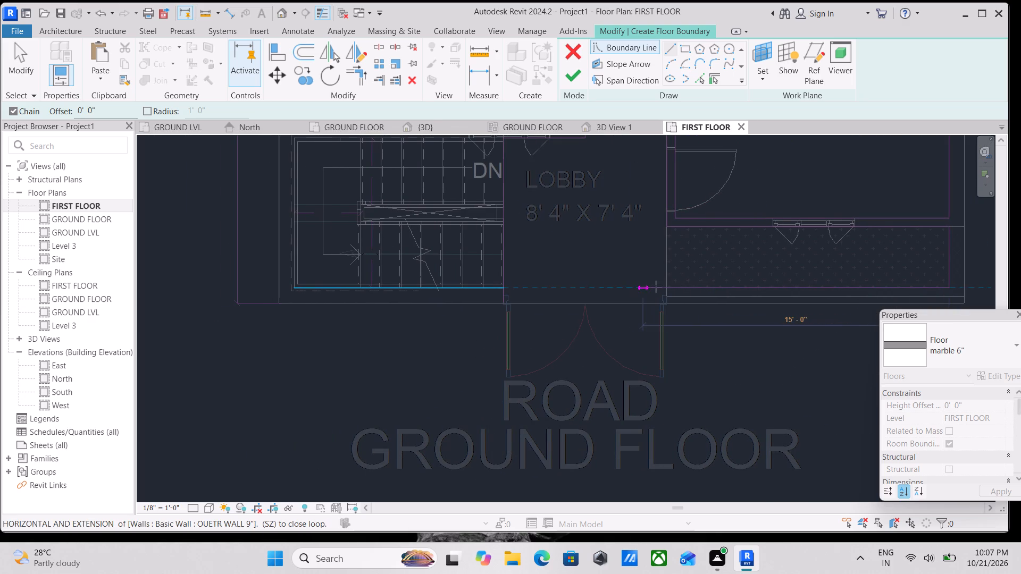
{"action": "key", "text": "Escape"}
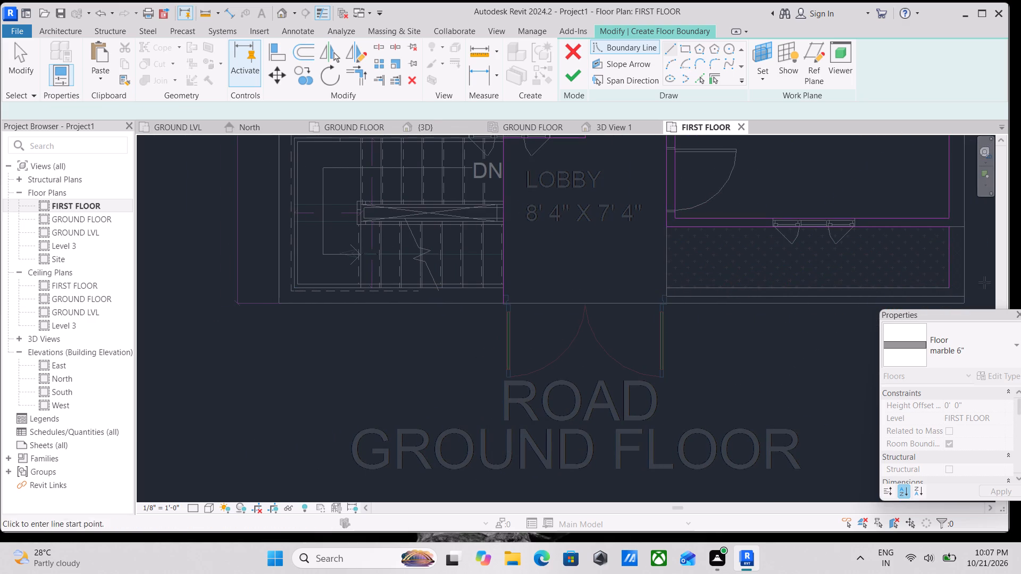
{"action": "key", "text": "Escape"}
{"action": "key", "text": "Escape"}
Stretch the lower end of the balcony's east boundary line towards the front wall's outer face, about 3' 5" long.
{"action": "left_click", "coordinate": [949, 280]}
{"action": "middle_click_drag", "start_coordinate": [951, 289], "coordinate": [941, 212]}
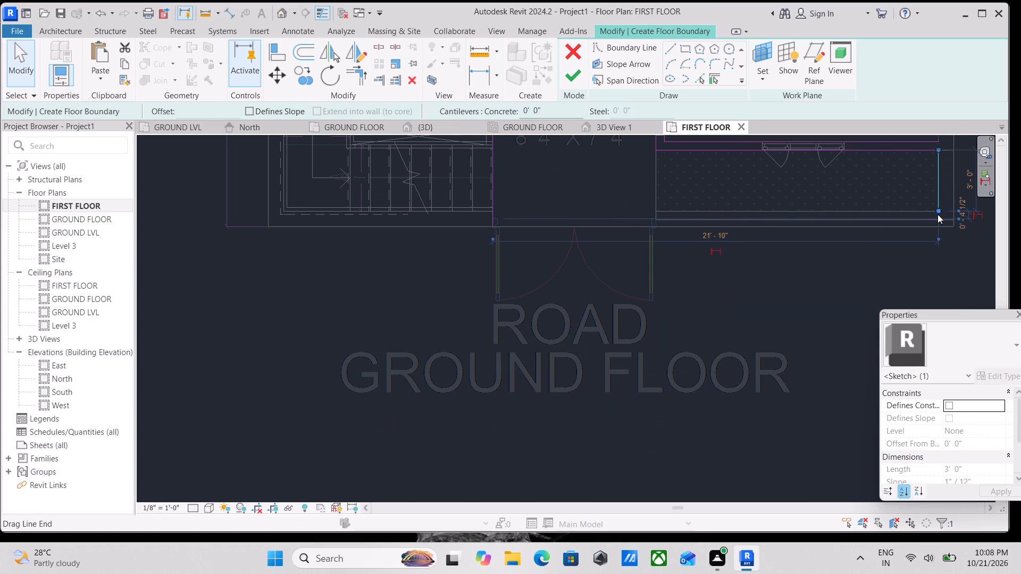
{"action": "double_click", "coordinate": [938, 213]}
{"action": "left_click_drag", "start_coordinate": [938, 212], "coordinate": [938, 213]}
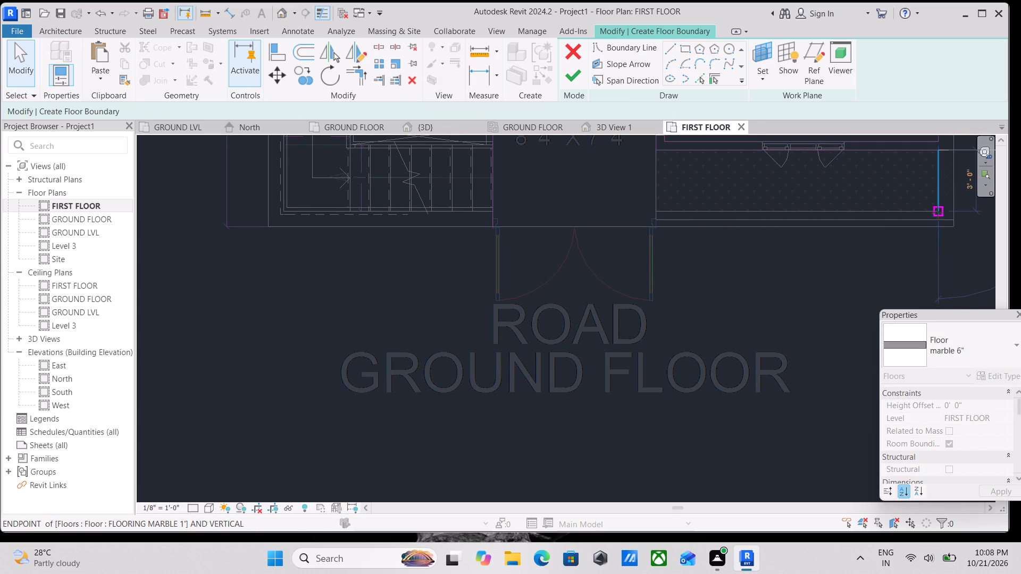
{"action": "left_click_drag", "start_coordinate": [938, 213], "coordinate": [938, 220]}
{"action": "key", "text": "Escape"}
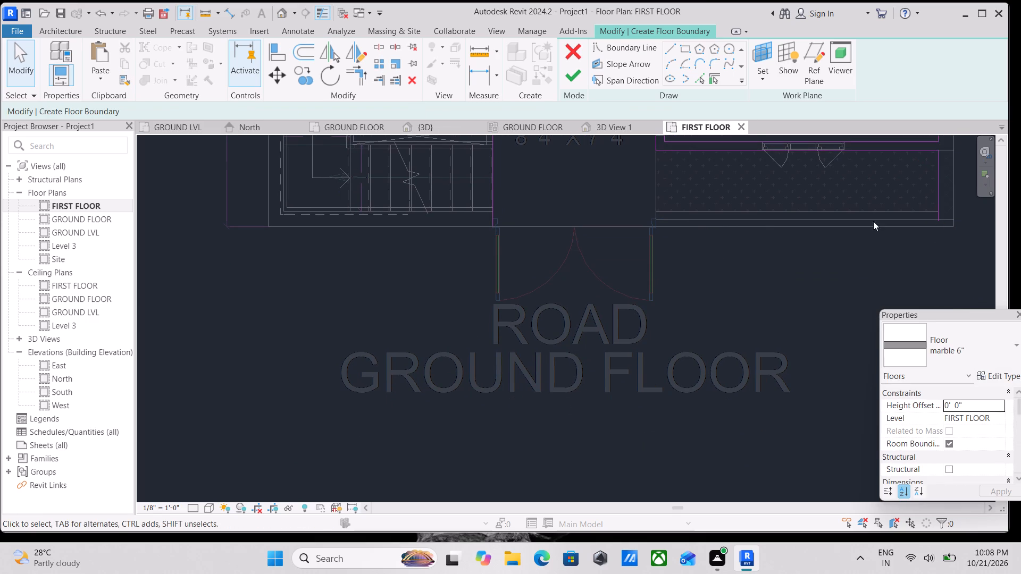
Draw the front boundary line 21' 10" along the outer edge, from the stair-side LOBBY corner to below the balcony's east line.
{"action": "scroll", "coordinate": [873, 221], "scroll_direction": "down", "scroll_amount": 2}
{"action": "middle_click_drag", "start_coordinate": [873, 221], "coordinate": [874, 249]}
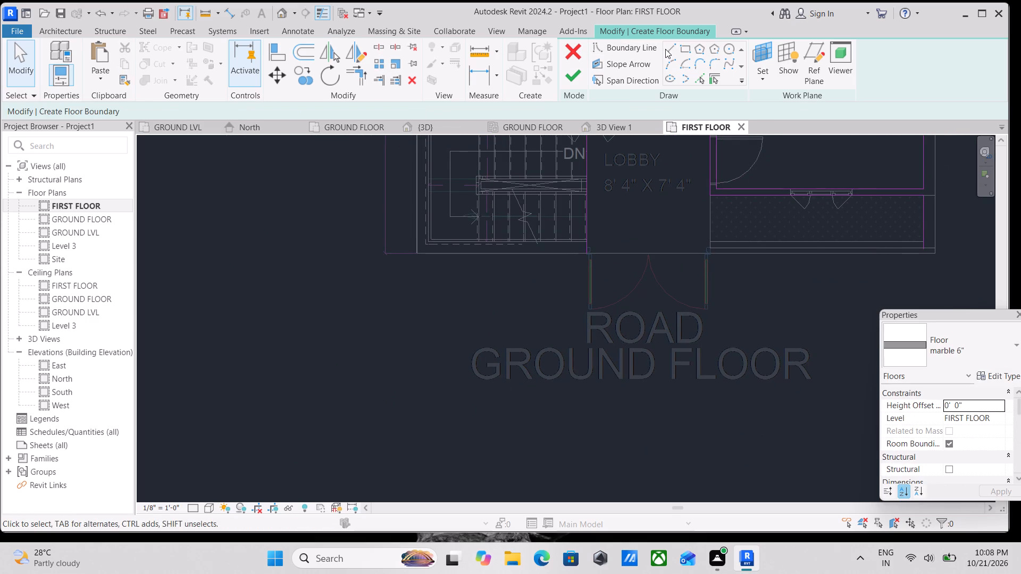
{"action": "left_click", "coordinate": [676, 44]}
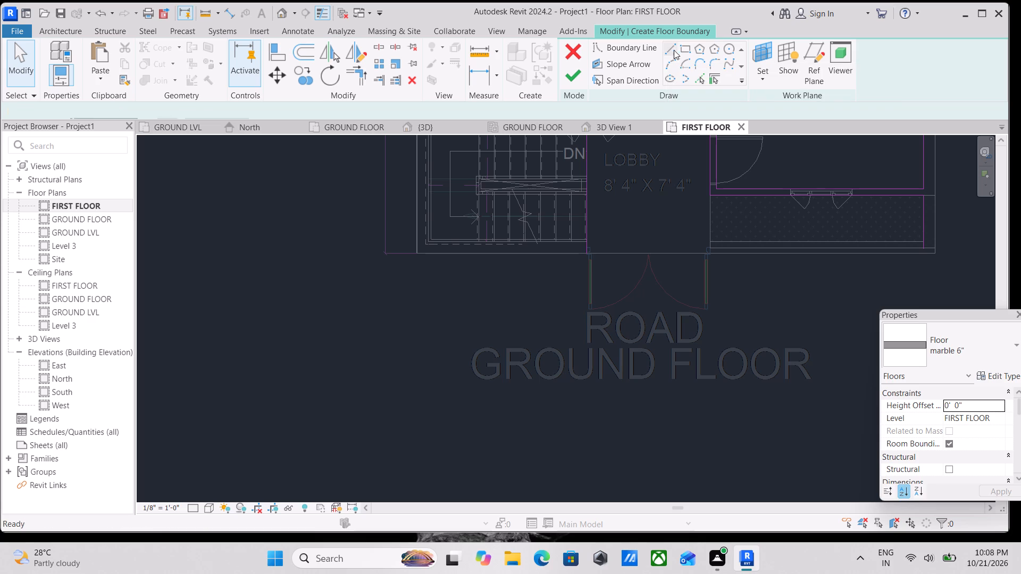
{"action": "left_click", "coordinate": [589, 255]}
{"action": "middle_click_drag", "start_coordinate": [769, 261], "coordinate": [669, 268]}
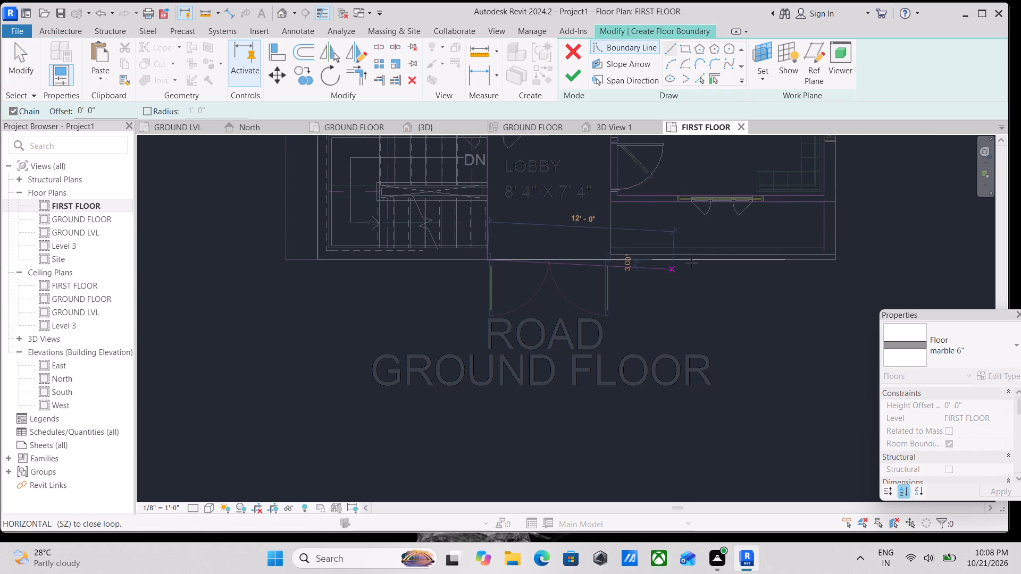
{"action": "scroll", "coordinate": [826, 259], "scroll_direction": "up", "scroll_amount": 3}
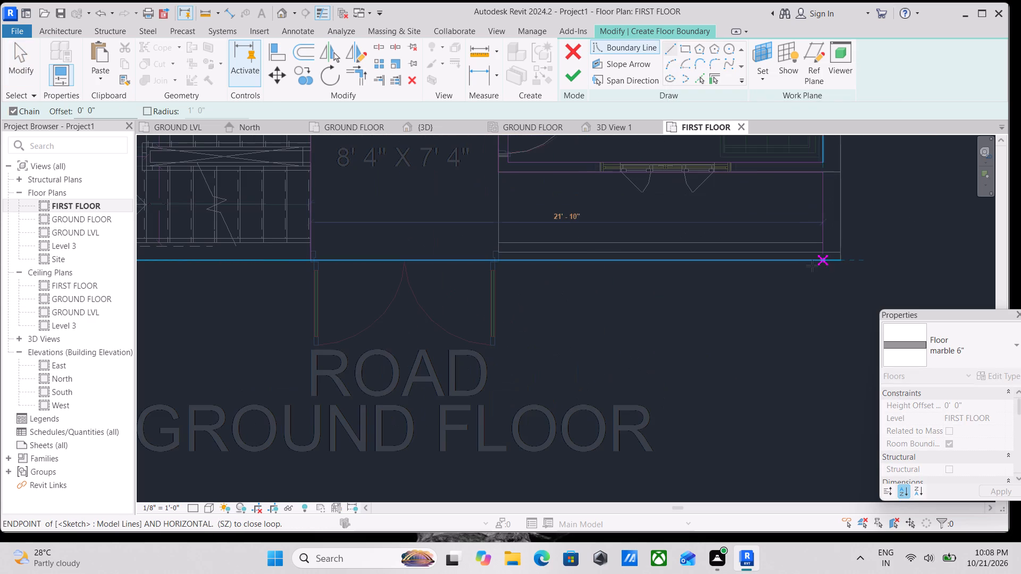
{"action": "left_click", "coordinate": [827, 263]}
{"action": "key", "text": "Escape"}
{"action": "scroll", "coordinate": [834, 233], "scroll_direction": "up", "scroll_amount": 2}
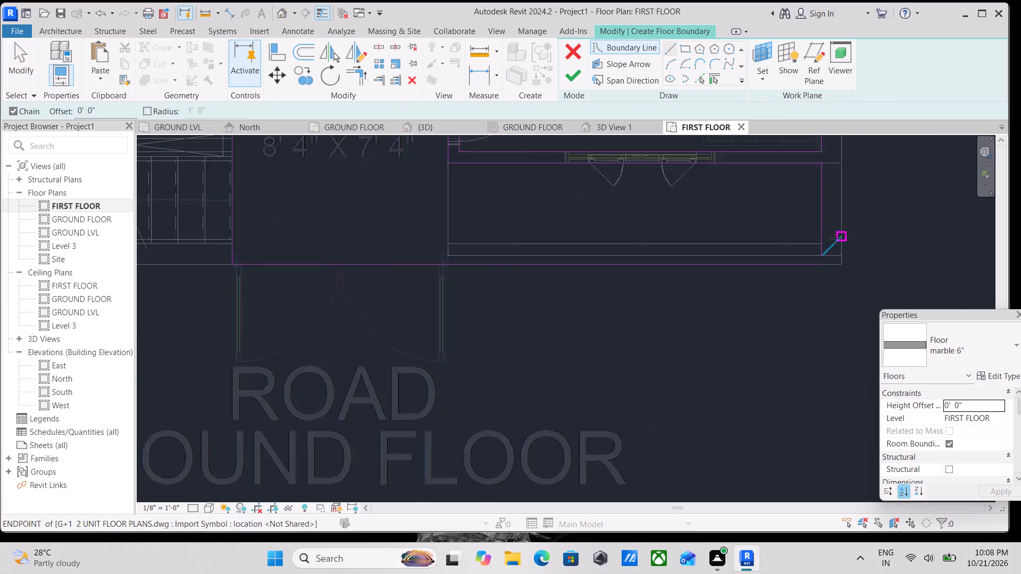
{"action": "key", "text": "Escape"}
{"action": "key", "text": "Escape"}
{"action": "key", "text": "Escape"}
Extend the balcony's east boundary line down to meet the end of the front boundary line.
{"action": "left_click", "coordinate": [823, 249]}
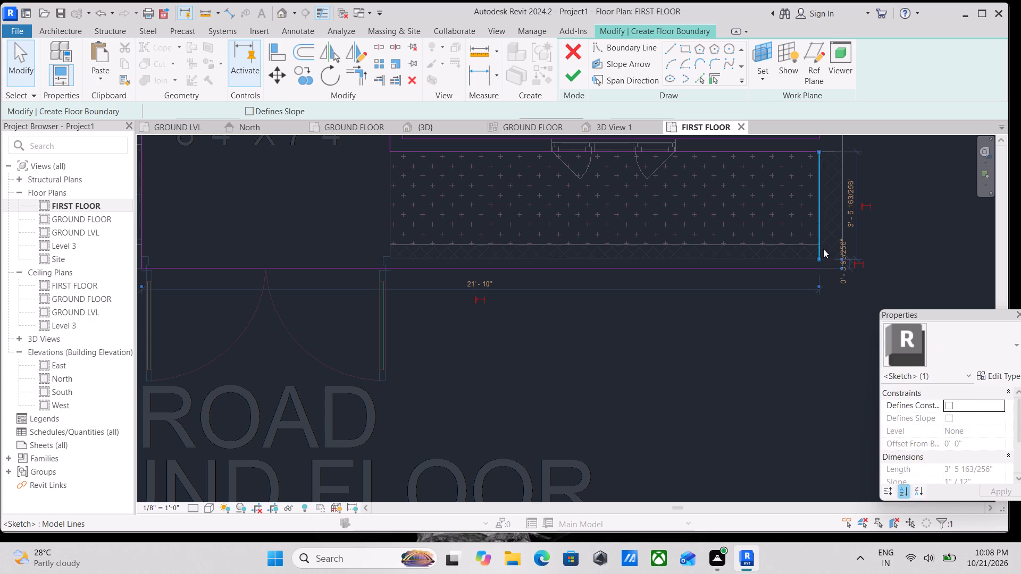
{"action": "left_click_drag", "start_coordinate": [818, 258], "coordinate": [818, 268]}
{"action": "key", "text": "Escape"}
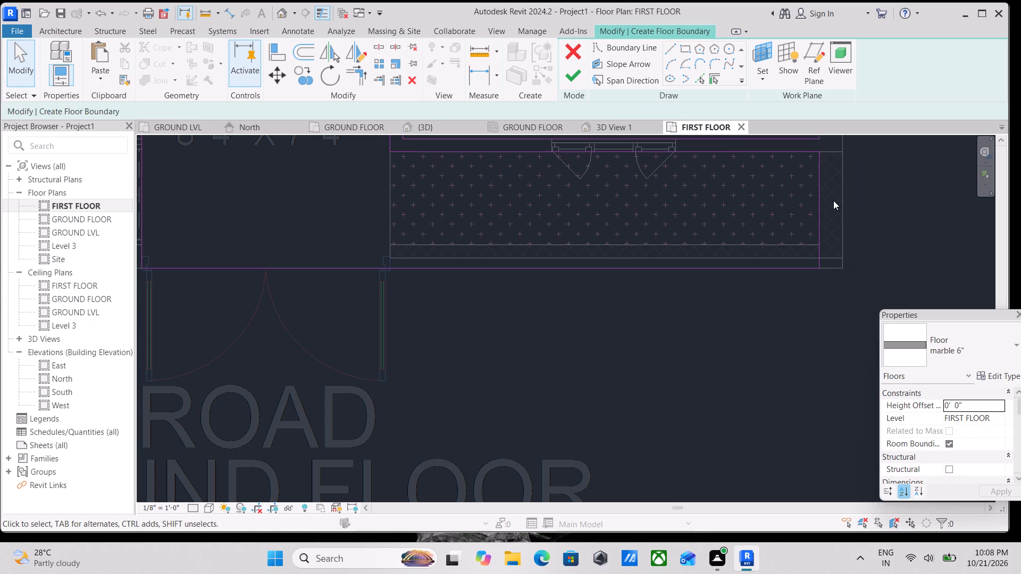
Finish the marble 6" floor sketch, choosing not to attach walls to its bottom, and clear the selection.
{"action": "scroll", "coordinate": [832, 198], "scroll_direction": "down", "scroll_amount": 6}
{"action": "middle_click_drag", "start_coordinate": [832, 200], "coordinate": [834, 268]}
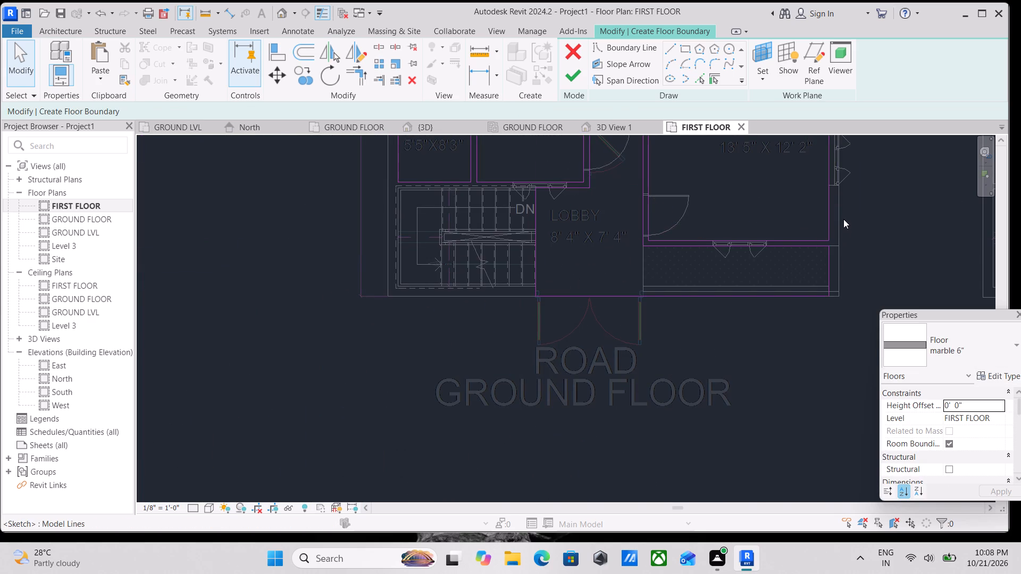
{"action": "scroll", "coordinate": [843, 219], "scroll_direction": "down", "scroll_amount": 2}
{"action": "middle_click_drag", "start_coordinate": [843, 219], "coordinate": [843, 239]}
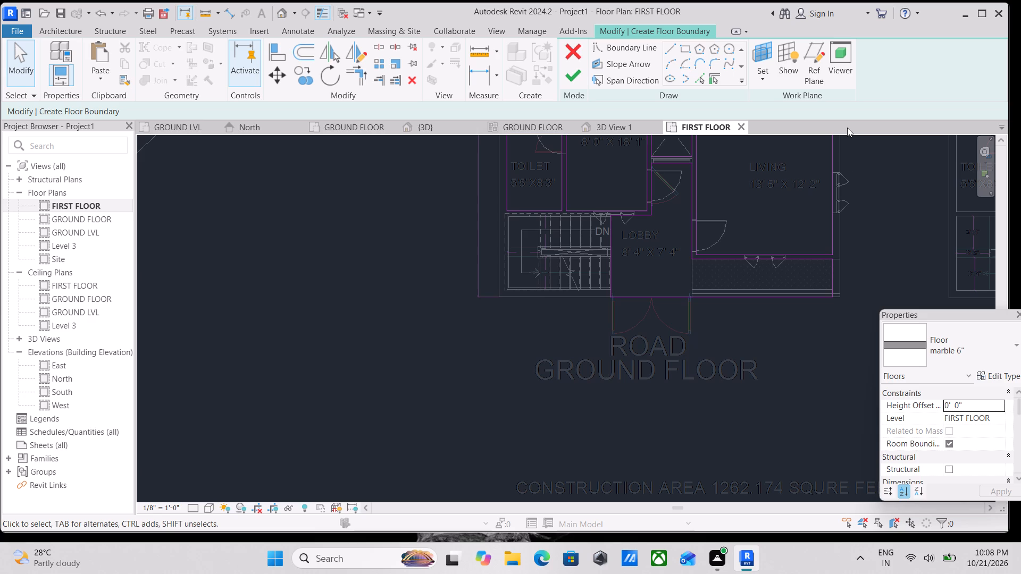
{"action": "scroll", "coordinate": [845, 154], "scroll_direction": "down", "scroll_amount": 1}
{"action": "middle_click_drag", "start_coordinate": [845, 154], "coordinate": [845, 162]}
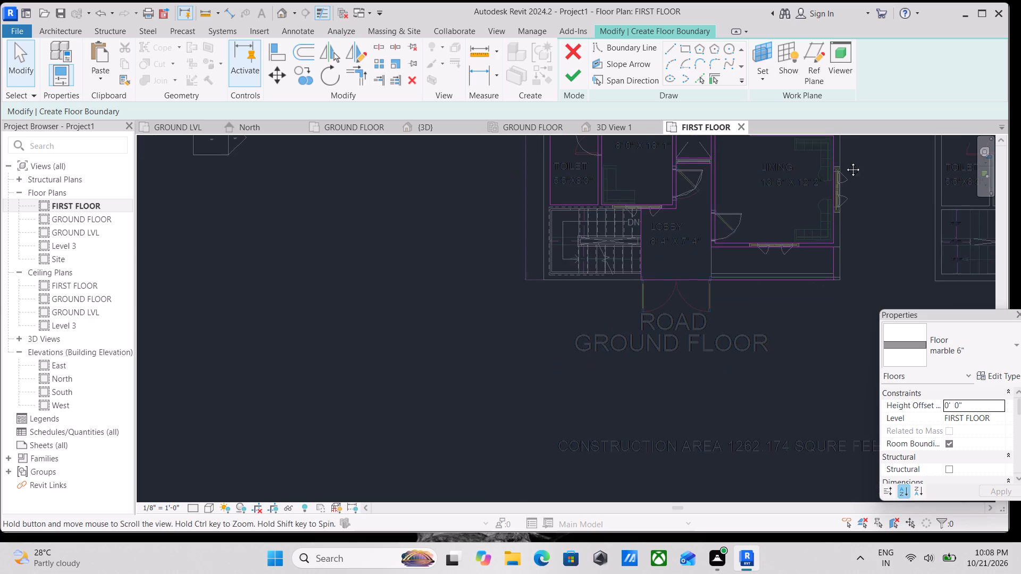
{"action": "middle_click_drag", "start_coordinate": [845, 162], "coordinate": [846, 177]}
{"action": "scroll", "coordinate": [855, 204], "scroll_direction": "up", "scroll_amount": 2}
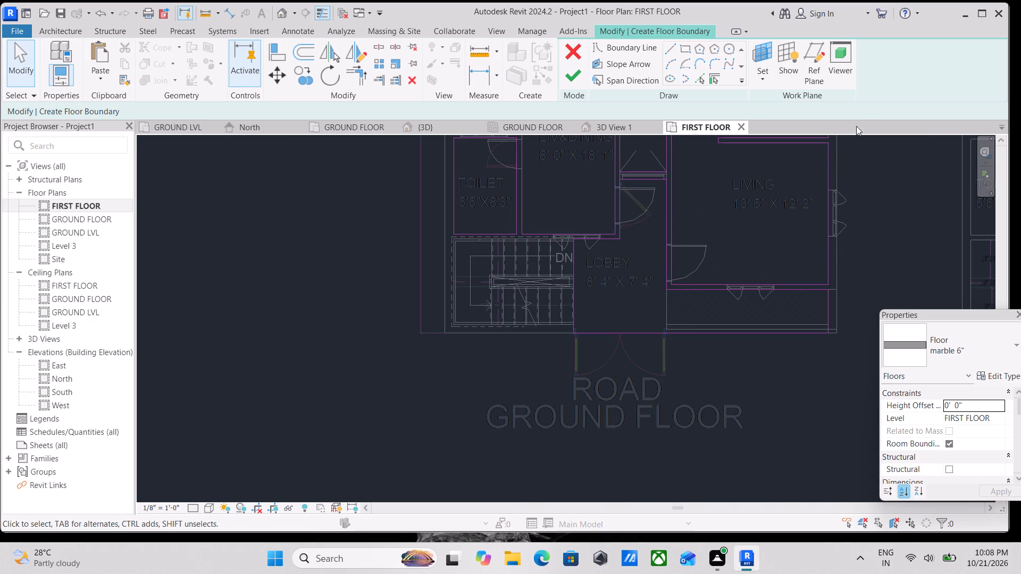
{"action": "left_click", "coordinate": [583, 78]}
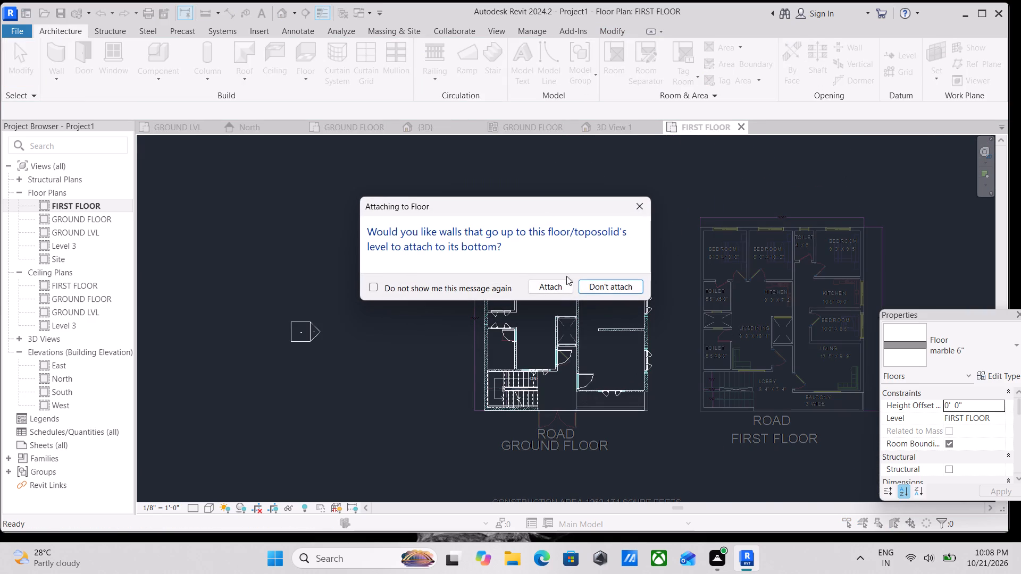
{"action": "left_click", "coordinate": [596, 288]}
{"action": "scroll", "coordinate": [622, 142], "scroll_direction": "down", "scroll_amount": 1}
{"action": "middle_click_drag", "start_coordinate": [624, 149], "coordinate": [637, 188]}
{"action": "scroll", "coordinate": [652, 62], "scroll_direction": "down", "scroll_amount": 2}
{"action": "scroll", "coordinate": [665, 206], "scroll_direction": "down", "scroll_amount": 2}
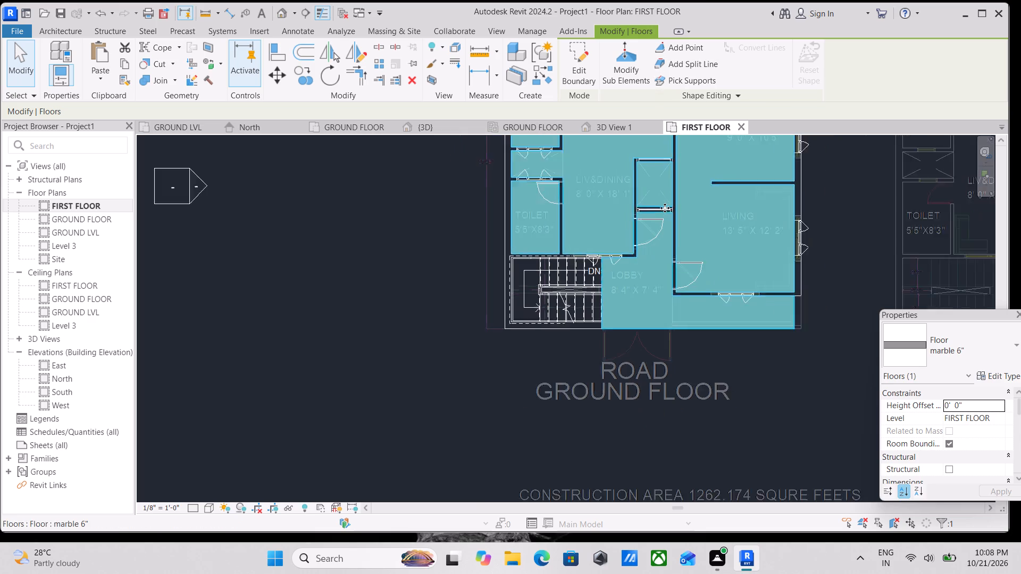
{"action": "scroll", "coordinate": [665, 208], "scroll_direction": "down", "scroll_amount": 1}
{"action": "key", "text": "Escape"}
Switch to the 3D view and examine the new first-floor slab from the front of the building.
{"action": "scroll", "coordinate": [631, 207], "scroll_direction": "down", "scroll_amount": 1}
{"action": "left_click", "coordinate": [441, 124]}
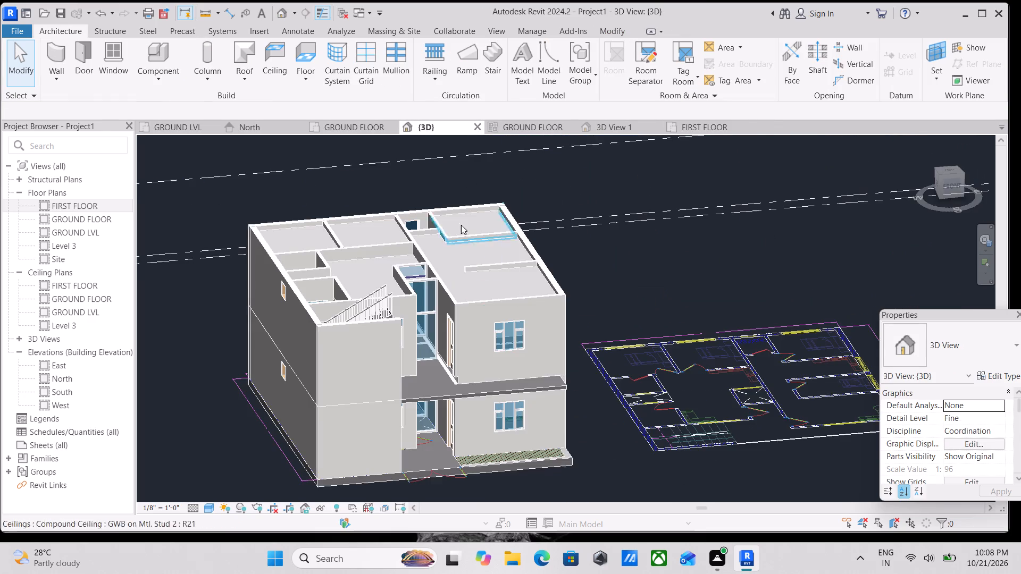
{"action": "scroll", "coordinate": [463, 251], "scroll_direction": "down", "scroll_amount": 1}
{"action": "scroll", "coordinate": [478, 308], "scroll_direction": "down", "scroll_amount": 1}
{"action": "middle_click_drag", "start_coordinate": [478, 342], "coordinate": [460, 342], "text": "shift"}
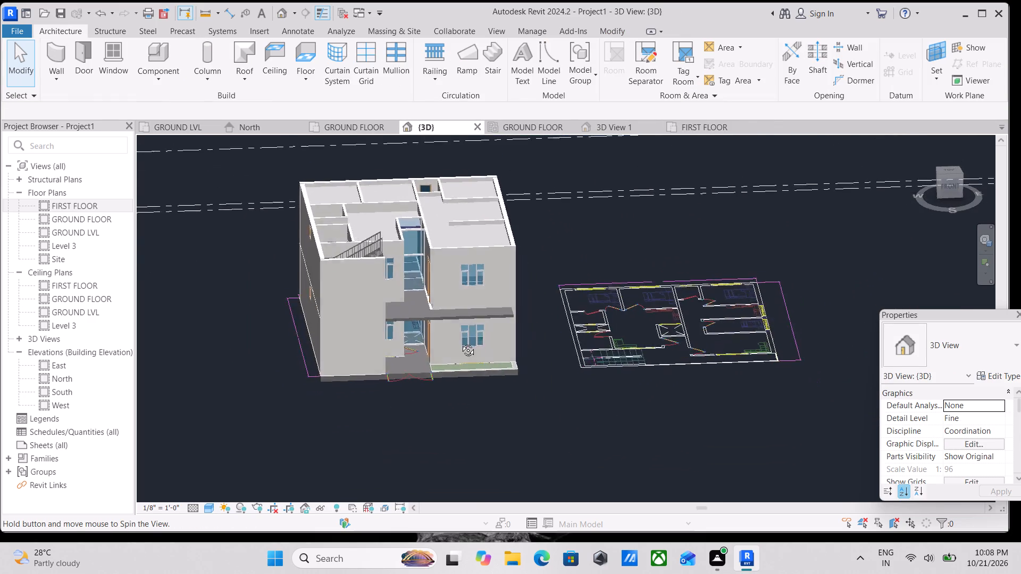
{"action": "middle_click_drag", "start_coordinate": [460, 342], "coordinate": [424, 344], "text": "shift"}
{"action": "middle_click_drag", "start_coordinate": [419, 256], "coordinate": [448, 308]}
{"action": "scroll", "coordinate": [447, 308], "scroll_direction": "up", "scroll_amount": 1}
{"action": "scroll", "coordinate": [487, 256], "scroll_direction": "up", "scroll_amount": 2}
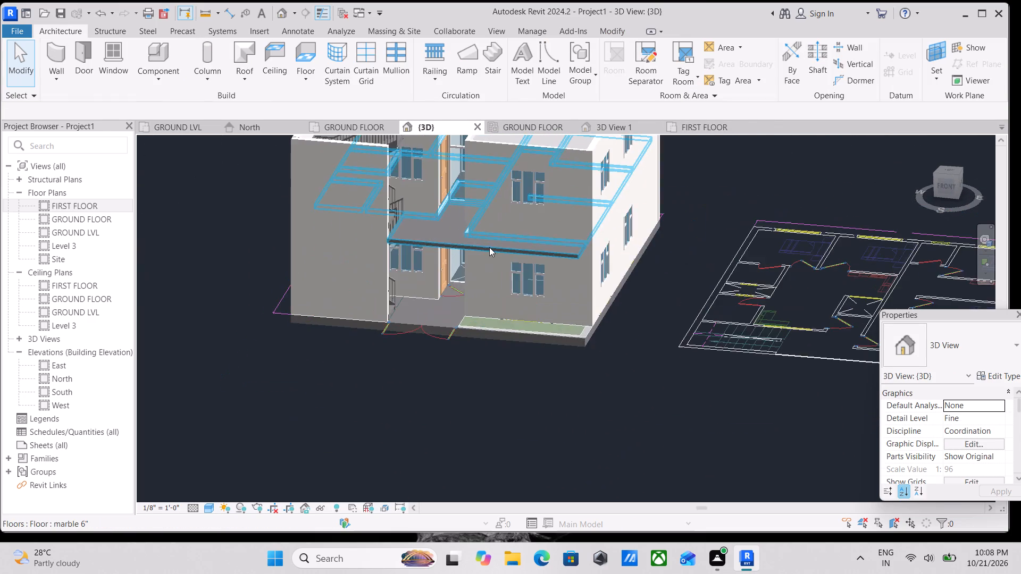
{"action": "scroll", "coordinate": [491, 241], "scroll_direction": "up", "scroll_amount": 3}
{"action": "middle_click_drag", "start_coordinate": [503, 235], "coordinate": [543, 305]}
{"action": "scroll", "coordinate": [557, 316], "scroll_direction": "down", "scroll_amount": 2}
{"action": "middle_click_drag", "start_coordinate": [557, 316], "coordinate": [563, 320]}
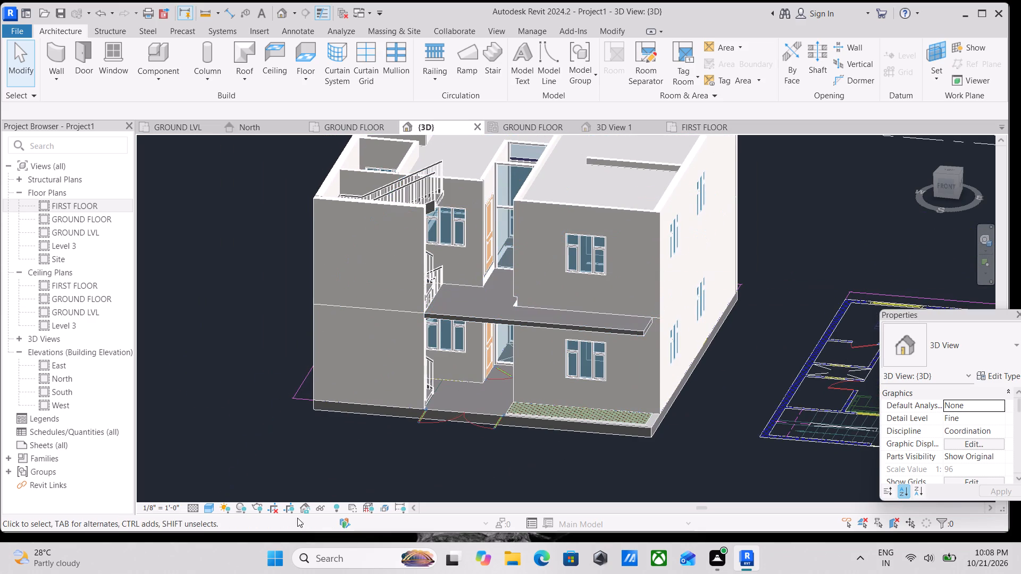
Set the 3D view's visual style to Realistic.
{"action": "left_click", "coordinate": [204, 509]}
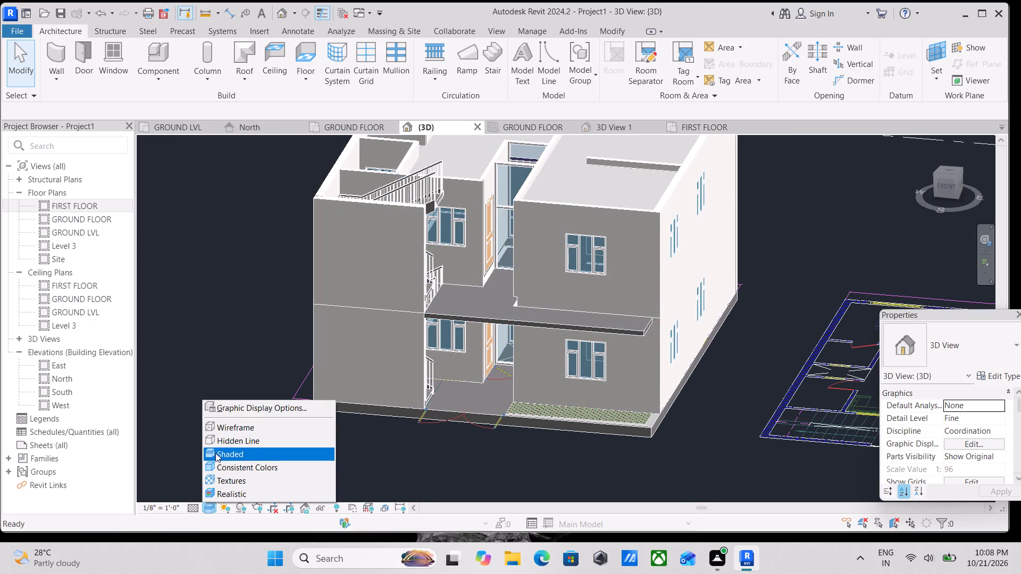
{"action": "left_click", "coordinate": [231, 493]}
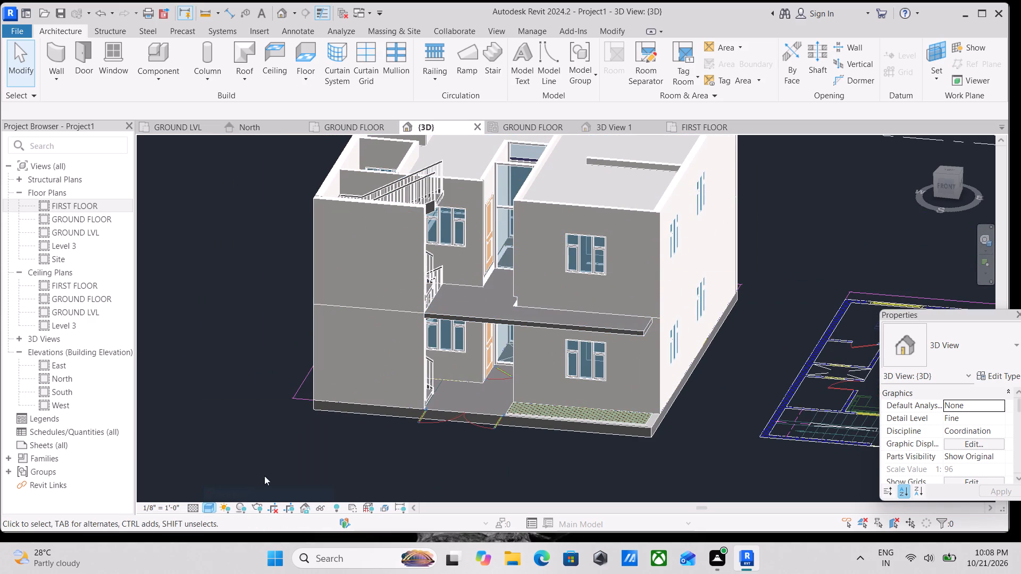
Inspect the marble floor up close along the balcony edge, the lobby and the stair side.
{"action": "scroll", "coordinate": [522, 352], "scroll_direction": "up", "scroll_amount": 3}
{"action": "scroll", "coordinate": [628, 344], "scroll_direction": "up", "scroll_amount": 2}
{"action": "middle_click_drag", "start_coordinate": [598, 335], "coordinate": [601, 379]}
{"action": "scroll", "coordinate": [749, 359], "scroll_direction": "up", "scroll_amount": 2}
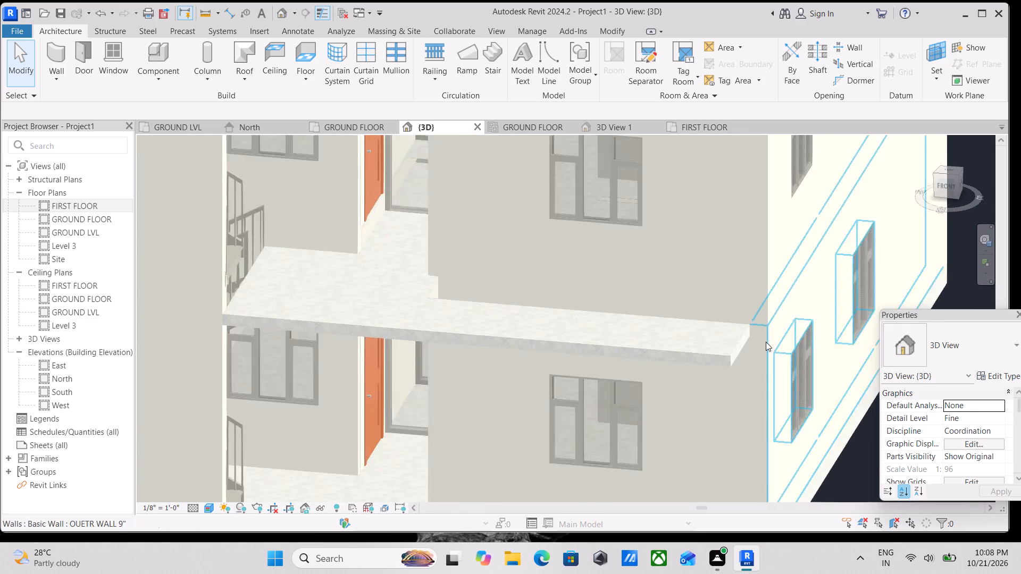
{"action": "scroll", "coordinate": [766, 342], "scroll_direction": "up", "scroll_amount": 9}
{"action": "scroll", "coordinate": [691, 353], "scroll_direction": "down", "scroll_amount": 6}
{"action": "middle_click_drag", "start_coordinate": [680, 358], "coordinate": [752, 363]}
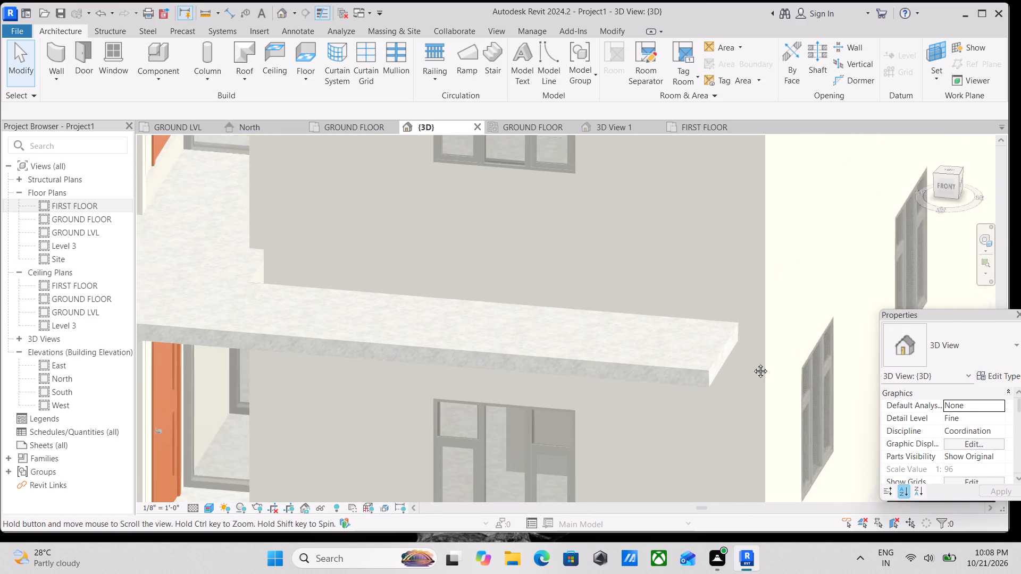
{"action": "scroll", "coordinate": [752, 363], "scroll_direction": "down", "scroll_amount": 2}
{"action": "middle_click_drag", "start_coordinate": [752, 363], "coordinate": [774, 362]}
{"action": "scroll", "coordinate": [776, 361], "scroll_direction": "up", "scroll_amount": 1}
{"action": "scroll", "coordinate": [766, 361], "scroll_direction": "down", "scroll_amount": 3}
{"action": "middle_click_drag", "start_coordinate": [766, 361], "coordinate": [798, 382]}
{"action": "middle_click_drag", "start_coordinate": [667, 355], "coordinate": [696, 386]}
{"action": "scroll", "coordinate": [418, 378], "scroll_direction": "up", "scroll_amount": 3}
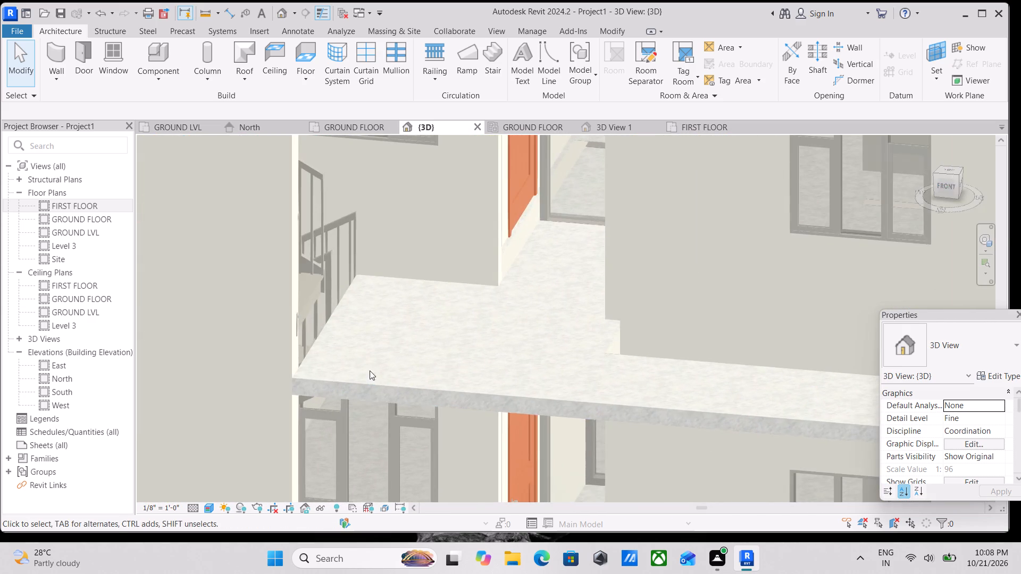
{"action": "scroll", "coordinate": [340, 334], "scroll_direction": "up", "scroll_amount": 4}
{"action": "scroll", "coordinate": [395, 326], "scroll_direction": "down", "scroll_amount": 3}
{"action": "middle_click_drag", "start_coordinate": [413, 329], "coordinate": [260, 366]}
{"action": "scroll", "coordinate": [387, 352], "scroll_direction": "down", "scroll_amount": 1}
{"action": "middle_click_drag", "start_coordinate": [387, 352], "coordinate": [381, 372]}
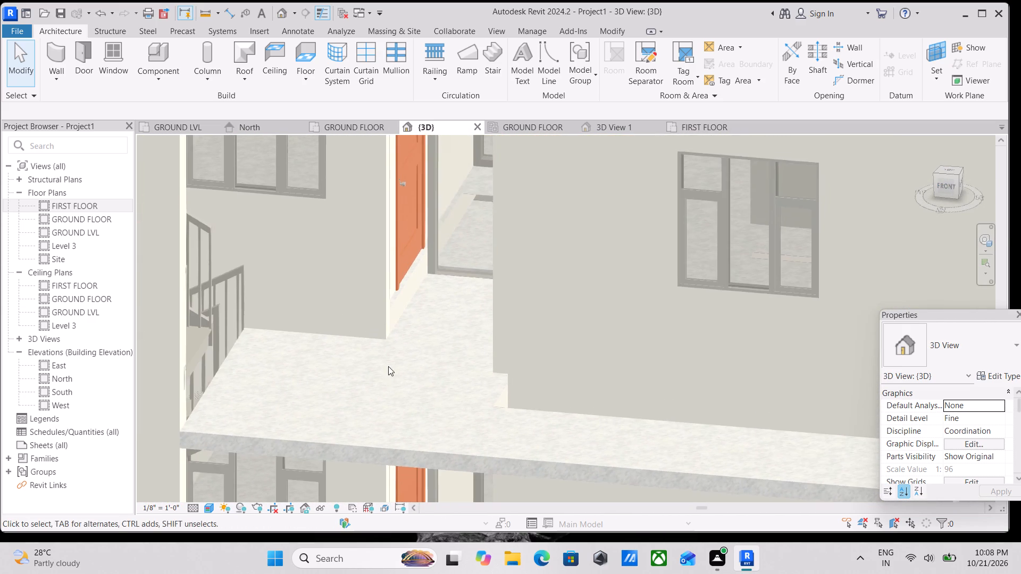
Examine the first-floor marble slab in 3D at the balcony edge and entrance, comparing it with the ground floor below.
{"action": "scroll", "coordinate": [452, 284], "scroll_direction": "up", "scroll_amount": 1}
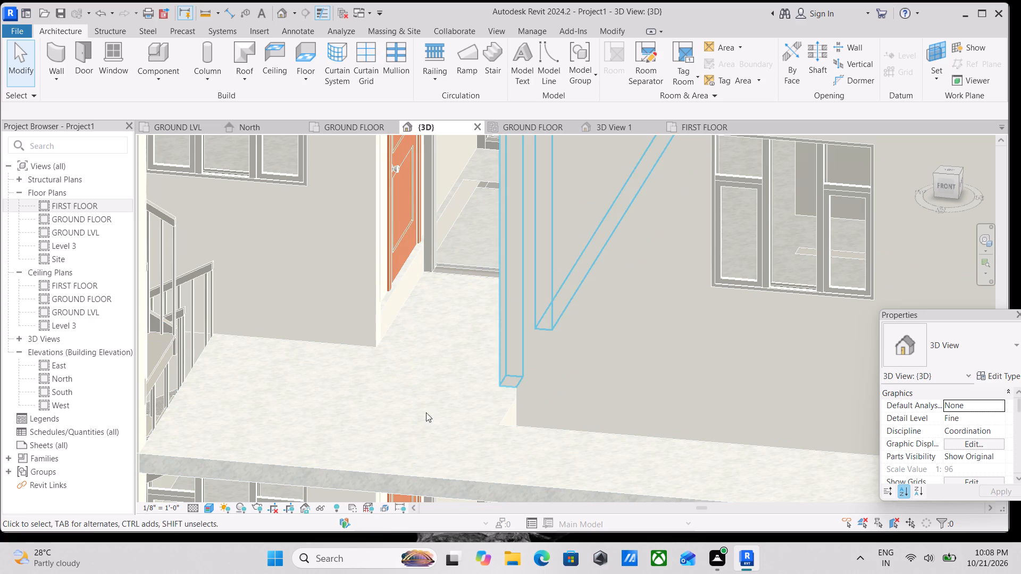
{"action": "left_click", "coordinate": [399, 480]}
{"action": "middle_click_drag", "start_coordinate": [397, 438], "coordinate": [409, 446]}
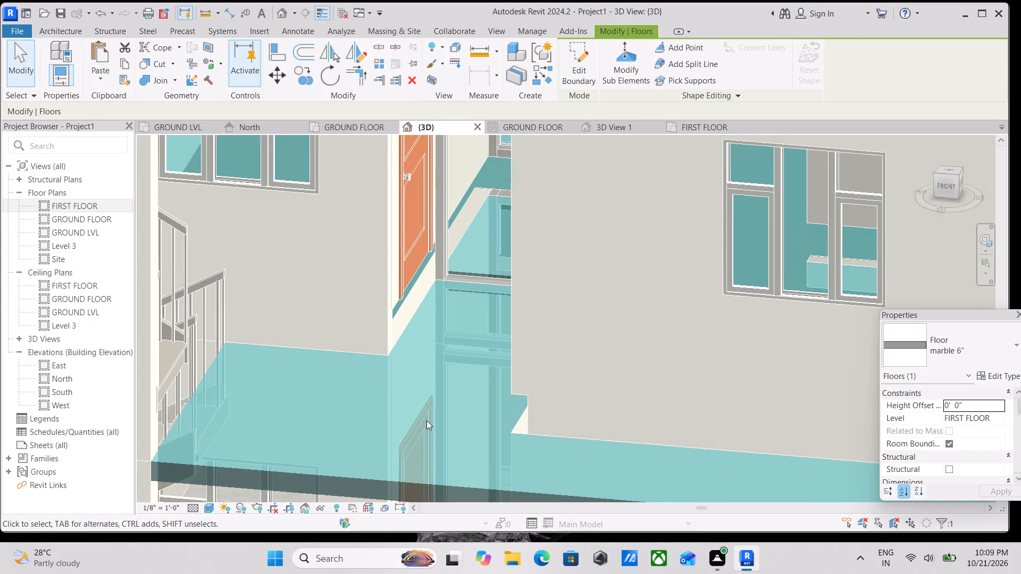
{"action": "key", "text": "Escape"}
{"action": "middle_click_drag", "start_coordinate": [481, 297], "coordinate": [509, 357]}
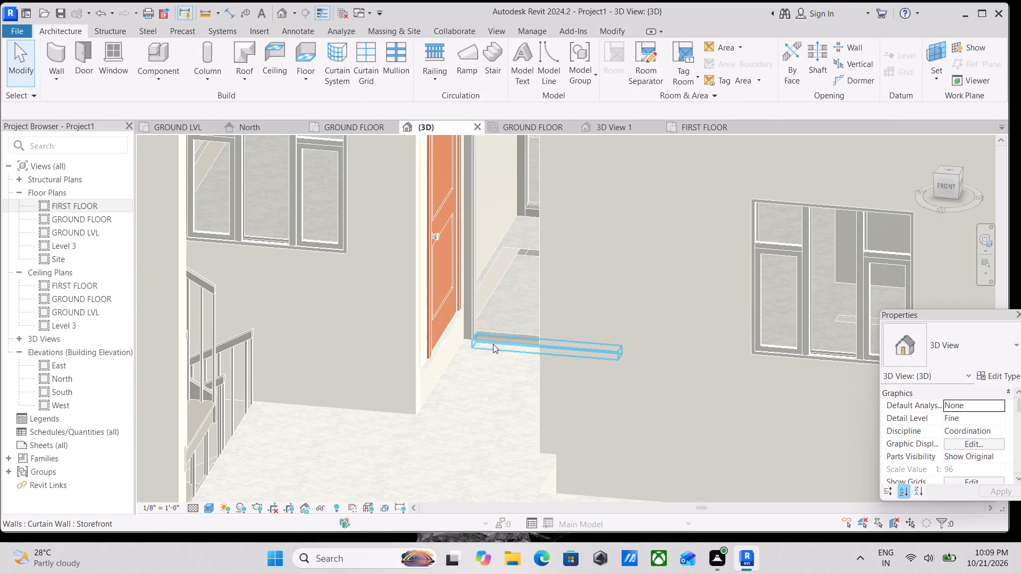
{"action": "scroll", "coordinate": [478, 366], "scroll_direction": "down", "scroll_amount": 2}
{"action": "middle_click_drag", "start_coordinate": [478, 366], "coordinate": [483, 370]}
{"action": "scroll", "coordinate": [485, 371], "scroll_direction": "down", "scroll_amount": 2}
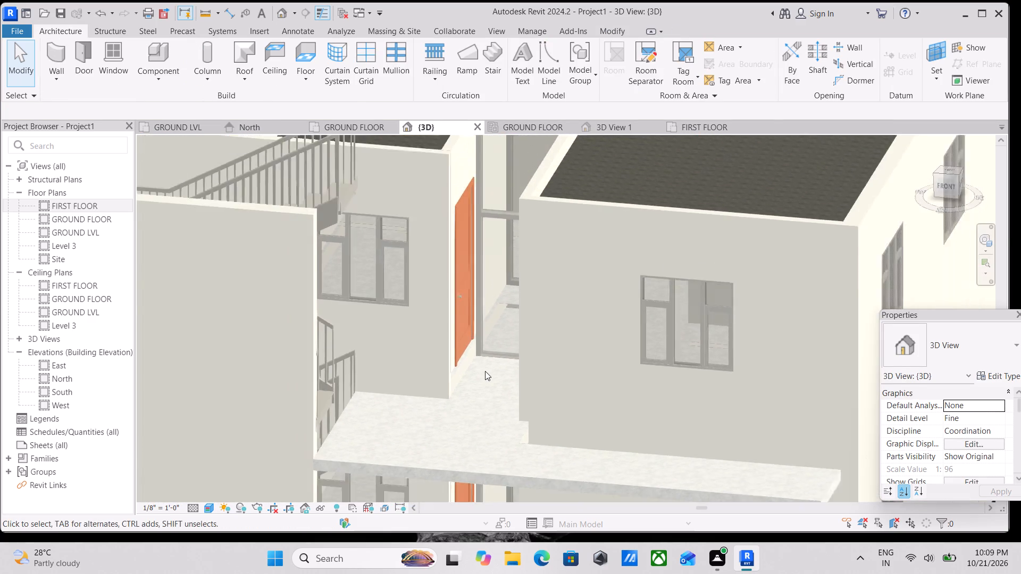
{"action": "scroll", "coordinate": [485, 371], "scroll_direction": "down", "scroll_amount": 1}
{"action": "middle_click_drag", "start_coordinate": [485, 371], "coordinate": [488, 376]}
{"action": "scroll", "coordinate": [488, 353], "scroll_direction": "down", "scroll_amount": 2}
{"action": "middle_click_drag", "start_coordinate": [518, 359], "coordinate": [539, 332]}
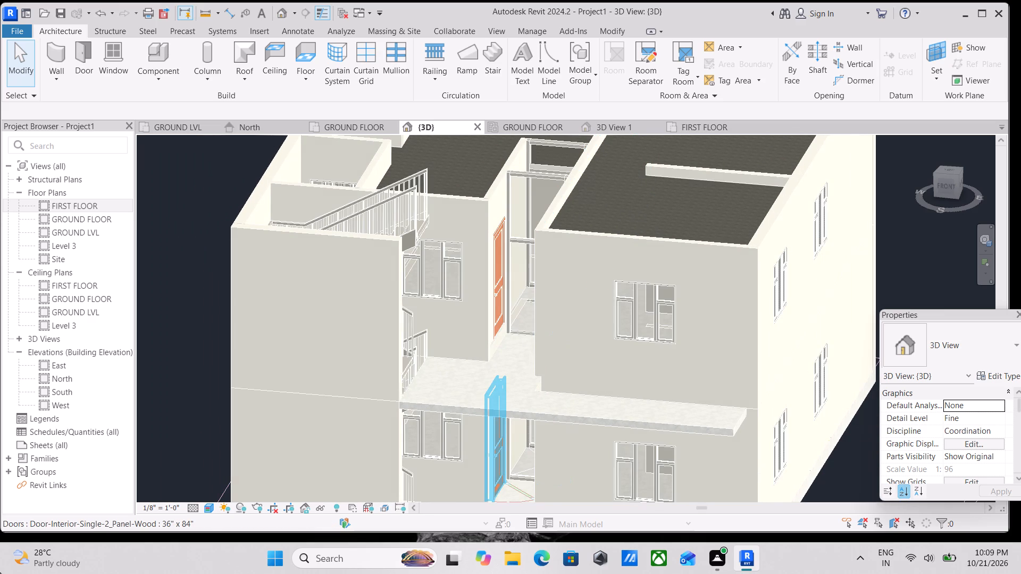
{"action": "scroll", "coordinate": [70, 528], "scroll_direction": "down", "scroll_amount": 1}
{"action": "scroll", "coordinate": [510, 453], "scroll_direction": "up", "scroll_amount": 2}
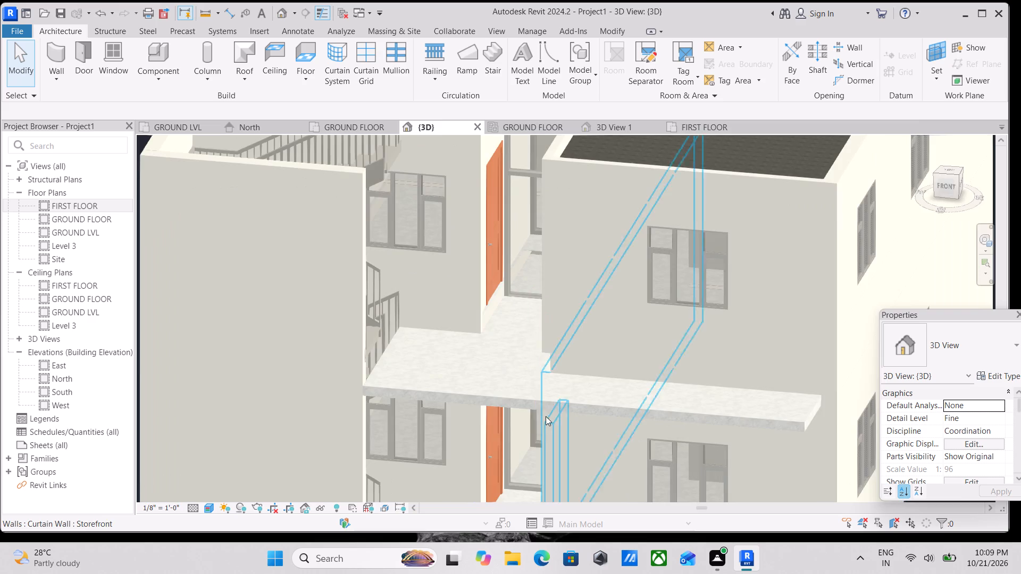
{"action": "scroll", "coordinate": [546, 416], "scroll_direction": "up", "scroll_amount": 10}
{"action": "scroll", "coordinate": [373, 348], "scroll_direction": "up", "scroll_amount": 4}
{"action": "scroll", "coordinate": [365, 333], "scroll_direction": "down", "scroll_amount": 3}
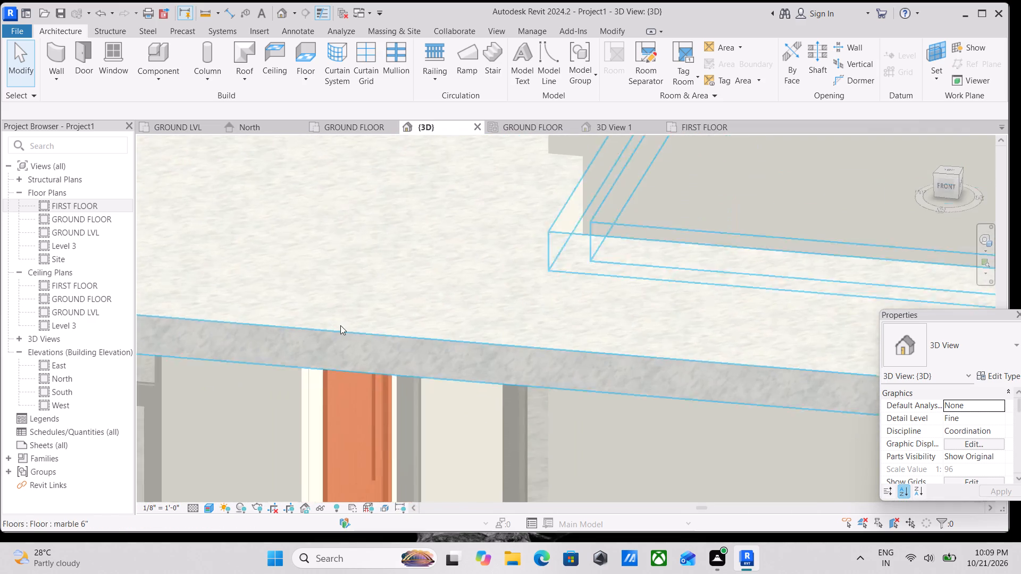
{"action": "scroll", "coordinate": [340, 325], "scroll_direction": "down", "scroll_amount": 15}
{"action": "middle_click_drag", "start_coordinate": [359, 294], "coordinate": [376, 292]}
{"action": "scroll", "coordinate": [376, 366], "scroll_direction": "up", "scroll_amount": 5}
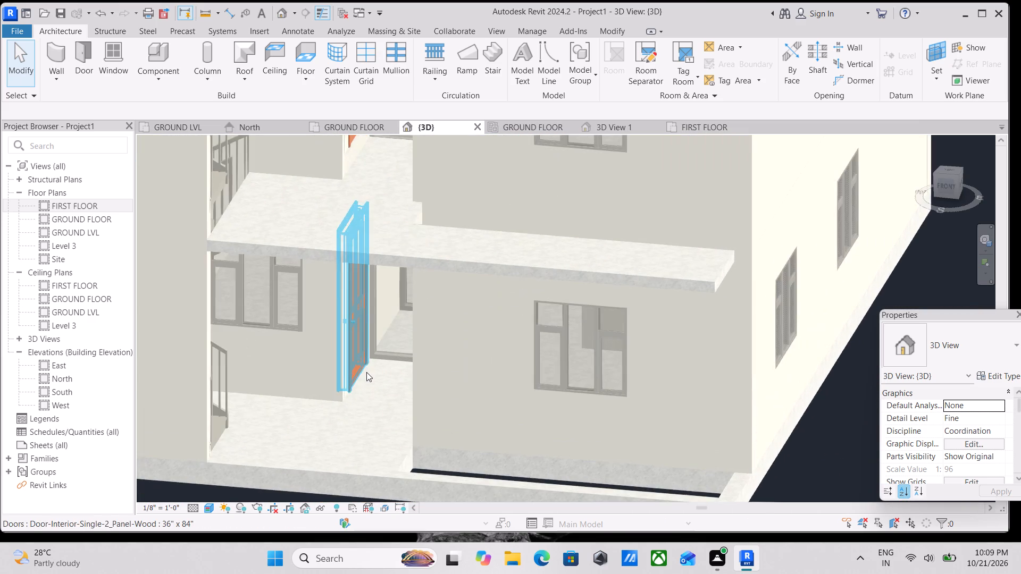
Open the boundary of the ground floor's FLOORING MARBLE 1' slab for editing in the GROUND FLOOR plan.
{"action": "scroll", "coordinate": [372, 389], "scroll_direction": "down", "scroll_amount": 3}
{"action": "middle_click_drag", "start_coordinate": [378, 387], "coordinate": [449, 352]}
{"action": "scroll", "coordinate": [449, 351], "scroll_direction": "up", "scroll_amount": 1}
{"action": "scroll", "coordinate": [510, 426], "scroll_direction": "up", "scroll_amount": 3}
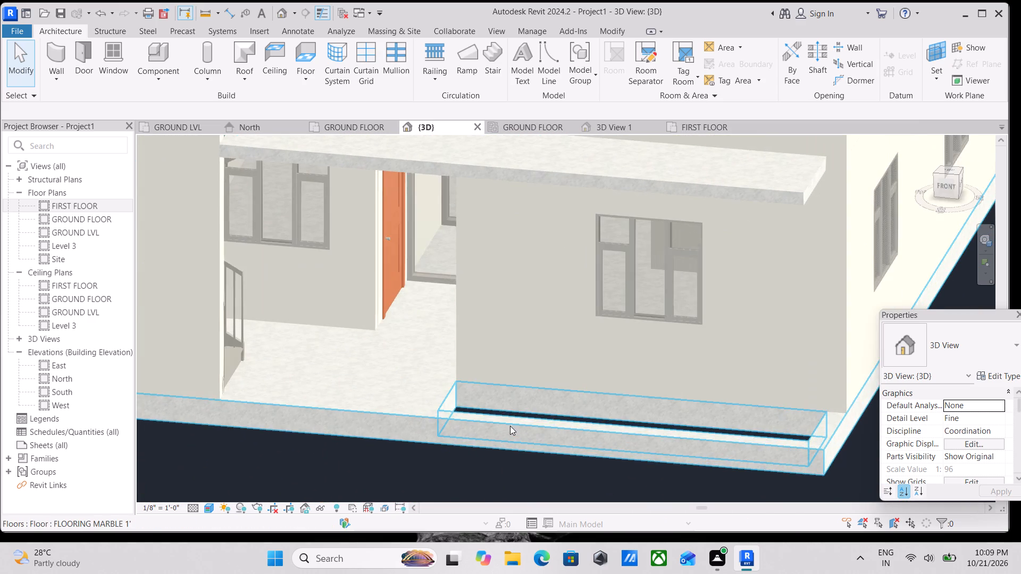
{"action": "scroll", "coordinate": [506, 423], "scroll_direction": "down", "scroll_amount": 1}
{"action": "middle_click_drag", "start_coordinate": [506, 423], "coordinate": [495, 426]}
{"action": "left_click", "coordinate": [491, 424]}
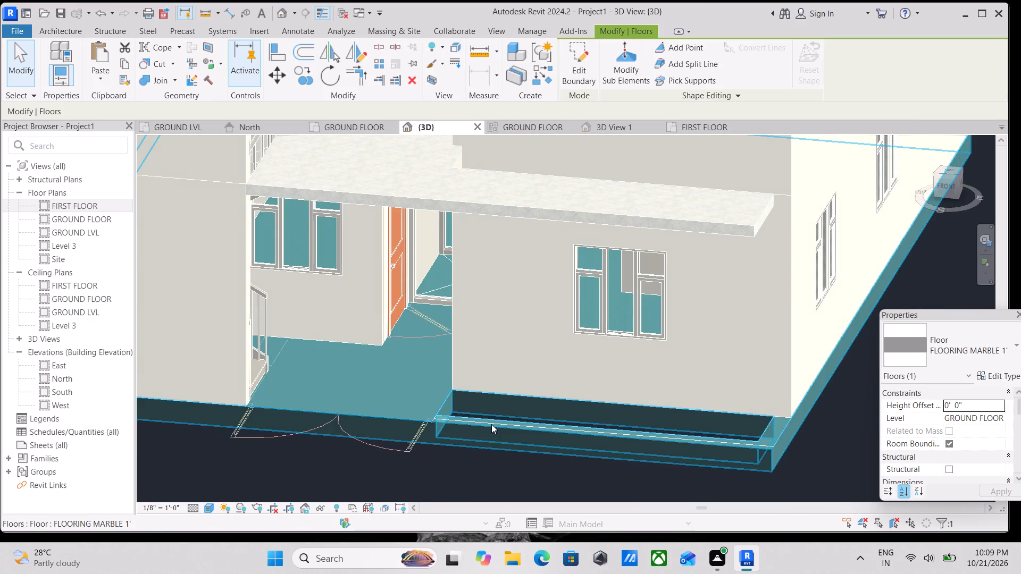
{"action": "scroll", "coordinate": [491, 424], "scroll_direction": "down", "scroll_amount": 3}
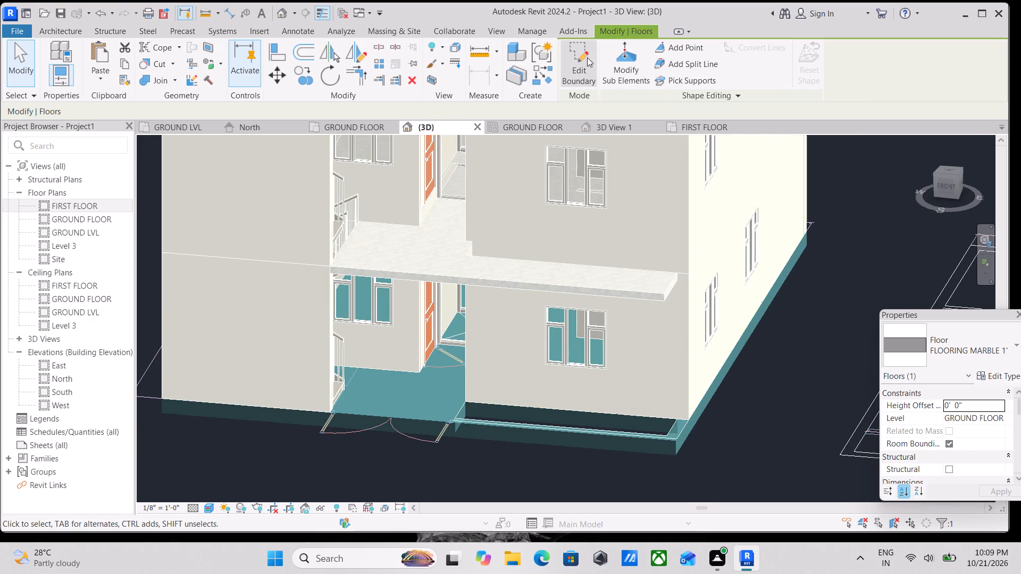
{"action": "left_click", "coordinate": [583, 65]}
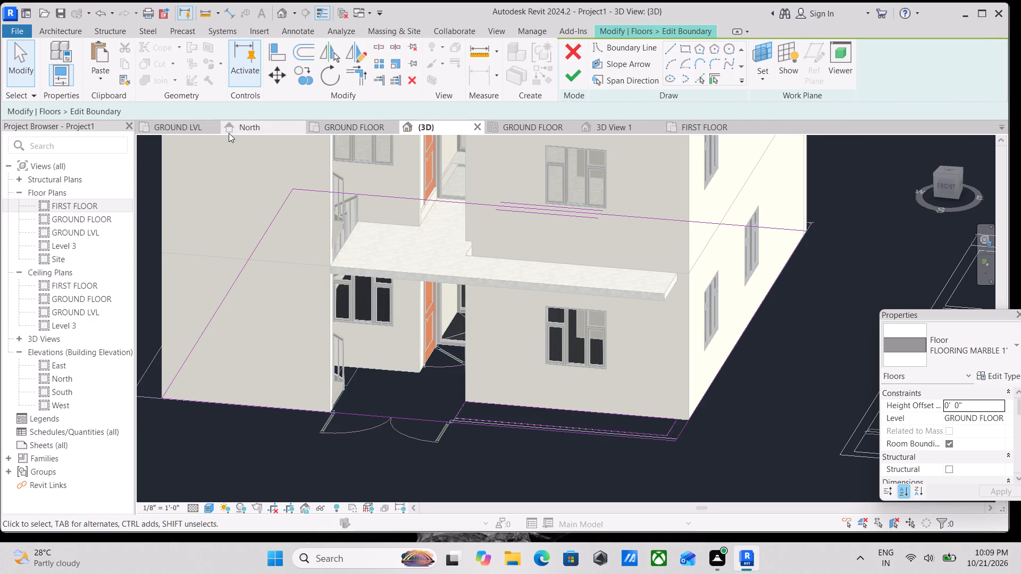
{"action": "left_click", "coordinate": [340, 125]}
{"action": "middle_click_drag", "start_coordinate": [646, 412], "coordinate": [534, 323]}
{"action": "scroll", "coordinate": [500, 370], "scroll_direction": "up", "scroll_amount": 2}
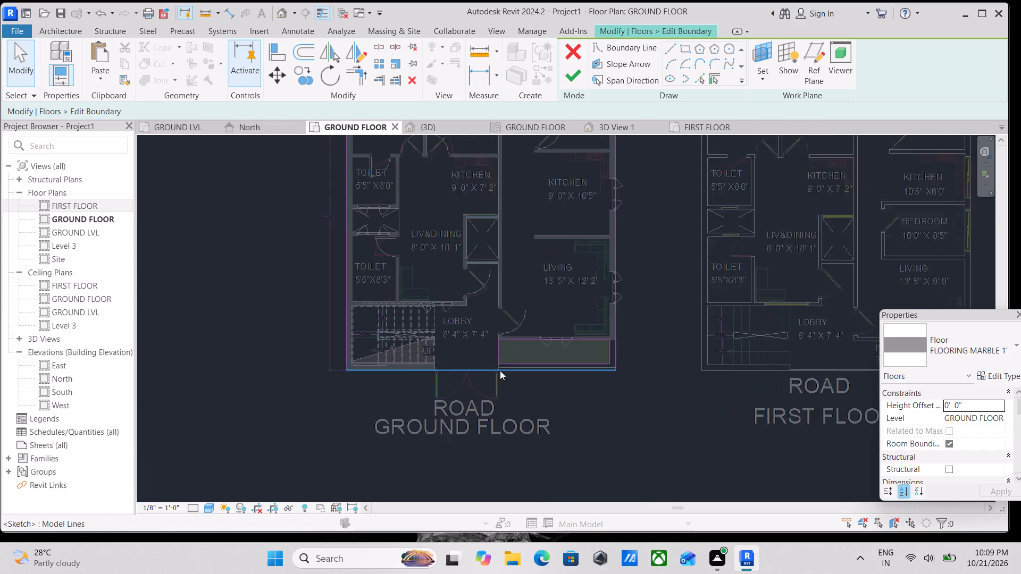
Delete all four boundary lines of the rectangular opening in front of the LIVING room, leaving only the outer outline.
{"action": "left_click", "coordinate": [499, 349]}
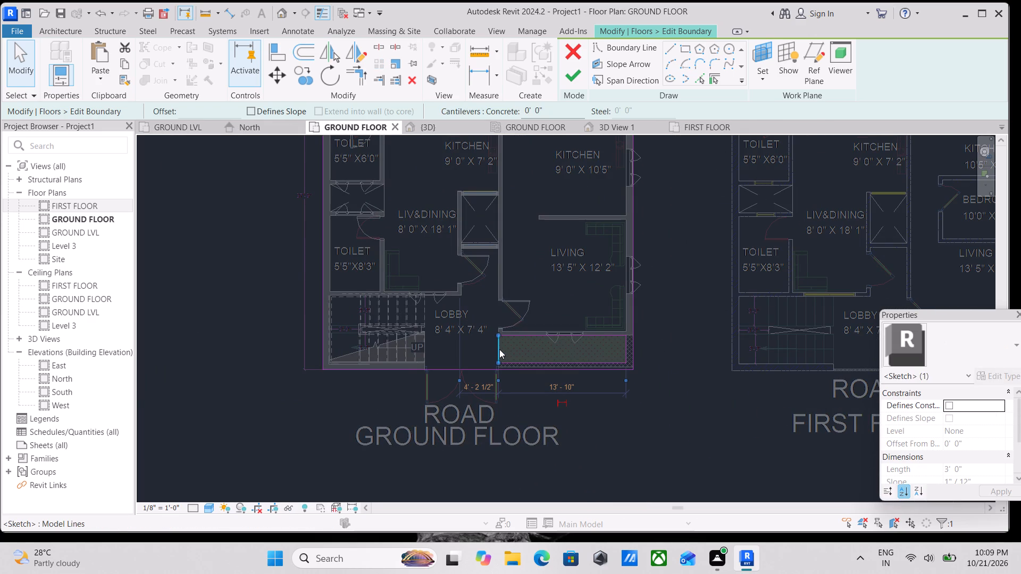
{"action": "right_click", "coordinate": [499, 349]}
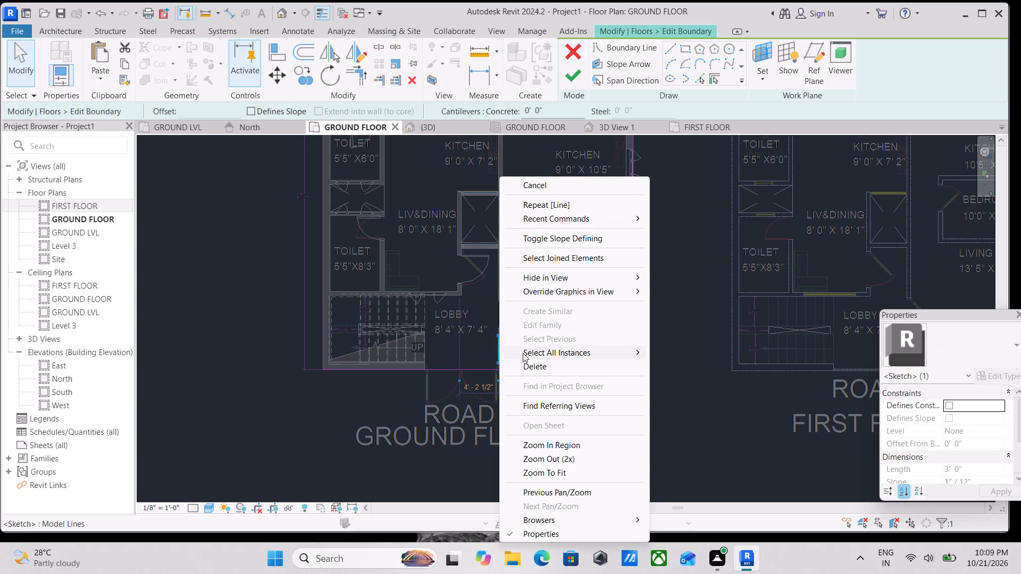
{"action": "left_click", "coordinate": [536, 361]}
{"action": "scroll", "coordinate": [535, 340], "scroll_direction": "up", "scroll_amount": 2}
{"action": "left_click", "coordinate": [535, 340]}
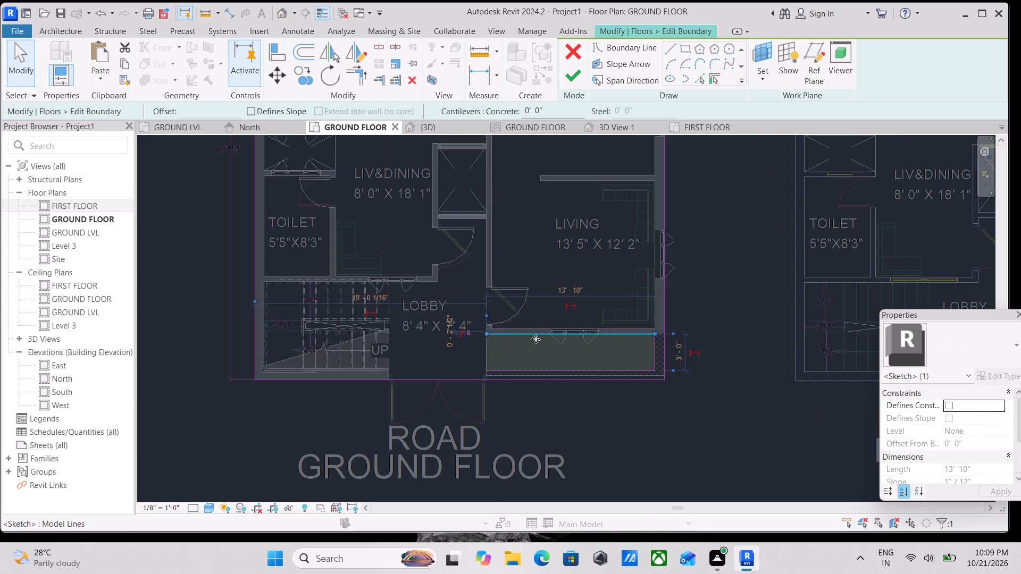
{"action": "right_click", "coordinate": [535, 339]}
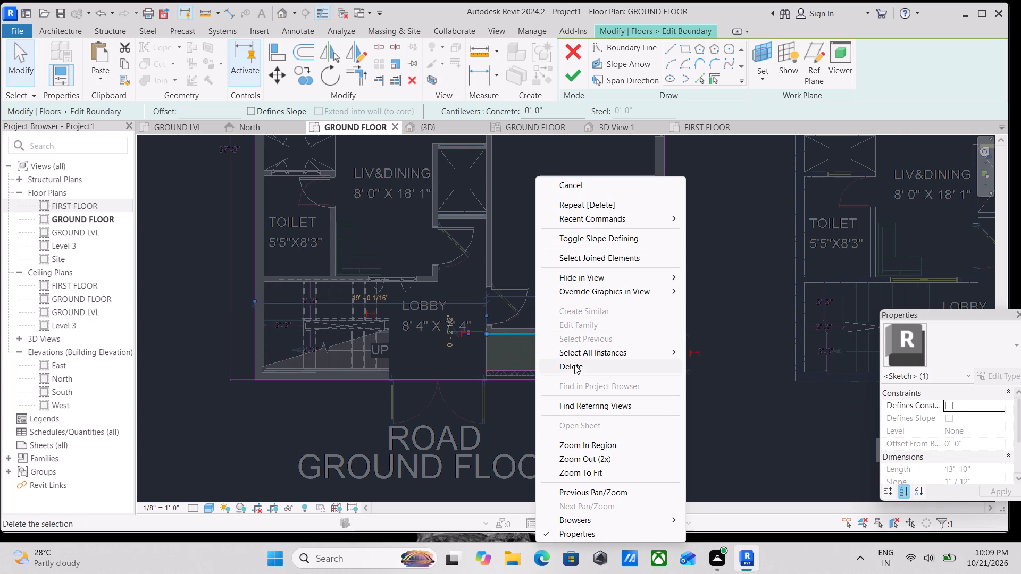
{"action": "left_click", "coordinate": [574, 365]}
{"action": "scroll", "coordinate": [690, 374], "scroll_direction": "up", "scroll_amount": 3}
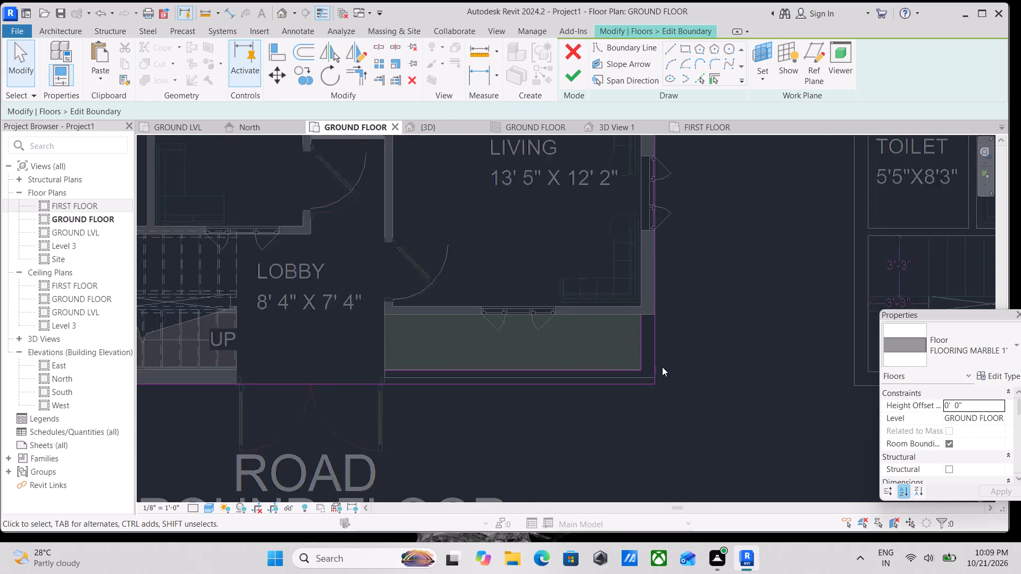
{"action": "scroll", "coordinate": [662, 367], "scroll_direction": "up", "scroll_amount": 1}
{"action": "left_click", "coordinate": [635, 347]}
{"action": "right_click", "coordinate": [635, 347]}
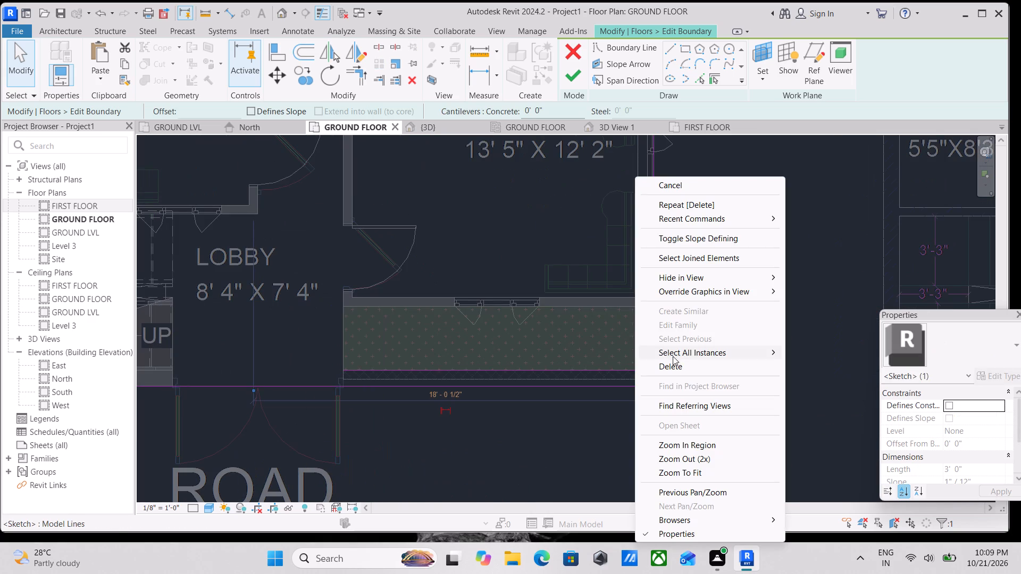
{"action": "left_click", "coordinate": [671, 362]}
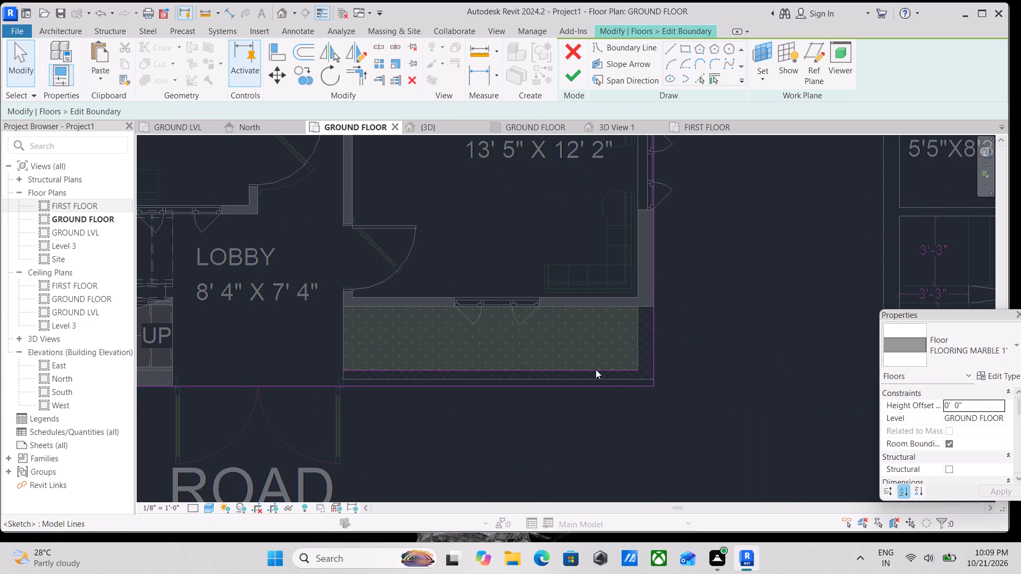
{"action": "left_click", "coordinate": [596, 369]}
{"action": "right_click", "coordinate": [597, 369]}
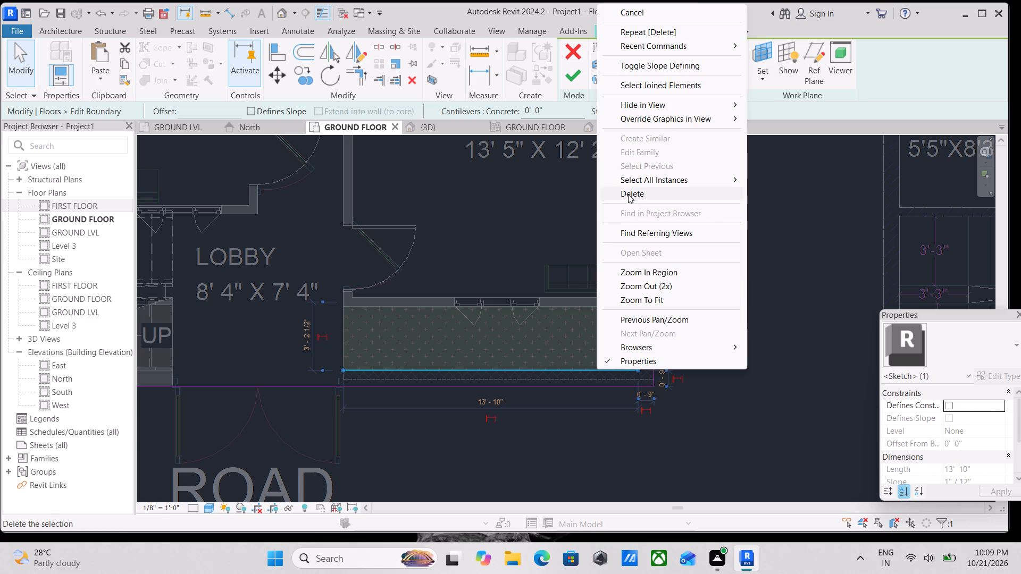
{"action": "left_click", "coordinate": [628, 193]}
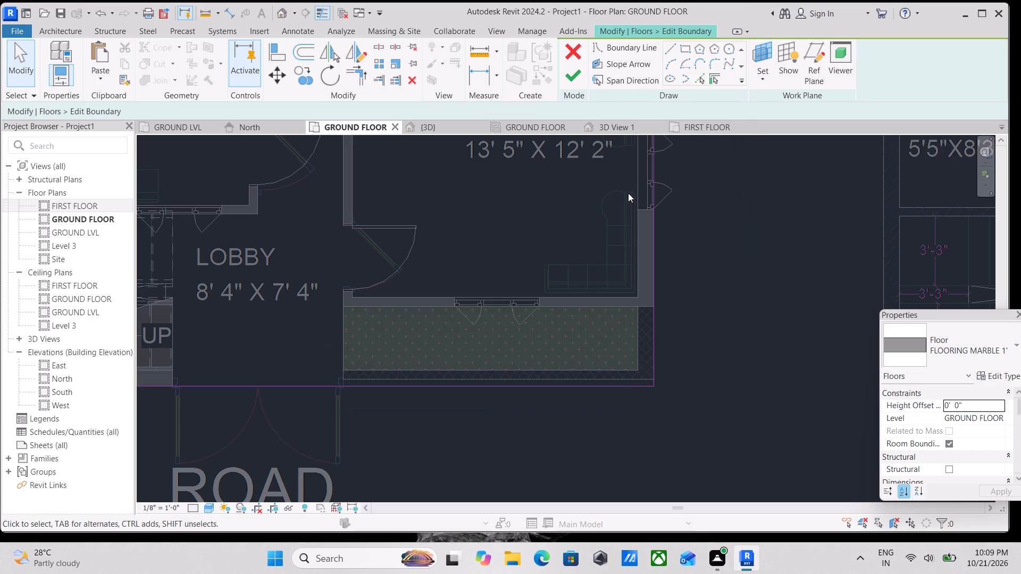
Finish the FLOORING MARBLE 1' boundary edit, dismiss the save reminder without saving, and clear the selection.
{"action": "left_click", "coordinate": [578, 79]}
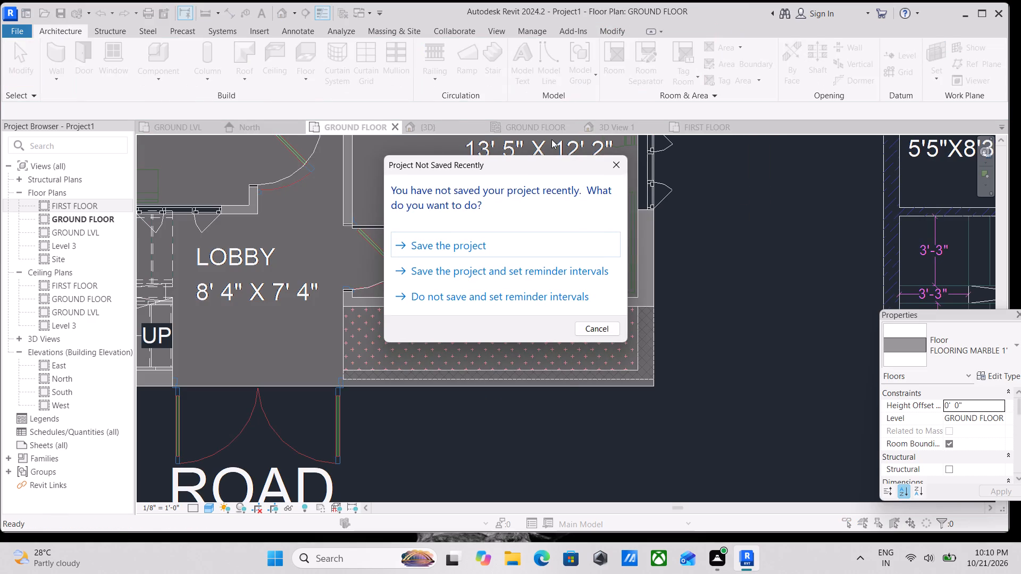
{"action": "left_click", "coordinate": [621, 162]}
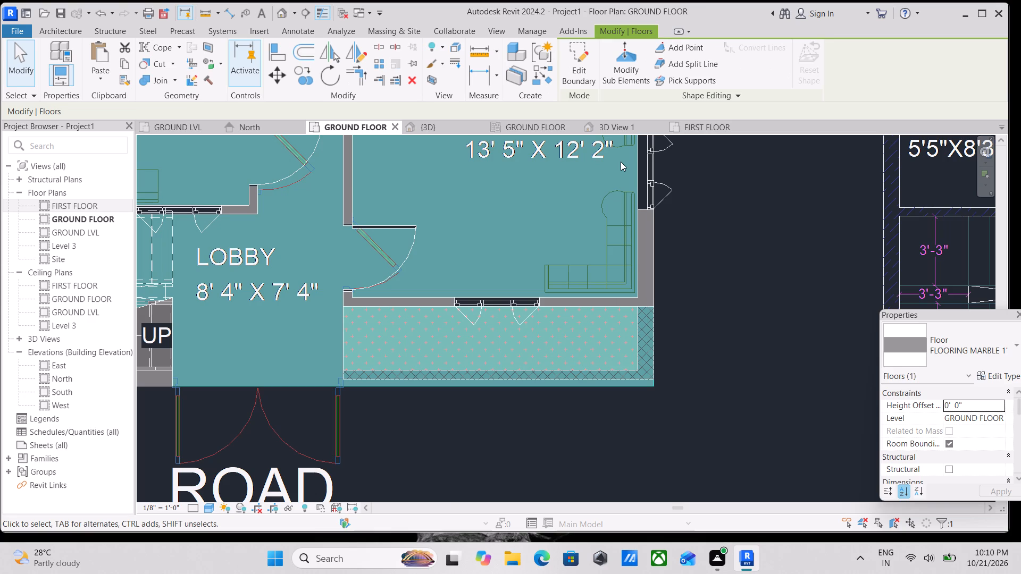
{"action": "scroll", "coordinate": [438, 189], "scroll_direction": "down", "scroll_amount": 2}
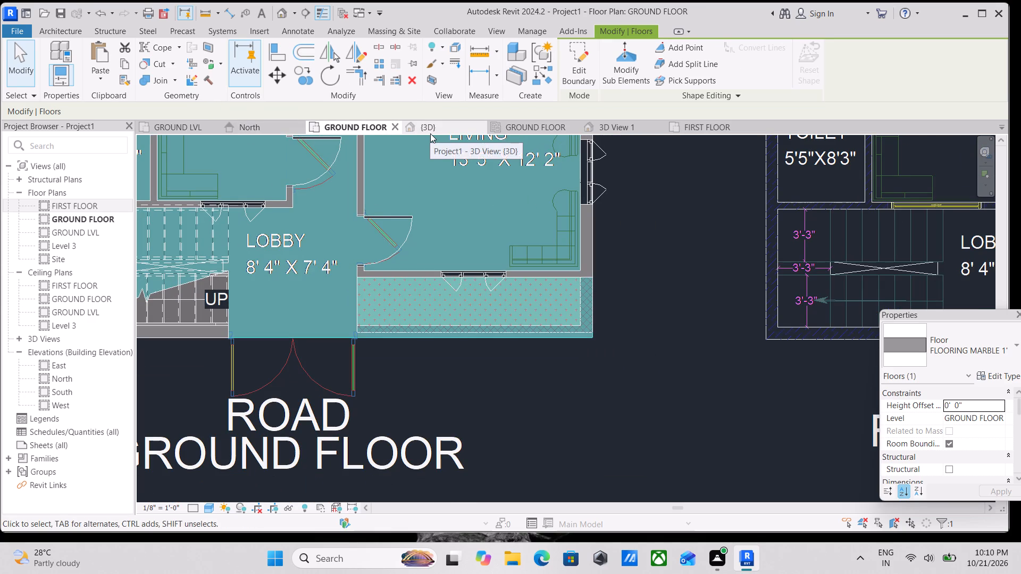
{"action": "key", "text": "grave"}
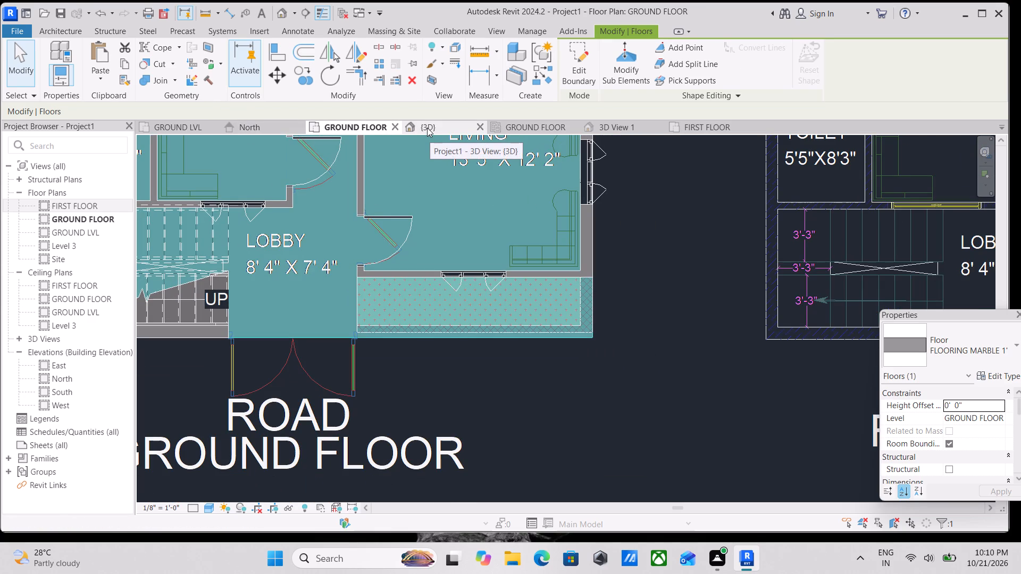
{"action": "key", "text": "Escape"}
Check the edited ground-floor slab at the front of the building in the 3D view.
{"action": "left_click", "coordinate": [427, 126]}
{"action": "scroll", "coordinate": [455, 168], "scroll_direction": "down", "scroll_amount": 2}
{"action": "middle_click_drag", "start_coordinate": [479, 197], "coordinate": [498, 222]}
{"action": "scroll", "coordinate": [479, 197], "scroll_direction": "down", "scroll_amount": 1}
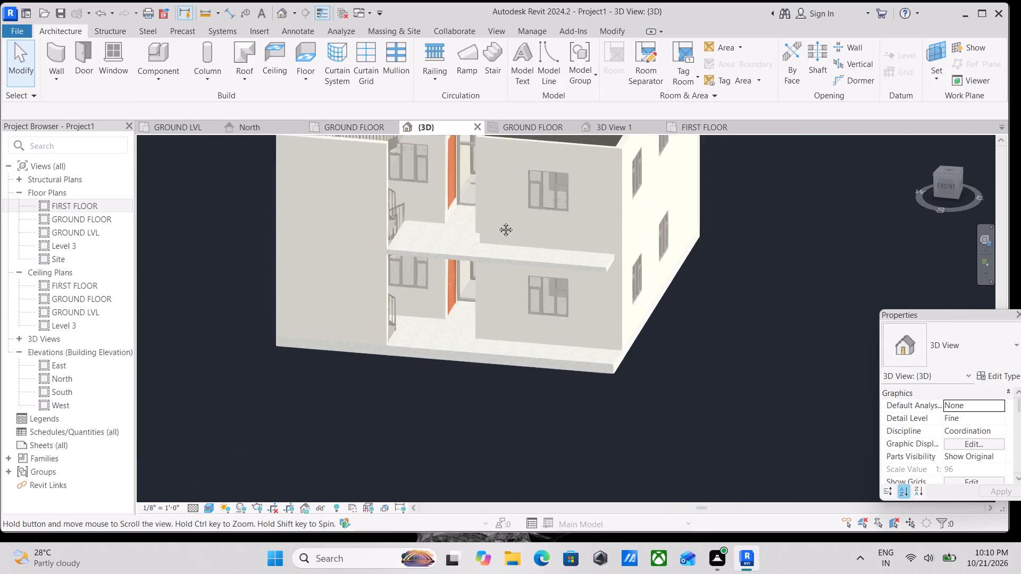
{"action": "middle_click_drag", "start_coordinate": [498, 222], "coordinate": [502, 228]}
{"action": "scroll", "coordinate": [502, 228], "scroll_direction": "up", "scroll_amount": 1}
{"action": "scroll", "coordinate": [503, 228], "scroll_direction": "down", "scroll_amount": 3}
{"action": "middle_click_drag", "start_coordinate": [504, 229], "coordinate": [516, 245]}
{"action": "scroll", "coordinate": [516, 245], "scroll_direction": "up", "scroll_amount": 1}
{"action": "middle_click_drag", "start_coordinate": [532, 247], "coordinate": [553, 277]}
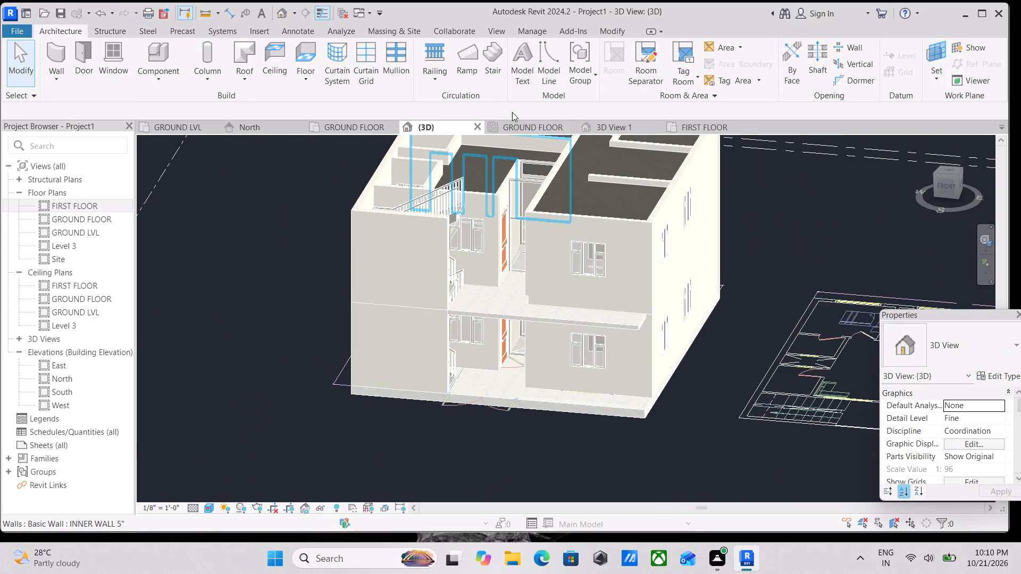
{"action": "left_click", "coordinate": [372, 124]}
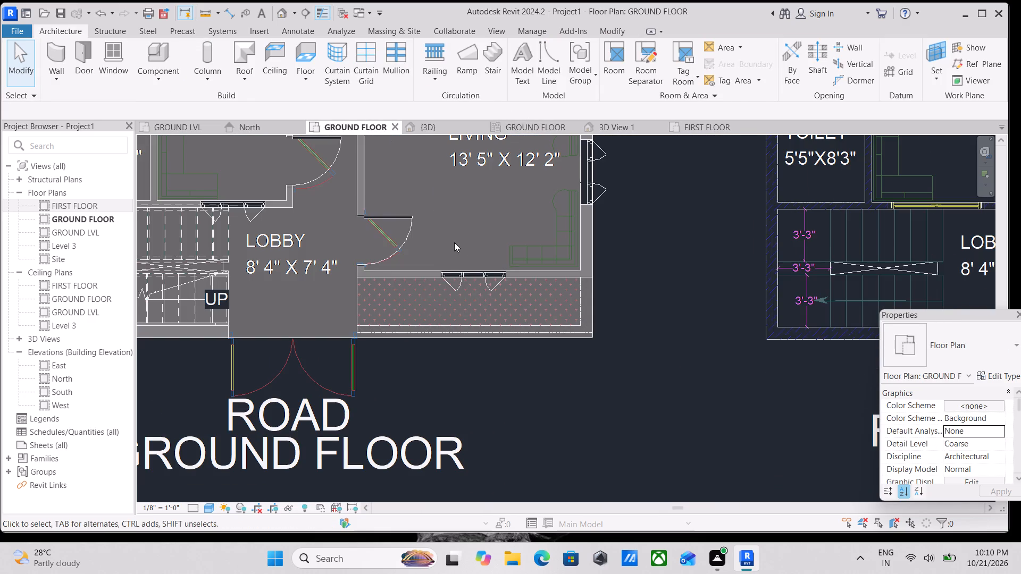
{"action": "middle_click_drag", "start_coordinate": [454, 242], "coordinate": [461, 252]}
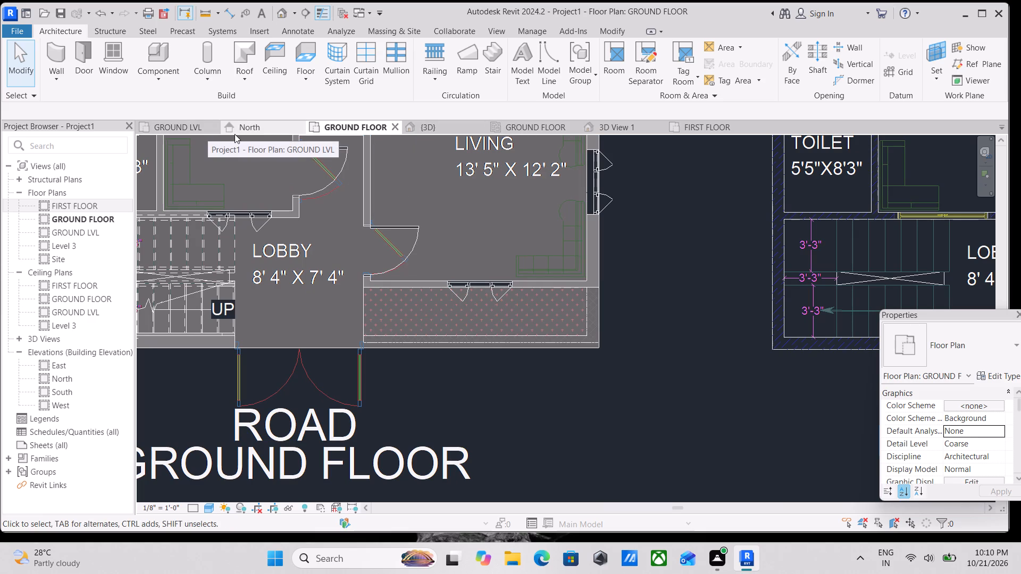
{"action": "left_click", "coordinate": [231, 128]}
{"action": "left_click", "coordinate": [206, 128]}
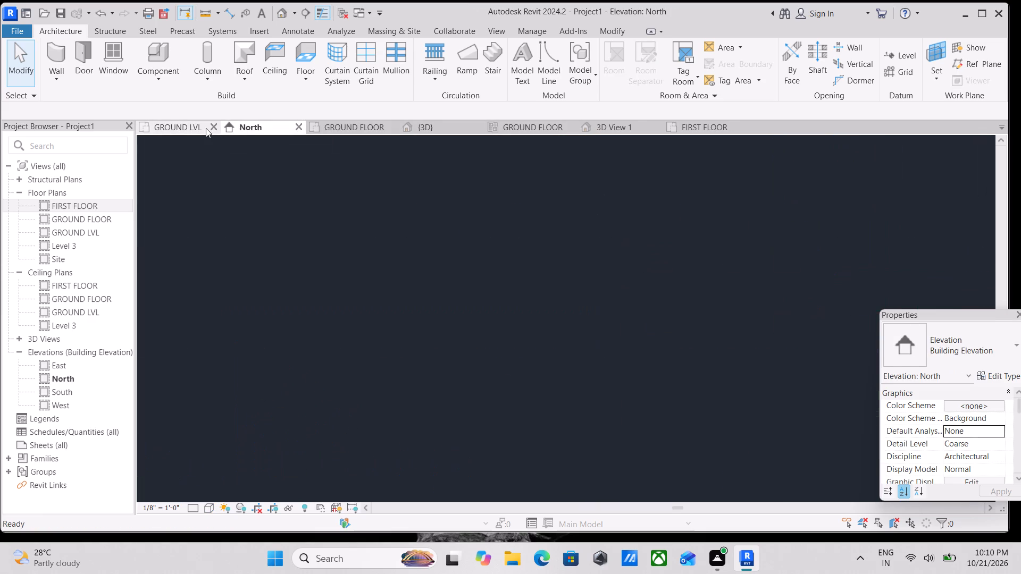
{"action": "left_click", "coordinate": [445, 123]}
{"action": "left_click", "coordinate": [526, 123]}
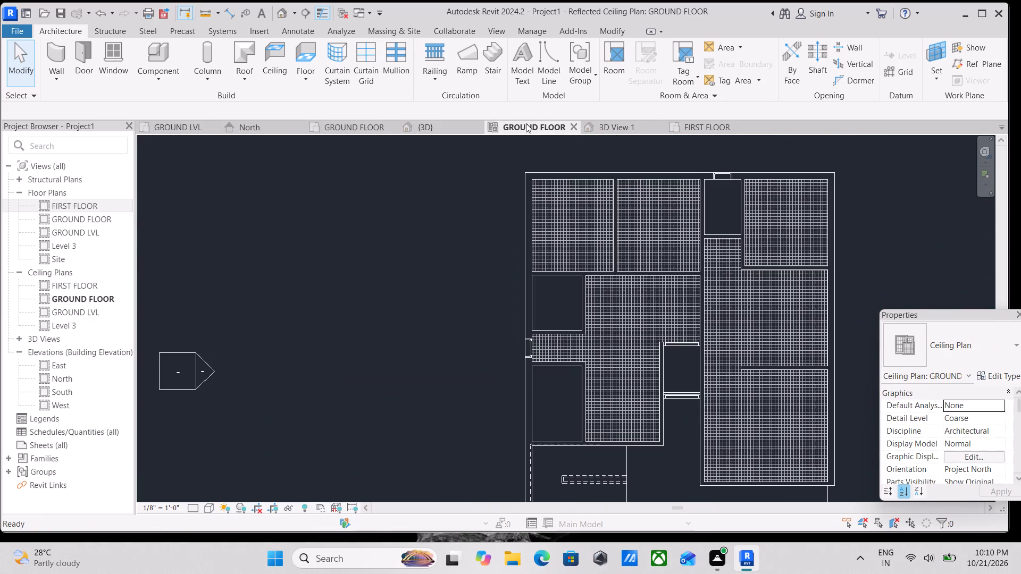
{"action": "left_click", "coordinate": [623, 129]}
Switch to the FIRST FLOOR plan at the front of the building, beside the staircase and balcony.
{"action": "left_click", "coordinate": [687, 122]}
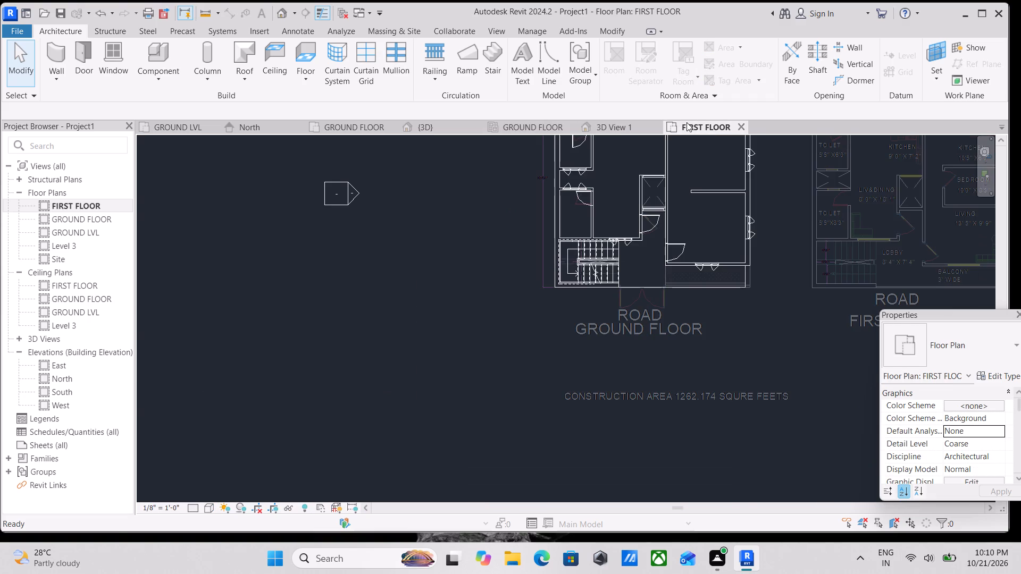
{"action": "scroll", "coordinate": [670, 224], "scroll_direction": "up", "scroll_amount": 1}
{"action": "left_click", "coordinate": [717, 285]}
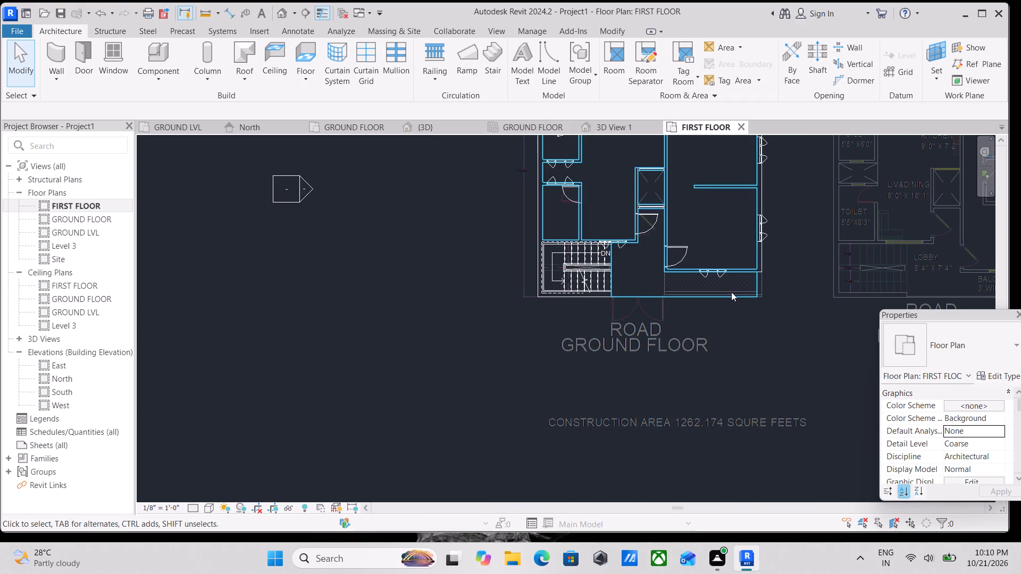
{"action": "left_click", "coordinate": [731, 292]}
{"action": "scroll", "coordinate": [732, 292], "scroll_direction": "up", "scroll_amount": 5}
{"action": "key", "text": "Escape"}
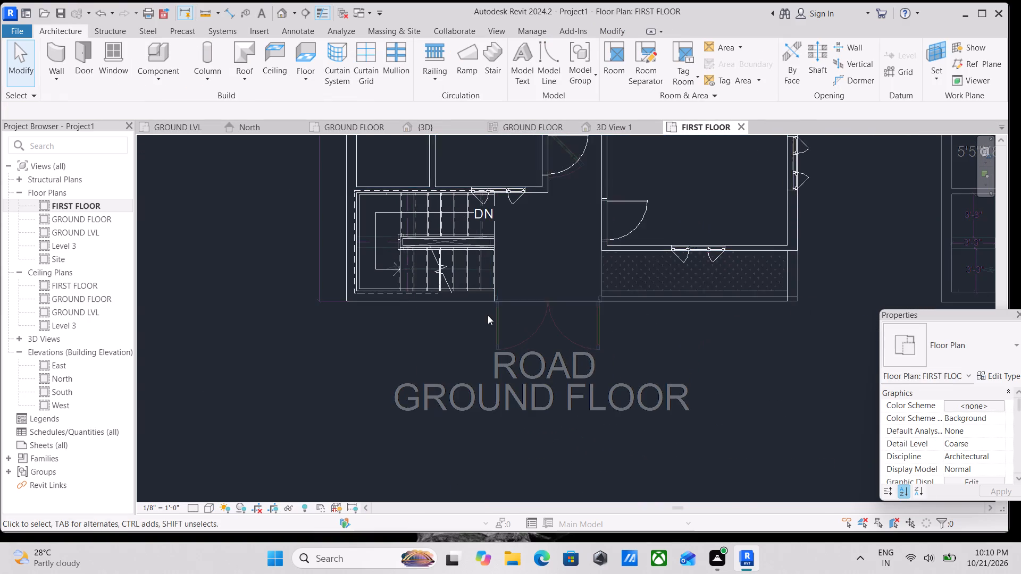
{"action": "scroll", "coordinate": [488, 315], "scroll_direction": "up", "scroll_amount": 3}
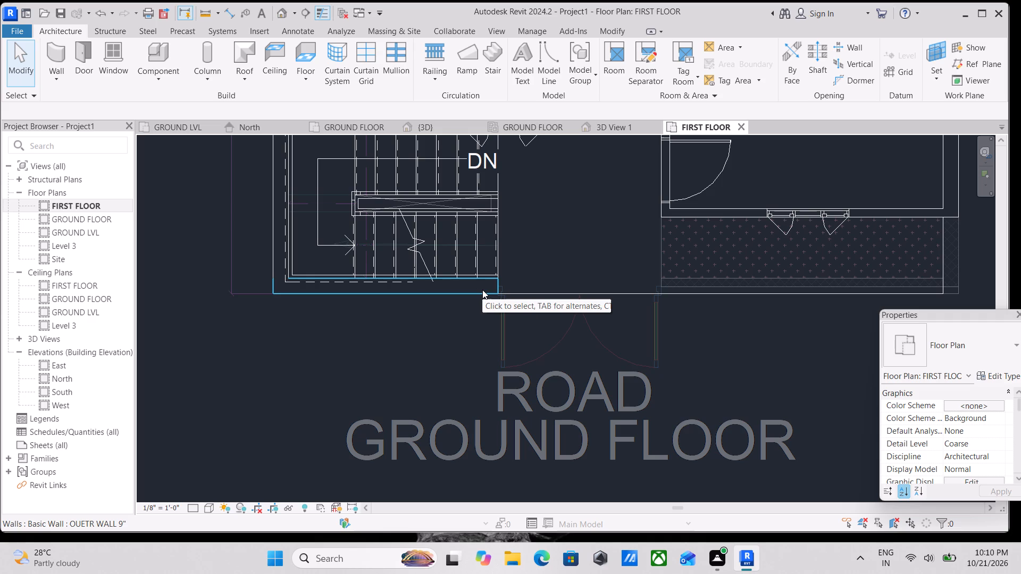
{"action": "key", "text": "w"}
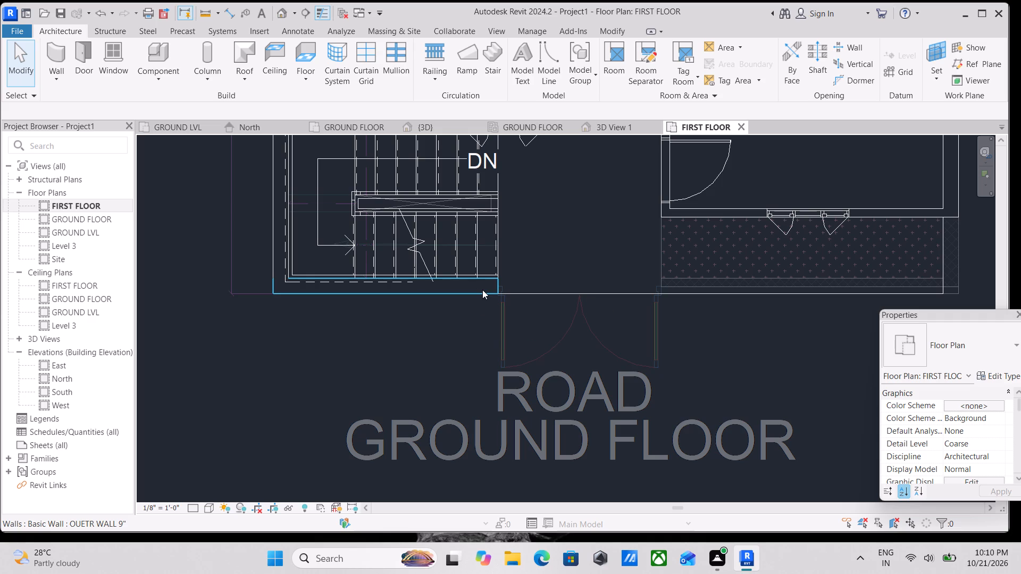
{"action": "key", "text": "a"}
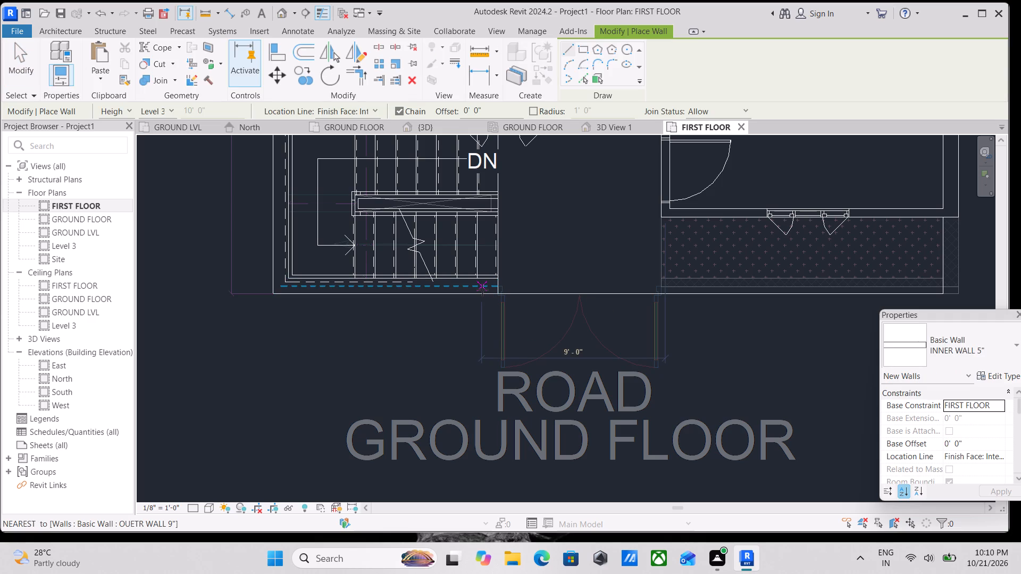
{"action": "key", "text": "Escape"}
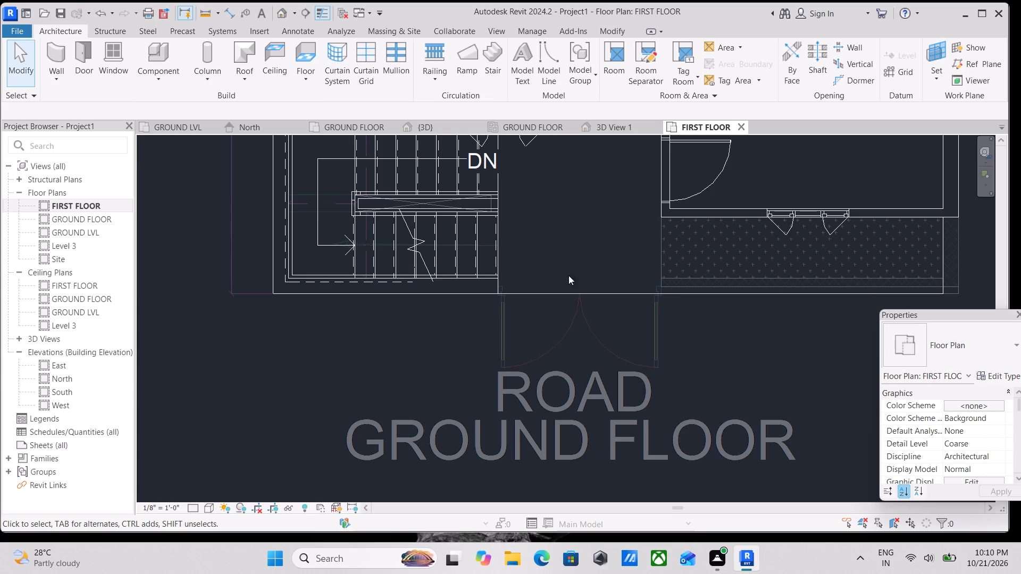
Start a sketched-path railing at the front opening of the FIRST FLOOR plan.
{"action": "scroll", "coordinate": [507, 276], "scroll_direction": "up", "scroll_amount": 2}
{"action": "scroll", "coordinate": [537, 259], "scroll_direction": "down", "scroll_amount": 1}
{"action": "middle_click_drag", "start_coordinate": [537, 259], "coordinate": [506, 277]}
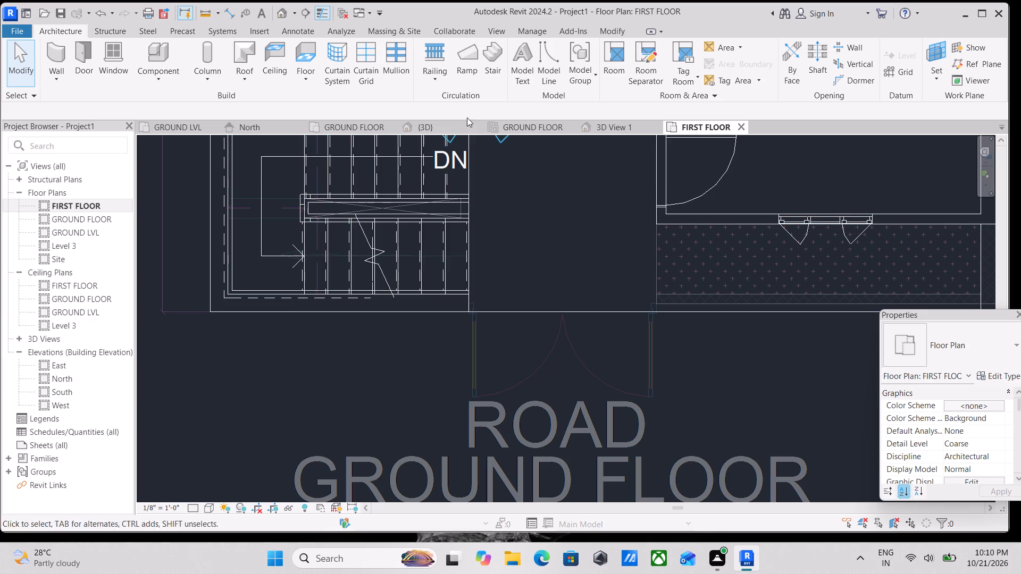
{"action": "left_click", "coordinate": [440, 77]}
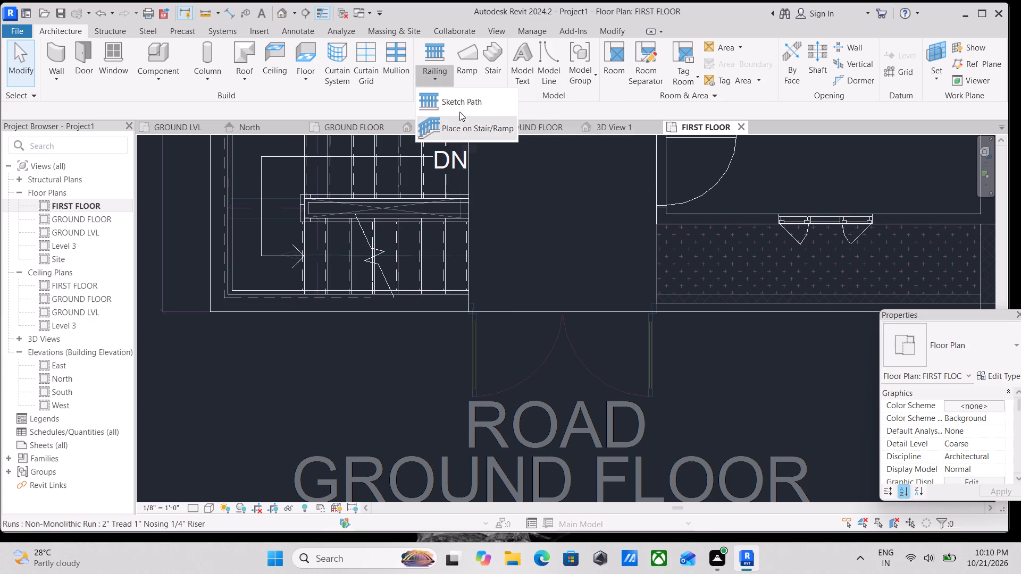
{"action": "left_click", "coordinate": [459, 107]}
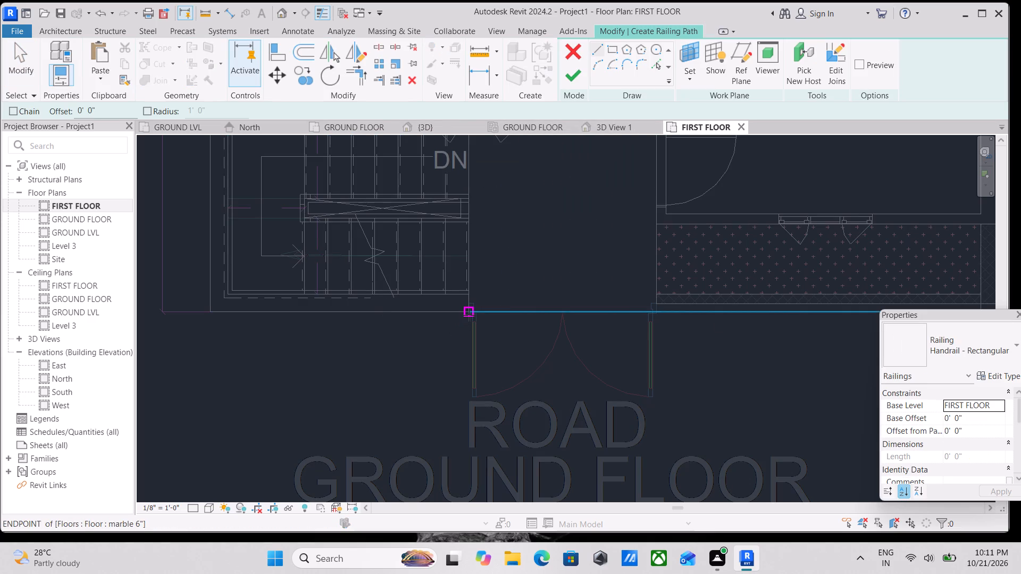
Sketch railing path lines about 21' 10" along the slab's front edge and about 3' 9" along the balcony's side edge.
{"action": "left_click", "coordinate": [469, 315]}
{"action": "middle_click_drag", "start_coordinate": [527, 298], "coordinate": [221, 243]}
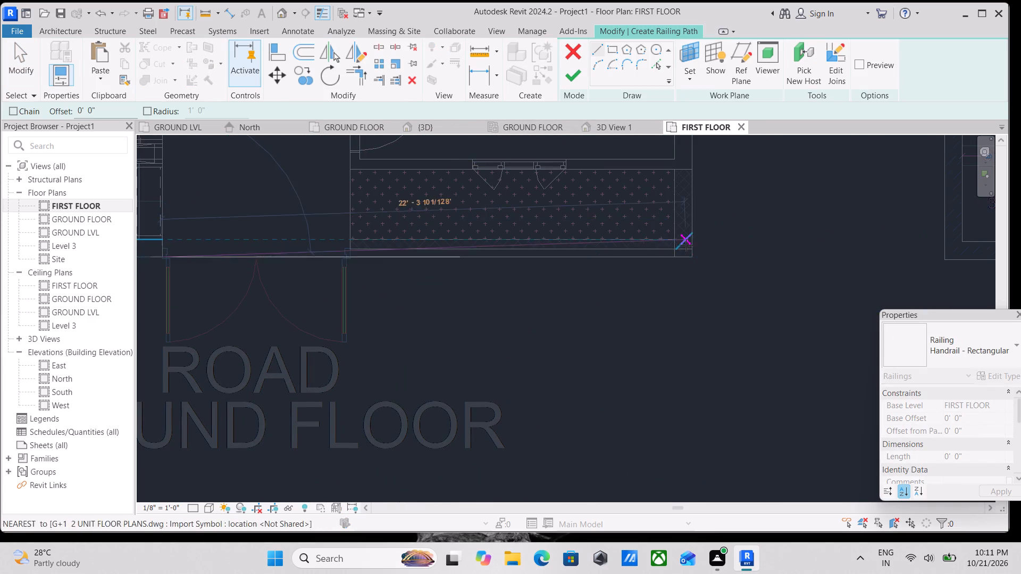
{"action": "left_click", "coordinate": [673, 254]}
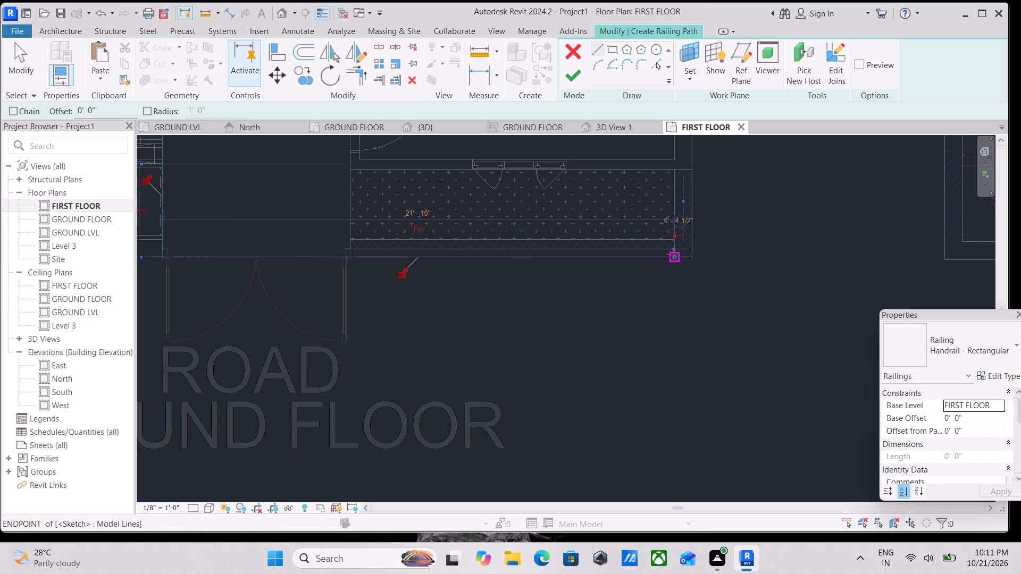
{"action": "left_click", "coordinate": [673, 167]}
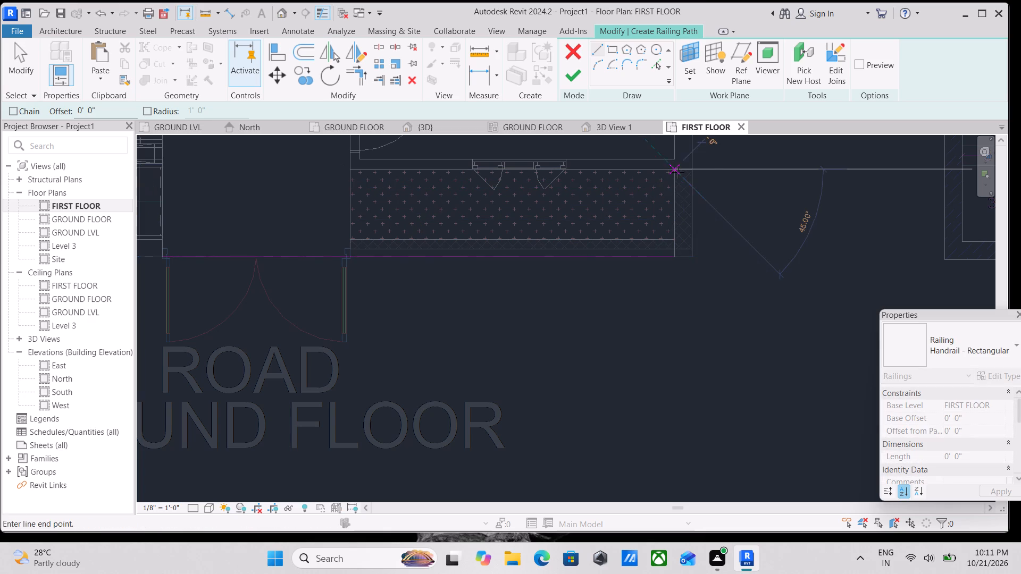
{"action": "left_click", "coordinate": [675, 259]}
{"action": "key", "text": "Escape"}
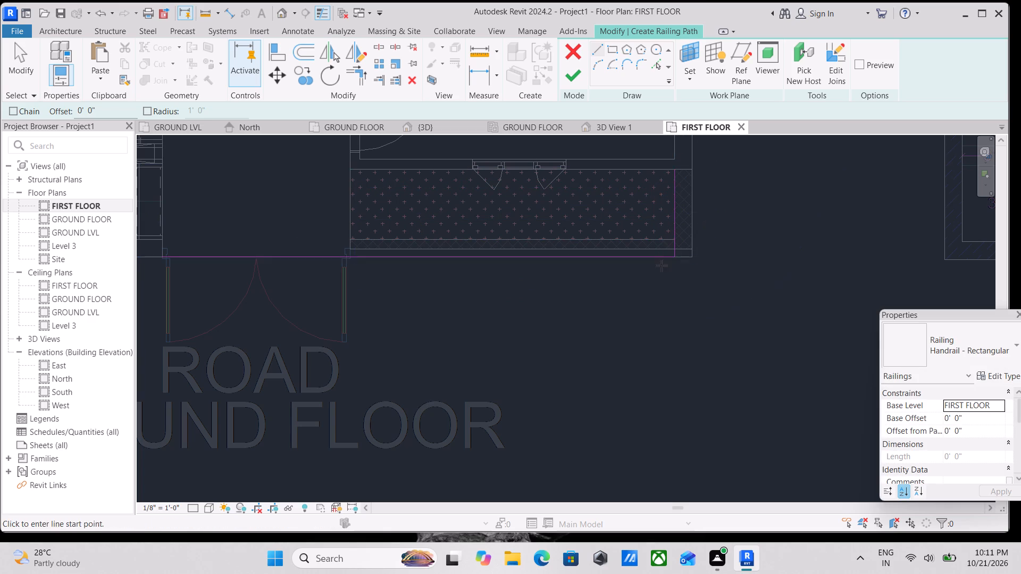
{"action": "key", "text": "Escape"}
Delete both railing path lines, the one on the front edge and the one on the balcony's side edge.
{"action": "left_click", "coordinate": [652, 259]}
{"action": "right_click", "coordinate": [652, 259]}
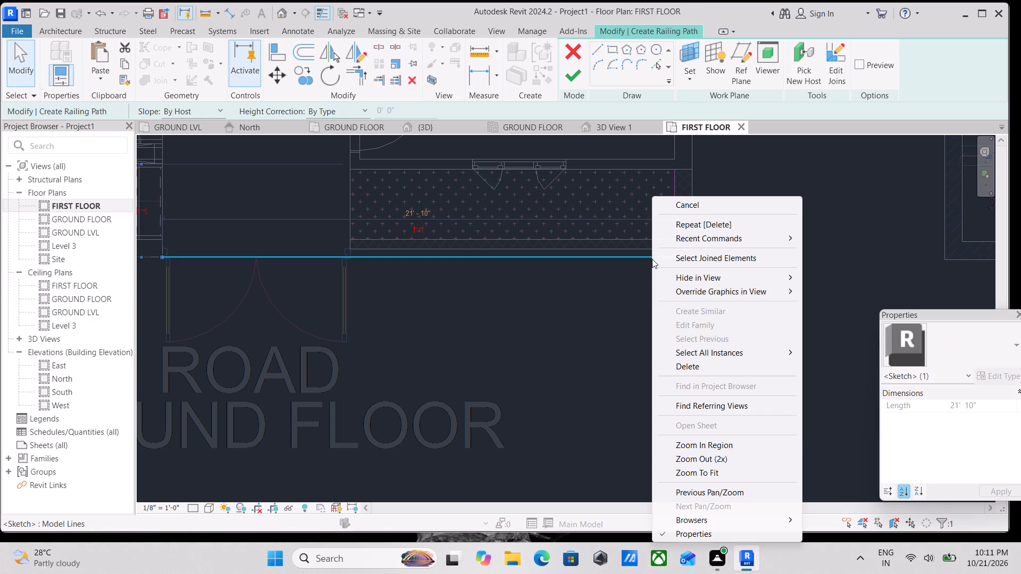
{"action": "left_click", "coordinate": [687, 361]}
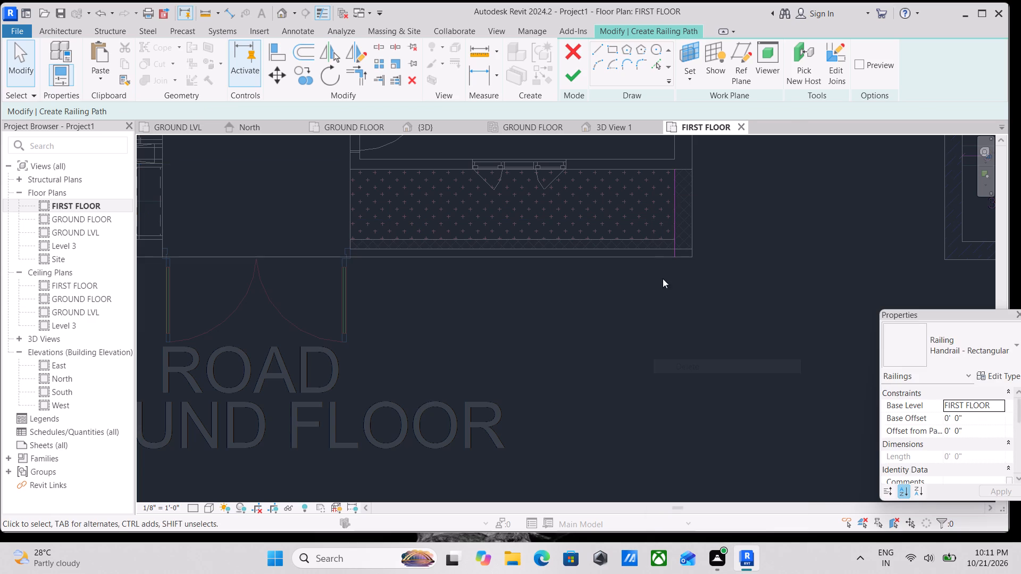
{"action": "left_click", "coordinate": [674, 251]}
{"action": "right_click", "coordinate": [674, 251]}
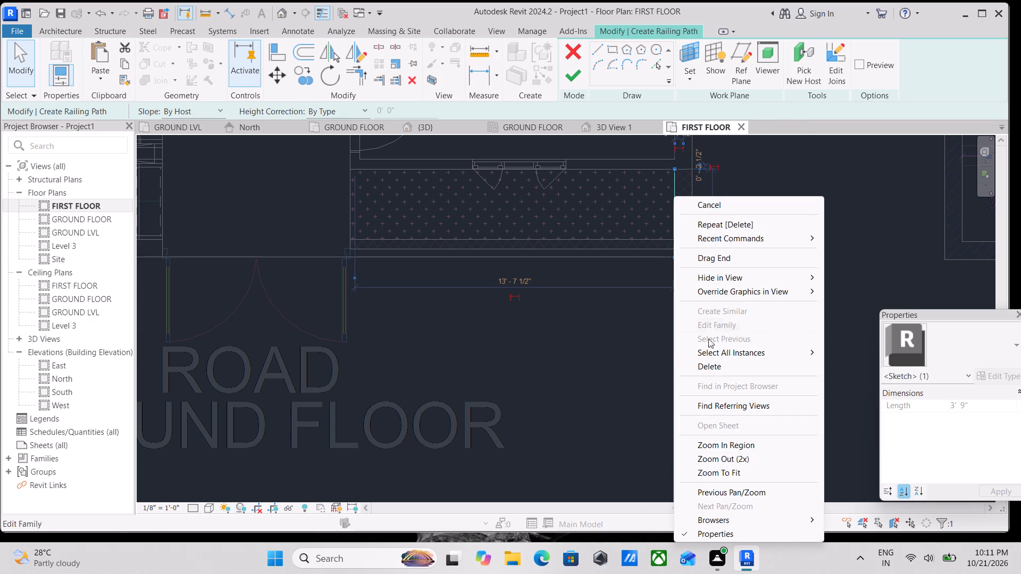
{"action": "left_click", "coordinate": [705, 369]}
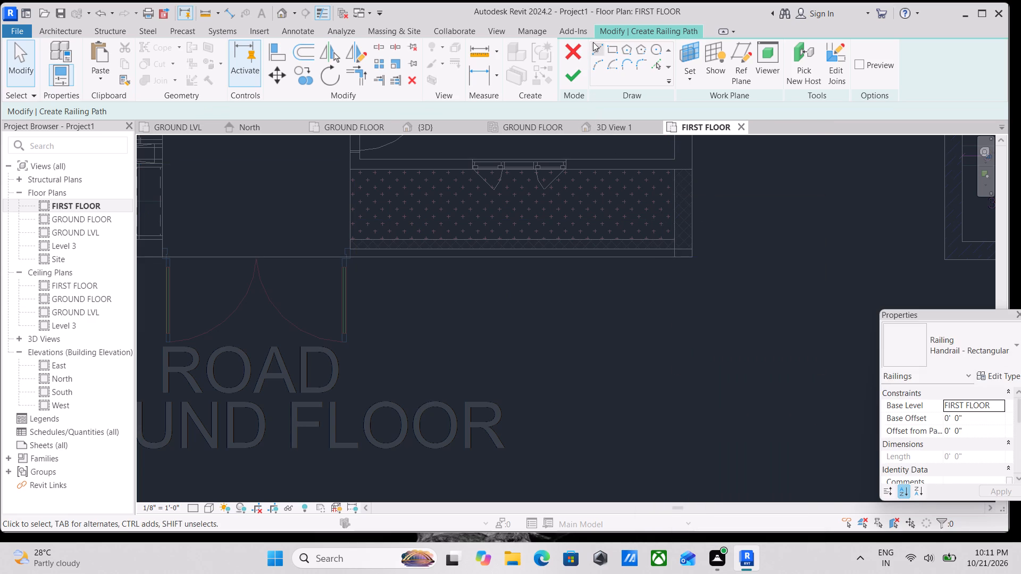
Sketch the railing path with a 1" offset, about 21' 10" along the slab's front edge and up the balcony's side edge to the wall.
{"action": "left_click", "coordinate": [593, 42]}
{"action": "left_click", "coordinate": [595, 47]}
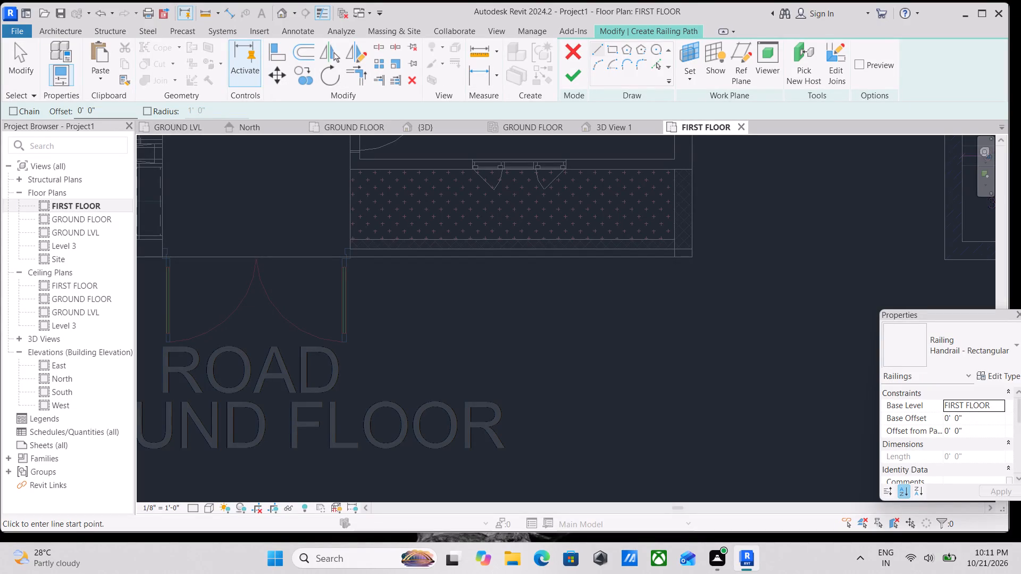
{"action": "left_click_drag", "start_coordinate": [103, 113], "coordinate": [61, 116]}
{"action": "key", "text": "1"}
{"action": "key", "text": "shift+quotedbl"}
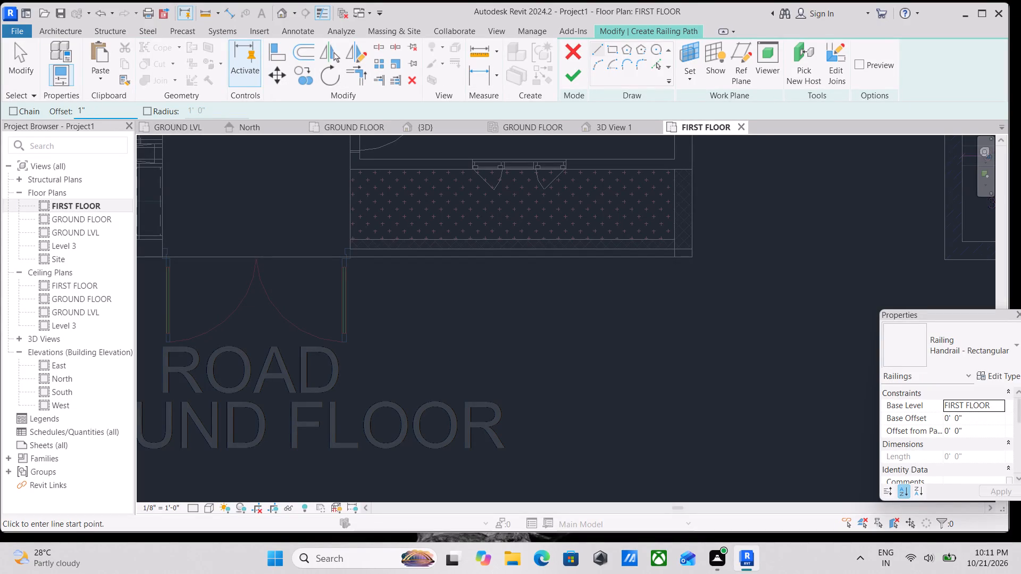
{"action": "scroll", "coordinate": [215, 217], "scroll_direction": "down", "scroll_amount": 1}
{"action": "middle_click_drag", "start_coordinate": [250, 234], "coordinate": [596, 313]}
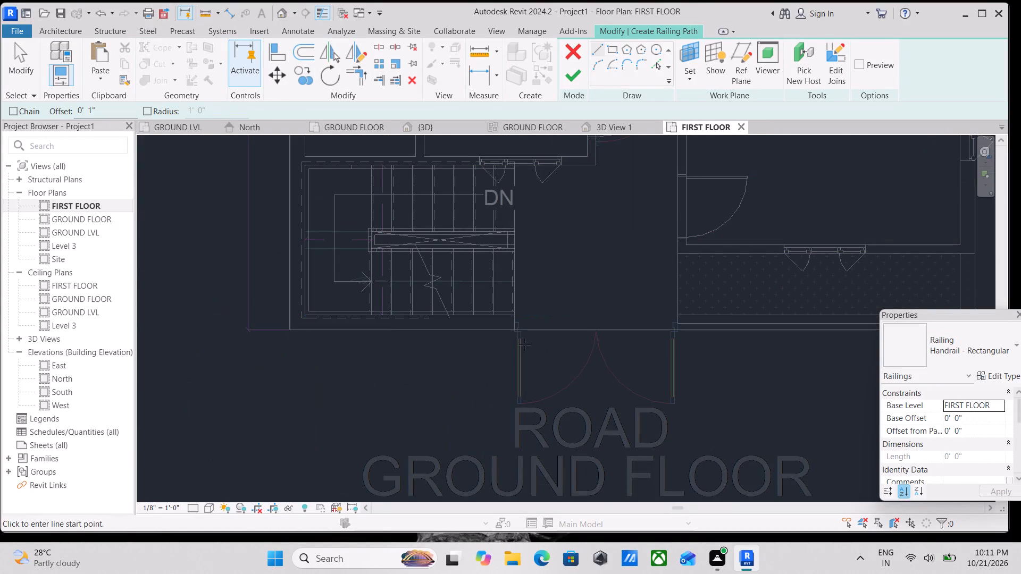
{"action": "scroll", "coordinate": [524, 344], "scroll_direction": "up", "scroll_amount": 3}
{"action": "left_click", "coordinate": [509, 324]}
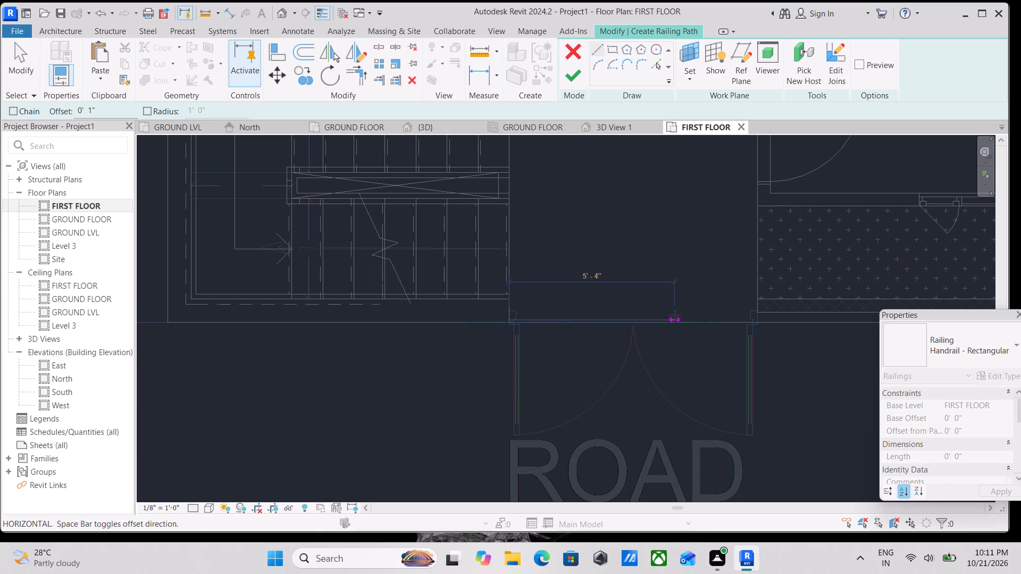
{"action": "middle_click_drag", "start_coordinate": [675, 315], "coordinate": [258, 313]}
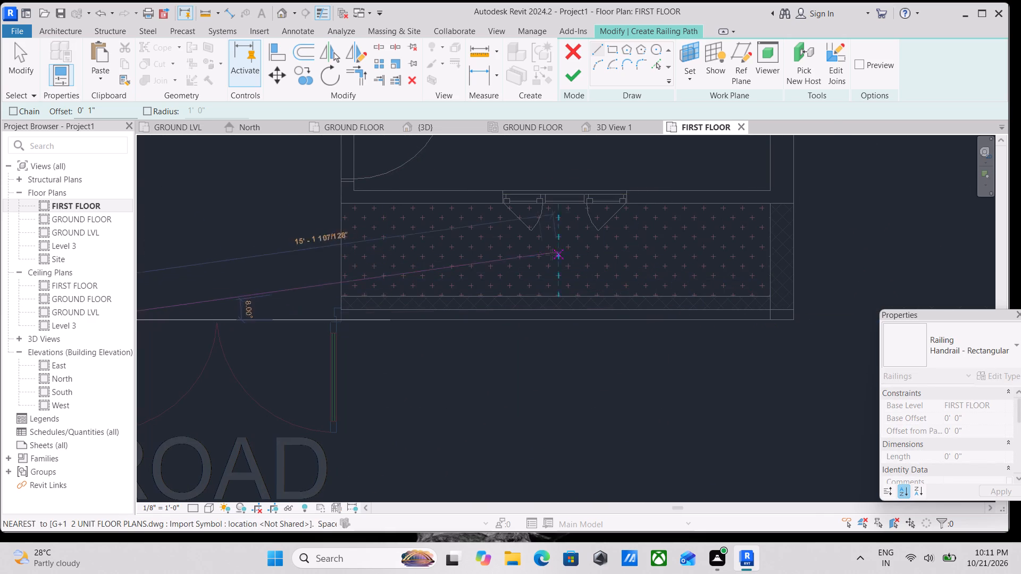
{"action": "left_click", "coordinate": [770, 320]}
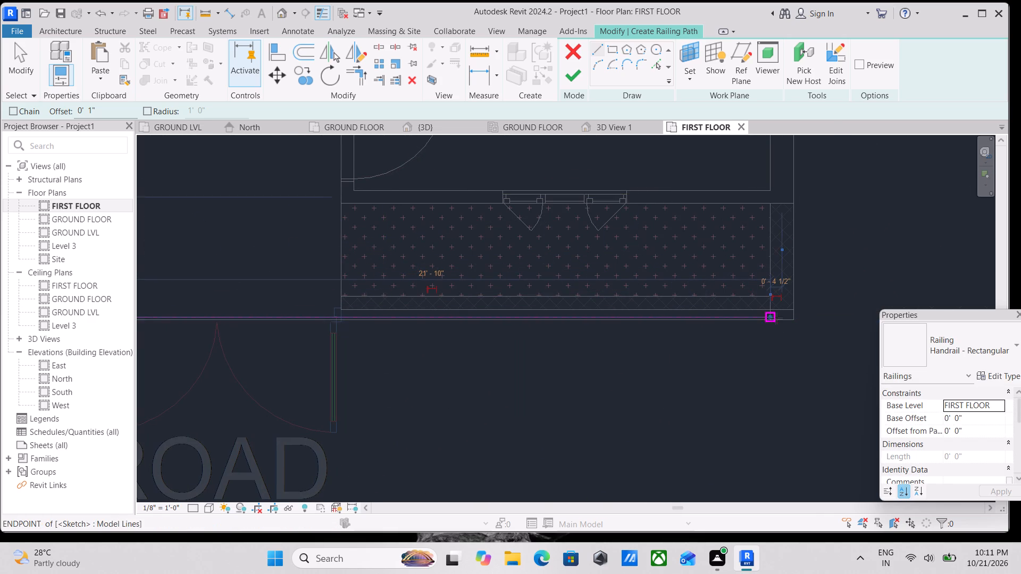
{"action": "key", "text": "Escape"}
{"action": "left_click", "coordinate": [768, 322]}
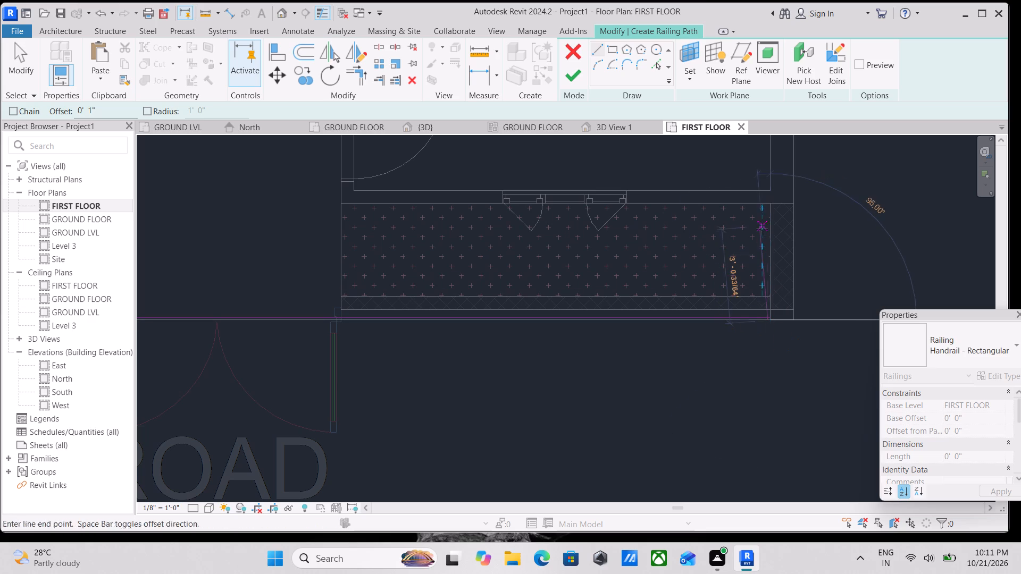
{"action": "left_click", "coordinate": [768, 205]}
{"action": "key", "text": "Escape"}
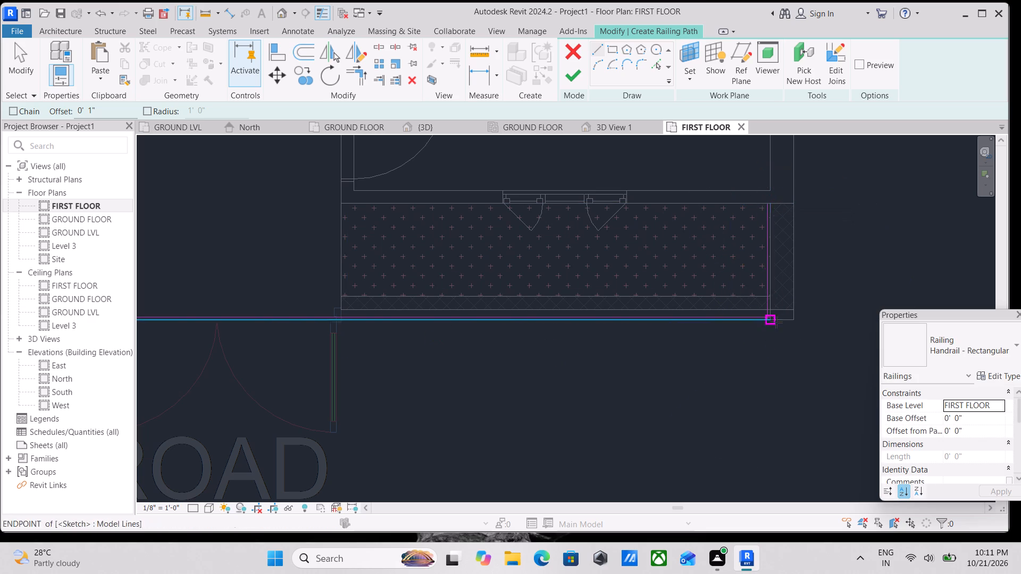
{"action": "scroll", "coordinate": [776, 323], "scroll_direction": "up", "scroll_amount": 3}
{"action": "key", "text": "Escape"}
{"action": "scroll", "coordinate": [772, 327], "scroll_direction": "up", "scroll_amount": 2}
{"action": "key", "text": "Escape"}
Trim the front and side path lines to meet at the balcony's outer corner, and finish the railing.
{"action": "type", "text": "tr"}
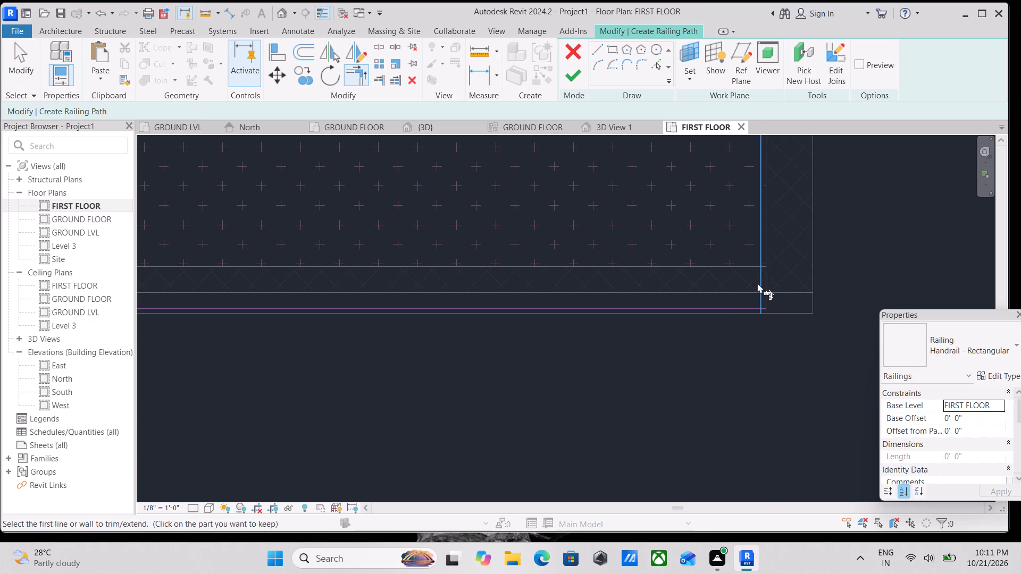
{"action": "left_click", "coordinate": [757, 283]}
{"action": "left_click", "coordinate": [749, 303]}
{"action": "scroll", "coordinate": [749, 303], "scroll_direction": "down", "scroll_amount": 2}
{"action": "middle_click", "coordinate": [749, 303]}
{"action": "scroll", "coordinate": [750, 302], "scroll_direction": "up", "scroll_amount": 1}
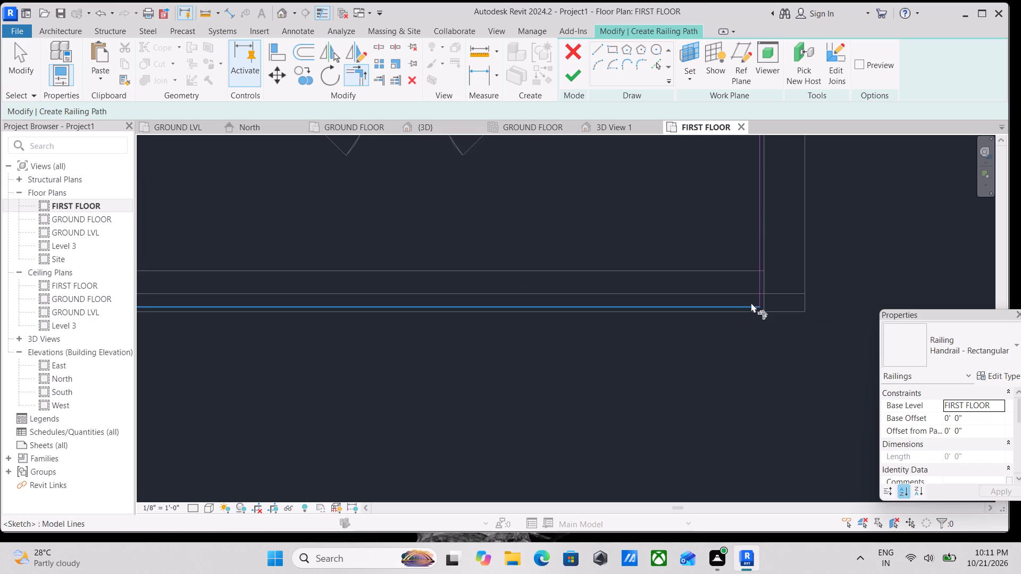
{"action": "key", "text": "Escape"}
{"action": "key", "text": "Escape"}
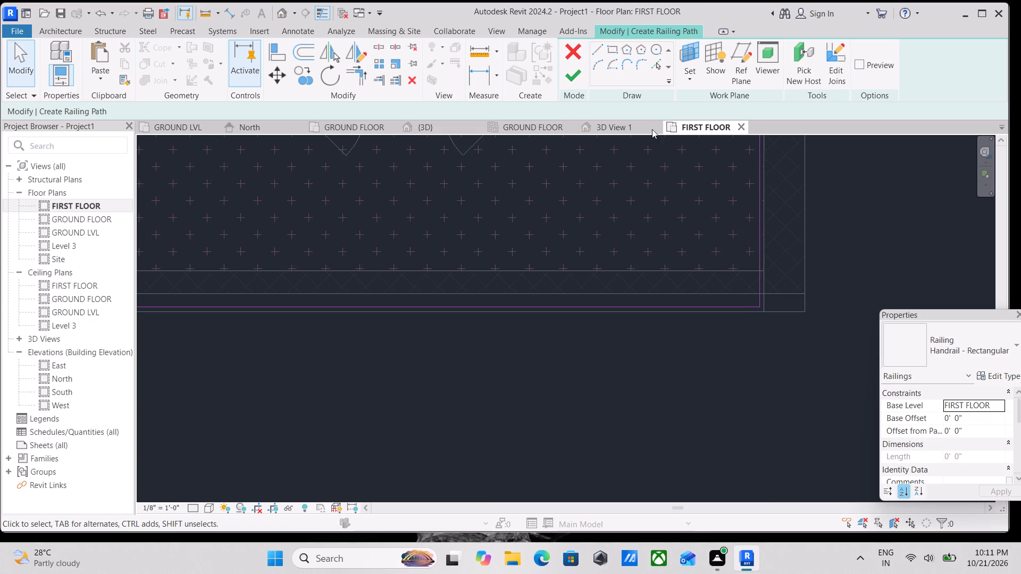
{"action": "left_click", "coordinate": [567, 82]}
Change the new first-floor front railing's type to Glass Panel - Bottom Fill in the 3D view.
{"action": "scroll", "coordinate": [624, 268], "scroll_direction": "down", "scroll_amount": 3}
{"action": "middle_click_drag", "start_coordinate": [627, 273], "coordinate": [693, 363]}
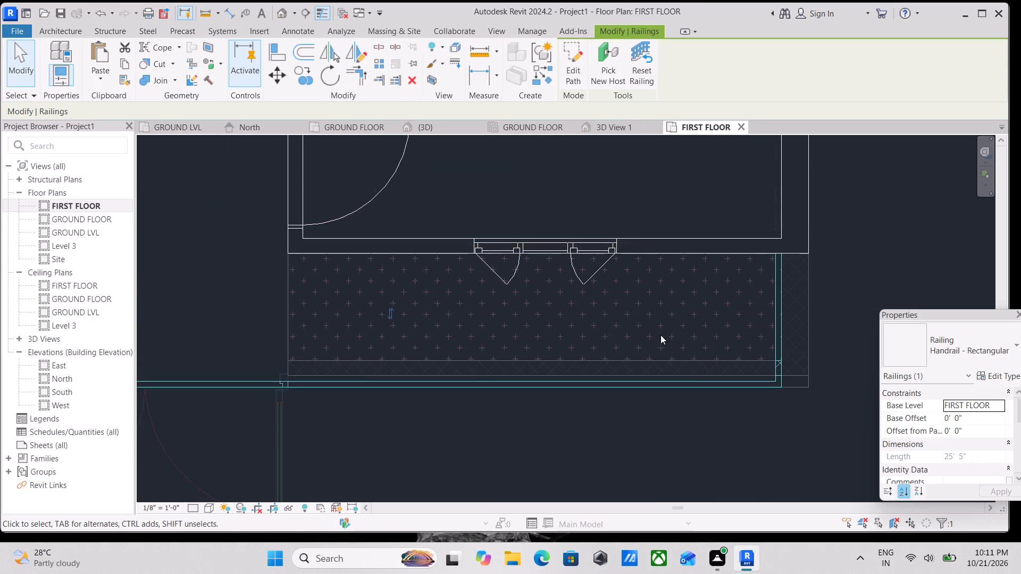
{"action": "middle_click_drag", "start_coordinate": [614, 305], "coordinate": [665, 330]}
{"action": "left_click", "coordinate": [417, 129]}
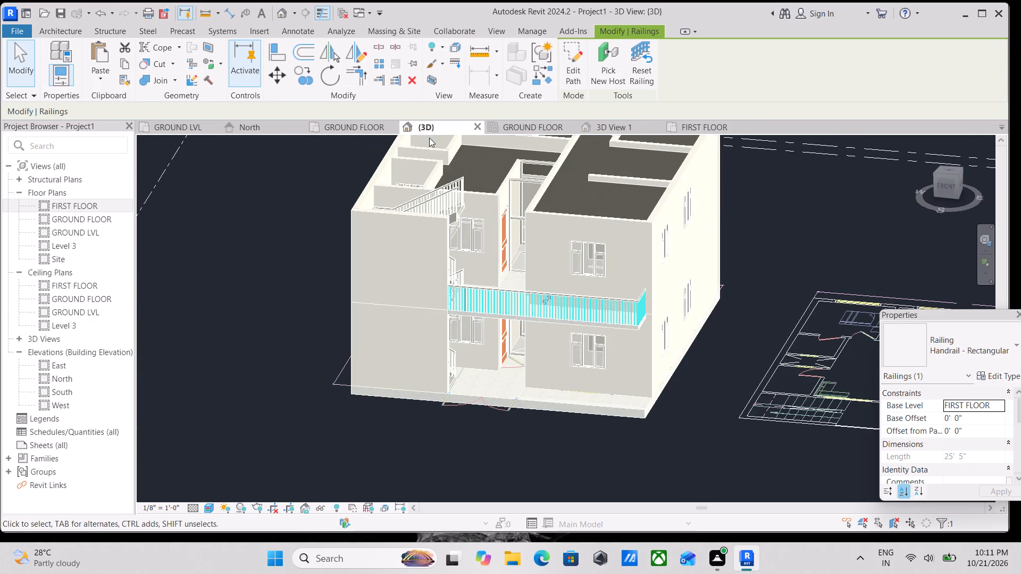
{"action": "scroll", "coordinate": [691, 356], "scroll_direction": "up", "scroll_amount": 2}
{"action": "key", "text": "Escape"}
{"action": "left_click", "coordinate": [613, 291]}
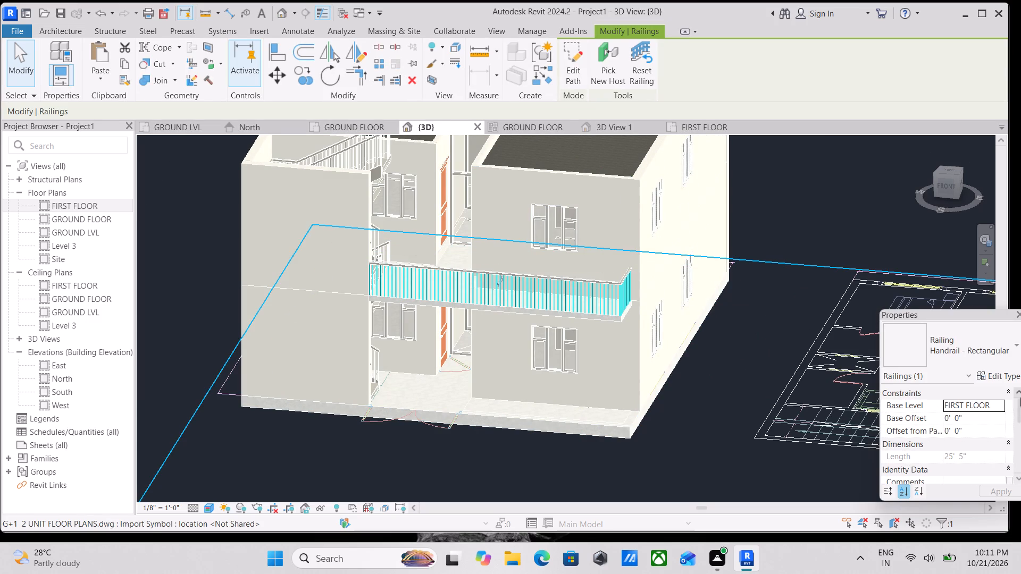
{"action": "left_click", "coordinate": [987, 342]}
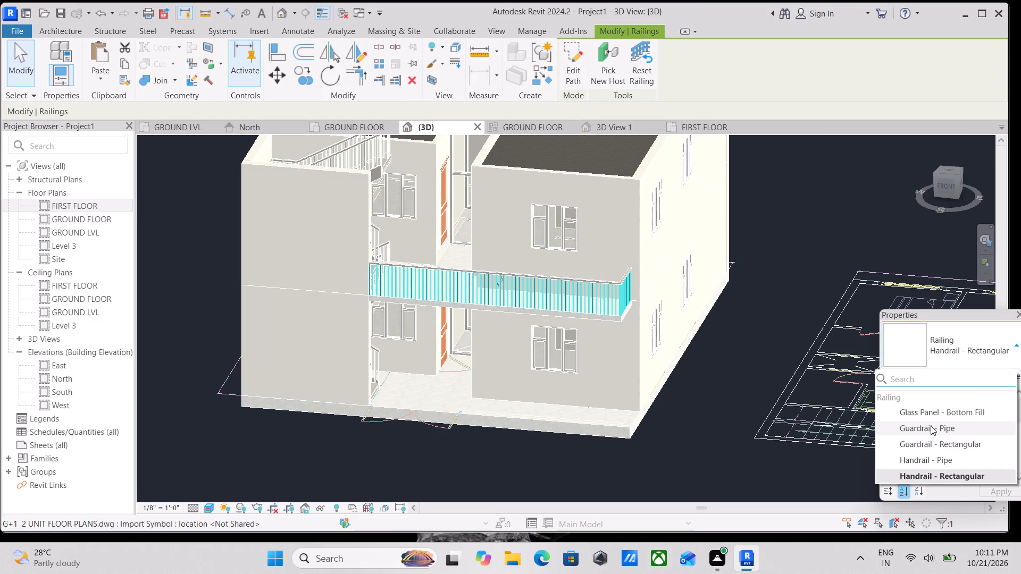
{"action": "left_click", "coordinate": [942, 411]}
{"action": "scroll", "coordinate": [578, 272], "scroll_direction": "up", "scroll_amount": 3}
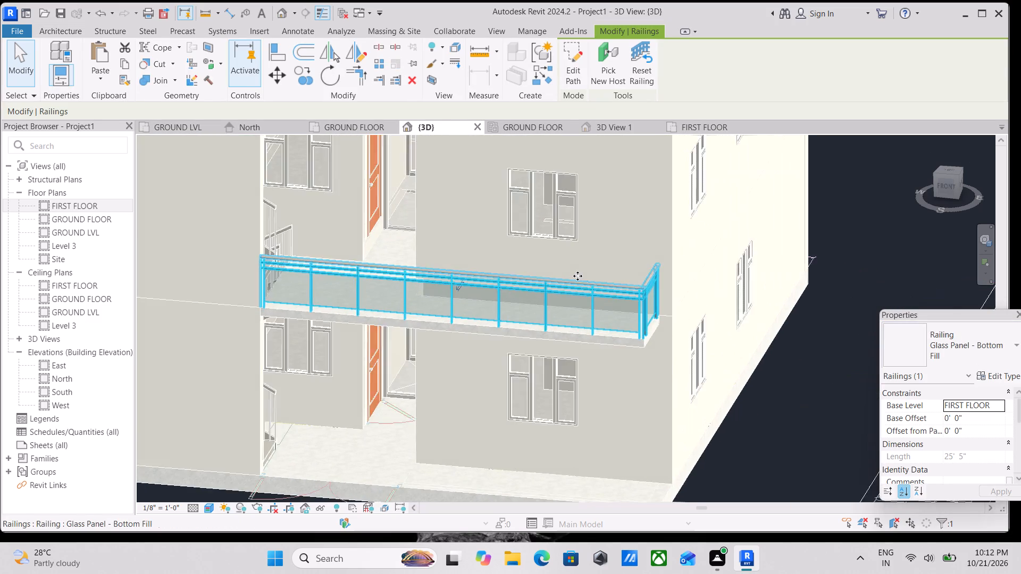
Deselect the balcony railing and examine the building's front with the glass panels in place.
{"action": "scroll", "coordinate": [578, 276], "scroll_direction": "down", "scroll_amount": 2}
{"action": "middle_click", "coordinate": [578, 276]}
{"action": "key", "text": "Escape"}
{"action": "scroll", "coordinate": [578, 276], "scroll_direction": "down", "scroll_amount": 2}
{"action": "middle_click_drag", "start_coordinate": [578, 276], "coordinate": [590, 321]}
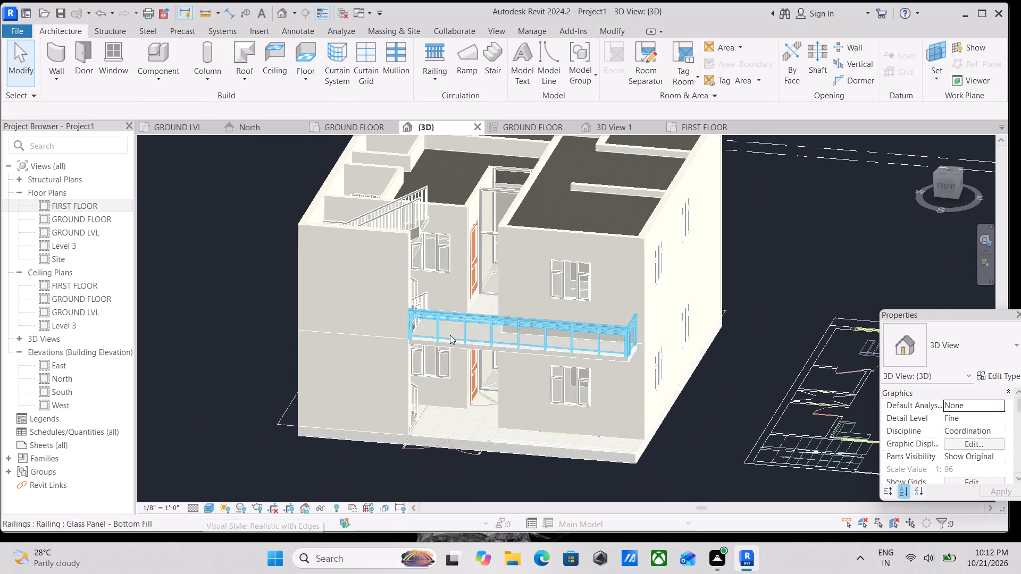
{"action": "scroll", "coordinate": [450, 335], "scroll_direction": "up", "scroll_amount": 1}
{"action": "middle_click_drag", "start_coordinate": [450, 335], "coordinate": [444, 362]}
{"action": "scroll", "coordinate": [397, 371], "scroll_direction": "up", "scroll_amount": 3}
{"action": "scroll", "coordinate": [394, 361], "scroll_direction": "down", "scroll_amount": 1}
{"action": "middle_click_drag", "start_coordinate": [394, 361], "coordinate": [392, 368]}
{"action": "scroll", "coordinate": [392, 368], "scroll_direction": "down", "scroll_amount": 2}
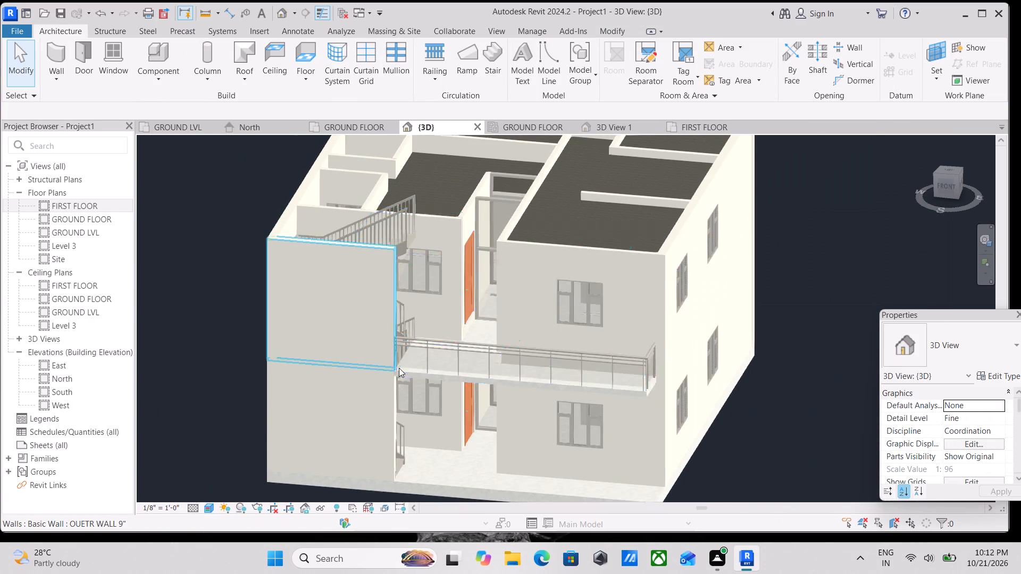
{"action": "middle_click_drag", "start_coordinate": [459, 356], "coordinate": [464, 414]}
{"action": "scroll", "coordinate": [486, 364], "scroll_direction": "down", "scroll_amount": 2}
{"action": "middle_click_drag", "start_coordinate": [486, 364], "coordinate": [486, 376]}
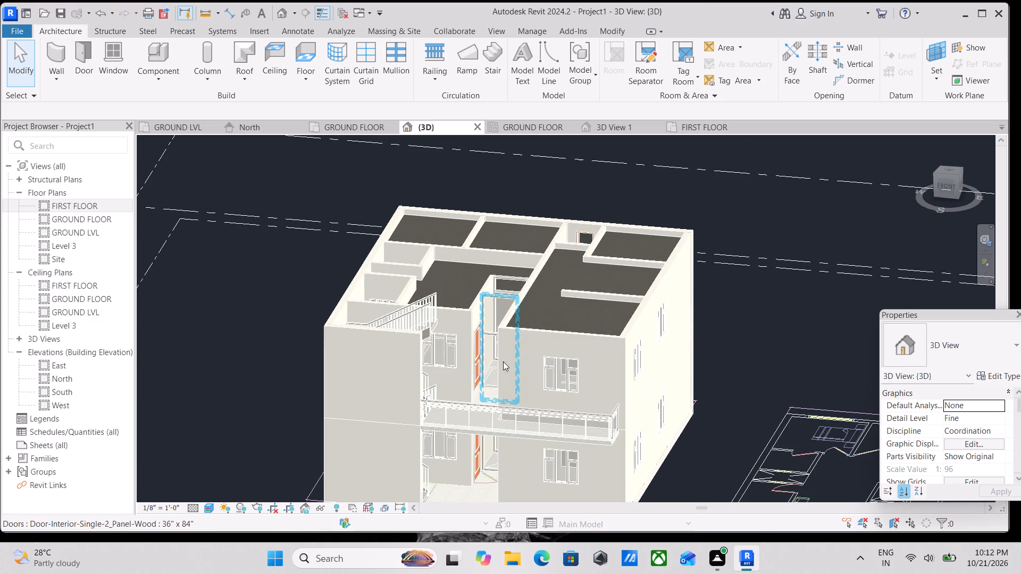
Examine the open-topped first-floor rooms, their walls and the marble floor finishes from above the front.
{"action": "scroll", "coordinate": [613, 244], "scroll_direction": "up", "scroll_amount": 3}
{"action": "scroll", "coordinate": [433, 347], "scroll_direction": "up", "scroll_amount": 4}
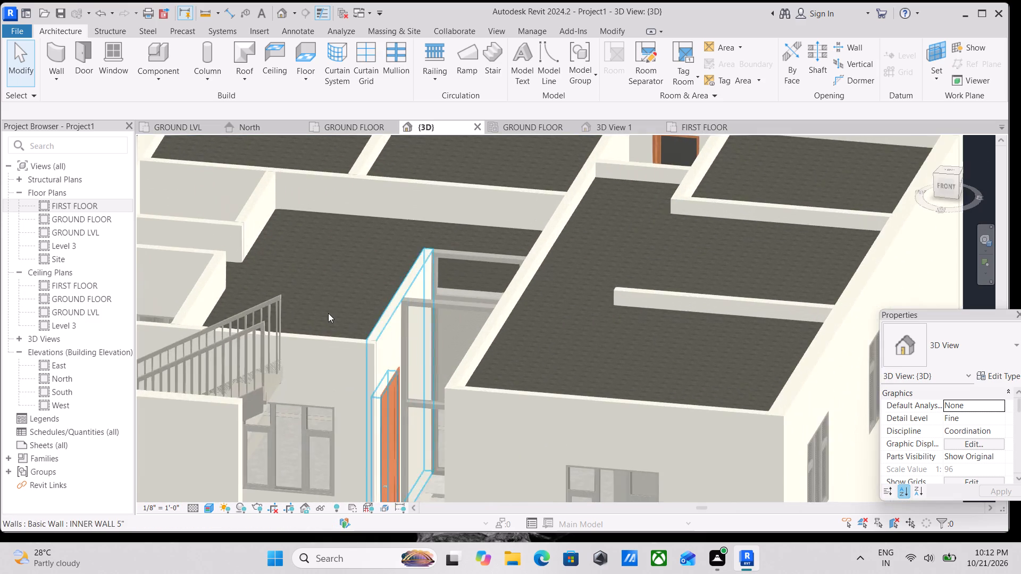
{"action": "scroll", "coordinate": [328, 313], "scroll_direction": "up", "scroll_amount": 3}
{"action": "scroll", "coordinate": [324, 311], "scroll_direction": "down", "scroll_amount": 3}
{"action": "middle_click_drag", "start_coordinate": [324, 311], "coordinate": [355, 301]}
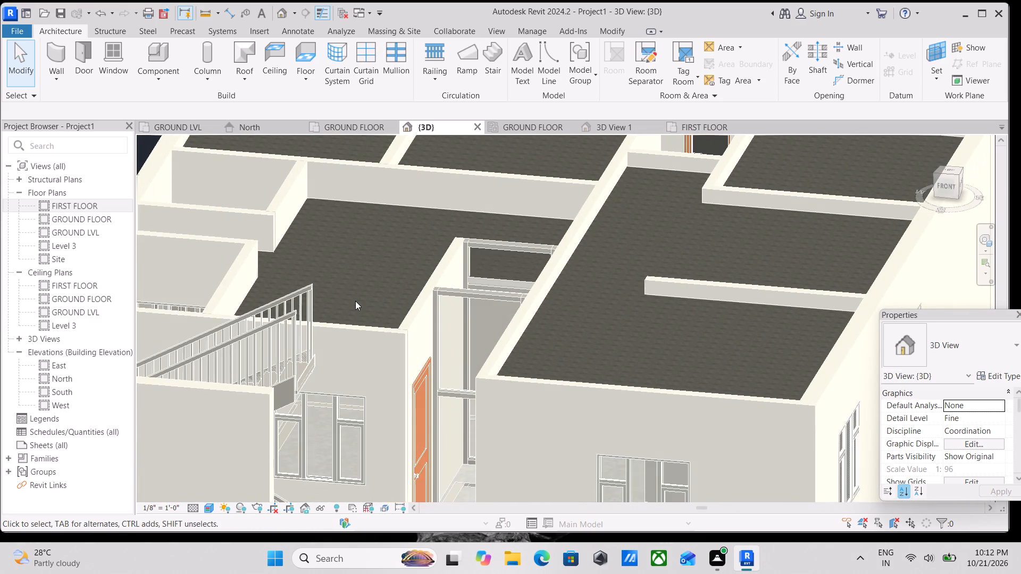
{"action": "scroll", "coordinate": [399, 299], "scroll_direction": "down", "scroll_amount": 2}
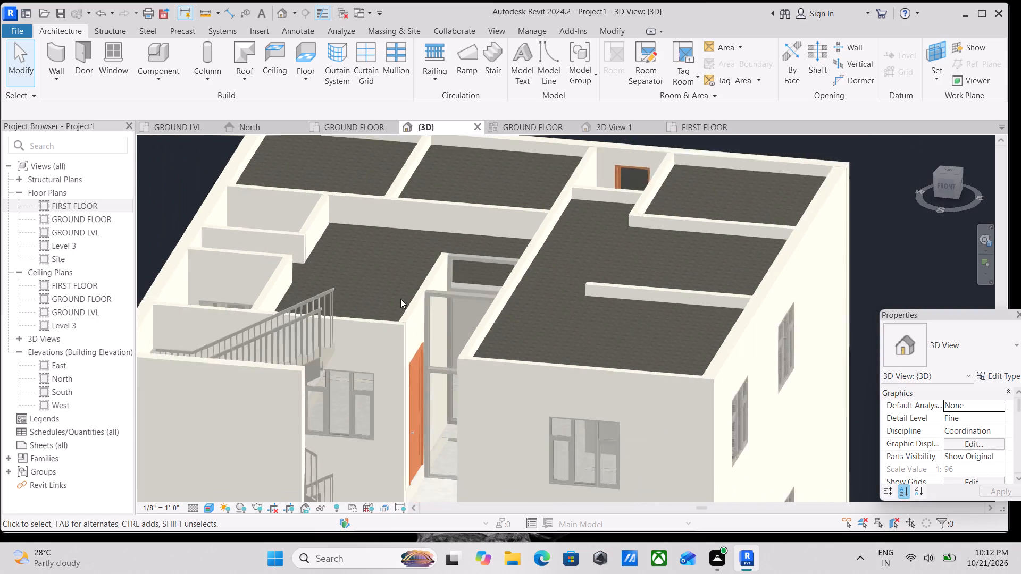
{"action": "scroll", "coordinate": [400, 299], "scroll_direction": "down", "scroll_amount": 1}
{"action": "middle_click_drag", "start_coordinate": [400, 299], "coordinate": [455, 274]}
Inspect where the glass balcony railing meets the staircase wall, and review the whole front again.
{"action": "scroll", "coordinate": [458, 427], "scroll_direction": "up", "scroll_amount": 3}
{"action": "middle_click_drag", "start_coordinate": [438, 418], "coordinate": [471, 350]}
{"action": "scroll", "coordinate": [438, 417], "scroll_direction": "down", "scroll_amount": 1}
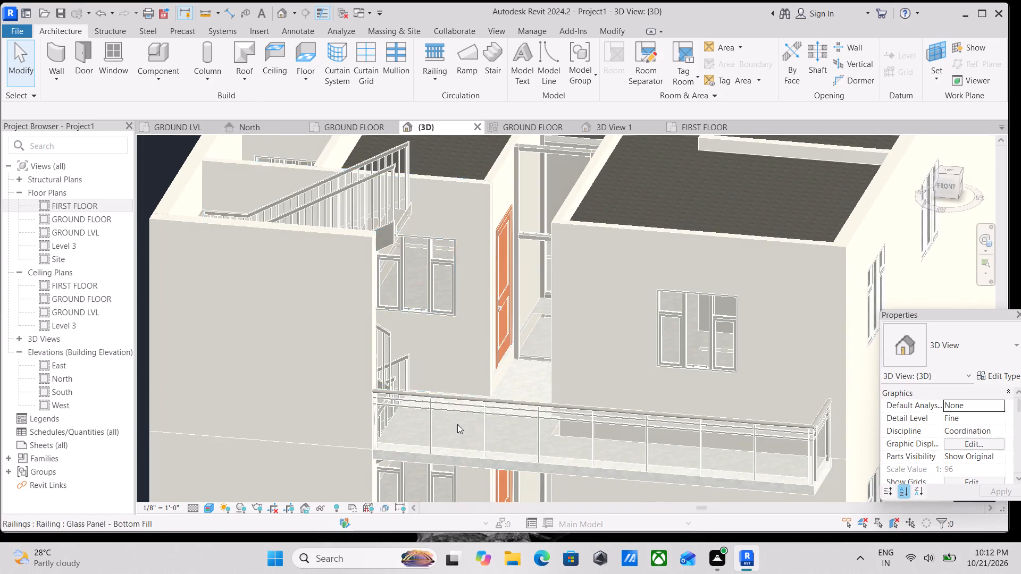
{"action": "scroll", "coordinate": [452, 427], "scroll_direction": "up", "scroll_amount": 4}
{"action": "scroll", "coordinate": [350, 458], "scroll_direction": "up", "scroll_amount": 4}
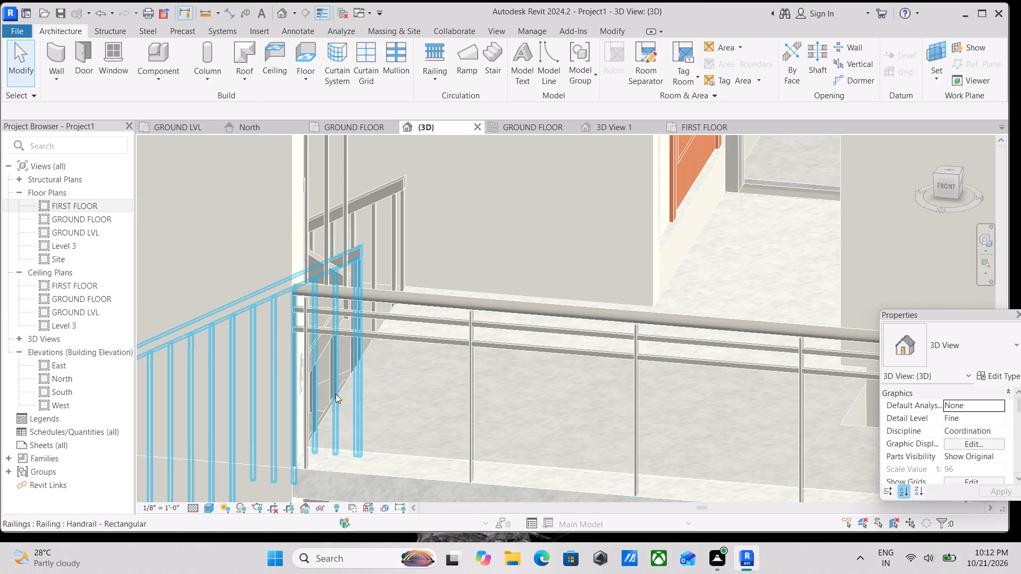
{"action": "scroll", "coordinate": [336, 394], "scroll_direction": "down", "scroll_amount": 2}
{"action": "middle_click_drag", "start_coordinate": [354, 392], "coordinate": [437, 350]}
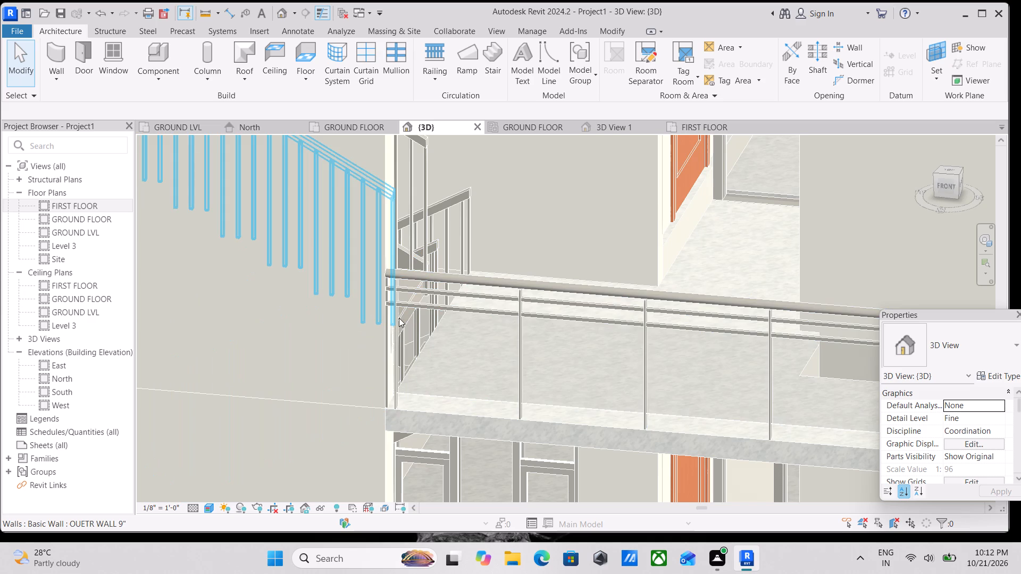
{"action": "scroll", "coordinate": [414, 276], "scroll_direction": "down", "scroll_amount": 10}
{"action": "middle_click_drag", "start_coordinate": [436, 298], "coordinate": [433, 323]}
{"action": "middle_click_drag", "start_coordinate": [434, 322], "coordinate": [431, 322]}
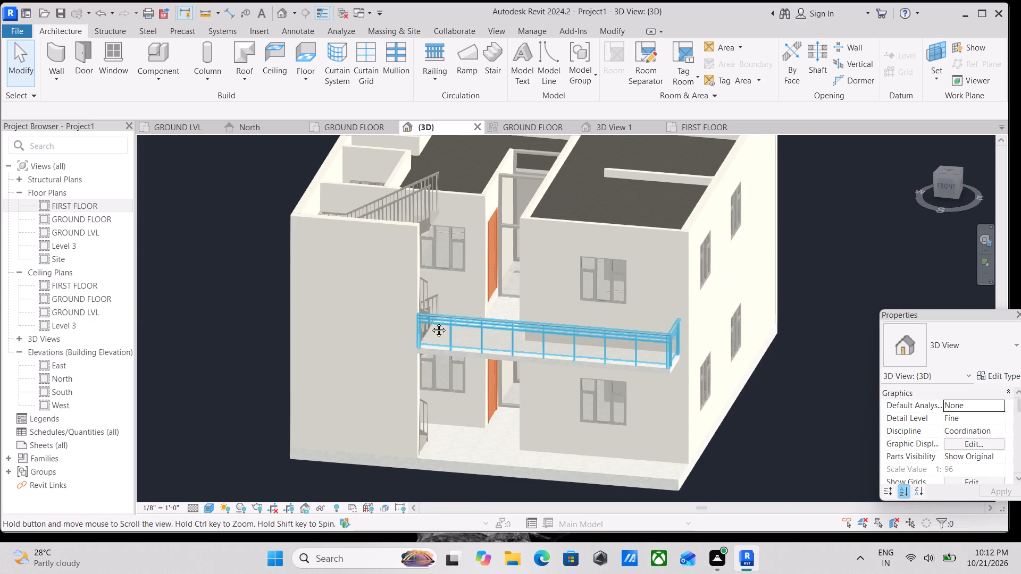
{"action": "middle_click_drag", "start_coordinate": [431, 322], "coordinate": [423, 324]}
{"action": "scroll", "coordinate": [423, 324], "scroll_direction": "down", "scroll_amount": 2}
{"action": "scroll", "coordinate": [477, 336], "scroll_direction": "up", "scroll_amount": 3}
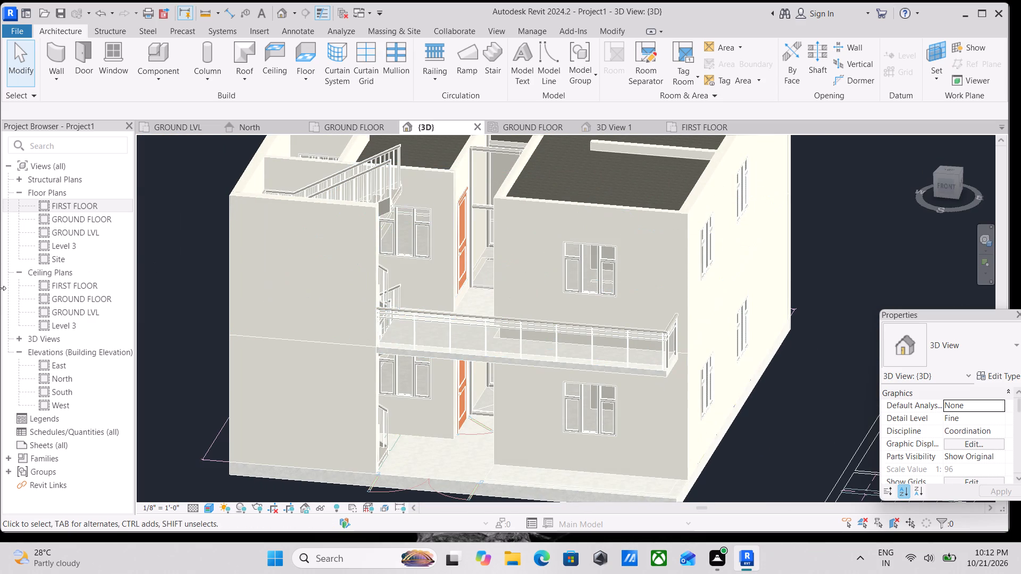
{"action": "scroll", "coordinate": [113, 239], "scroll_direction": "down", "scroll_amount": 2}
{"action": "scroll", "coordinate": [340, 147], "scroll_direction": "down", "scroll_amount": 3}
{"action": "middle_click_drag", "start_coordinate": [453, 197], "coordinate": [480, 266]}
{"action": "scroll", "coordinate": [480, 266], "scroll_direction": "up", "scroll_amount": 1}
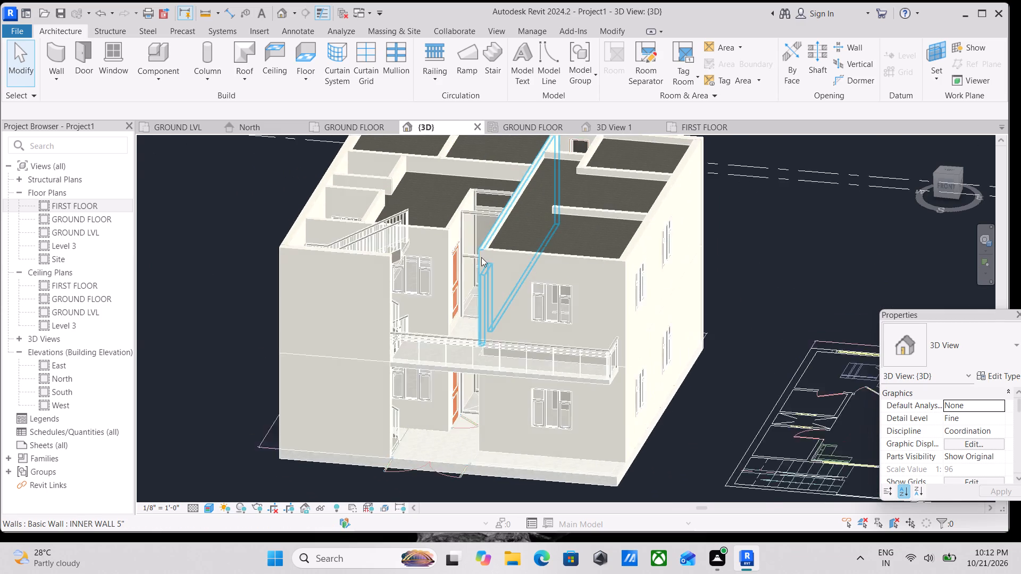
{"action": "middle_click_drag", "start_coordinate": [484, 262], "coordinate": [489, 284]}
Examine the building from the top view, comparing its rooms with the imported ground- and first-floor plans.
{"action": "left_click", "coordinate": [950, 169]}
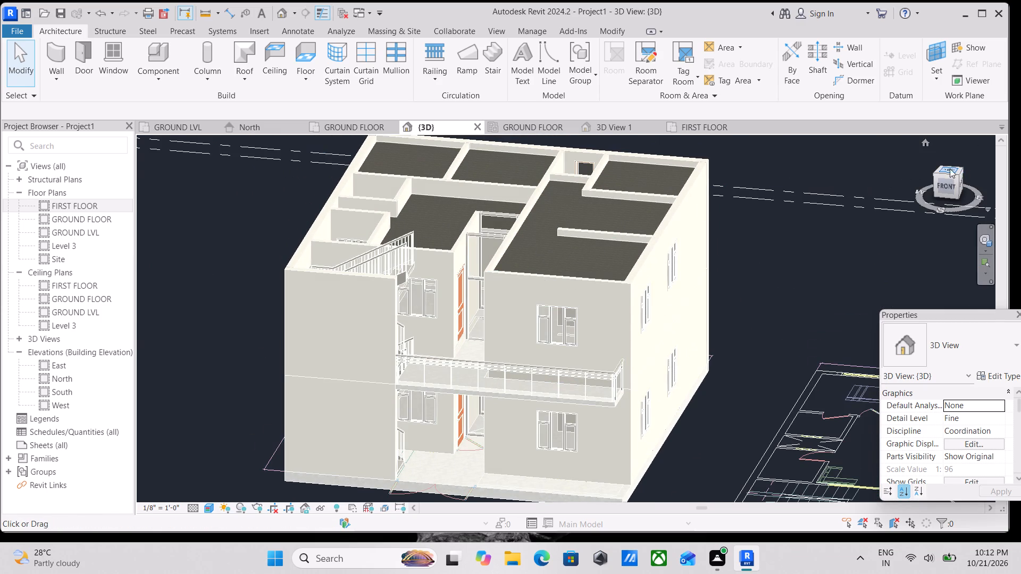
{"action": "scroll", "coordinate": [345, 349], "scroll_direction": "up", "scroll_amount": 4}
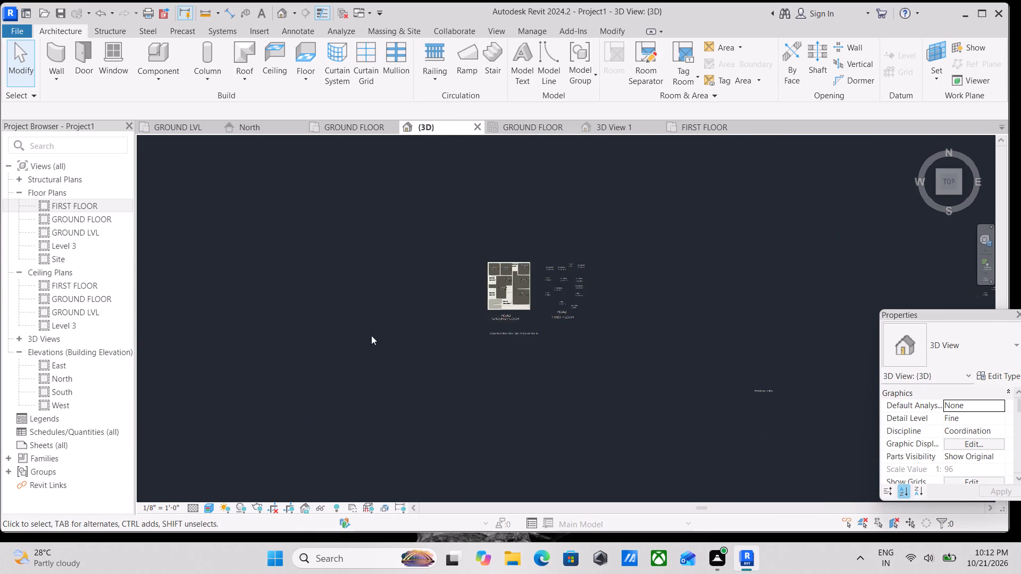
{"action": "scroll", "coordinate": [371, 335], "scroll_direction": "up", "scroll_amount": 7}
{"action": "middle_click_drag", "start_coordinate": [435, 314], "coordinate": [336, 385]}
{"action": "scroll", "coordinate": [341, 387], "scroll_direction": "up", "scroll_amount": 4}
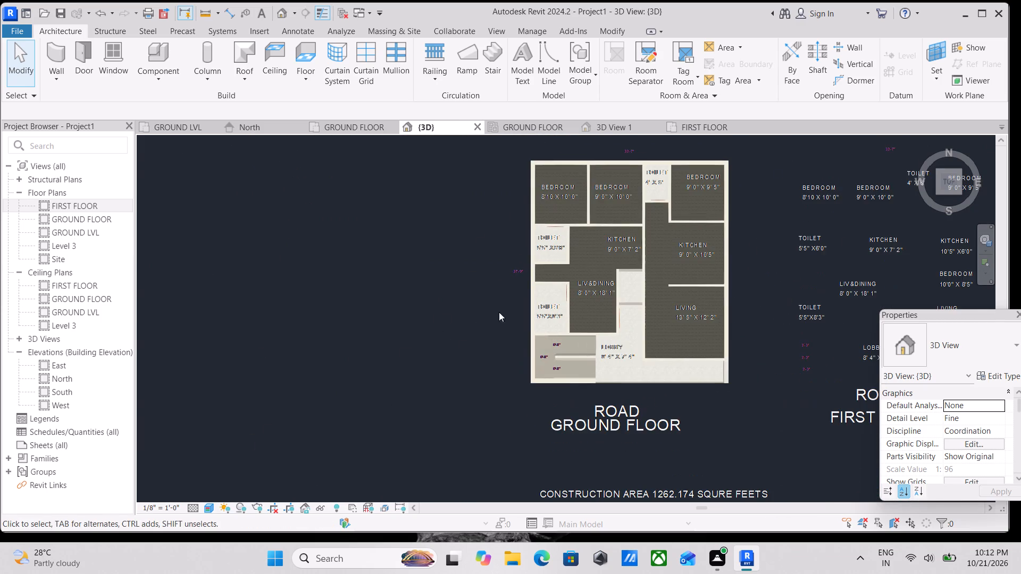
{"action": "middle_click_drag", "start_coordinate": [503, 309], "coordinate": [420, 322]}
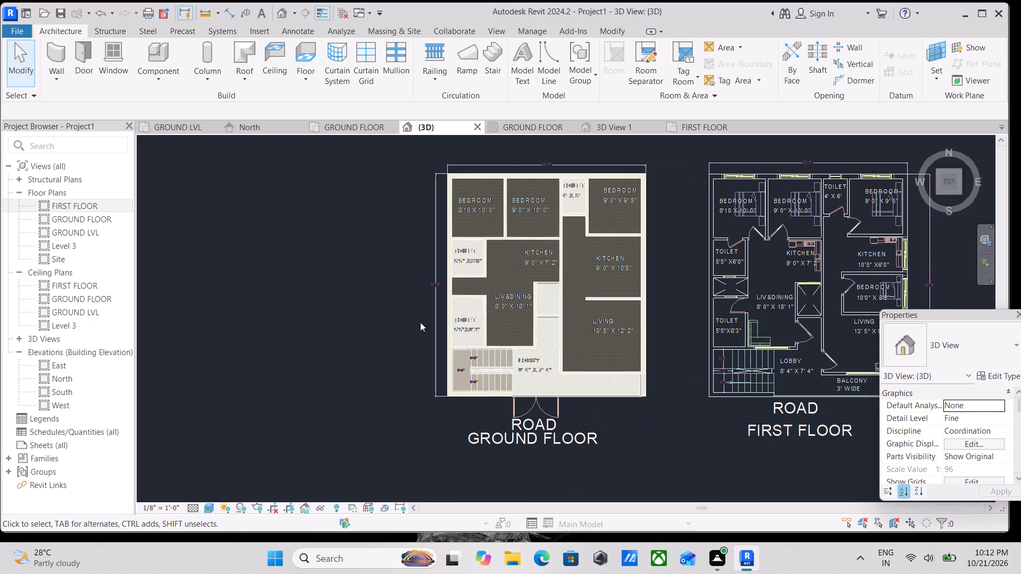
{"action": "scroll", "coordinate": [530, 341], "scroll_direction": "up", "scroll_amount": 2}
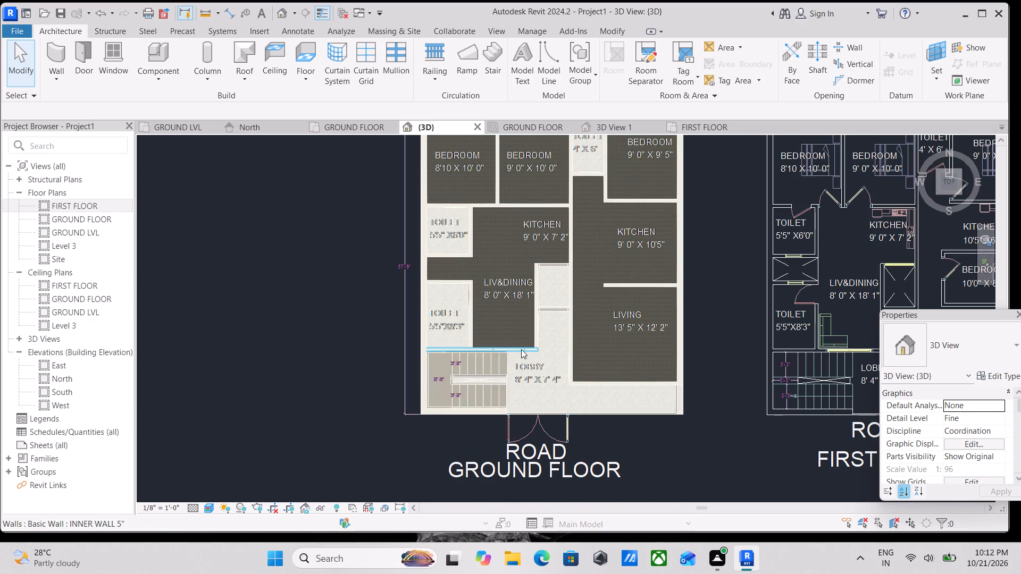
{"action": "scroll", "coordinate": [521, 349], "scroll_direction": "up", "scroll_amount": 2}
{"action": "middle_click_drag", "start_coordinate": [497, 326], "coordinate": [499, 356]}
{"action": "scroll", "coordinate": [498, 340], "scroll_direction": "down", "scroll_amount": 1}
{"action": "middle_click_drag", "start_coordinate": [497, 340], "coordinate": [478, 374]}
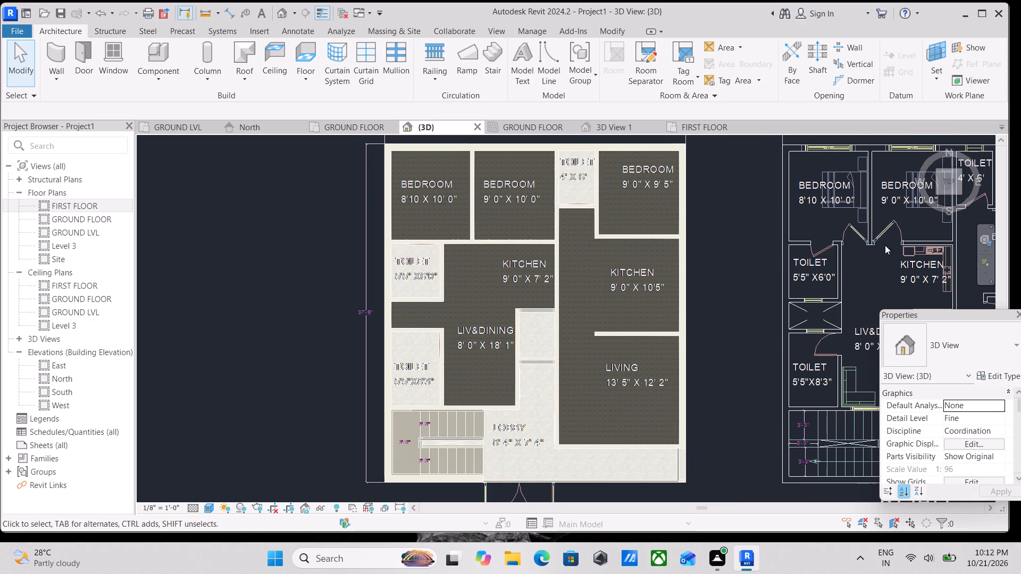
Examine the balcony railing, staircase and open roof from the building's front-right corner in an isometric view.
{"action": "left_click", "coordinate": [960, 192]}
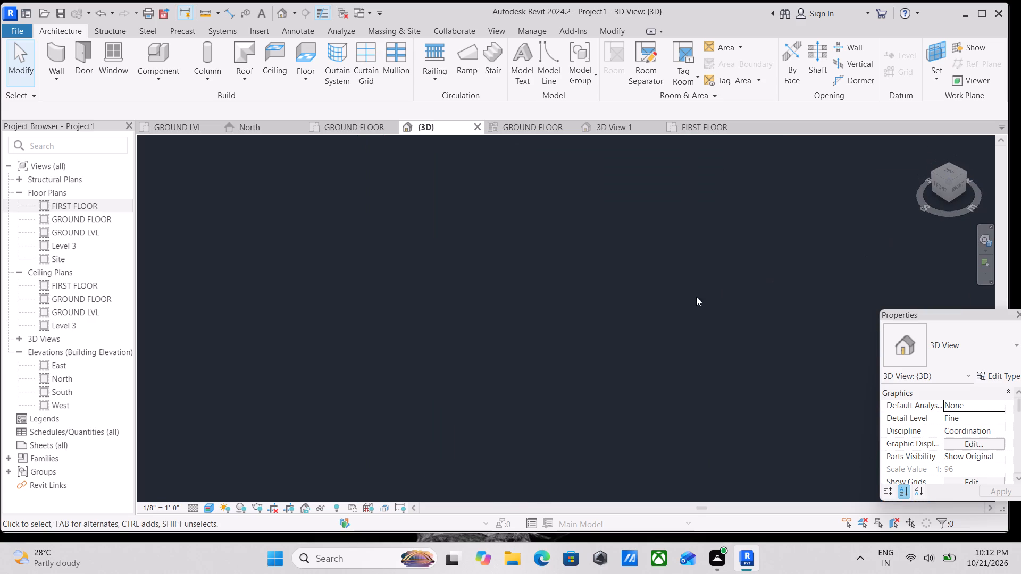
{"action": "scroll", "coordinate": [608, 315], "scroll_direction": "up", "scroll_amount": 2}
{"action": "scroll", "coordinate": [507, 312], "scroll_direction": "up", "scroll_amount": 7}
{"action": "middle_click_drag", "start_coordinate": [434, 274], "coordinate": [493, 349]}
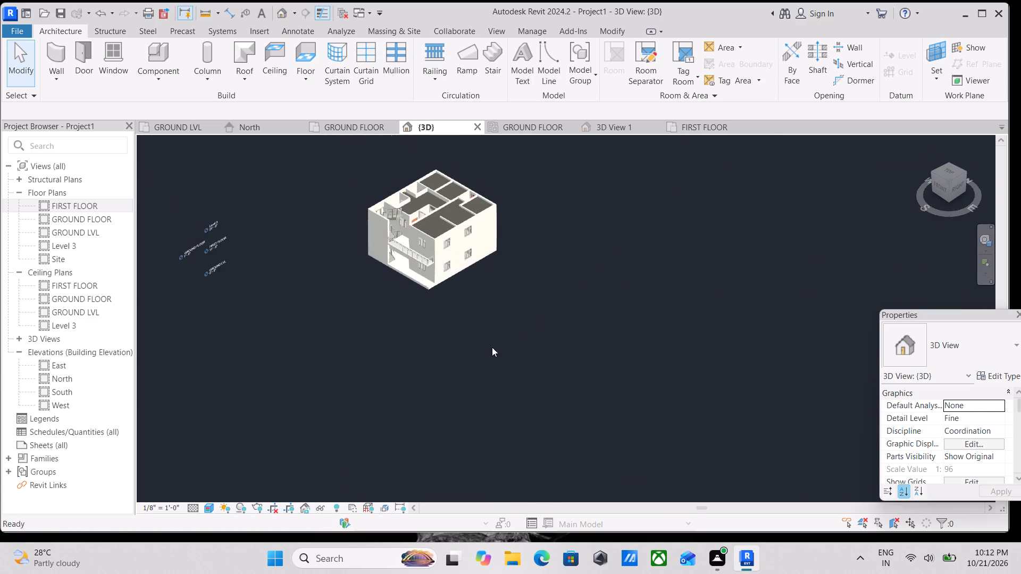
{"action": "scroll", "coordinate": [409, 287], "scroll_direction": "up", "scroll_amount": 4}
{"action": "middle_click_drag", "start_coordinate": [379, 268], "coordinate": [412, 359]}
{"action": "scroll", "coordinate": [373, 286], "scroll_direction": "up", "scroll_amount": 3}
{"action": "scroll", "coordinate": [431, 316], "scroll_direction": "up", "scroll_amount": 3}
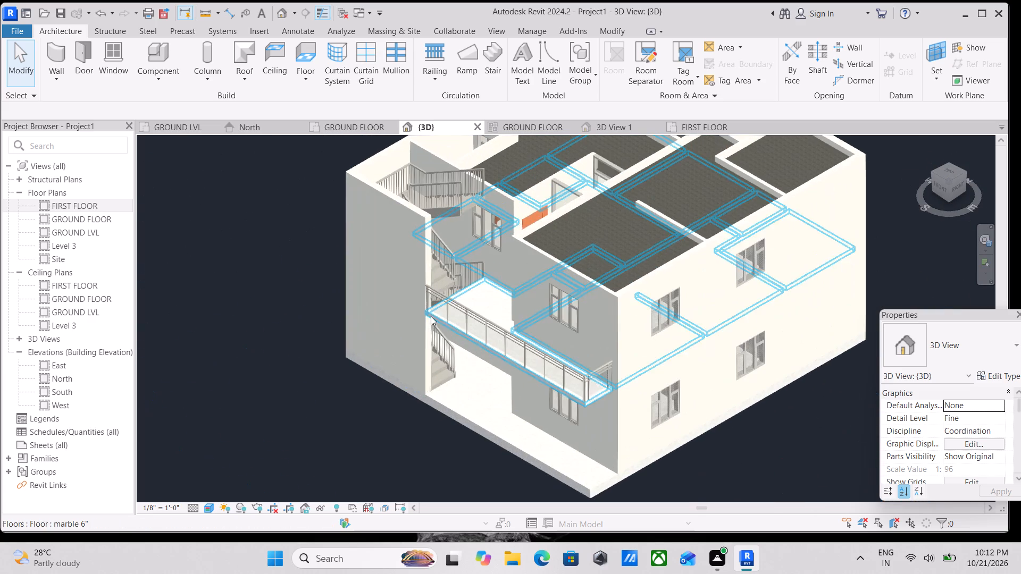
{"action": "middle_click_drag", "start_coordinate": [490, 299], "coordinate": [501, 321]}
{"action": "scroll", "coordinate": [481, 363], "scroll_direction": "up", "scroll_amount": 2}
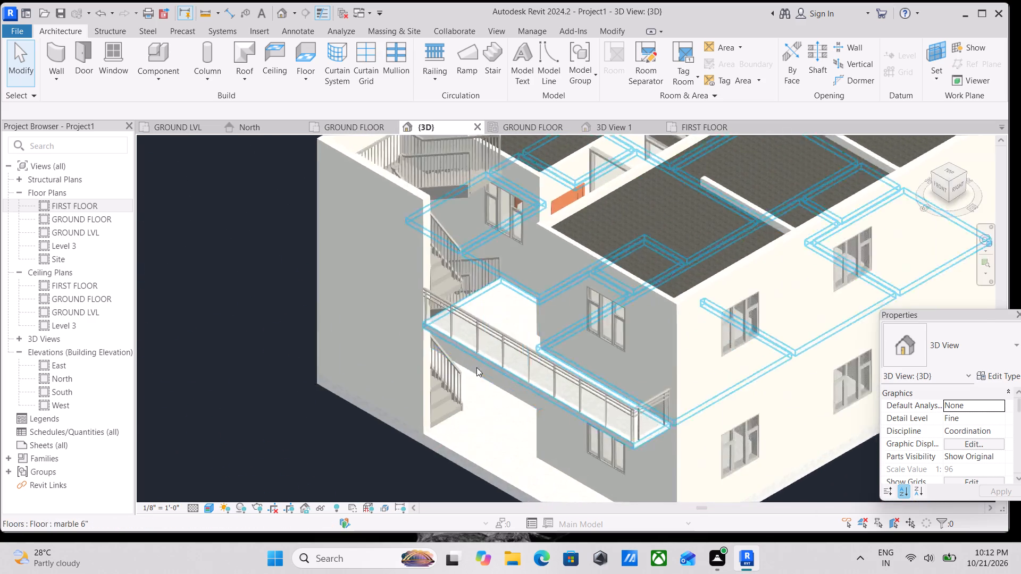
{"action": "scroll", "coordinate": [476, 367], "scroll_direction": "up", "scroll_amount": 2}
{"action": "scroll", "coordinate": [528, 429], "scroll_direction": "down", "scroll_amount": 2}
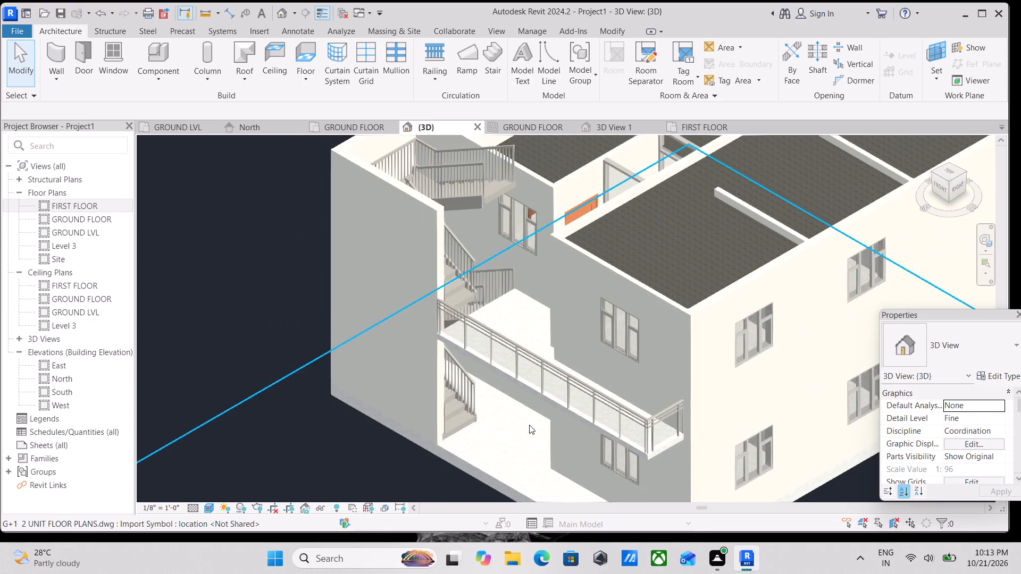
{"action": "middle_click_drag", "start_coordinate": [529, 425], "coordinate": [536, 412]}
{"action": "scroll", "coordinate": [536, 412], "scroll_direction": "down", "scroll_amount": 3}
{"action": "middle_click_drag", "start_coordinate": [549, 430], "coordinate": [564, 394]}
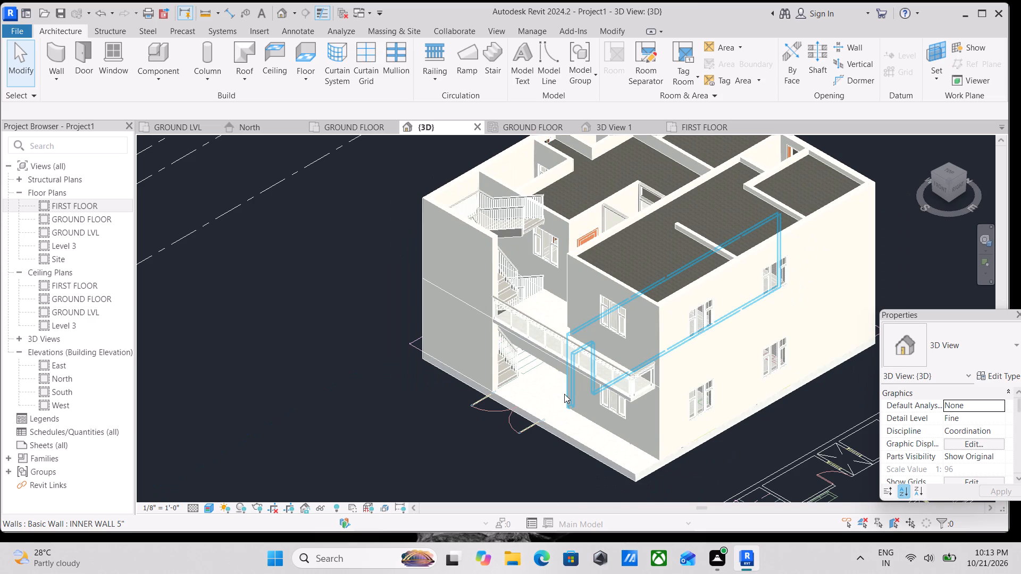
{"action": "scroll", "coordinate": [564, 394], "scroll_direction": "down", "scroll_amount": 3}
{"action": "middle_click_drag", "start_coordinate": [564, 394], "coordinate": [578, 420]}
{"action": "scroll", "coordinate": [578, 420], "scroll_direction": "up", "scroll_amount": 1}
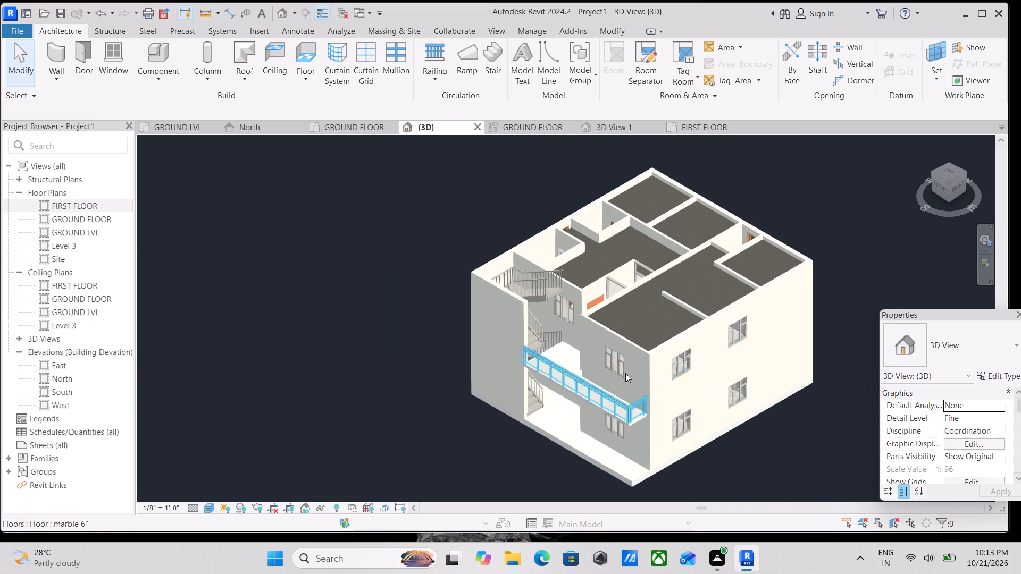
Review the building straight from the front against its level lines in the 3D view.
{"action": "left_click", "coordinate": [944, 189]}
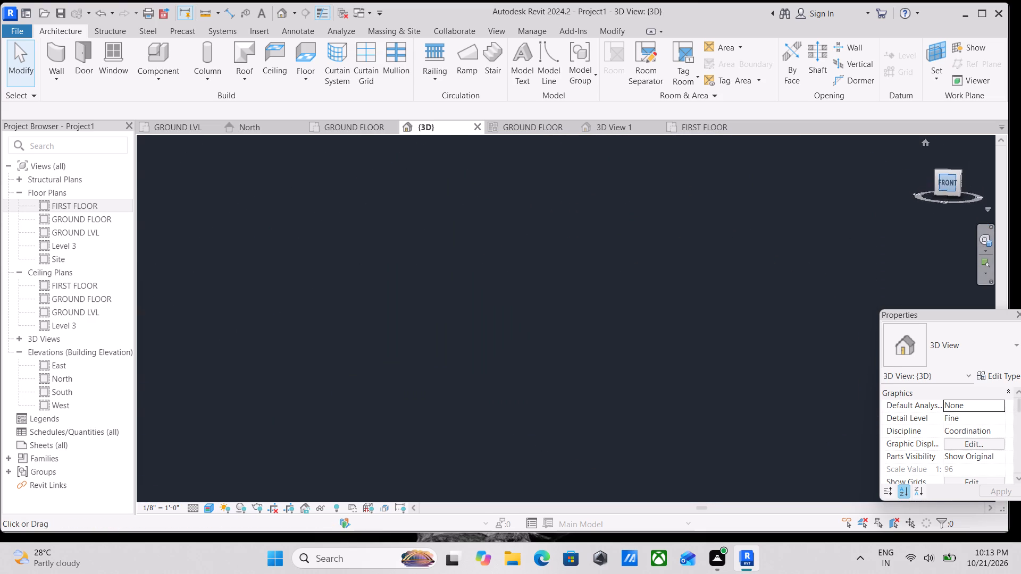
{"action": "scroll", "coordinate": [523, 331], "scroll_direction": "up", "scroll_amount": 7}
{"action": "scroll", "coordinate": [379, 298], "scroll_direction": "up", "scroll_amount": 3}
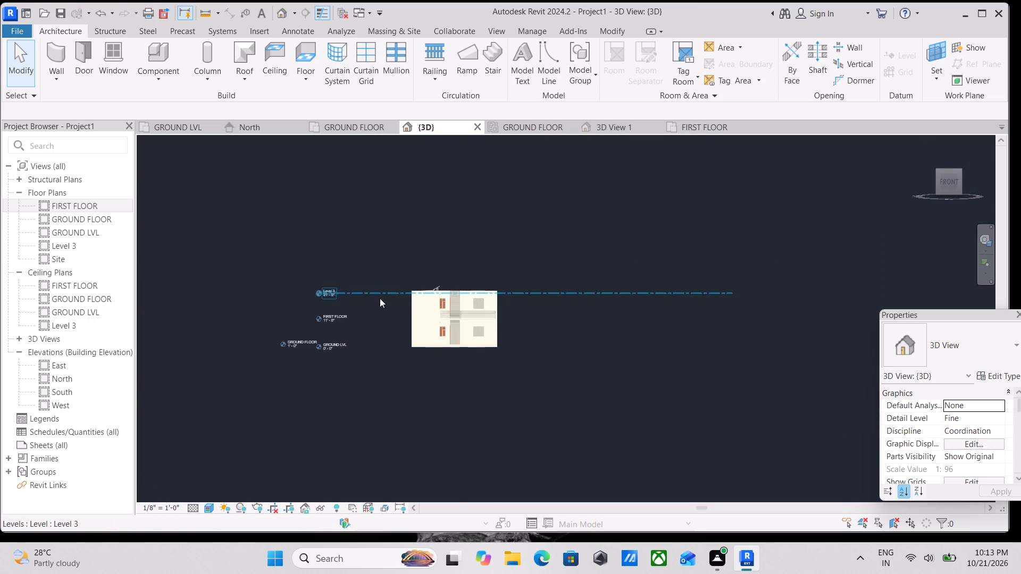
{"action": "scroll", "coordinate": [429, 289], "scroll_direction": "up", "scroll_amount": 3}
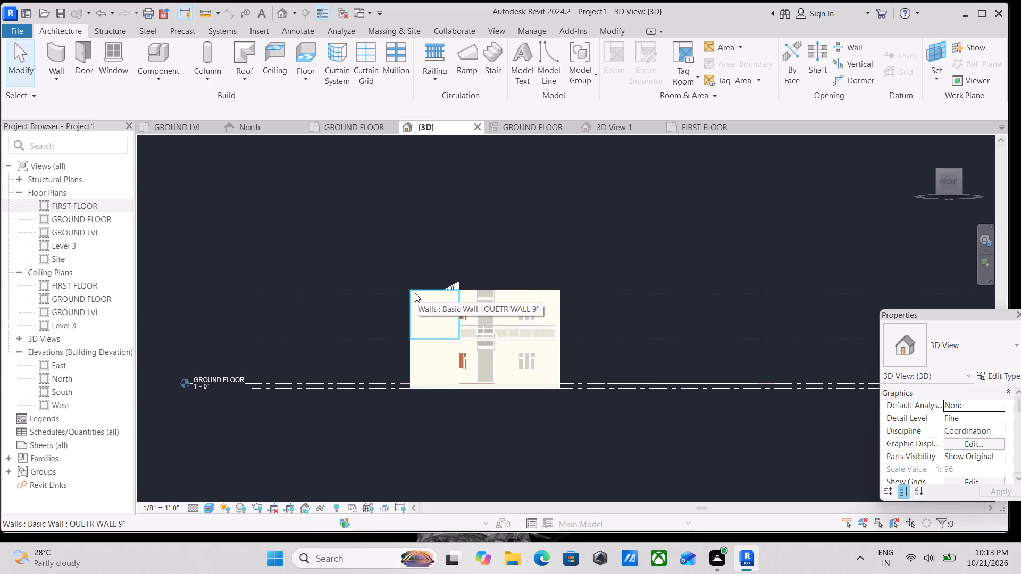
{"action": "middle_click_drag", "start_coordinate": [421, 292], "coordinate": [405, 337]}
{"action": "scroll", "coordinate": [590, 341], "scroll_direction": "down", "scroll_amount": 1}
{"action": "middle_click_drag", "start_coordinate": [585, 341], "coordinate": [410, 350]}
{"action": "scroll", "coordinate": [455, 351], "scroll_direction": "down", "scroll_amount": 1}
{"action": "middle_click_drag", "start_coordinate": [457, 351], "coordinate": [513, 343]}
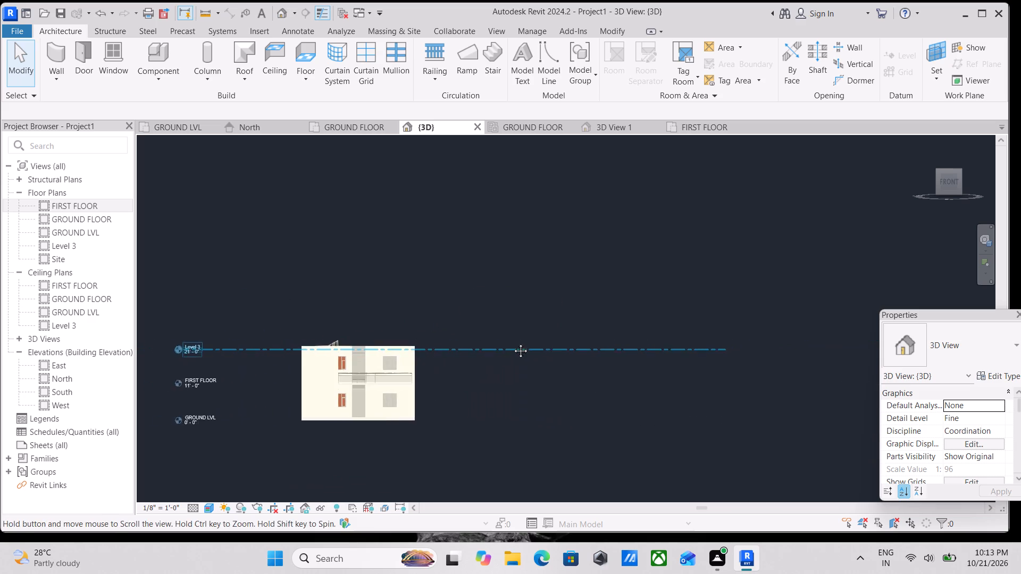
{"action": "middle_click_drag", "start_coordinate": [513, 343], "coordinate": [517, 342]}
{"action": "scroll", "coordinate": [352, 348], "scroll_direction": "up", "scroll_amount": 2}
{"action": "middle_click_drag", "start_coordinate": [219, 354], "coordinate": [383, 355]}
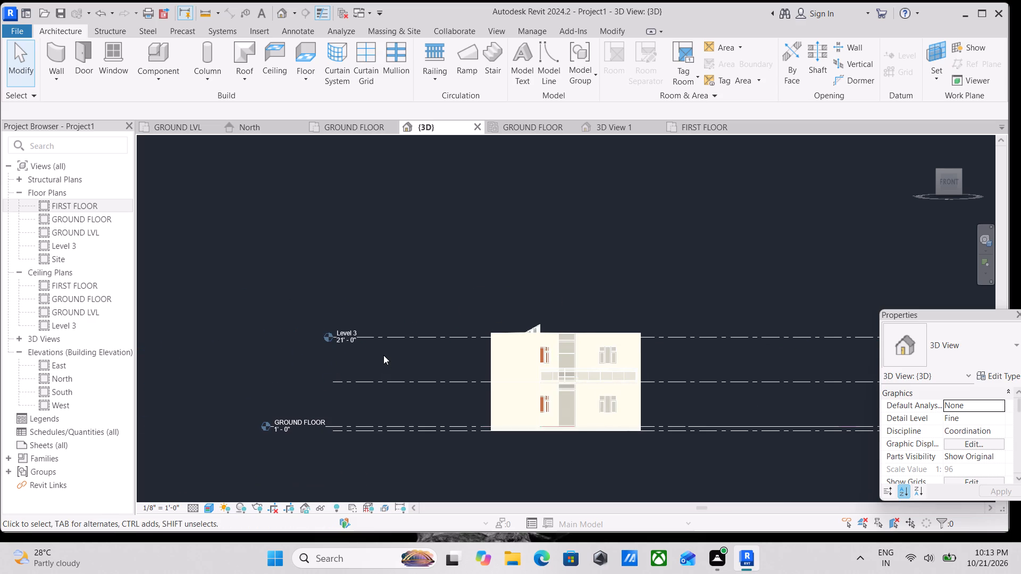
In the North elevation, add a level with its plan view, offset 7' above Level 3.
{"action": "type", "text": "ll"}
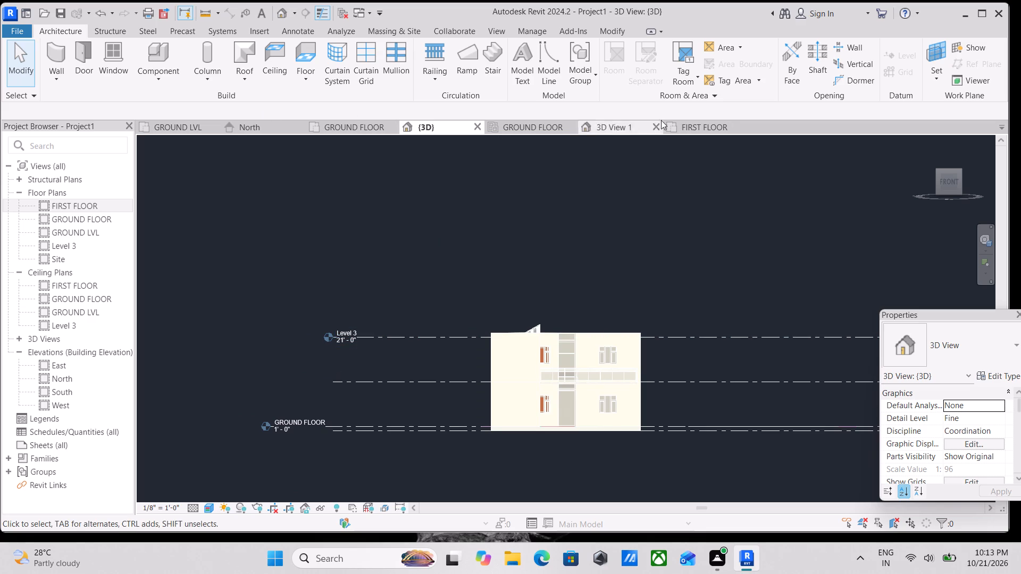
{"action": "left_click", "coordinate": [258, 128]}
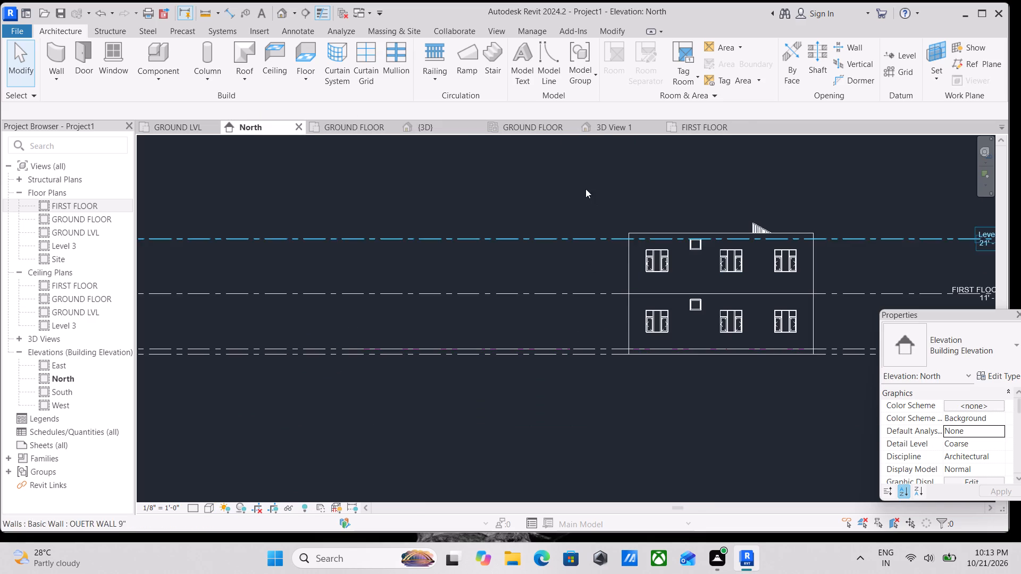
{"action": "middle_click_drag", "start_coordinate": [585, 189], "coordinate": [565, 243]}
{"action": "type", "text": "ll"}
{"action": "left_click", "coordinate": [589, 48]}
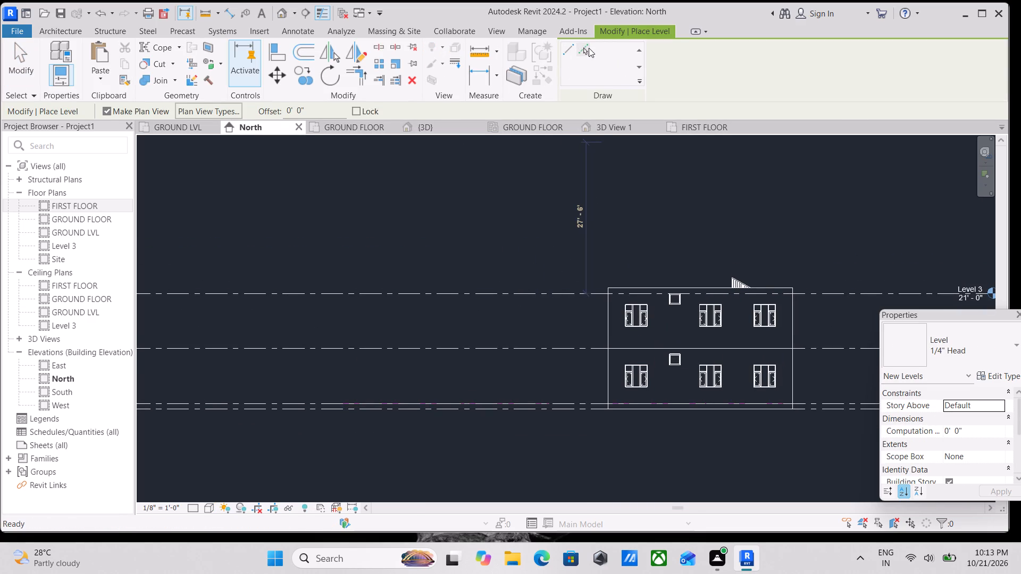
{"action": "left_click_drag", "start_coordinate": [313, 107], "coordinate": [269, 119]}
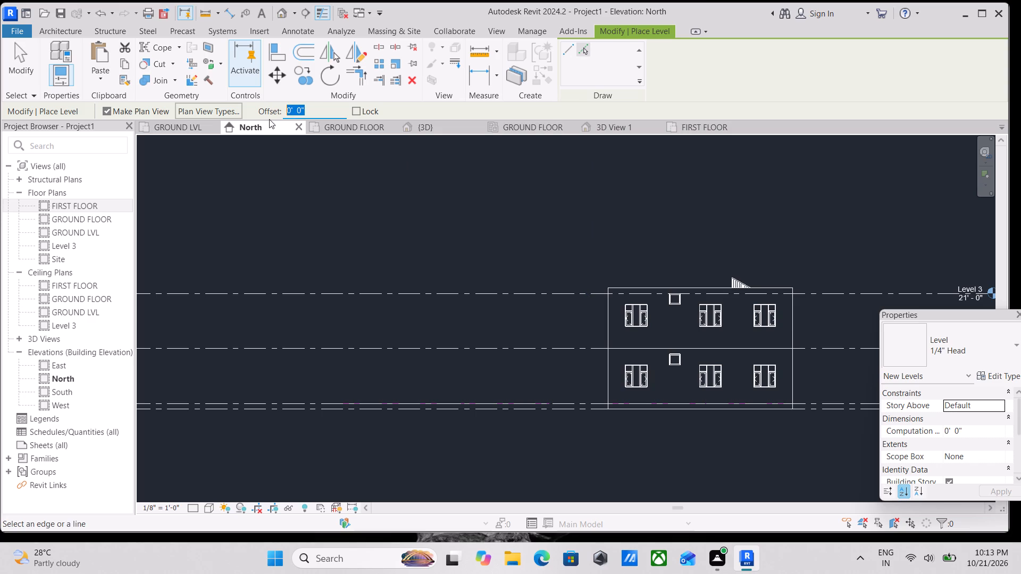
{"action": "type", "text": "7'"}
{"action": "key", "text": "Return"}
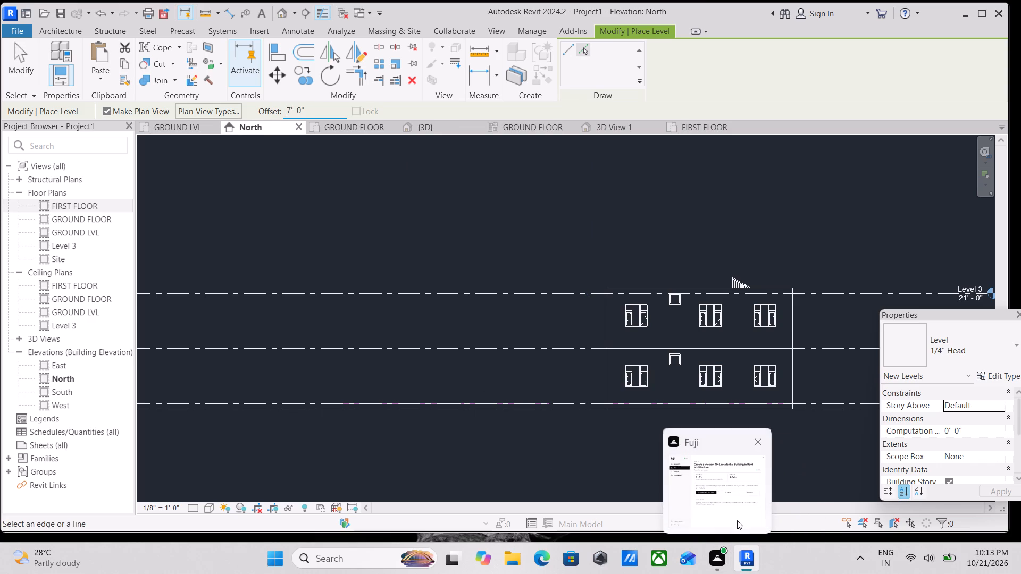
{"action": "scroll", "coordinate": [756, 280], "scroll_direction": "down", "scroll_amount": 1}
{"action": "middle_click_drag", "start_coordinate": [754, 280], "coordinate": [748, 307]}
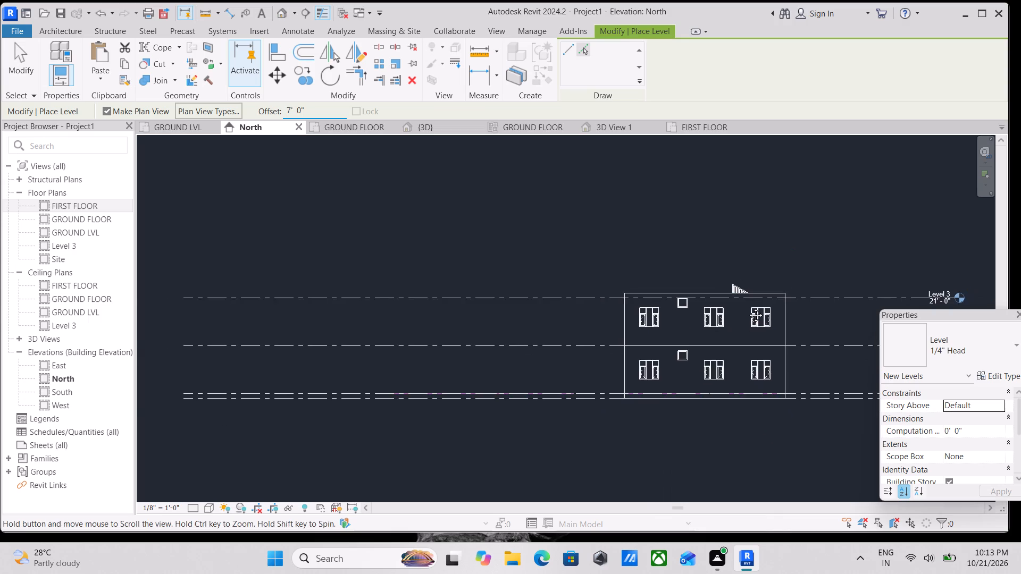
{"action": "middle_click_drag", "start_coordinate": [748, 307], "coordinate": [725, 369]}
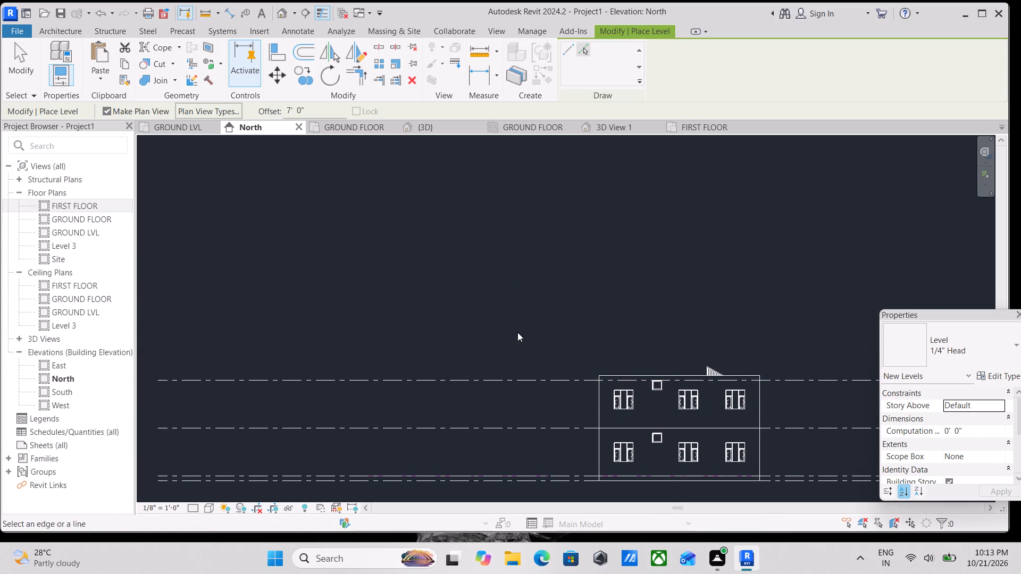
{"action": "scroll", "coordinate": [537, 320], "scroll_direction": "down", "scroll_amount": 1}
{"action": "middle_click_drag", "start_coordinate": [537, 320], "coordinate": [443, 319]}
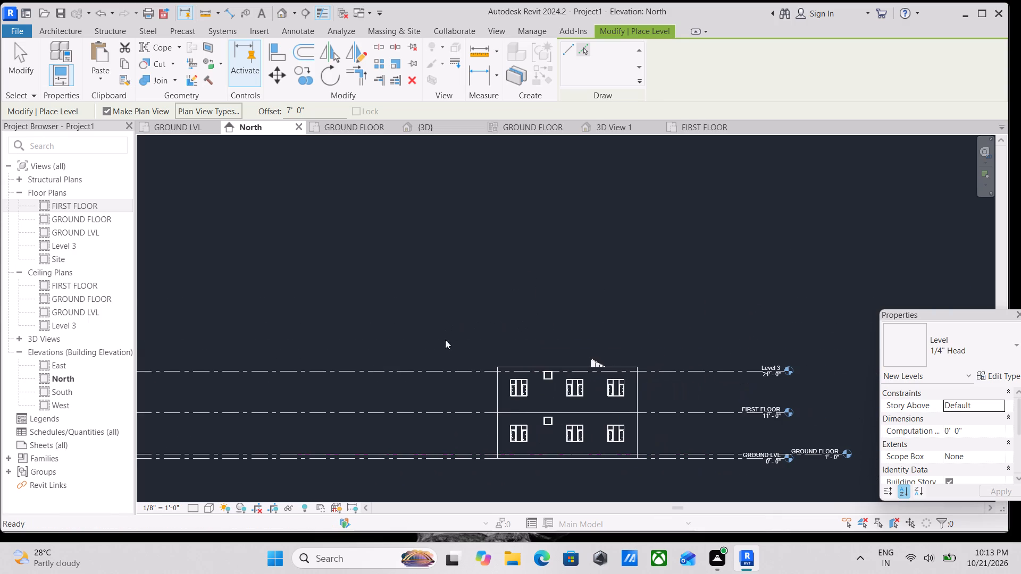
{"action": "left_click", "coordinate": [447, 368]}
{"action": "scroll", "coordinate": [679, 348], "scroll_direction": "up", "scroll_amount": 2}
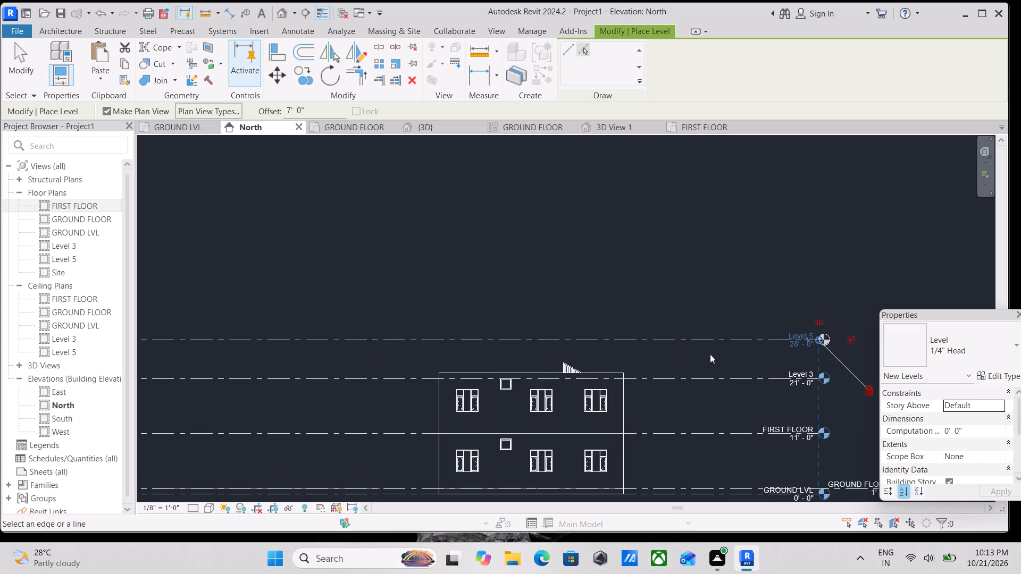
{"action": "scroll", "coordinate": [738, 362], "scroll_direction": "up", "scroll_amount": 1}
{"action": "key", "text": "Escape"}
{"action": "key", "text": "Escape"}
{"action": "middle_click_drag", "start_coordinate": [348, 378], "coordinate": [571, 377]}
{"action": "key", "text": "Escape"}
{"action": "key", "text": "Escape"}
{"action": "scroll", "coordinate": [443, 368], "scroll_direction": "up", "scroll_amount": 2}
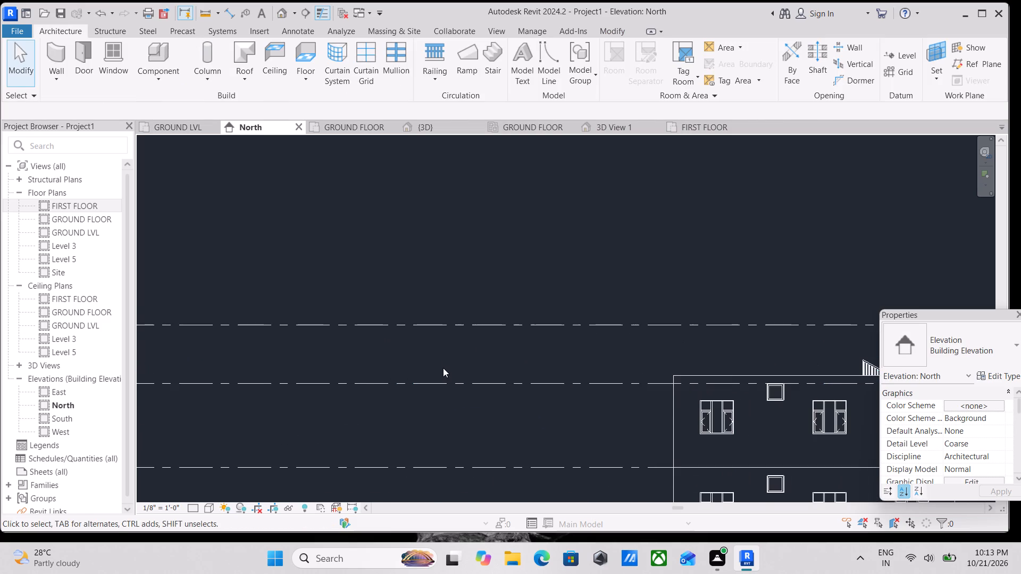
Add an aligned dimension between Level 3 and the new top level, beside the building in the North elevation.
{"action": "type", "text": "di"}
{"action": "left_click", "coordinate": [448, 326]}
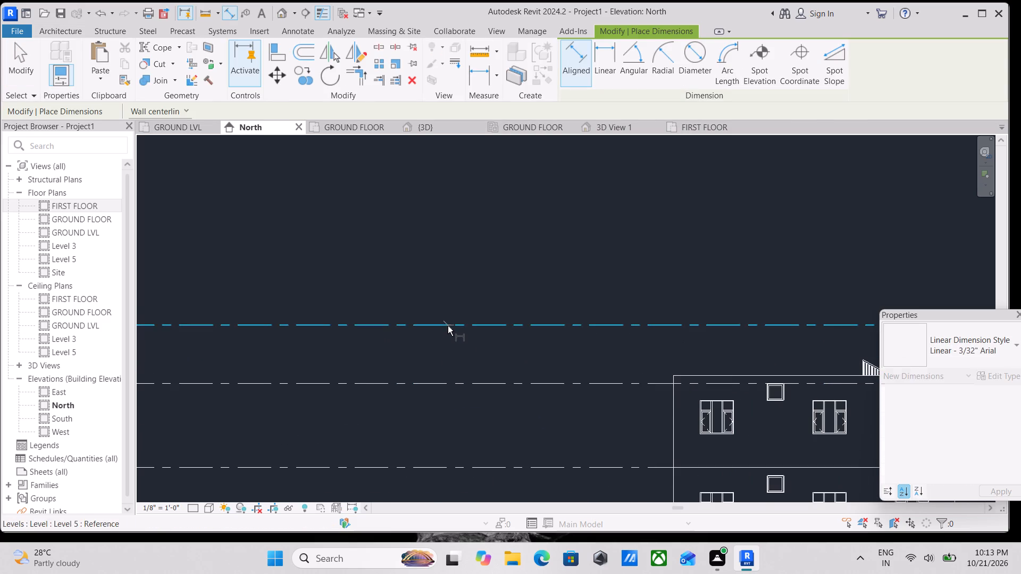
{"action": "left_click", "coordinate": [445, 383]}
{"action": "left_click", "coordinate": [442, 353]}
{"action": "key", "text": "Escape"}
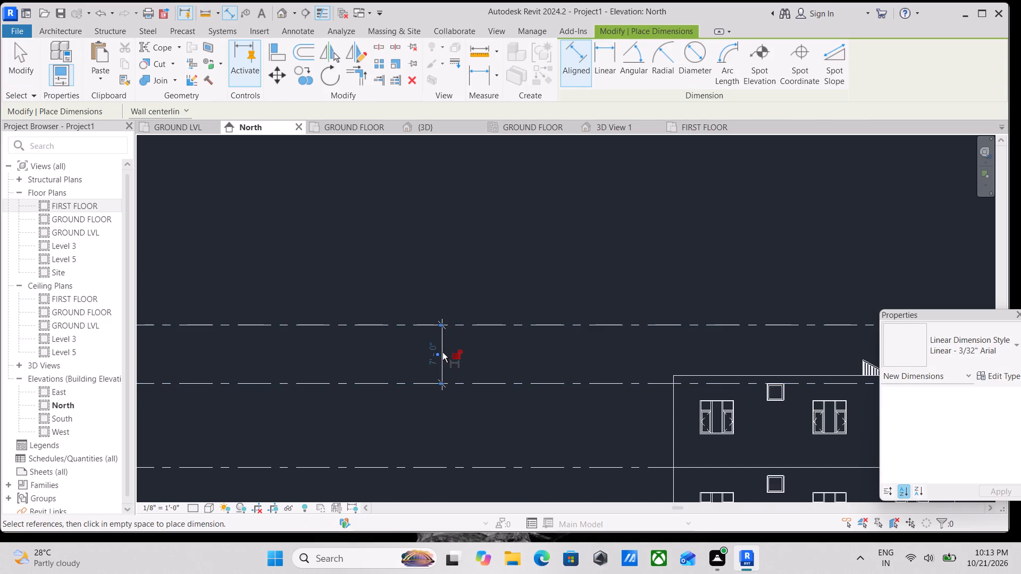
{"action": "scroll", "coordinate": [454, 342], "scroll_direction": "up", "scroll_amount": 3}
{"action": "key", "text": "Escape"}
{"action": "key", "text": "Escape"}
{"action": "scroll", "coordinate": [503, 325], "scroll_direction": "down", "scroll_amount": 1}
{"action": "middle_click_drag", "start_coordinate": [503, 325], "coordinate": [501, 340]}
{"action": "key", "text": "Escape"}
{"action": "key", "text": "Escape"}
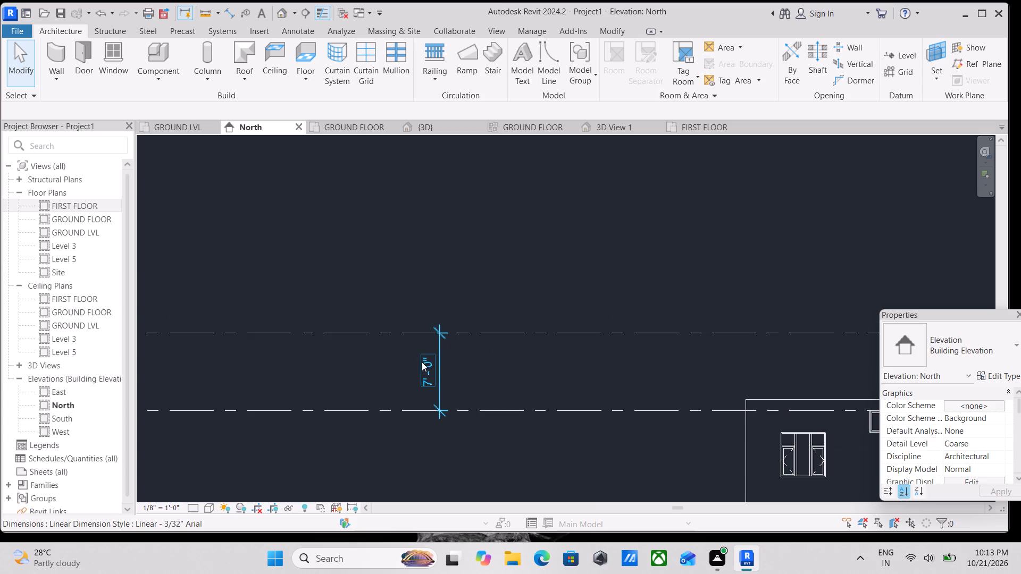
Set the distance between Level 3 and the top level to 8'.
{"action": "left_click", "coordinate": [429, 367]}
{"action": "key", "text": "Escape"}
{"action": "left_click", "coordinate": [390, 333]}
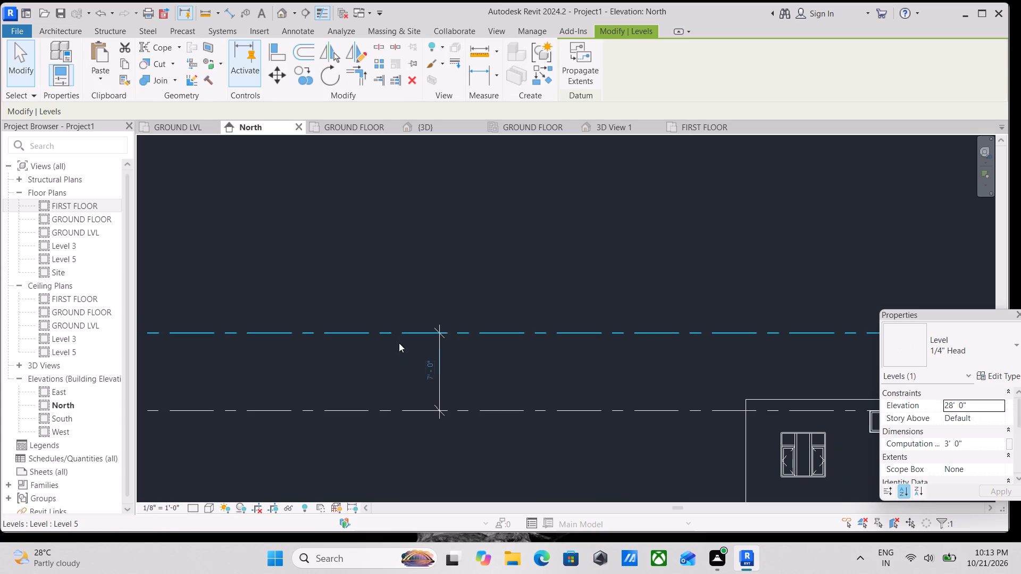
{"action": "left_click", "coordinate": [431, 377]}
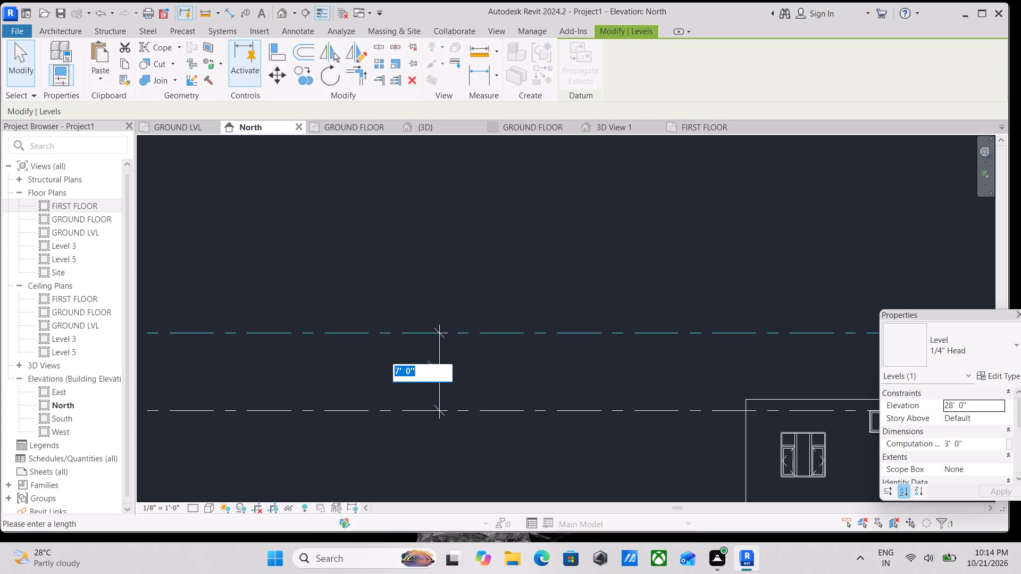
{"action": "type", "text": "8'"}
{"action": "key", "text": "Return"}
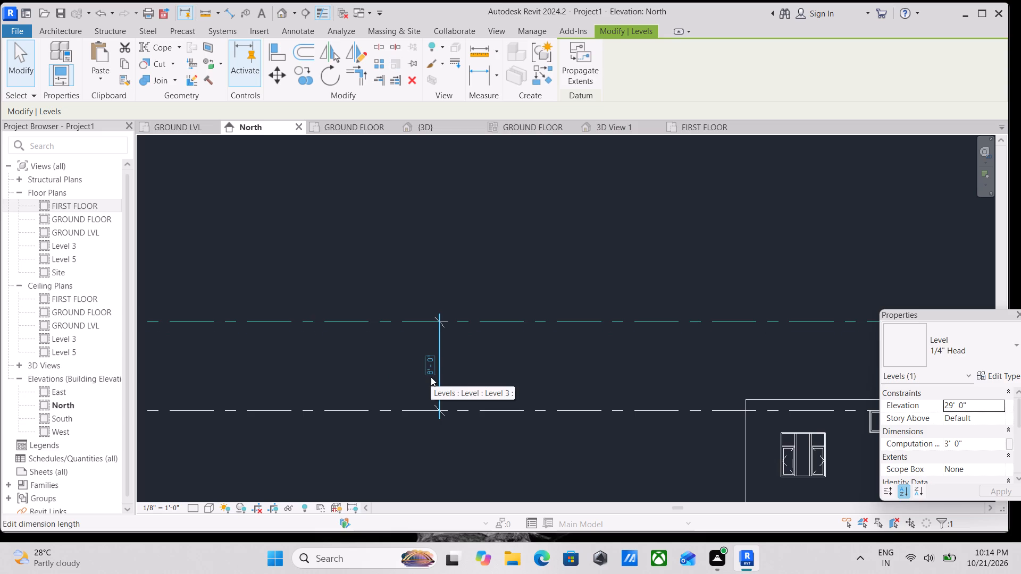
{"action": "key", "text": "Escape"}
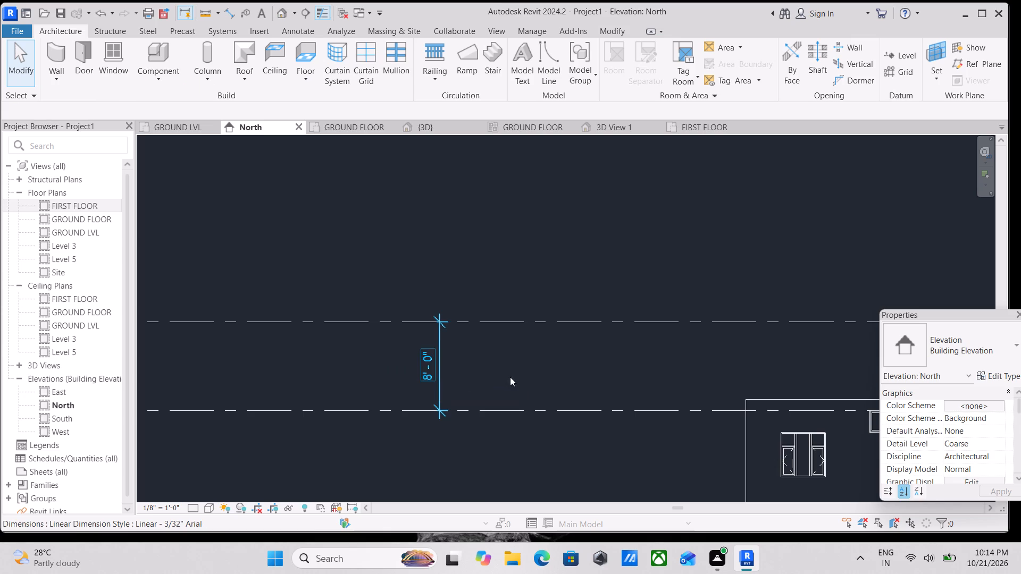
{"action": "key", "text": "Escape"}
{"action": "scroll", "coordinate": [481, 377], "scroll_direction": "up", "scroll_amount": 2}
{"action": "scroll", "coordinate": [491, 373], "scroll_direction": "down", "scroll_amount": 3}
{"action": "key", "text": "Escape"}
{"action": "key", "text": "Escape"}
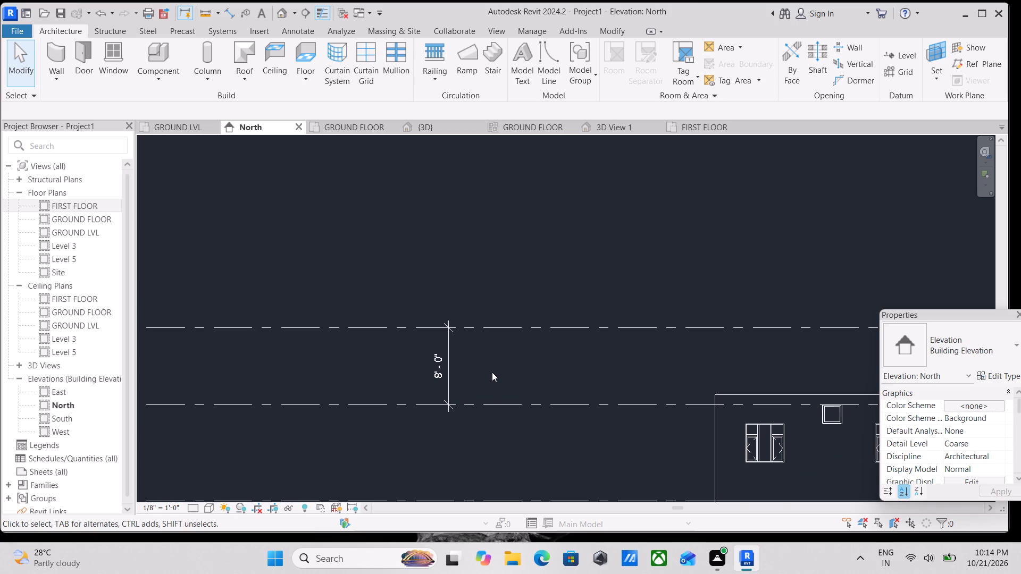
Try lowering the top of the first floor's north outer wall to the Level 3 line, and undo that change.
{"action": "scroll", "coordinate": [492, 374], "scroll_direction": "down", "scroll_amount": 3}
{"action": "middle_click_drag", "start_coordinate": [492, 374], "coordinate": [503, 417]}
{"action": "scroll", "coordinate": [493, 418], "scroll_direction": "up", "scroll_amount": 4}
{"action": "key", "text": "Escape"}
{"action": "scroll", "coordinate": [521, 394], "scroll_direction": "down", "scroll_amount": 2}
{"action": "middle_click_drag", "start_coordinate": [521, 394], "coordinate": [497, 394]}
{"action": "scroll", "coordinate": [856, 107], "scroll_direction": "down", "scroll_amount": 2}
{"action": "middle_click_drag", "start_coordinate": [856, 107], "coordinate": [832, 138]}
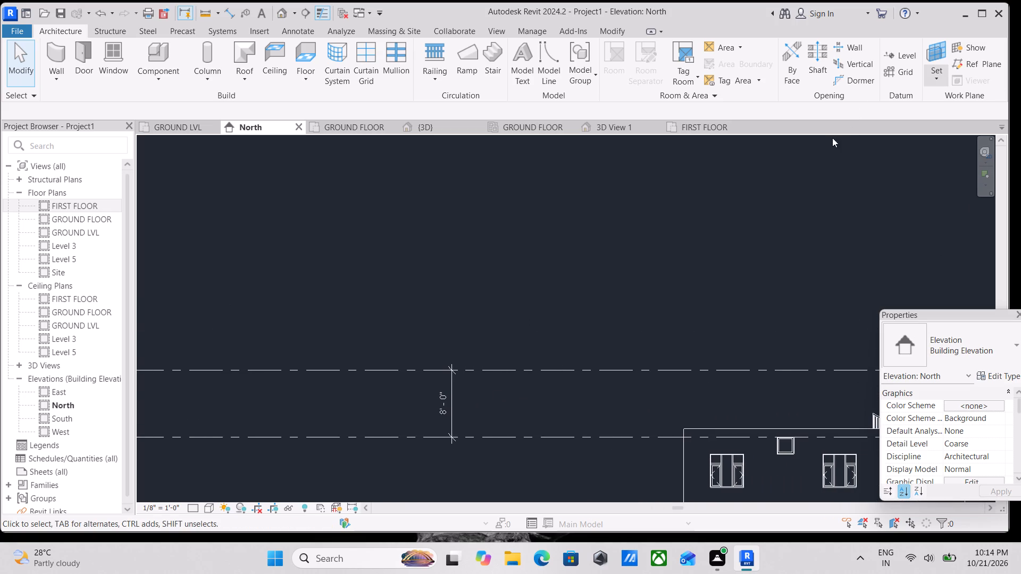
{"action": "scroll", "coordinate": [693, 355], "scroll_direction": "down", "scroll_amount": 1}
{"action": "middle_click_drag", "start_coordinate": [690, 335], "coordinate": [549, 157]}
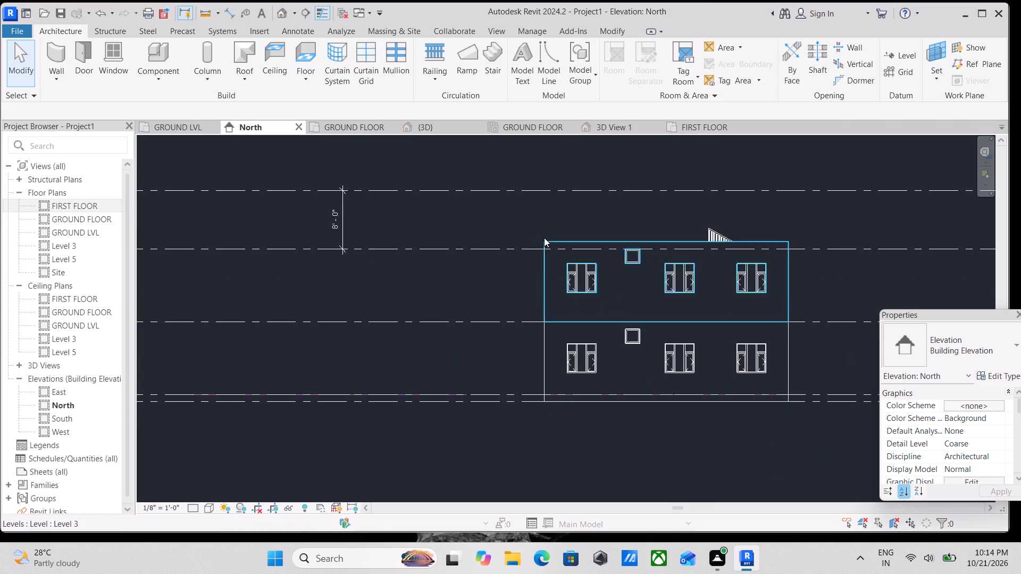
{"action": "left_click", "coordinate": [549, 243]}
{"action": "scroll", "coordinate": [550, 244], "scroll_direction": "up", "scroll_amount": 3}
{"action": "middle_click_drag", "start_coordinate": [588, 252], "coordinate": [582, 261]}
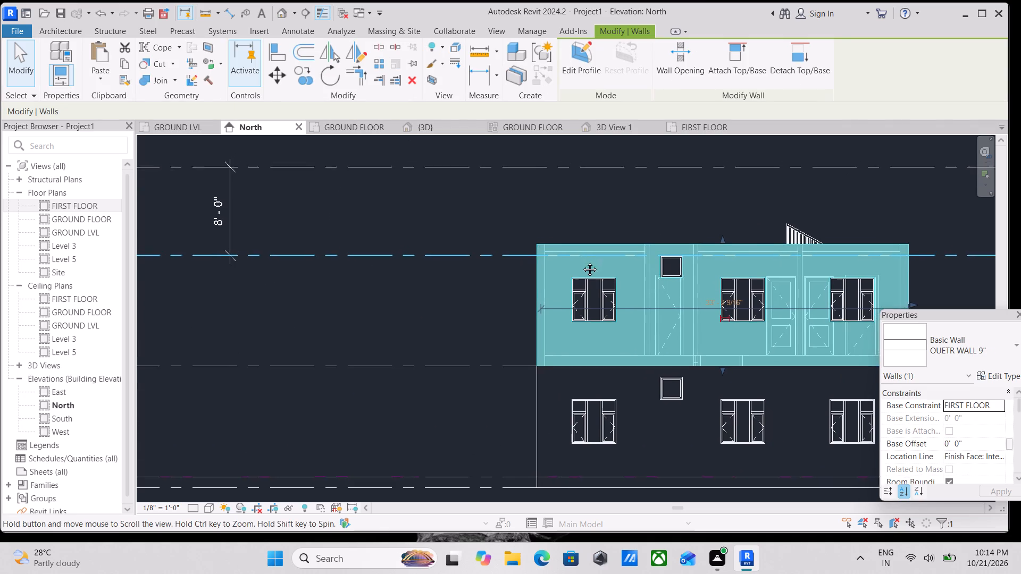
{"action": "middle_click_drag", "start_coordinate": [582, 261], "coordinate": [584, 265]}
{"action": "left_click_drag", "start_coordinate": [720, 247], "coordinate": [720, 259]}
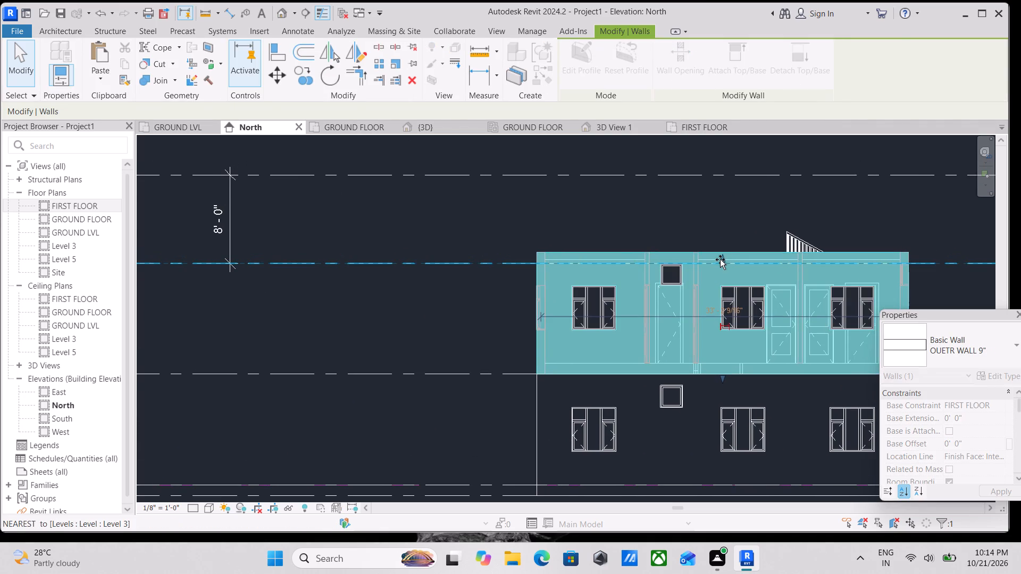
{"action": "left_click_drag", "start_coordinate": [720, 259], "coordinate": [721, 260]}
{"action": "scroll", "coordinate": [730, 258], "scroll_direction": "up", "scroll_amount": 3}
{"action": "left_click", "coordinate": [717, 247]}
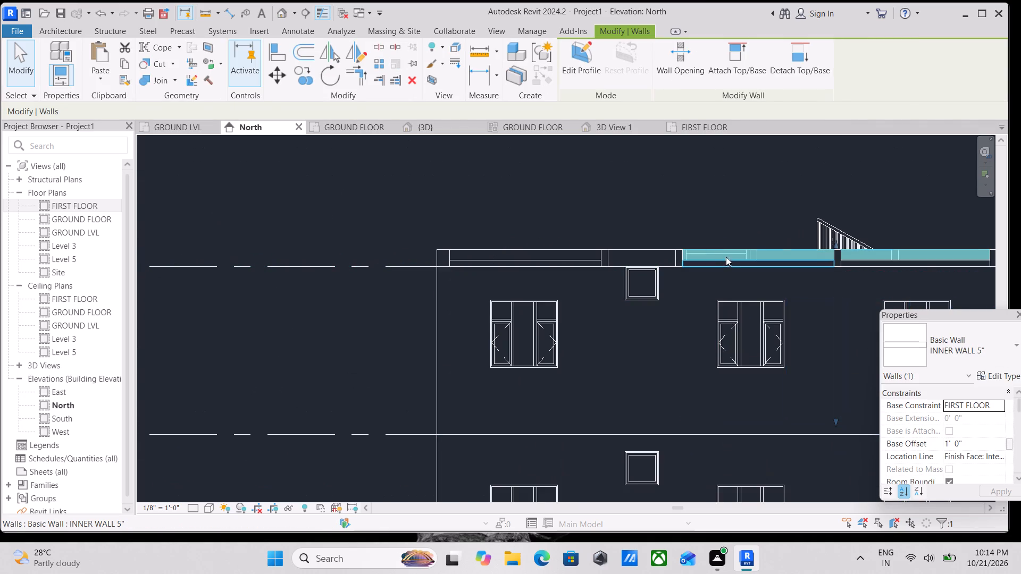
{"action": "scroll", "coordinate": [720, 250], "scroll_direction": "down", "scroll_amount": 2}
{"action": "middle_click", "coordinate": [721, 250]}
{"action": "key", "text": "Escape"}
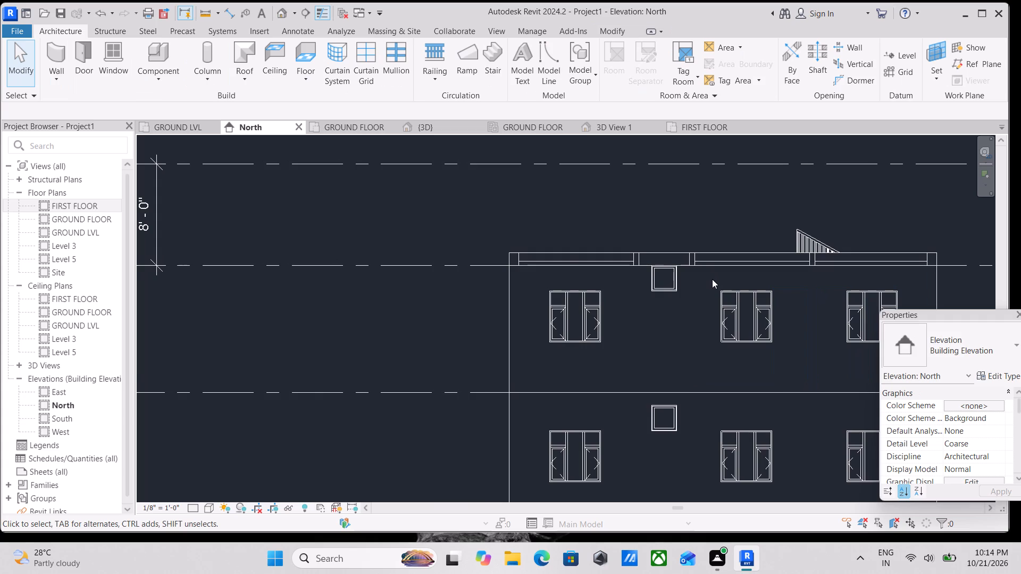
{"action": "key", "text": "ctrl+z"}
Examine the new top level against the building and the other levels in the North elevation and front 3D view.
{"action": "scroll", "coordinate": [714, 277], "scroll_direction": "down", "scroll_amount": 3}
{"action": "middle_click_drag", "start_coordinate": [714, 277], "coordinate": [716, 322]}
{"action": "scroll", "coordinate": [715, 322], "scroll_direction": "up", "scroll_amount": 1}
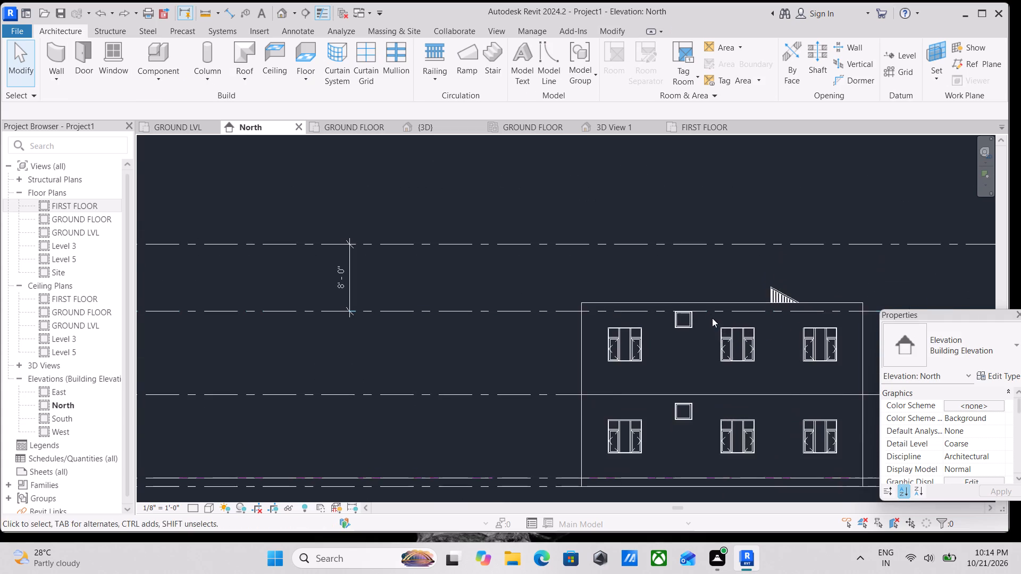
{"action": "key", "text": "Escape"}
{"action": "scroll", "coordinate": [634, 289], "scroll_direction": "down", "scroll_amount": 3}
{"action": "middle_click_drag", "start_coordinate": [626, 294], "coordinate": [642, 331]}
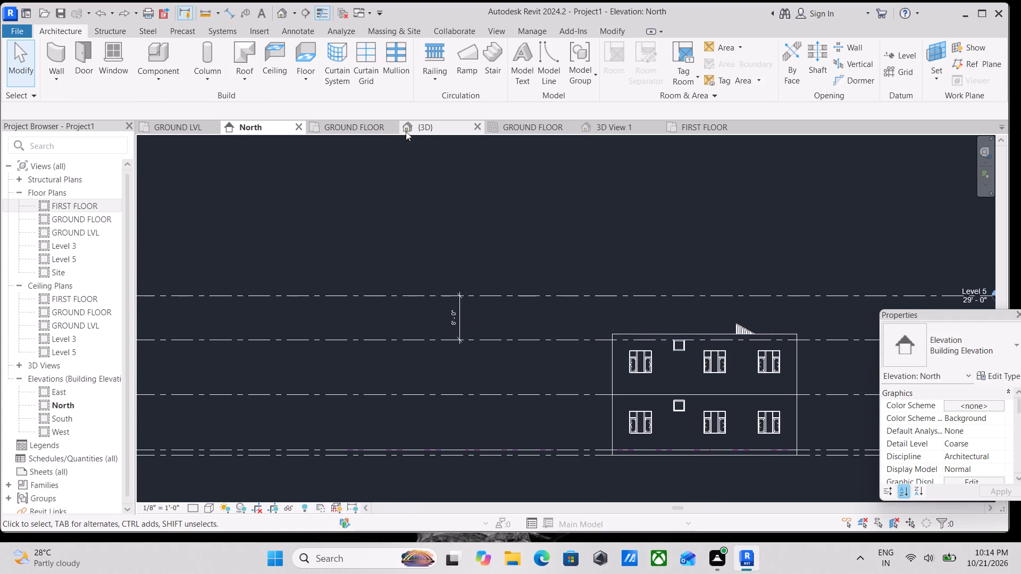
{"action": "left_click", "coordinate": [407, 131]}
{"action": "scroll", "coordinate": [582, 323], "scroll_direction": "up", "scroll_amount": 3}
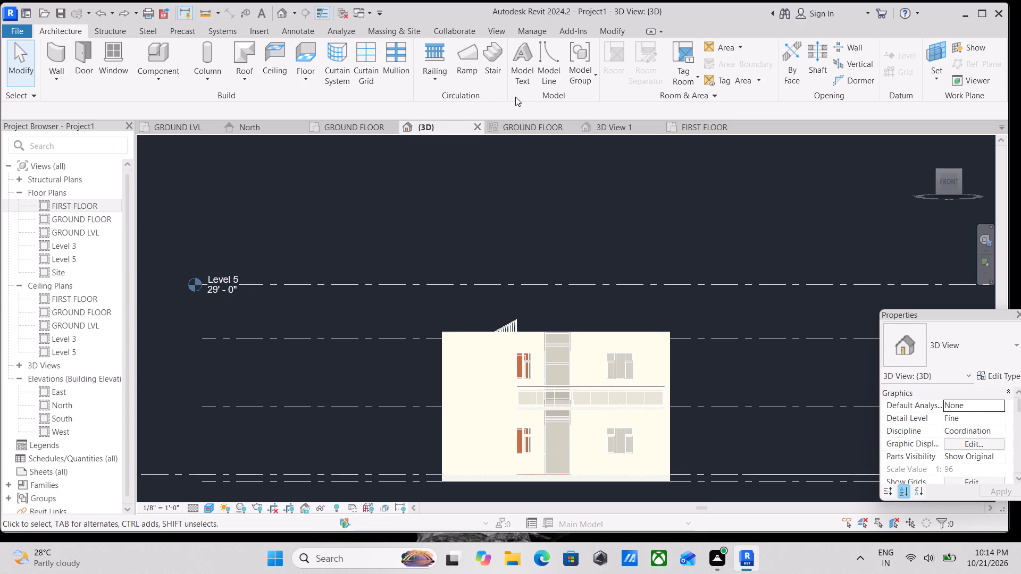
{"action": "scroll", "coordinate": [391, 247], "scroll_direction": "down", "scroll_amount": 1}
{"action": "middle_click_drag", "start_coordinate": [391, 247], "coordinate": [417, 272]}
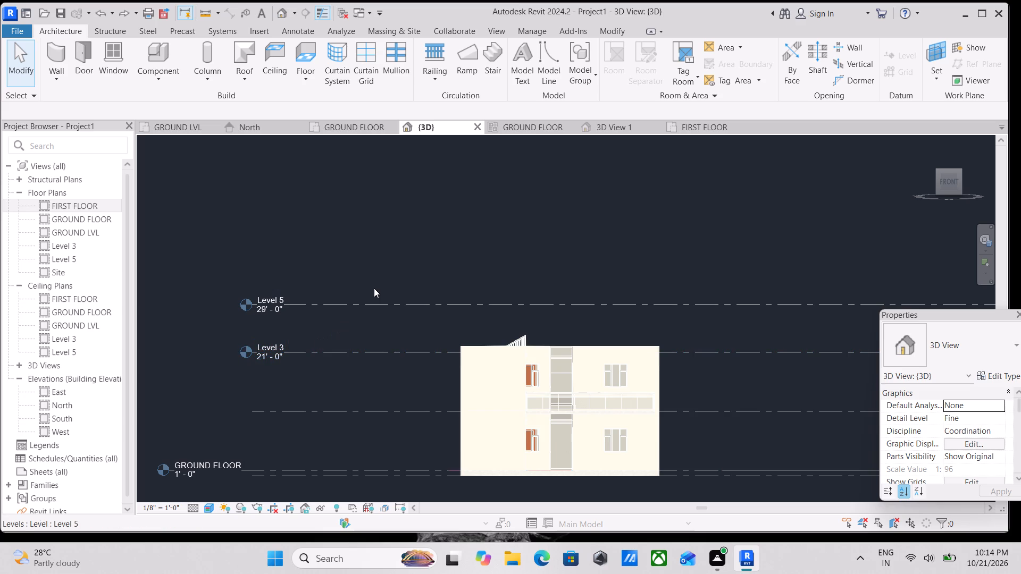
{"action": "scroll", "coordinate": [369, 311], "scroll_direction": "up", "scroll_amount": 2}
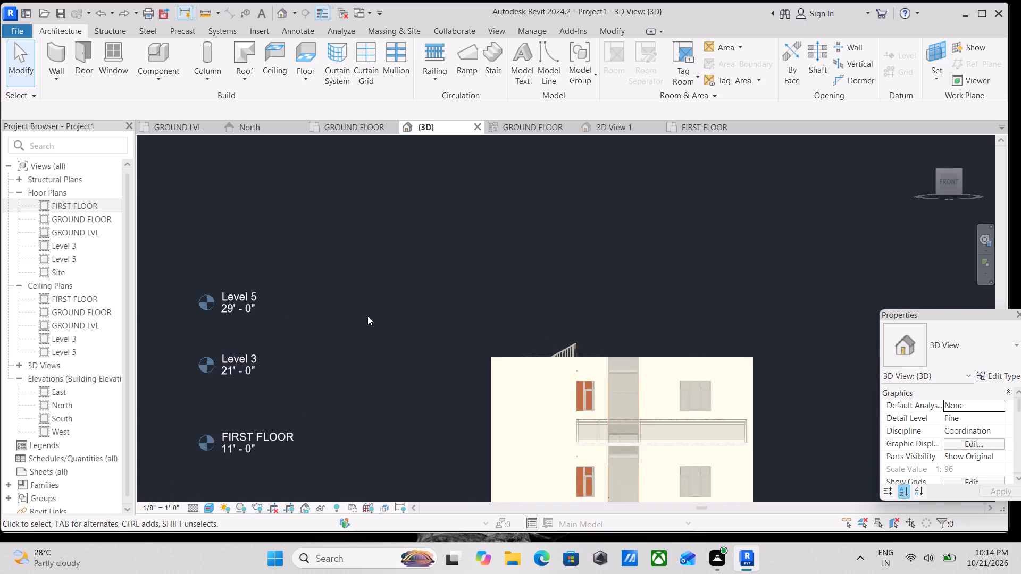
{"action": "scroll", "coordinate": [265, 138], "scroll_direction": "down", "scroll_amount": 1}
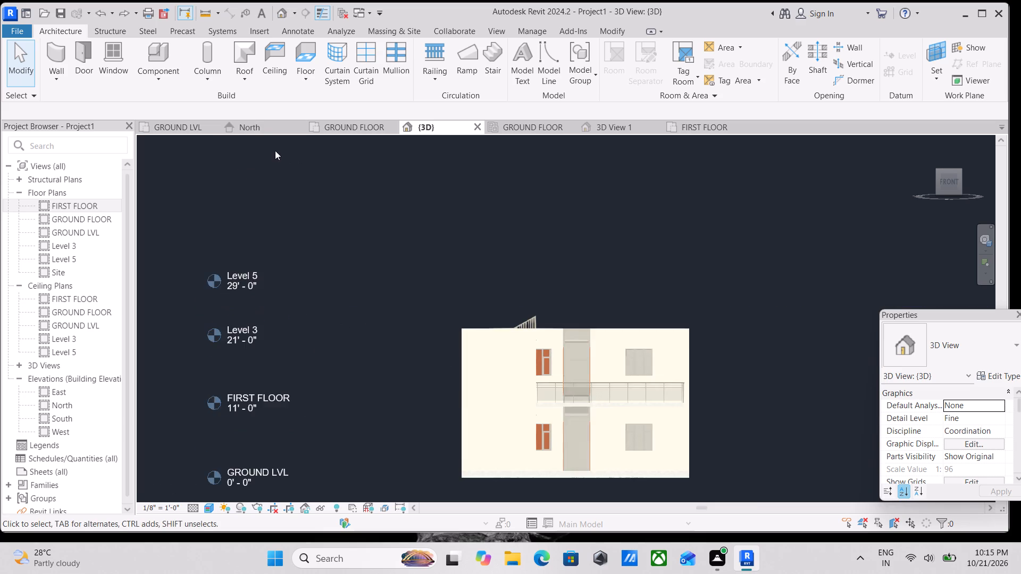
{"action": "middle_click_drag", "start_coordinate": [278, 153], "coordinate": [321, 182]}
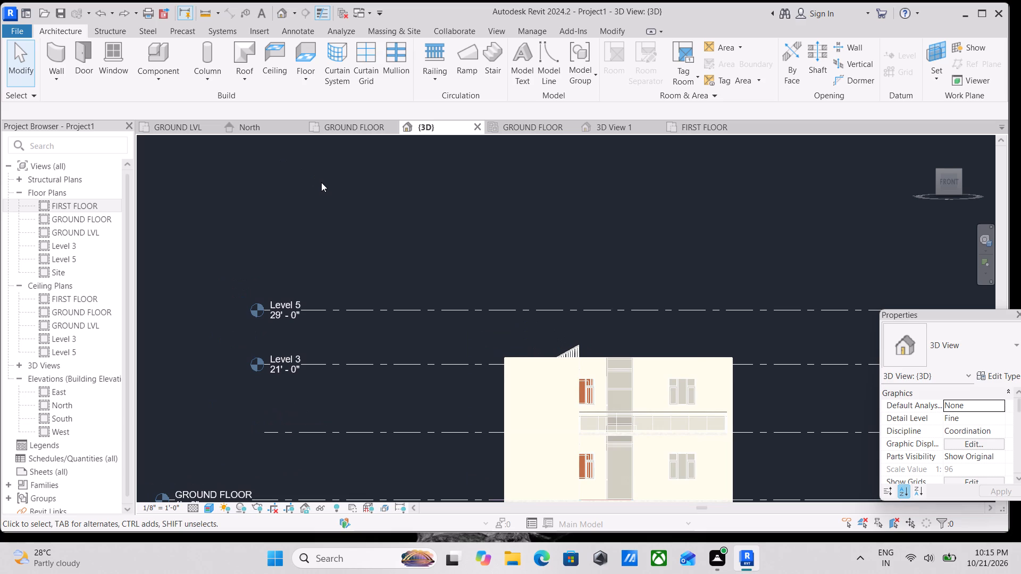
Open the Level 3 floor plan.
{"action": "left_click", "coordinate": [358, 124]}
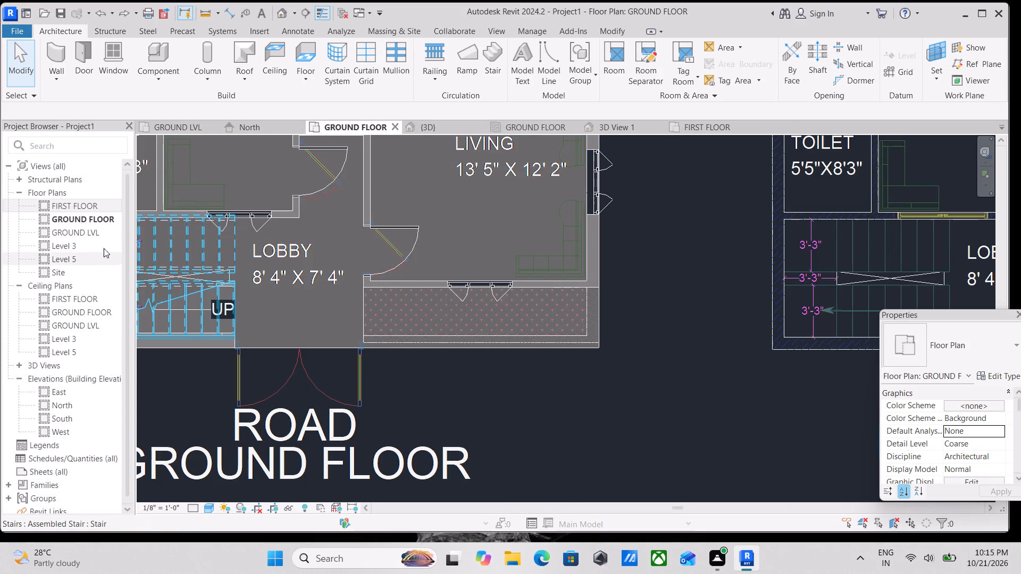
{"action": "left_click", "coordinate": [72, 259]}
{"action": "left_click", "coordinate": [72, 259]}
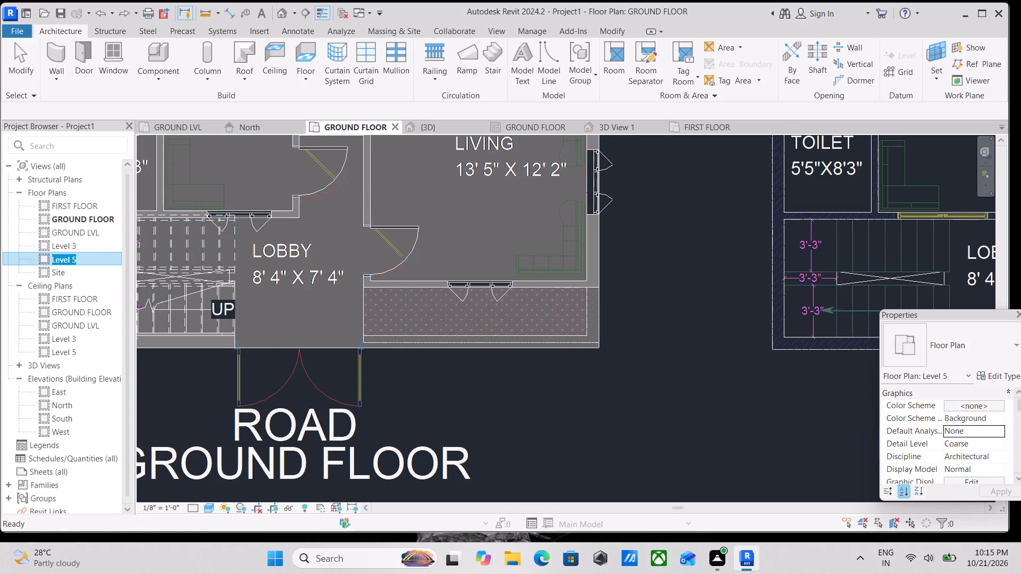
{"action": "double_click", "coordinate": [72, 249]}
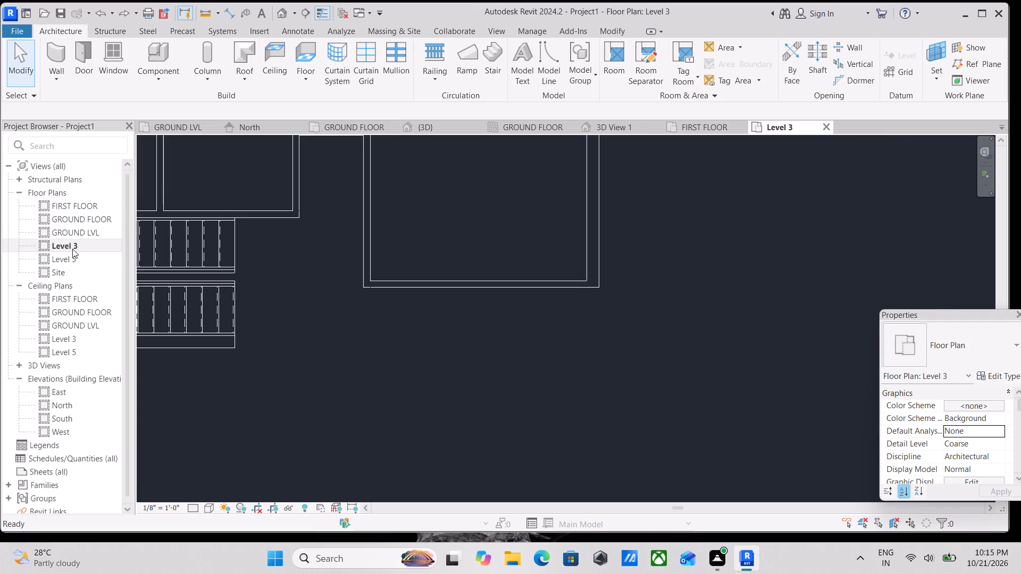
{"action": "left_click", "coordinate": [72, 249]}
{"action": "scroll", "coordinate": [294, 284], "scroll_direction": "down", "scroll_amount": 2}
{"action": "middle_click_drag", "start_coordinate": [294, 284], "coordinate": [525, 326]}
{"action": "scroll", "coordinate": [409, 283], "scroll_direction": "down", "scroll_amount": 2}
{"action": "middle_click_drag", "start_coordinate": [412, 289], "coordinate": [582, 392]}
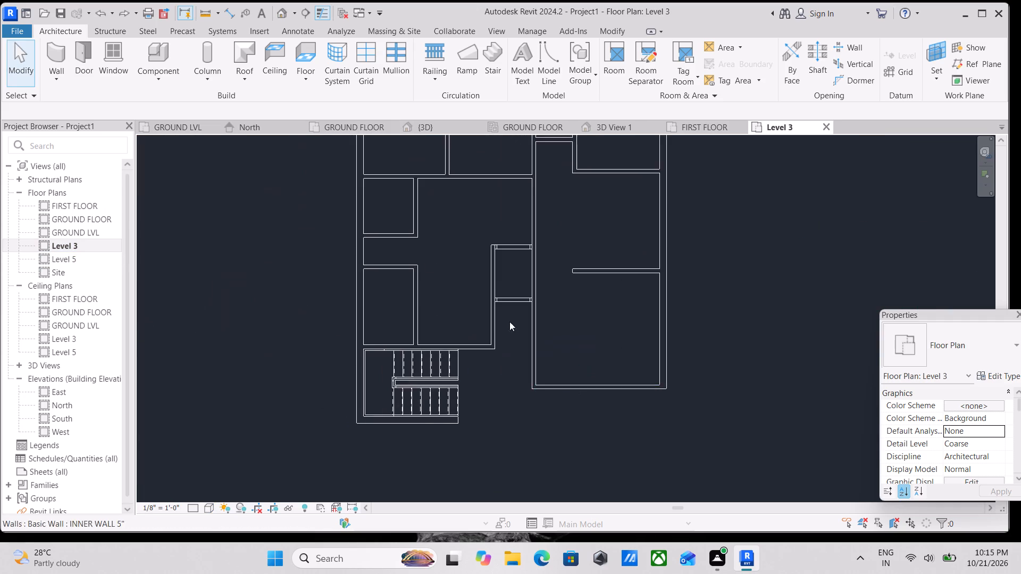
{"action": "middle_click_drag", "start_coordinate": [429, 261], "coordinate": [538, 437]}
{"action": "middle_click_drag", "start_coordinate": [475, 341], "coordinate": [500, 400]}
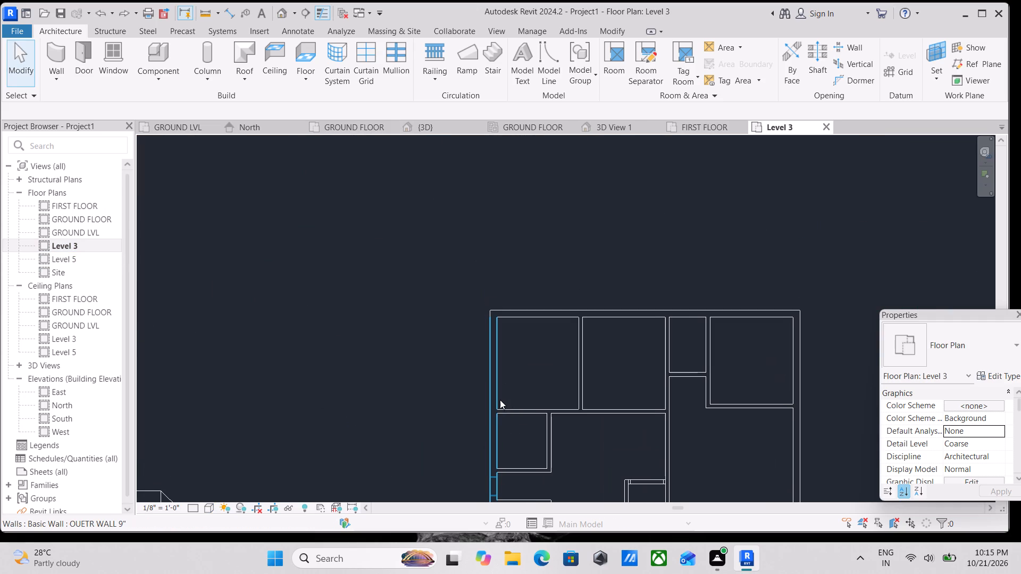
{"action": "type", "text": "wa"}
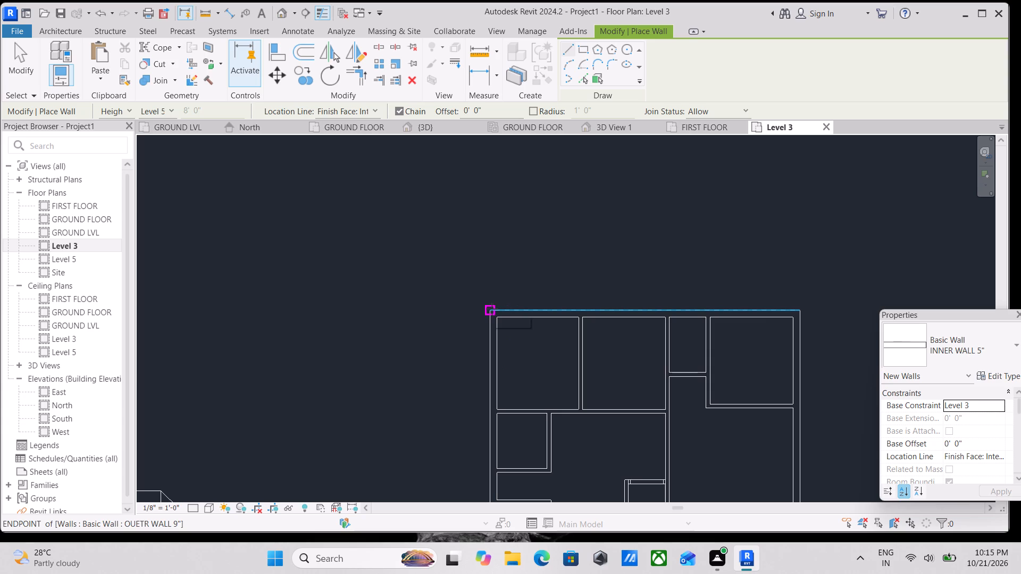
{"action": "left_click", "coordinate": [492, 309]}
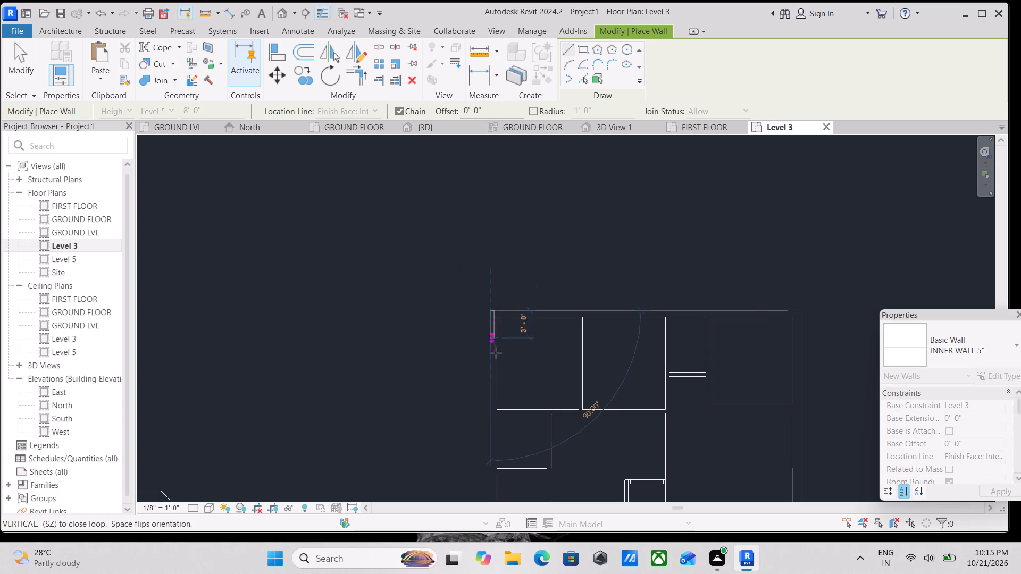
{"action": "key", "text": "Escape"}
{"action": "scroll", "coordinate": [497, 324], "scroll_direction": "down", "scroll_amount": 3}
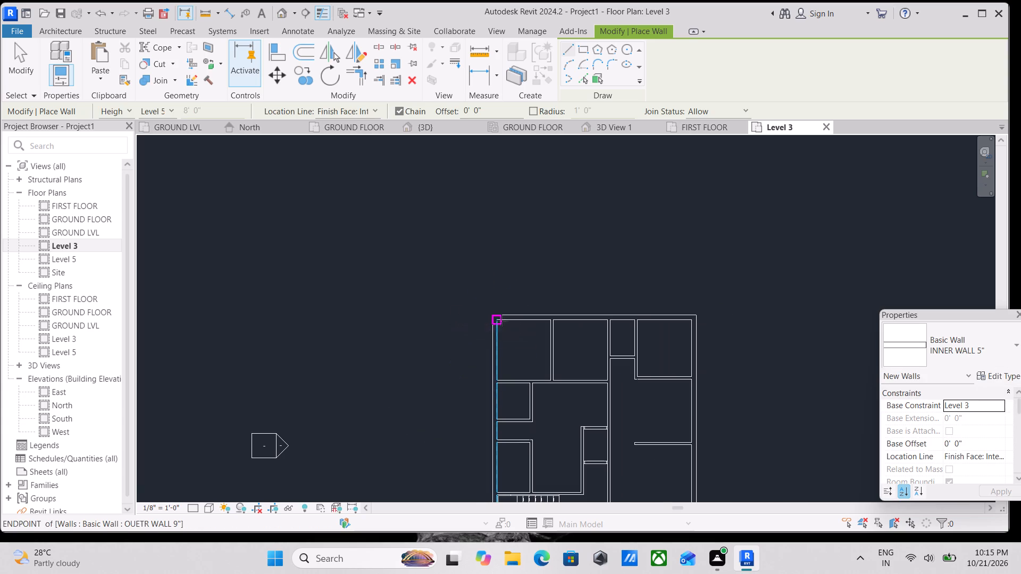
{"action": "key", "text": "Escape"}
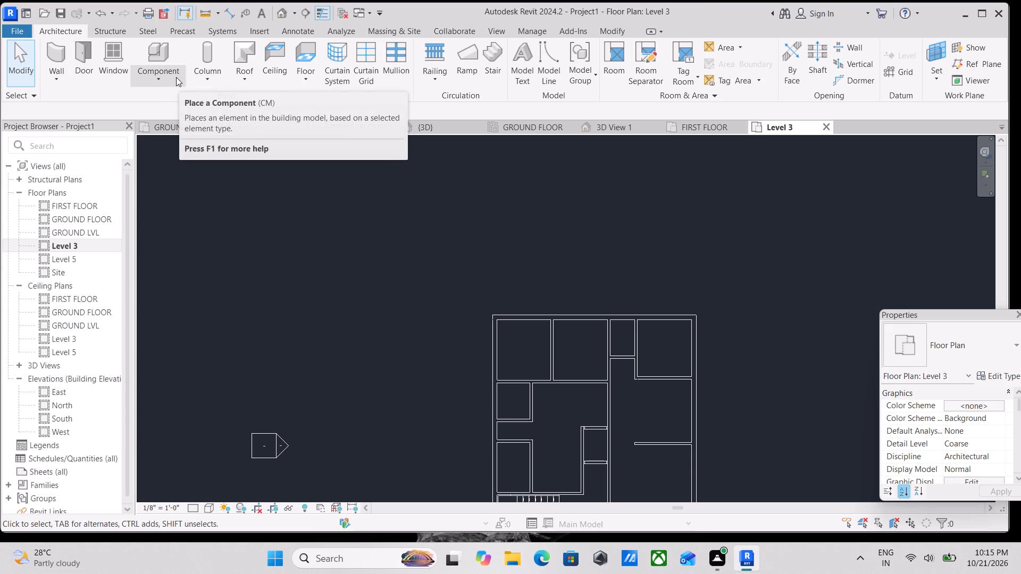
Start a footprint roof on Level 3 with slope-defining boundary lines picked along the inner faces of the north, east and east wing's south outer walls.
{"action": "left_click", "coordinate": [206, 81]}
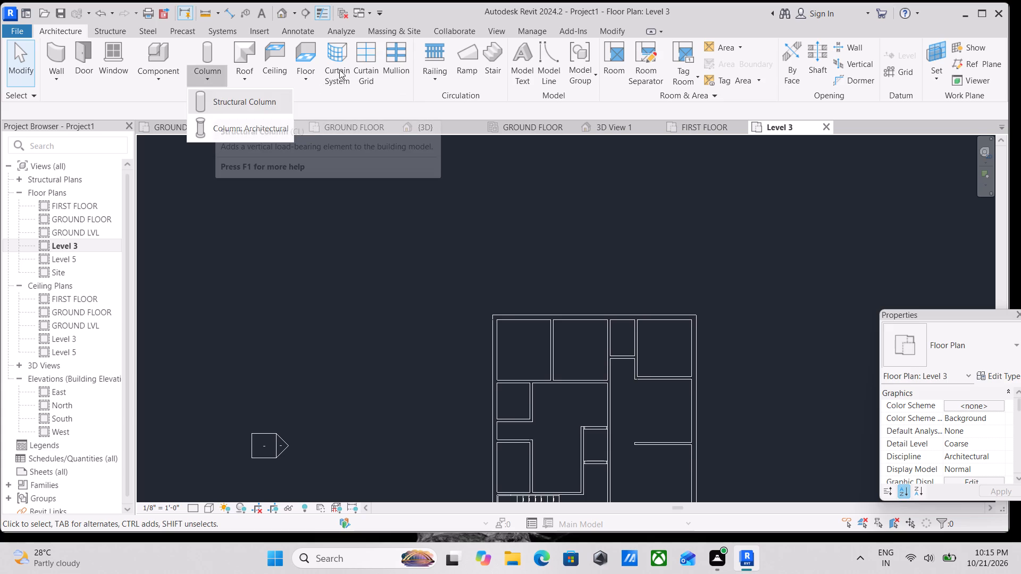
{"action": "left_click", "coordinate": [254, 78]}
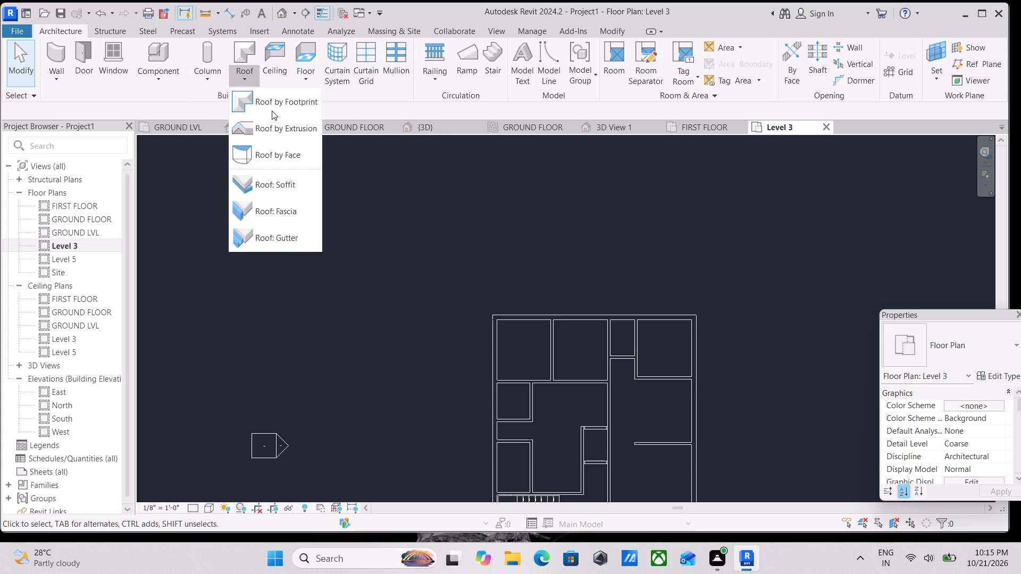
{"action": "left_click", "coordinate": [272, 111]}
{"action": "scroll", "coordinate": [503, 266], "scroll_direction": "down", "scroll_amount": 3}
{"action": "middle_click_drag", "start_coordinate": [501, 261], "coordinate": [470, 210]}
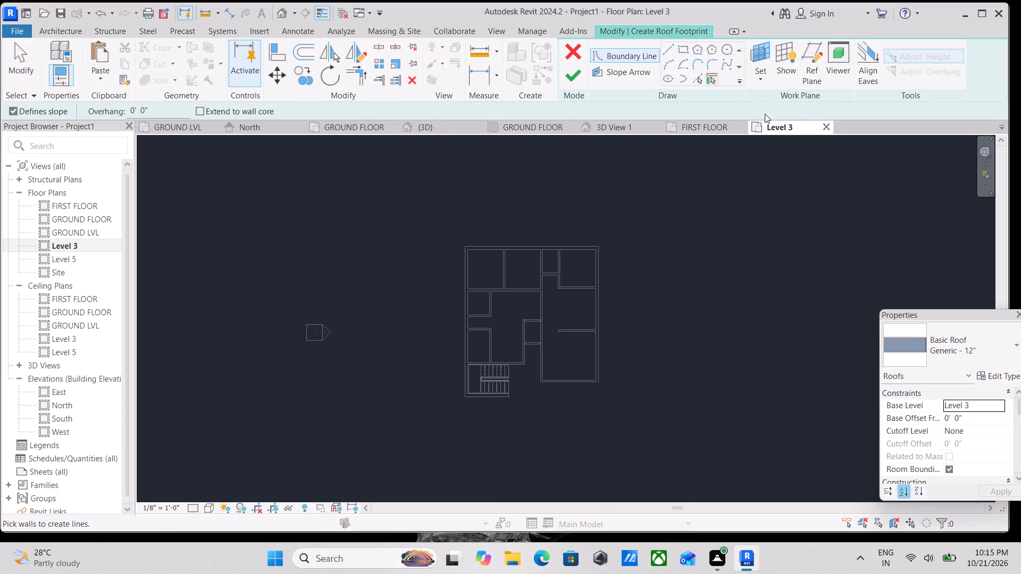
{"action": "left_click", "coordinate": [685, 45]}
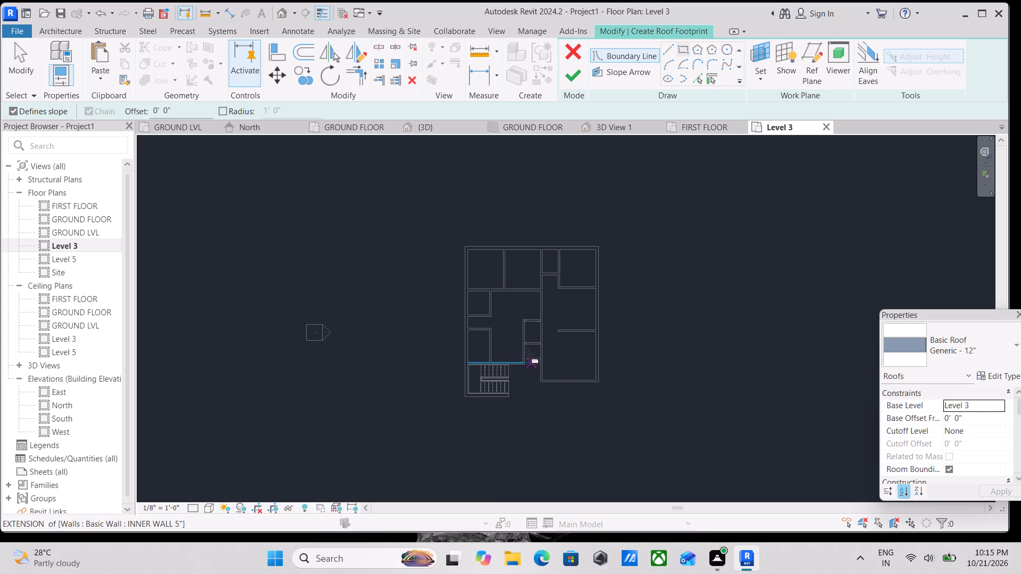
{"action": "scroll", "coordinate": [521, 310], "scroll_direction": "up", "scroll_amount": 3}
{"action": "scroll", "coordinate": [493, 259], "scroll_direction": "up", "scroll_amount": 3}
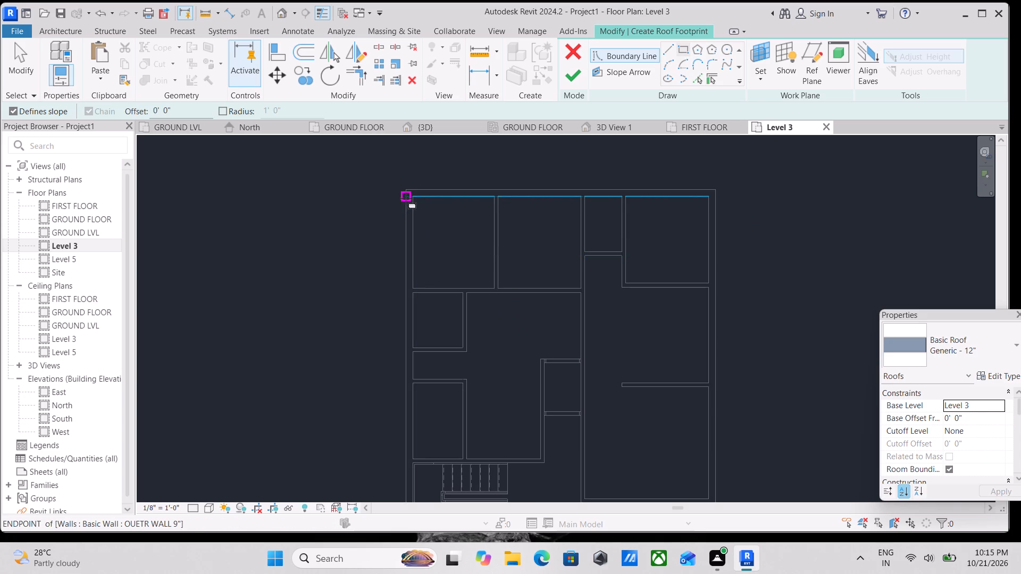
{"action": "left_click", "coordinate": [700, 78]}
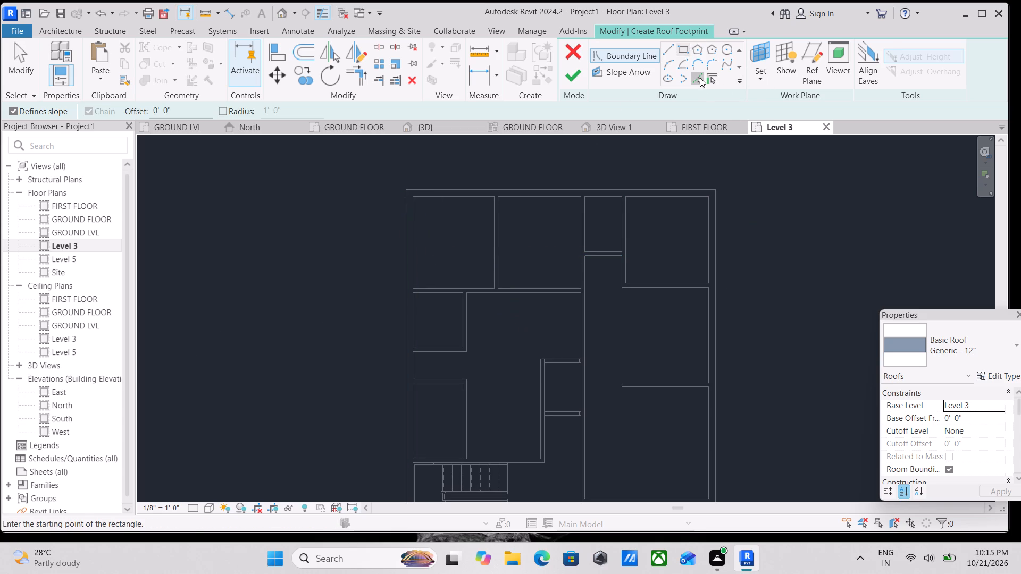
{"action": "left_click", "coordinate": [537, 196]}
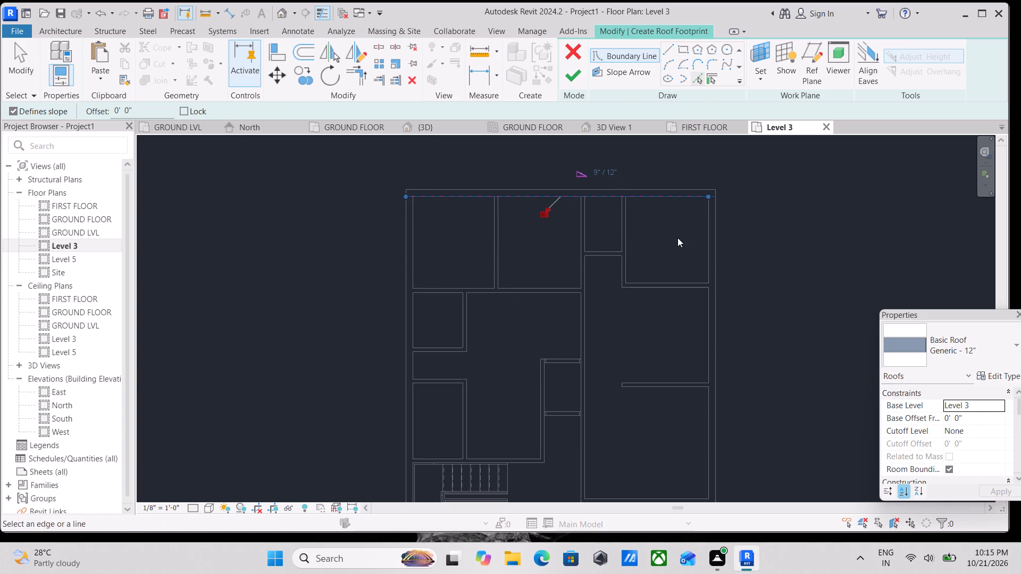
{"action": "middle_click_drag", "start_coordinate": [673, 231], "coordinate": [595, 115]}
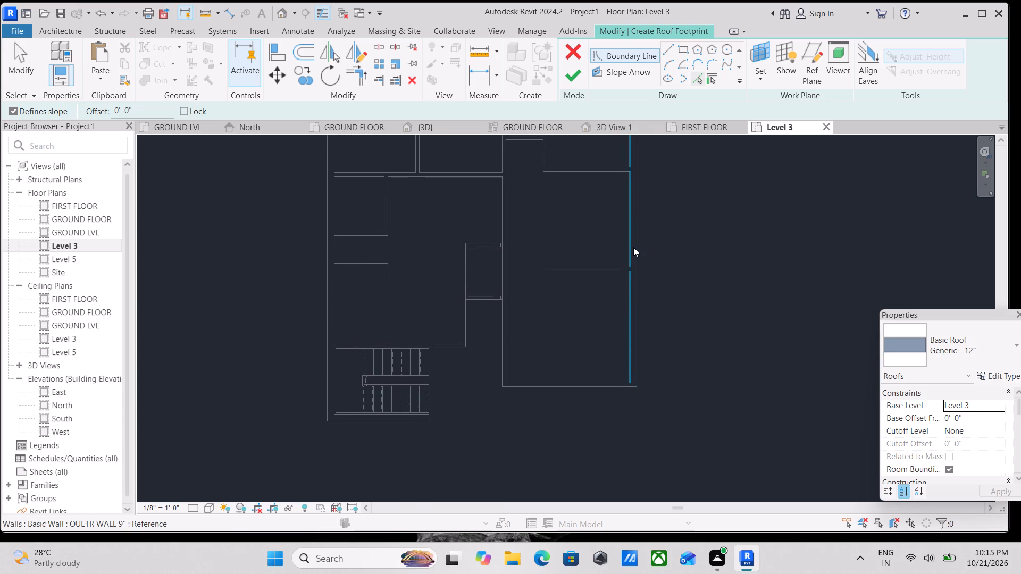
{"action": "left_click", "coordinate": [633, 247]}
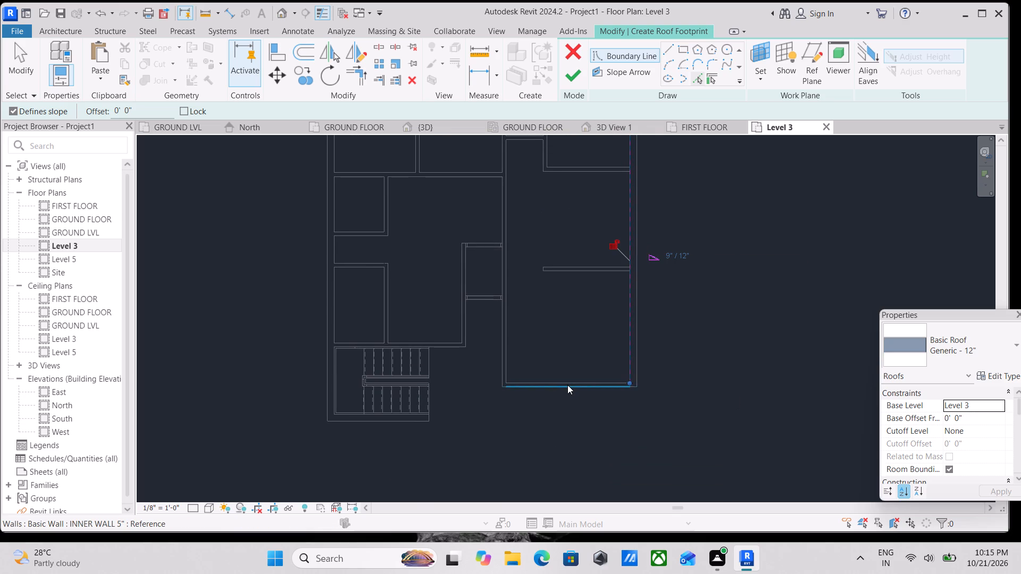
{"action": "left_click", "coordinate": [549, 382]}
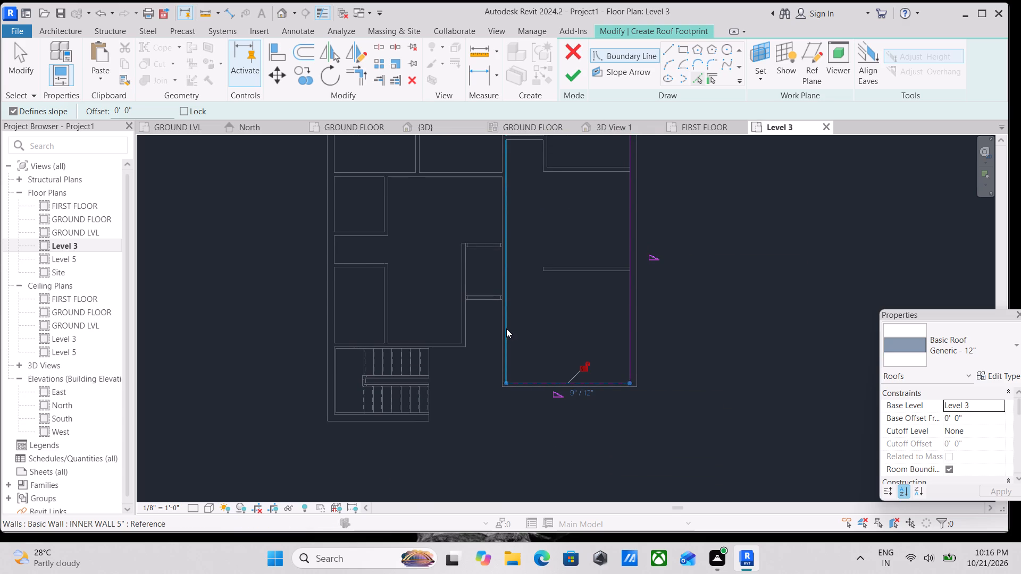
Add slope-defining roof boundary lines along the inner faces of the west outer wall and the staircase's south wall.
{"action": "scroll", "coordinate": [506, 323], "scroll_direction": "down", "scroll_amount": 2}
{"action": "middle_click_drag", "start_coordinate": [506, 323], "coordinate": [522, 342]}
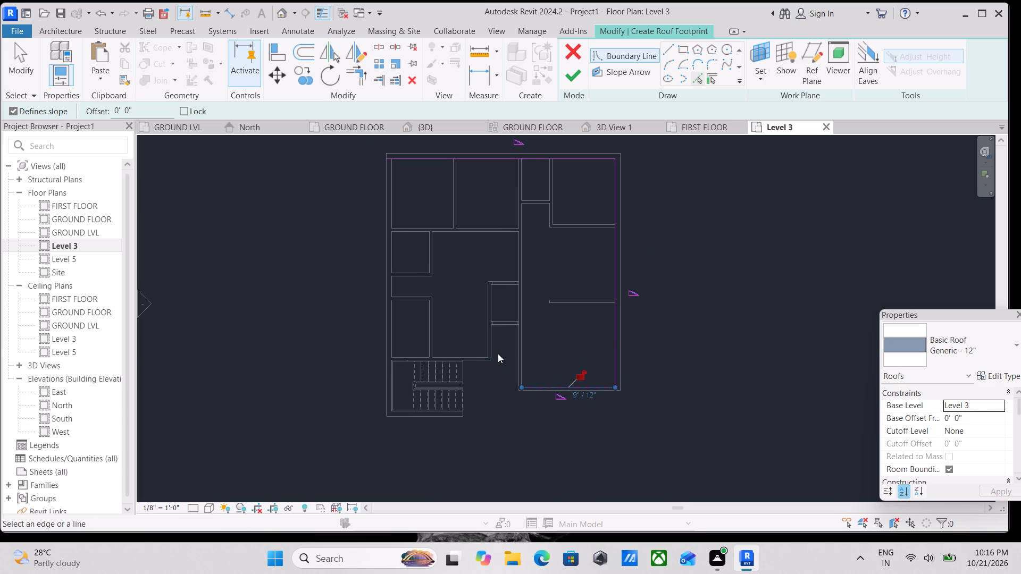
{"action": "left_click", "coordinate": [391, 327]}
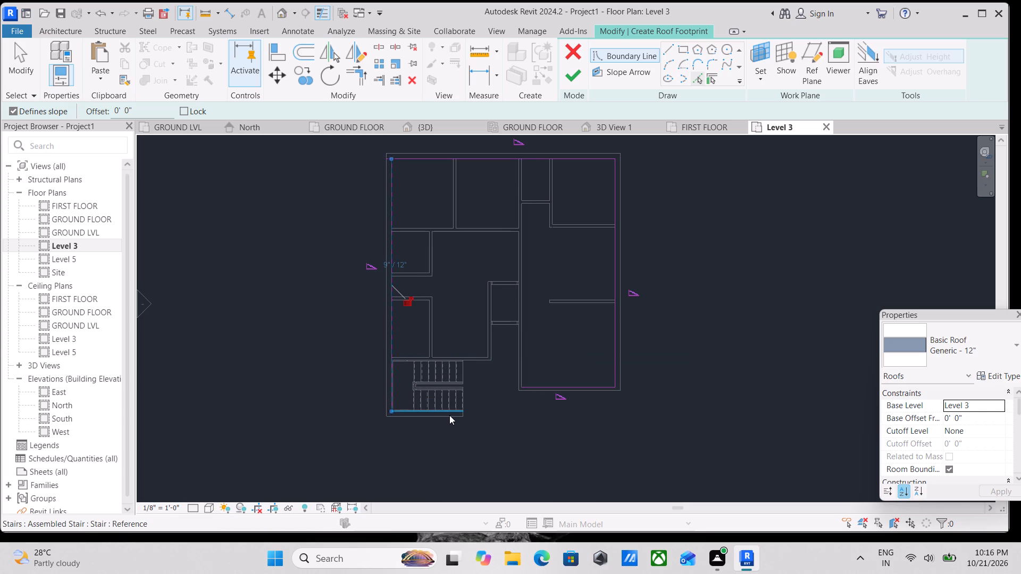
{"action": "scroll", "coordinate": [450, 416], "scroll_direction": "up", "scroll_amount": 7}
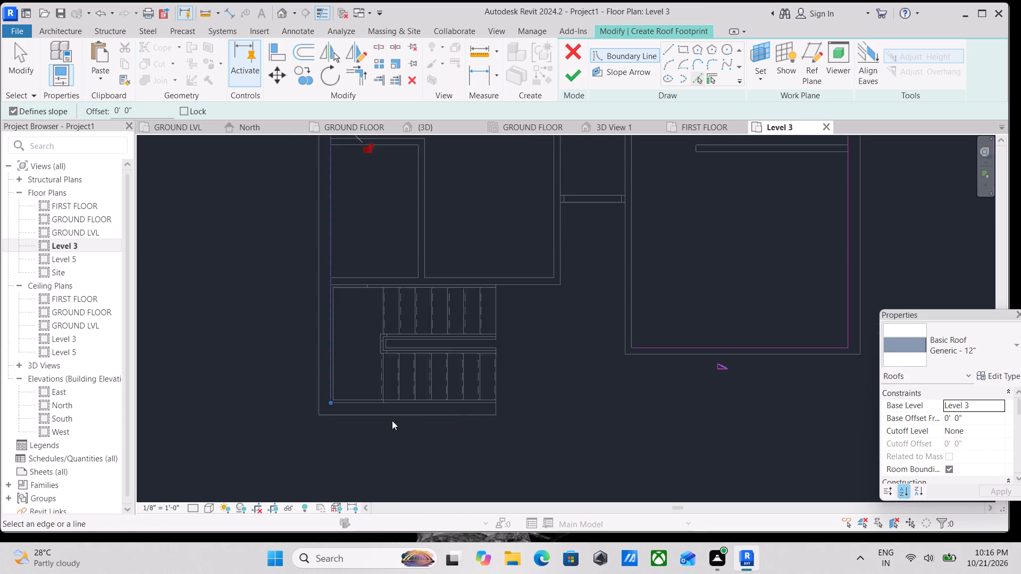
{"action": "scroll", "coordinate": [392, 420], "scroll_direction": "up", "scroll_amount": 1}
{"action": "left_click", "coordinate": [355, 398]}
{"action": "middle_click_drag", "start_coordinate": [589, 402], "coordinate": [447, 394]}
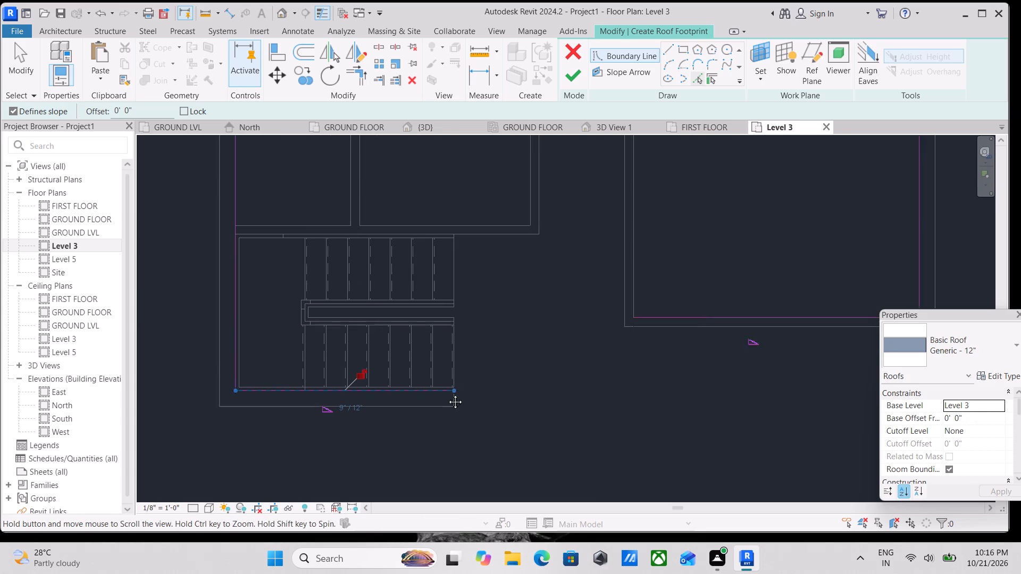
{"action": "middle_click_drag", "start_coordinate": [447, 394], "coordinate": [421, 394]}
{"action": "scroll", "coordinate": [493, 338], "scroll_direction": "down", "scroll_amount": 2}
{"action": "middle_click_drag", "start_coordinate": [493, 338], "coordinate": [513, 358]}
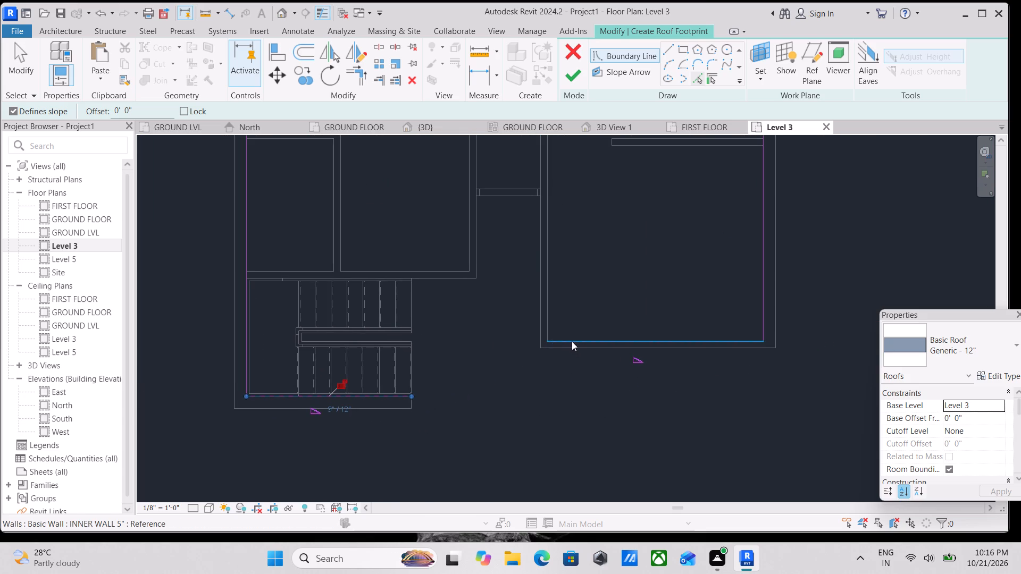
{"action": "scroll", "coordinate": [570, 343], "scroll_direction": "down", "scroll_amount": 3}
{"action": "middle_click_drag", "start_coordinate": [570, 343], "coordinate": [575, 366]}
{"action": "scroll", "coordinate": [449, 140], "scroll_direction": "down", "scroll_amount": 2}
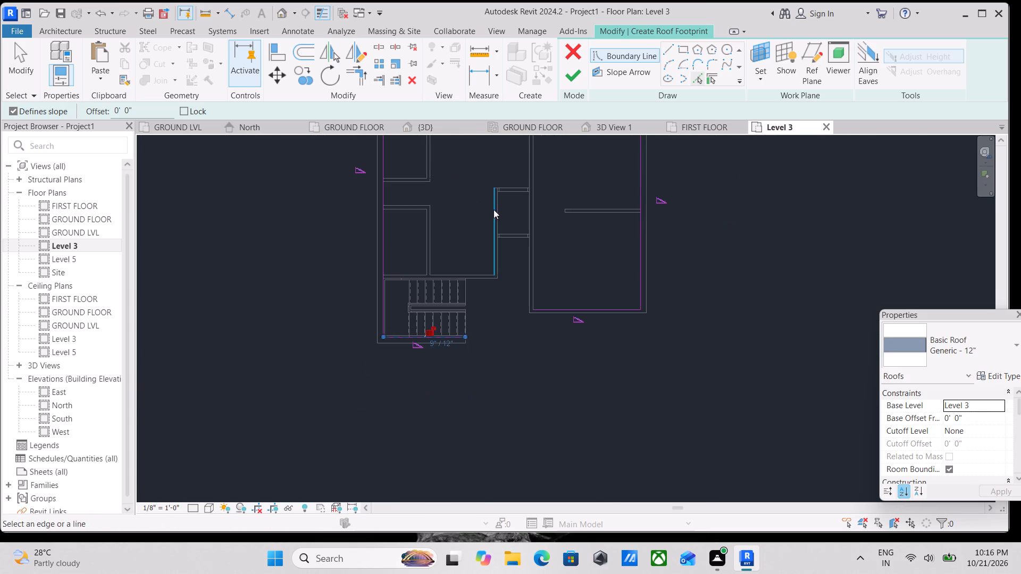
{"action": "middle_click_drag", "start_coordinate": [508, 274], "coordinate": [529, 332]}
{"action": "scroll", "coordinate": [529, 332], "scroll_direction": "down", "scroll_amount": 1}
{"action": "scroll", "coordinate": [468, 307], "scroll_direction": "down", "scroll_amount": 1}
{"action": "middle_click_drag", "start_coordinate": [471, 313], "coordinate": [488, 364]}
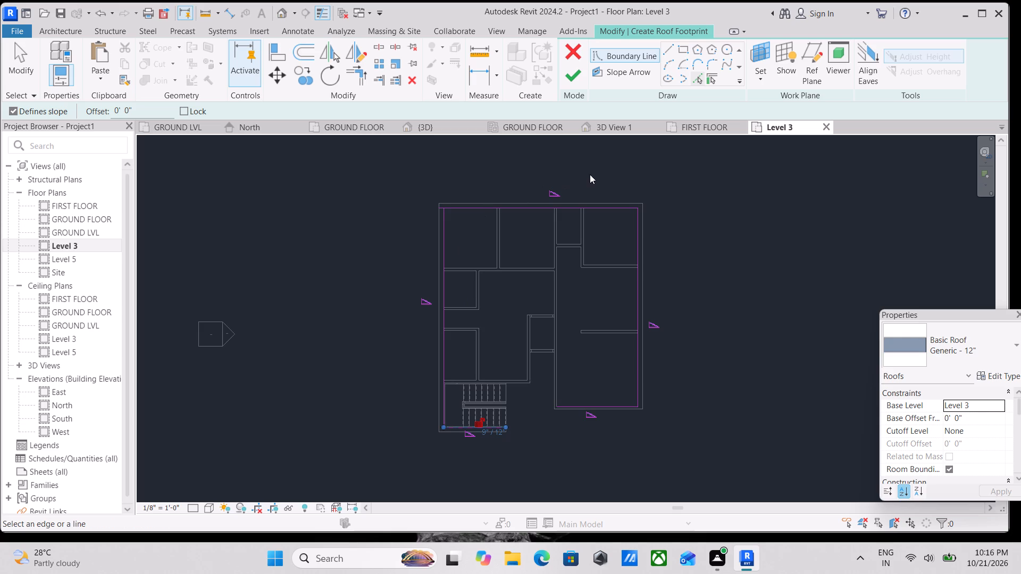
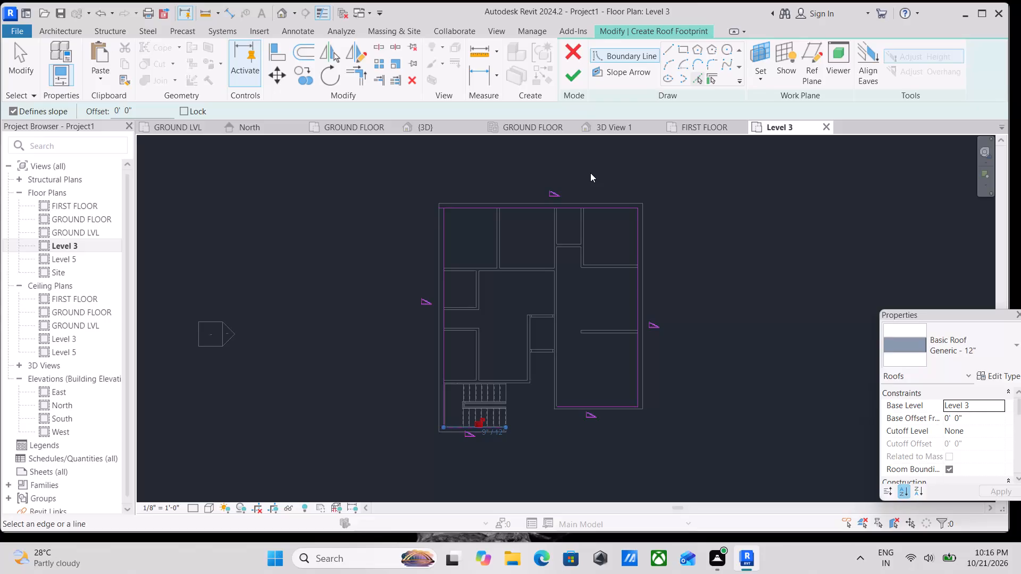
Trim the roof boundary lines into corners where west meets north and where east meets the east wing's south line.
{"action": "key", "text": "Escape"}
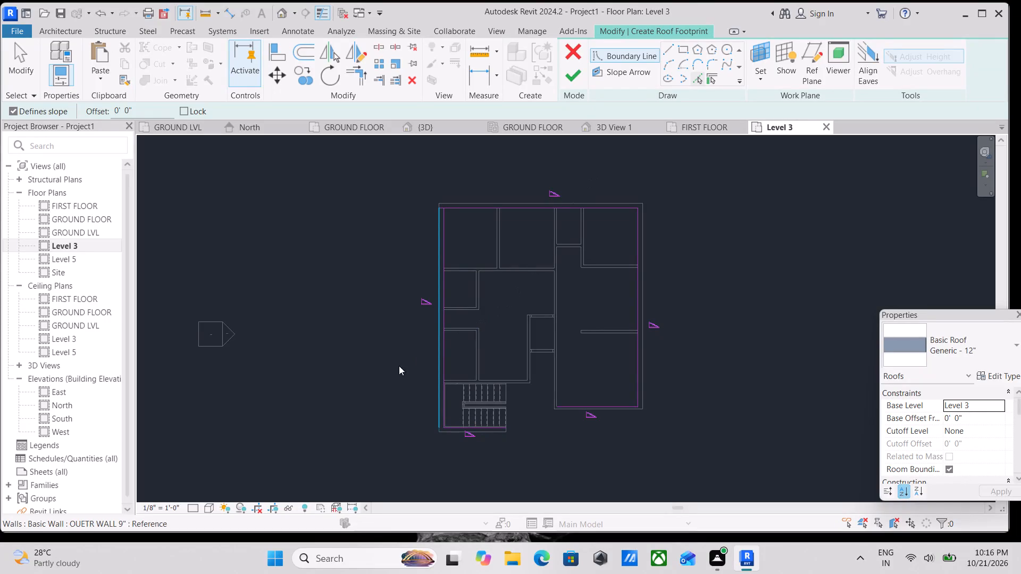
{"action": "key", "text": "t"}
{"action": "key", "text": "r"}
{"action": "left_click", "coordinate": [442, 223]}
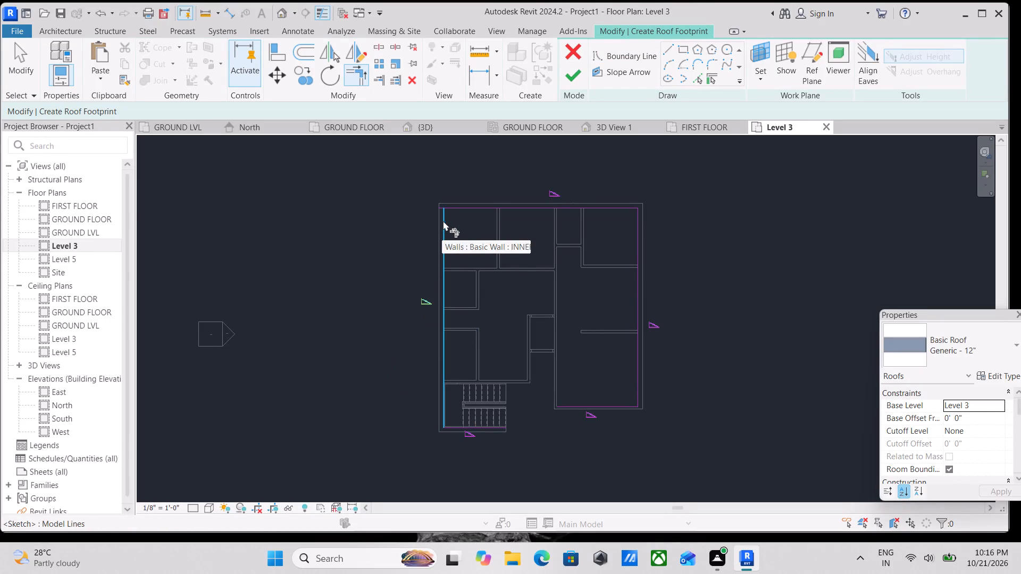
{"action": "left_click", "coordinate": [463, 209]}
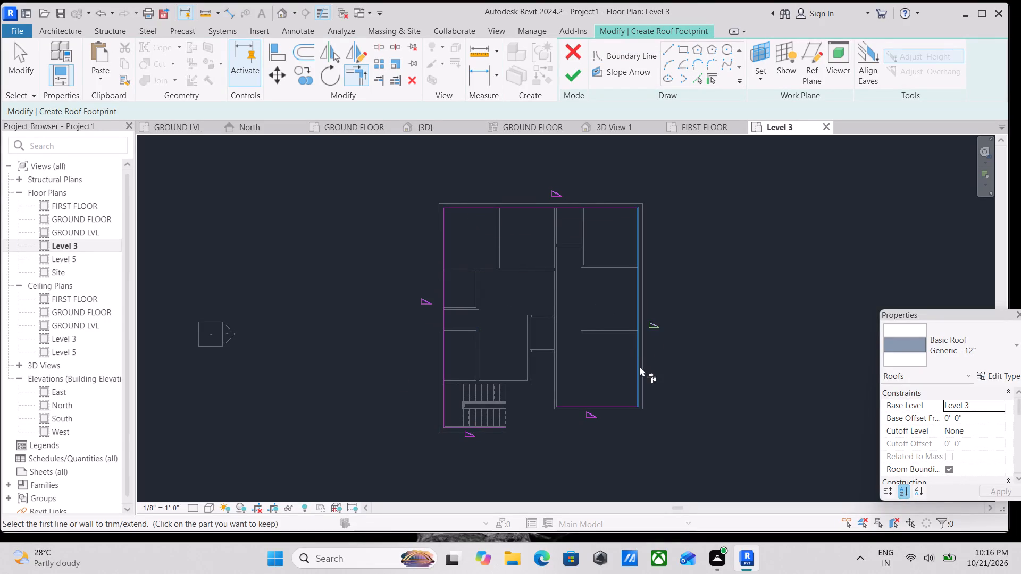
{"action": "middle_click_drag", "start_coordinate": [640, 366], "coordinate": [656, 282]}
{"action": "scroll", "coordinate": [654, 307], "scroll_direction": "up", "scroll_amount": 3}
{"action": "left_click", "coordinate": [654, 307]}
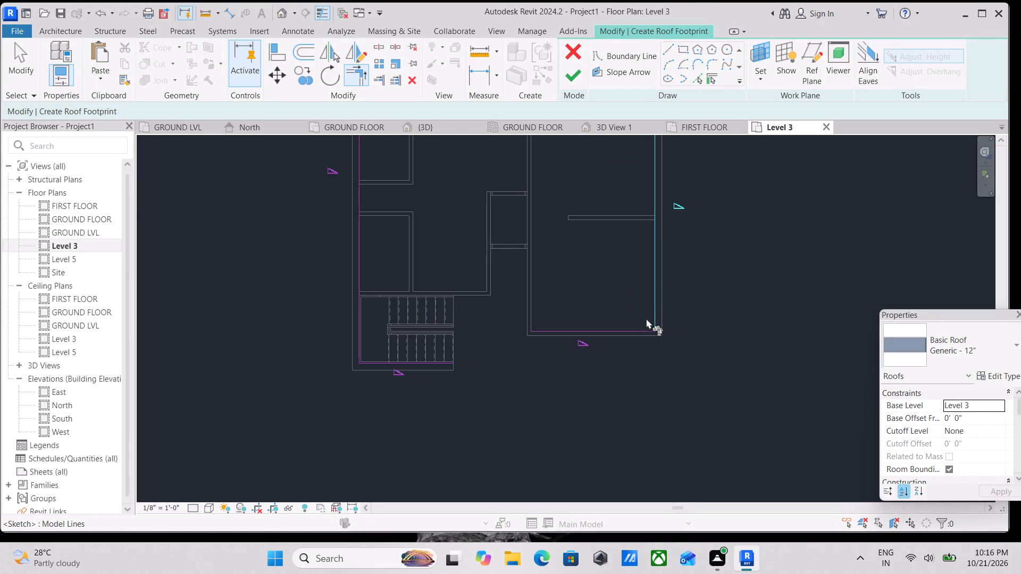
{"action": "left_click", "coordinate": [640, 330]}
{"action": "middle_click_drag", "start_coordinate": [538, 318], "coordinate": [663, 254]}
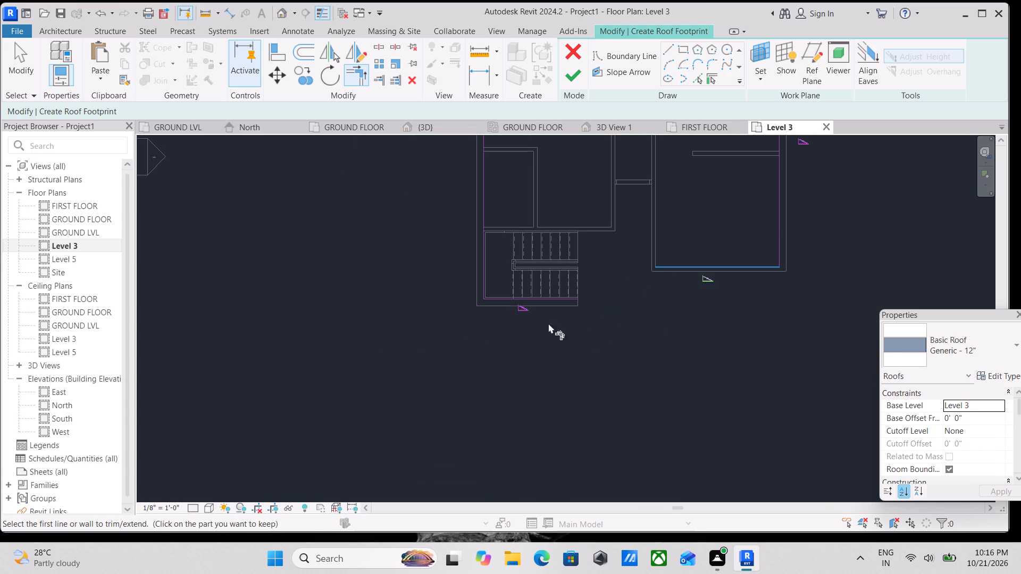
{"action": "left_click", "coordinate": [505, 297]}
{"action": "scroll", "coordinate": [495, 282], "scroll_direction": "down", "scroll_amount": 3}
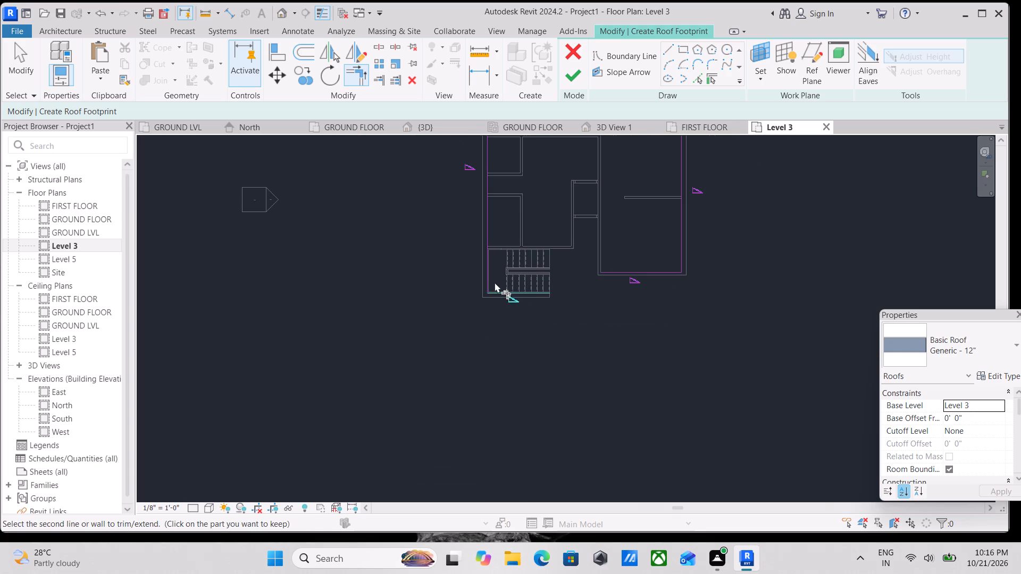
{"action": "key", "text": "Escape"}
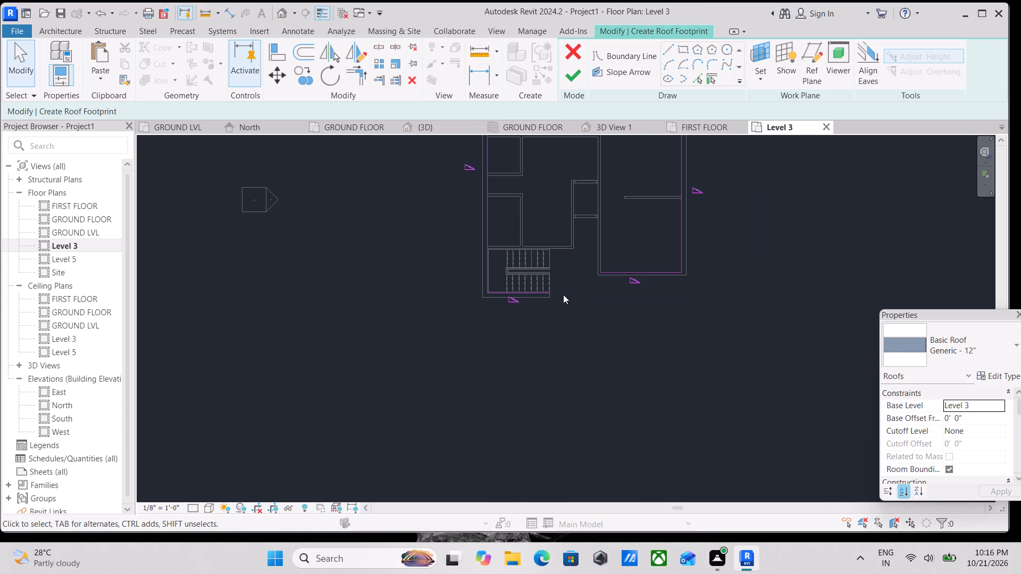
{"action": "scroll", "coordinate": [562, 296], "scroll_direction": "up", "scroll_amount": 2}
{"action": "key", "text": "Escape"}
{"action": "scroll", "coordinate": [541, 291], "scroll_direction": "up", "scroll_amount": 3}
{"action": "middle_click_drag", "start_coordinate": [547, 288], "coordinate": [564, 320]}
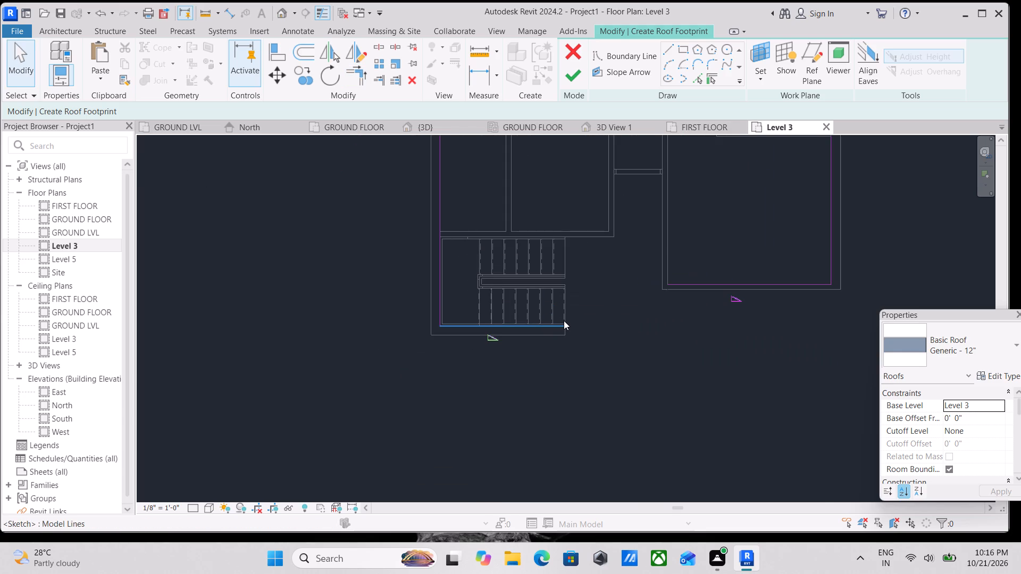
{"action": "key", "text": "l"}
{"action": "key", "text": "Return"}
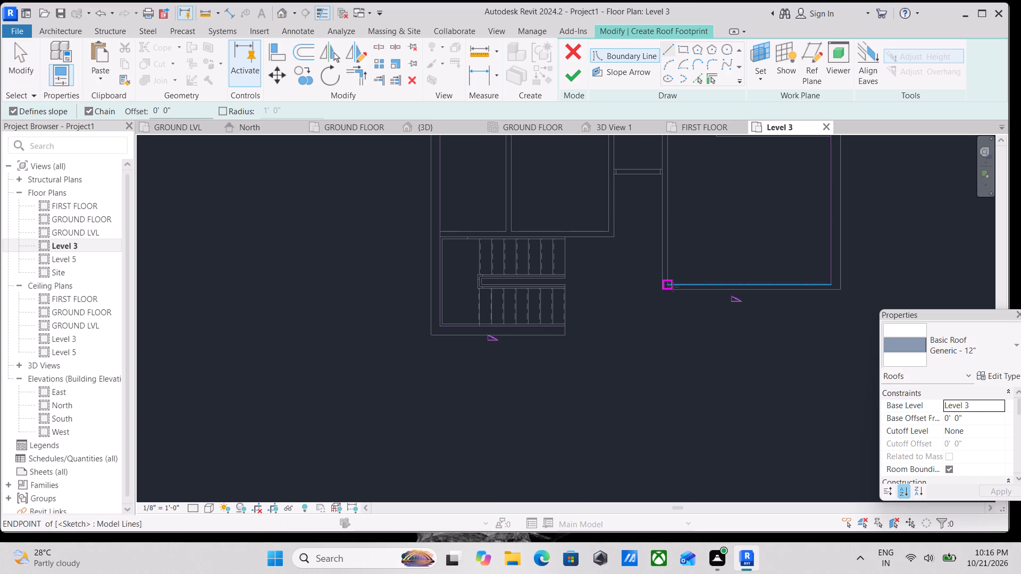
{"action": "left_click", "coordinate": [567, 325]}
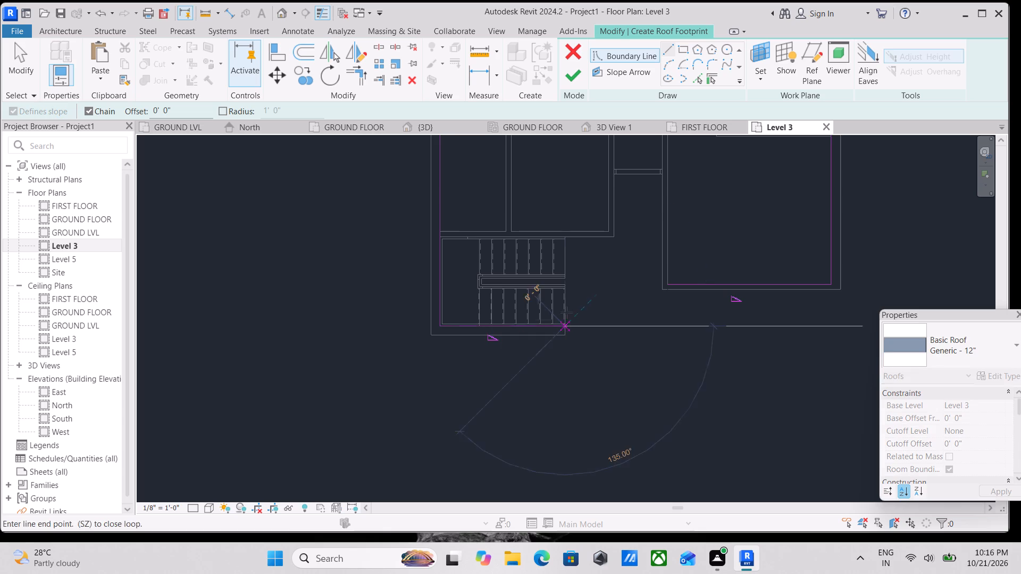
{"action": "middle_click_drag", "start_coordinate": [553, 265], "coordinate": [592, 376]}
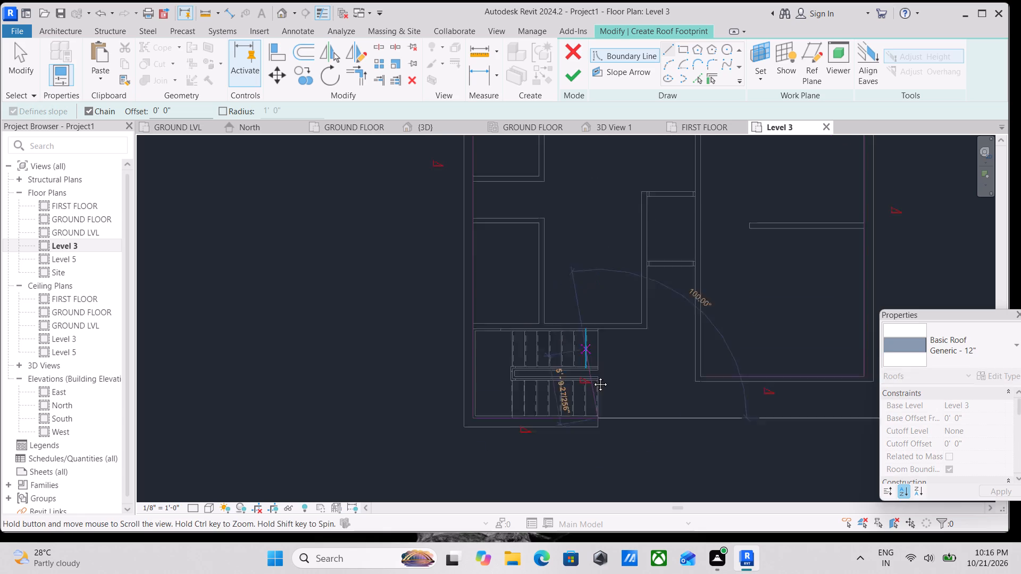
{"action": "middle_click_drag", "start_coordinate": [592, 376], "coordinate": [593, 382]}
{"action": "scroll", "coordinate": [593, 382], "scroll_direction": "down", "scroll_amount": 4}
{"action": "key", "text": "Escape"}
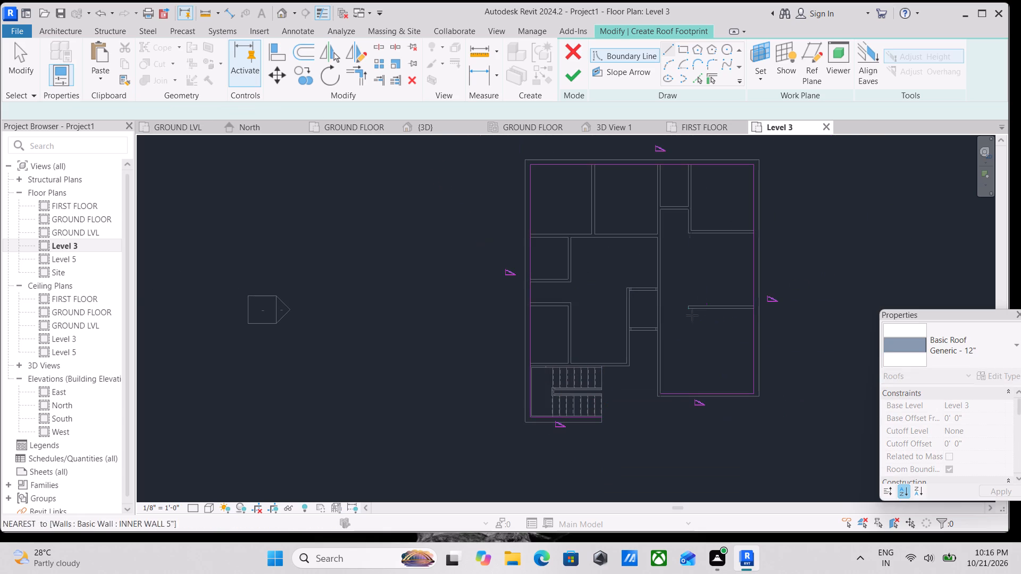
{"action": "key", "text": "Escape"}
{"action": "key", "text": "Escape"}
Turn off slope definition for the east and north roof boundary lines.
{"action": "left_click_drag", "start_coordinate": [810, 322], "coordinate": [755, 290]}
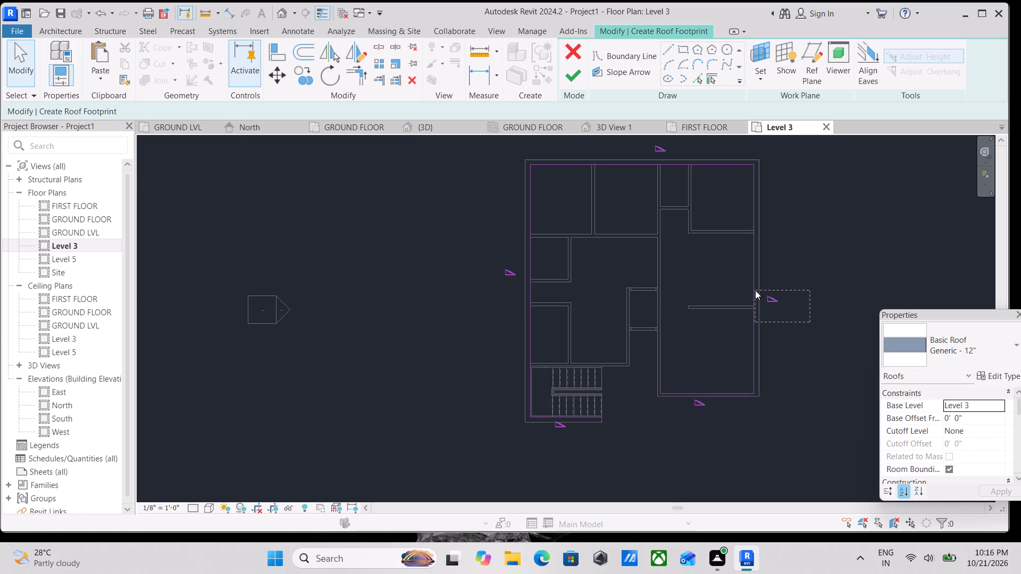
{"action": "left_click_drag", "start_coordinate": [755, 290], "coordinate": [742, 283]}
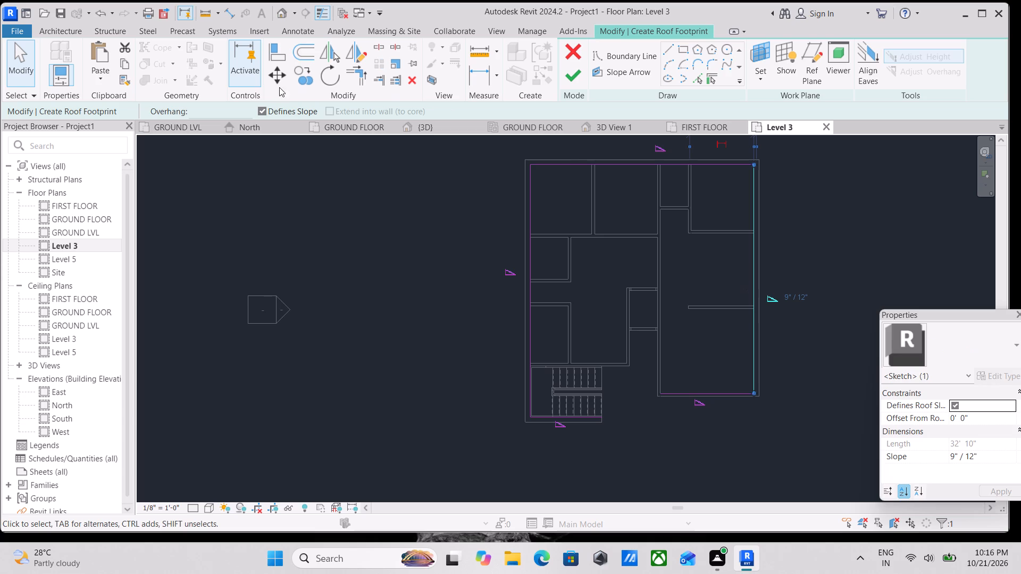
{"action": "left_click", "coordinate": [260, 108]}
{"action": "middle_click_drag", "start_coordinate": [602, 195], "coordinate": [609, 274]}
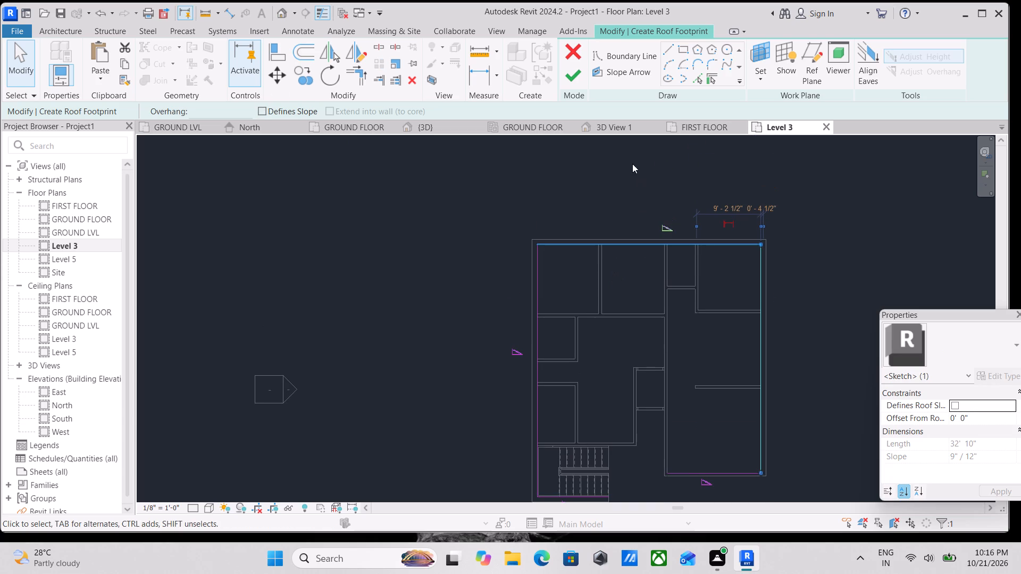
{"action": "left_click_drag", "start_coordinate": [674, 182], "coordinate": [625, 276]}
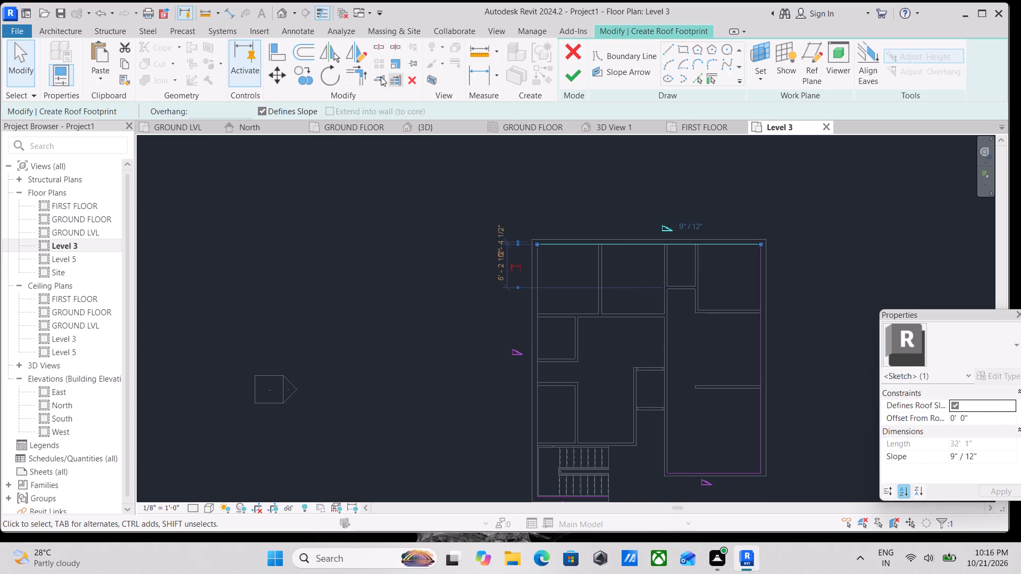
{"action": "left_click", "coordinate": [262, 109]}
Turn off slope definition for the roof boundary lines along the east wing's south wall, the west wall and the staircase's south wall.
{"action": "left_click_drag", "start_coordinate": [499, 313], "coordinate": [499, 316]}
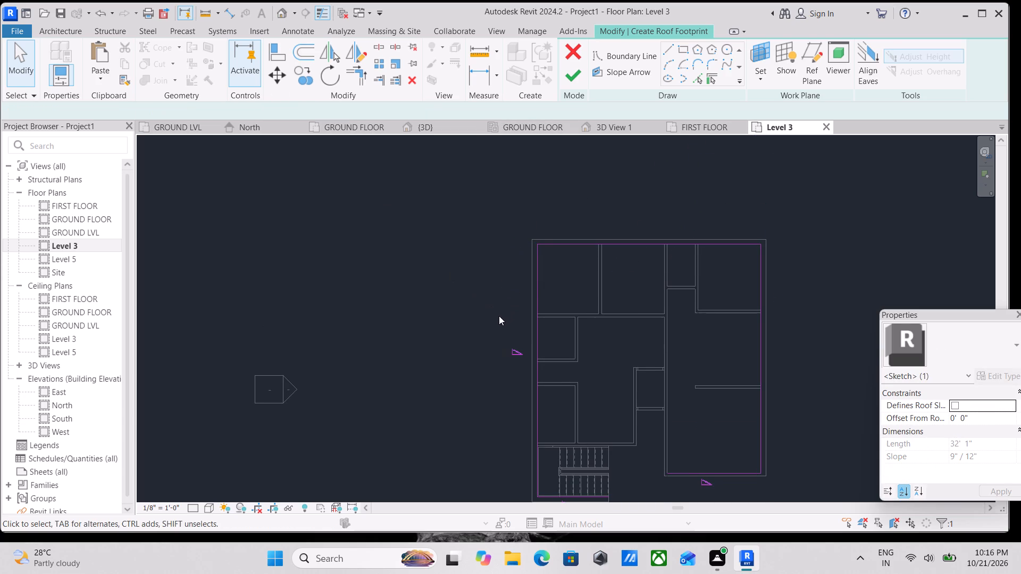
{"action": "left_click_drag", "start_coordinate": [499, 316], "coordinate": [511, 397]}
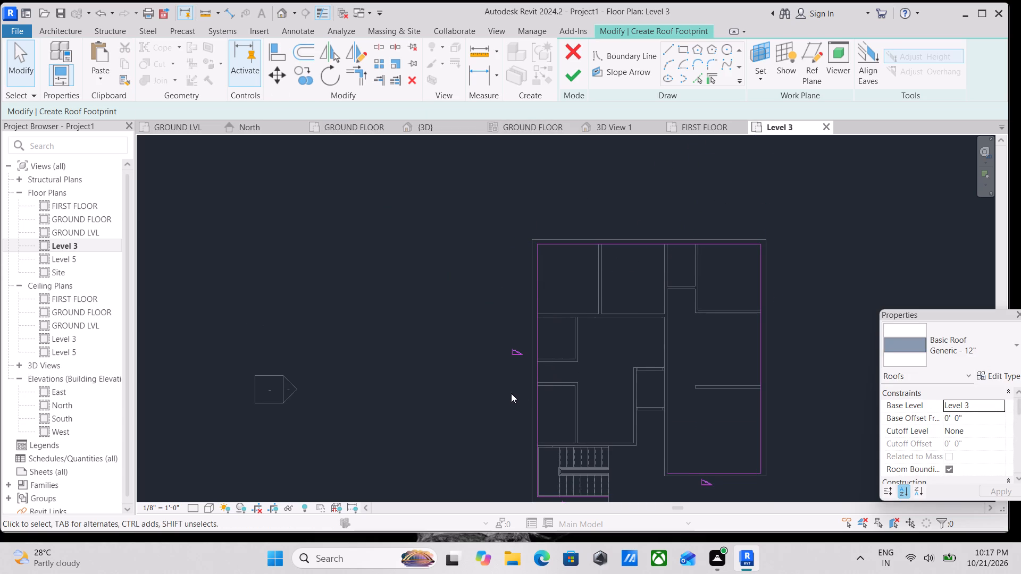
{"action": "scroll", "coordinate": [533, 317], "scroll_direction": "down", "scroll_amount": 1}
{"action": "left_click_drag", "start_coordinate": [550, 324], "coordinate": [489, 359]}
{"action": "scroll", "coordinate": [601, 344], "scroll_direction": "down", "scroll_amount": 1}
{"action": "middle_click_drag", "start_coordinate": [601, 344], "coordinate": [602, 235]}
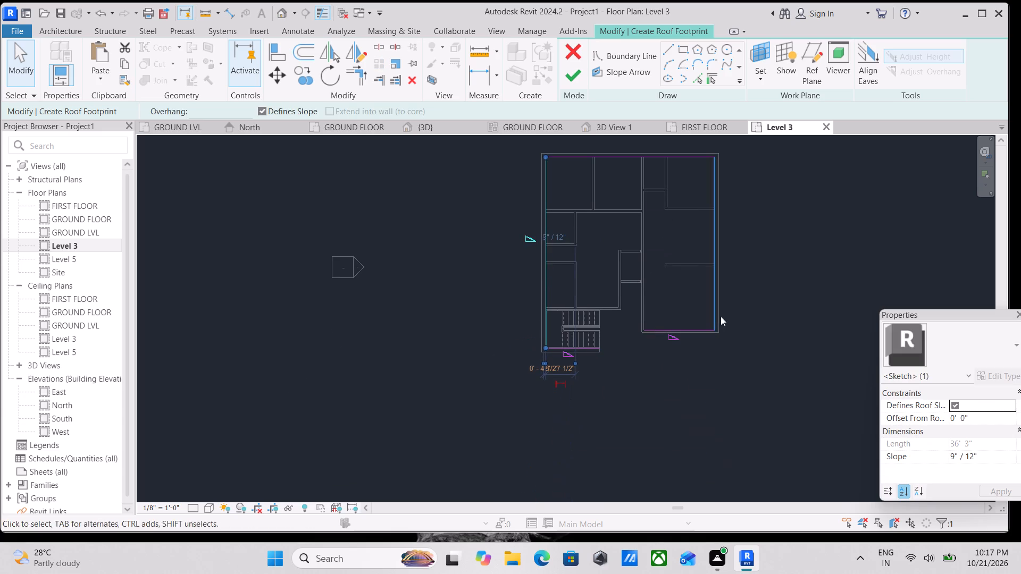
{"action": "left_click_drag", "start_coordinate": [700, 363], "coordinate": [661, 304]}
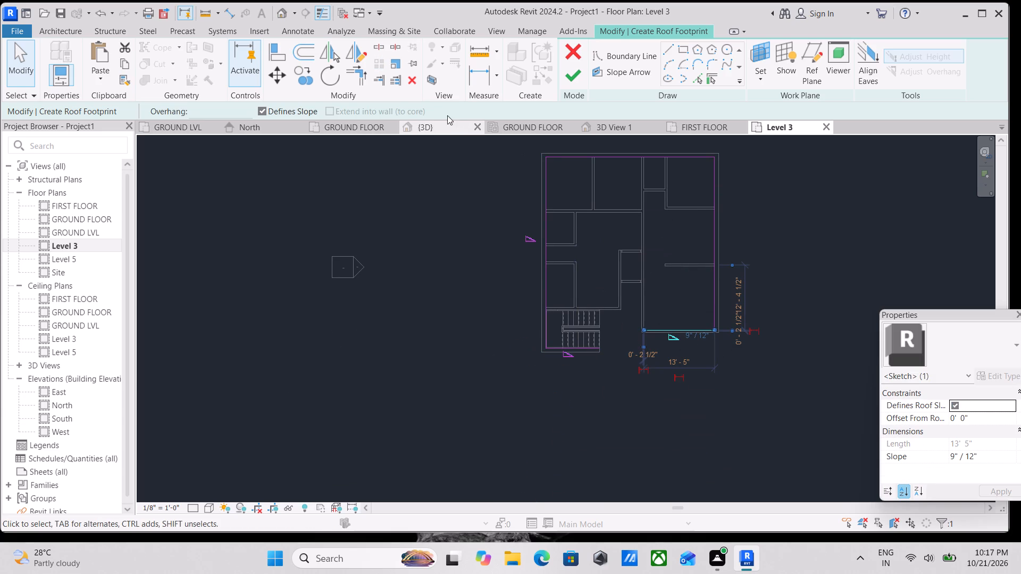
{"action": "left_click", "coordinate": [258, 107]}
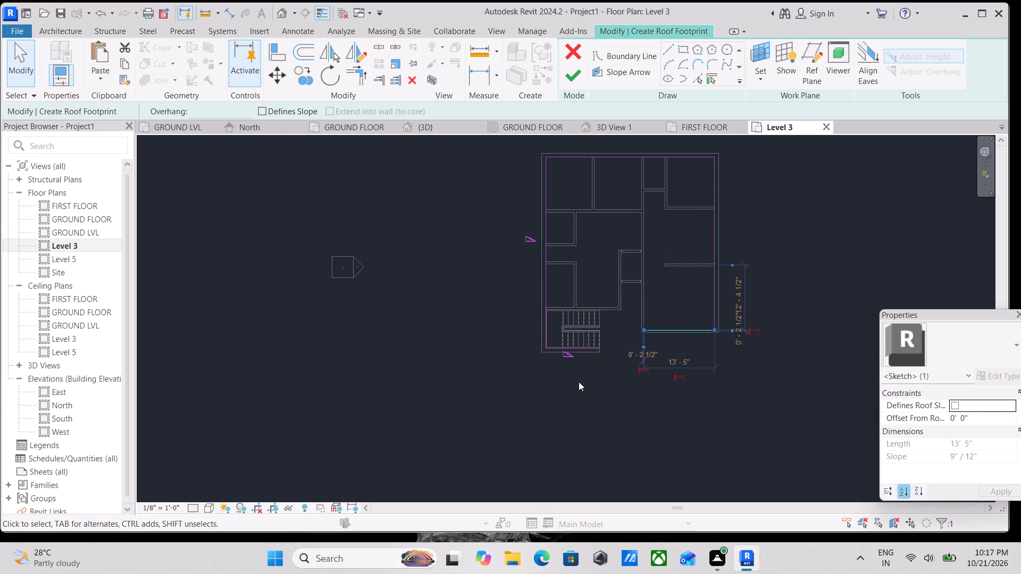
{"action": "left_click_drag", "start_coordinate": [580, 382], "coordinate": [529, 329]}
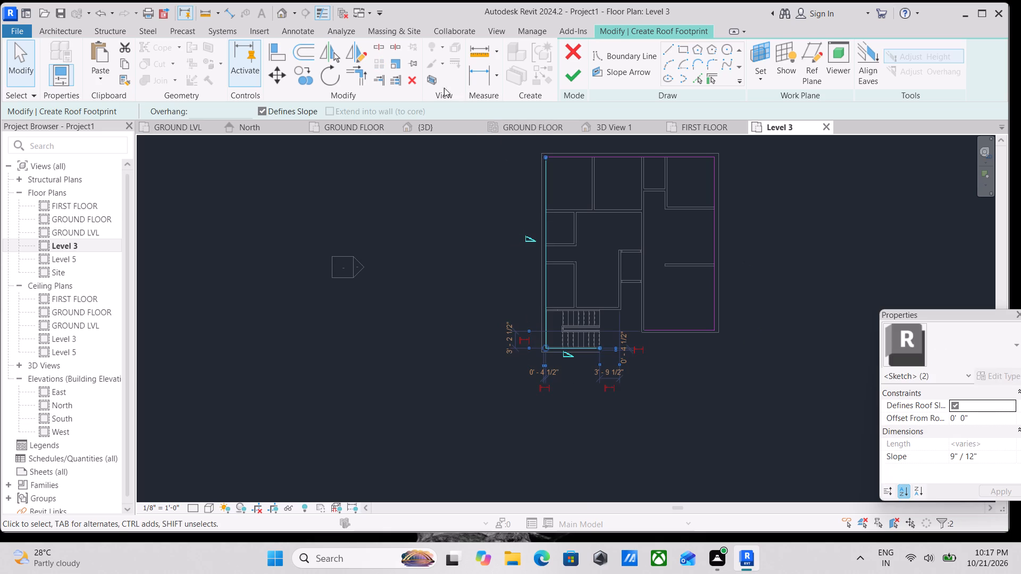
{"action": "left_click", "coordinate": [263, 111]}
{"action": "scroll", "coordinate": [378, 218], "scroll_direction": "down", "scroll_amount": 1}
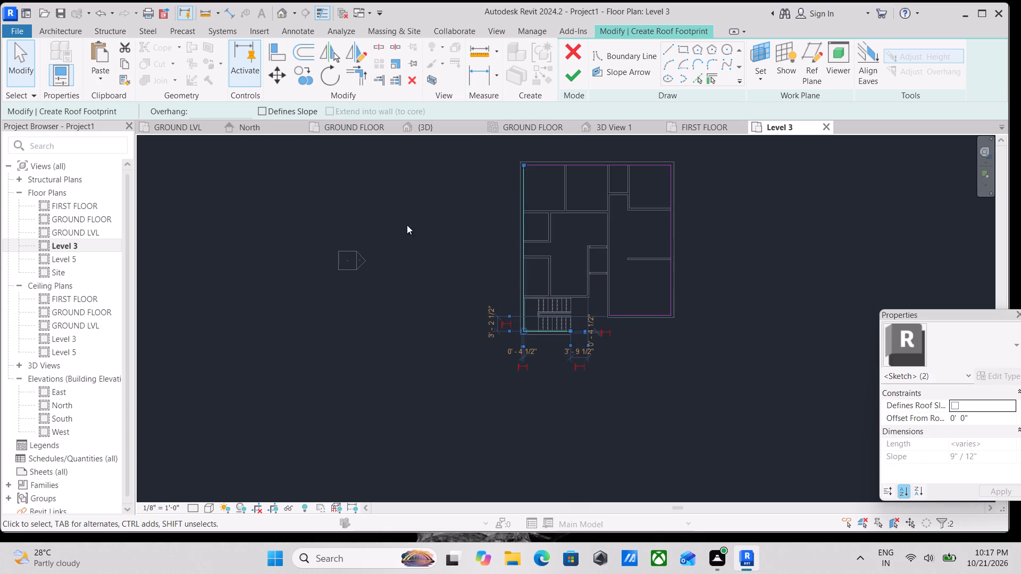
{"action": "key", "text": "Escape"}
Close the roof boundary with a line about 8'-5" from the east wing's south line to the staircase's east edge and about 3'-5" south.
{"action": "scroll", "coordinate": [647, 338], "scroll_direction": "up", "scroll_amount": 2}
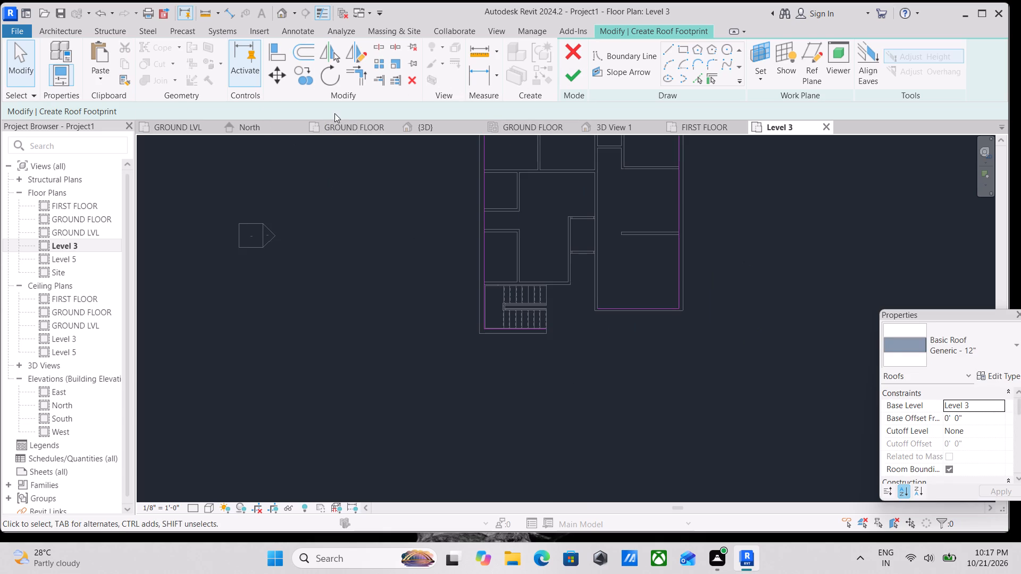
{"action": "left_click", "coordinate": [670, 45]}
{"action": "scroll", "coordinate": [606, 315], "scroll_direction": "up", "scroll_amount": 4}
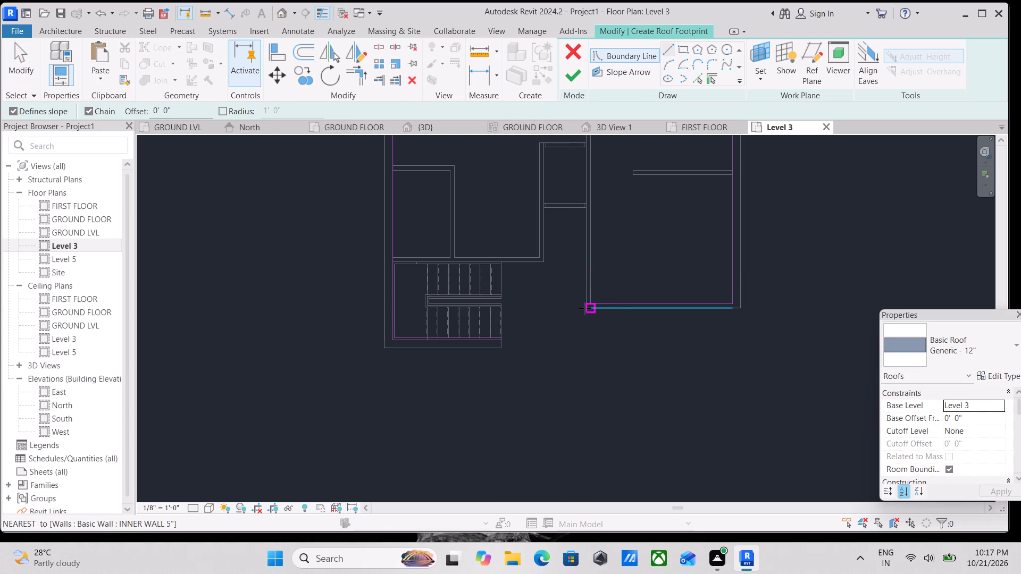
{"action": "left_click", "coordinate": [589, 304]}
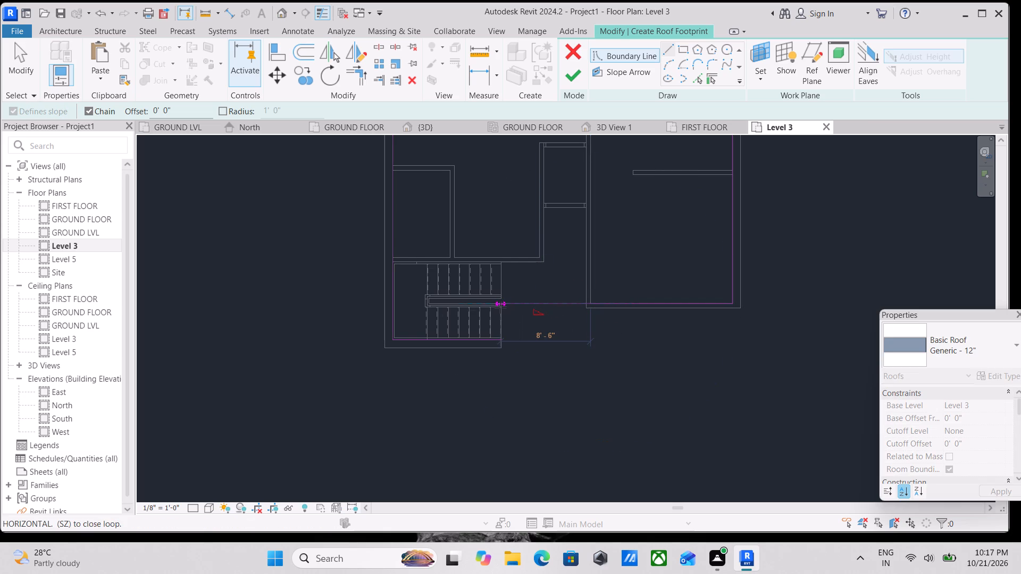
{"action": "scroll", "coordinate": [500, 307], "scroll_direction": "up", "scroll_amount": 3}
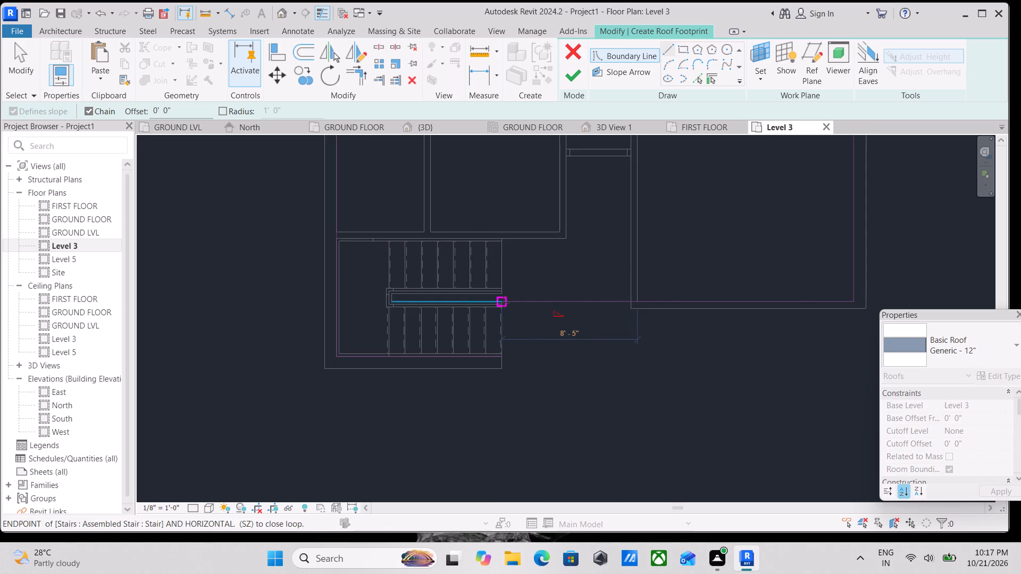
{"action": "left_click", "coordinate": [503, 302]}
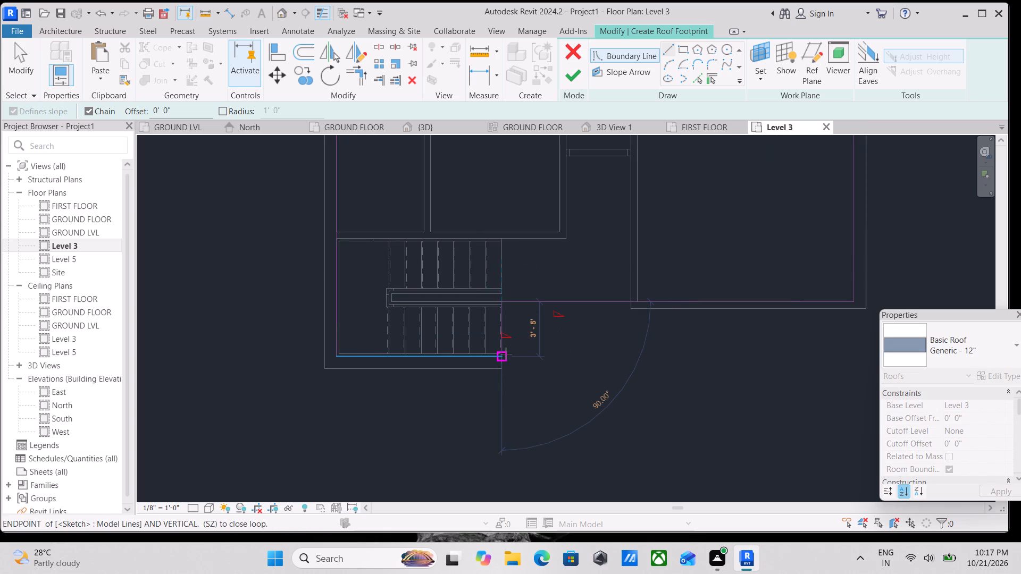
{"action": "left_click", "coordinate": [506, 353]}
{"action": "key", "text": "Escape"}
{"action": "scroll", "coordinate": [585, 178], "scroll_direction": "down", "scroll_amount": 1}
{"action": "key", "text": "Escape"}
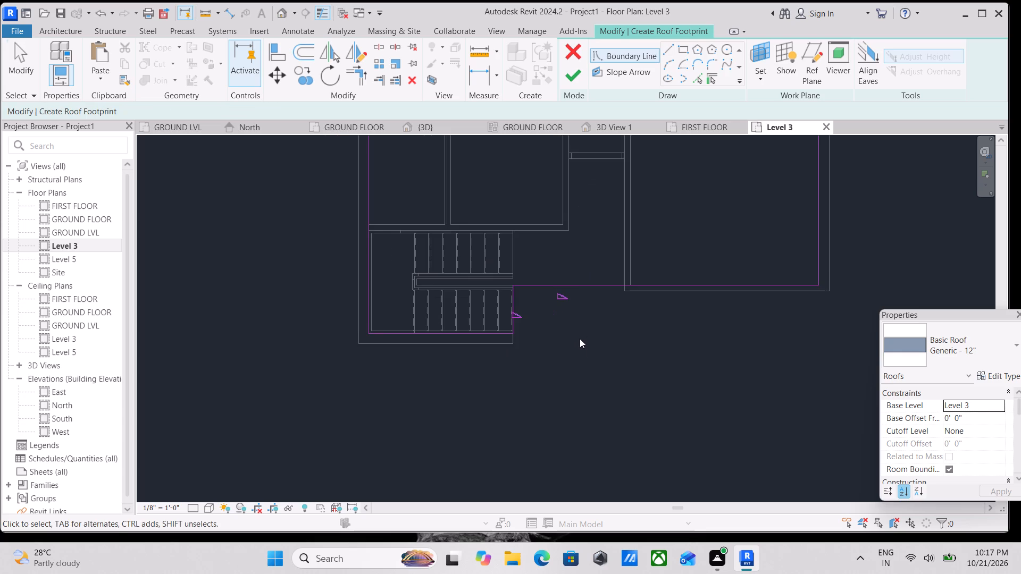
{"action": "scroll", "coordinate": [580, 330], "scroll_direction": "up", "scroll_amount": 1}
{"action": "key", "text": "Escape"}
Turn off slope definition for the two connecting boundary lines beside the staircase and finish the roof footprint.
{"action": "left_click_drag", "start_coordinate": [588, 315], "coordinate": [553, 269]}
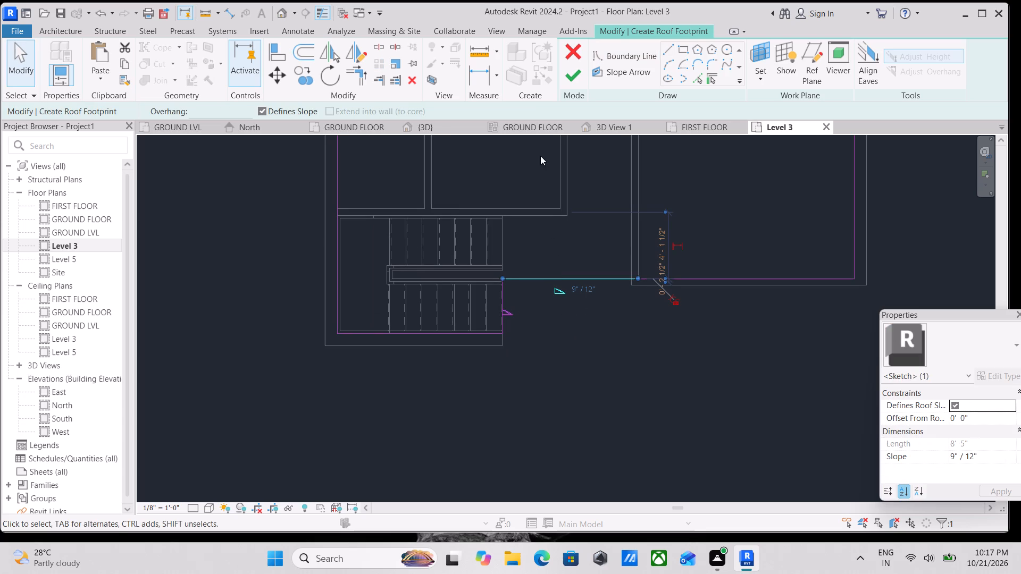
{"action": "left_click", "coordinate": [265, 108]}
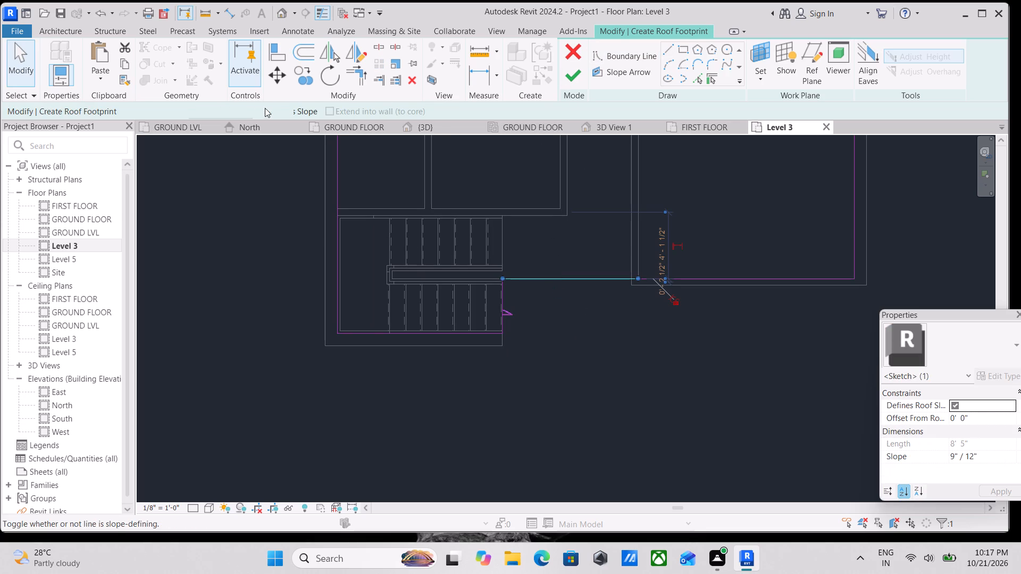
{"action": "key", "text": "Escape"}
{"action": "left_click_drag", "start_coordinate": [528, 328], "coordinate": [513, 317]}
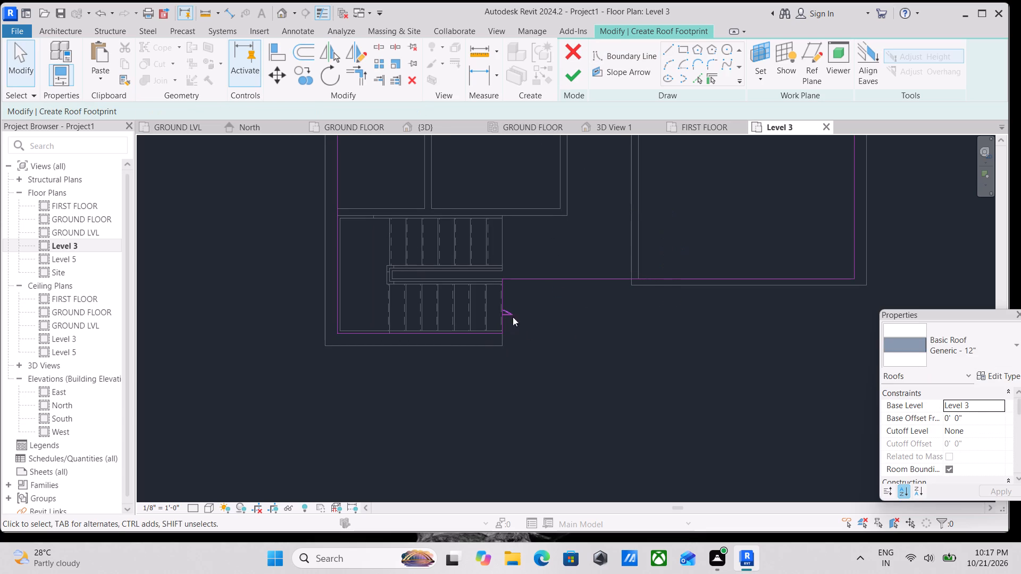
{"action": "left_click_drag", "start_coordinate": [513, 317], "coordinate": [498, 305]}
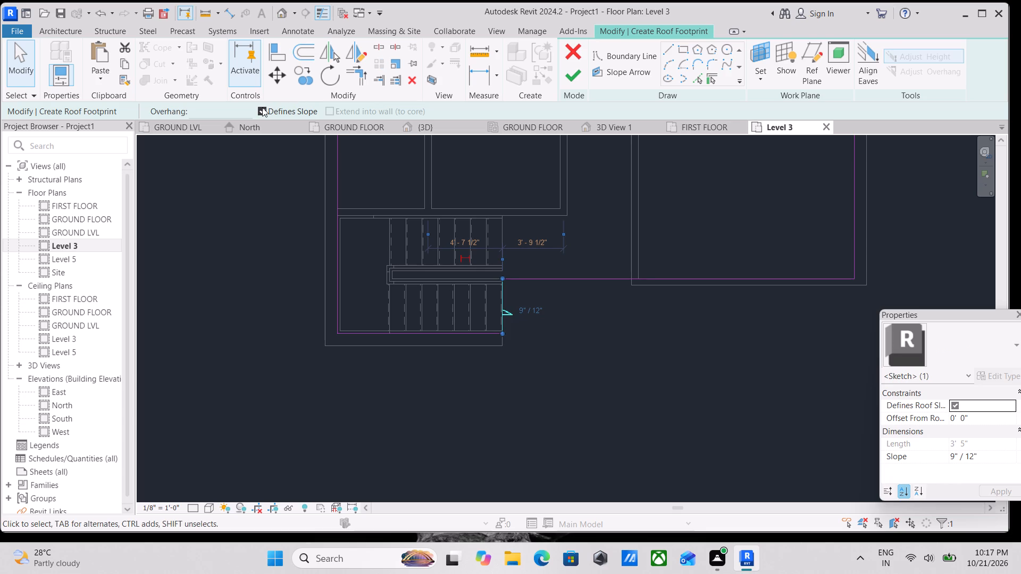
{"action": "left_click", "coordinate": [262, 107]}
{"action": "left_click", "coordinate": [570, 75]}
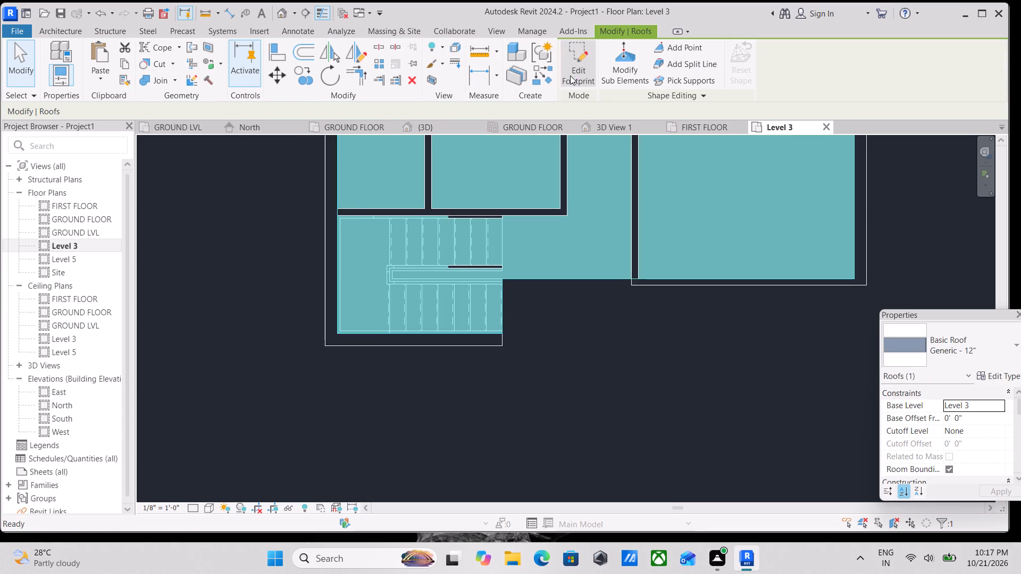
Examine the roof and its edge around the staircase and lobby in the 3D view.
{"action": "scroll", "coordinate": [569, 206], "scroll_direction": "down", "scroll_amount": 2}
{"action": "middle_click_drag", "start_coordinate": [574, 220], "coordinate": [596, 272]}
{"action": "scroll", "coordinate": [604, 180], "scroll_direction": "down", "scroll_amount": 2}
{"action": "key", "text": "Escape"}
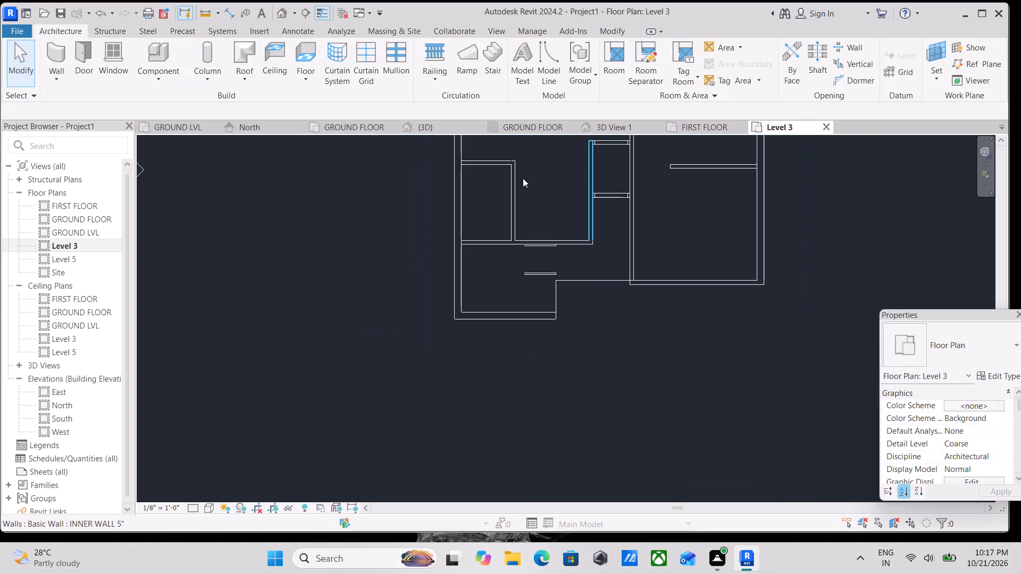
{"action": "left_click", "coordinate": [415, 125]}
{"action": "scroll", "coordinate": [552, 239], "scroll_direction": "down", "scroll_amount": 2}
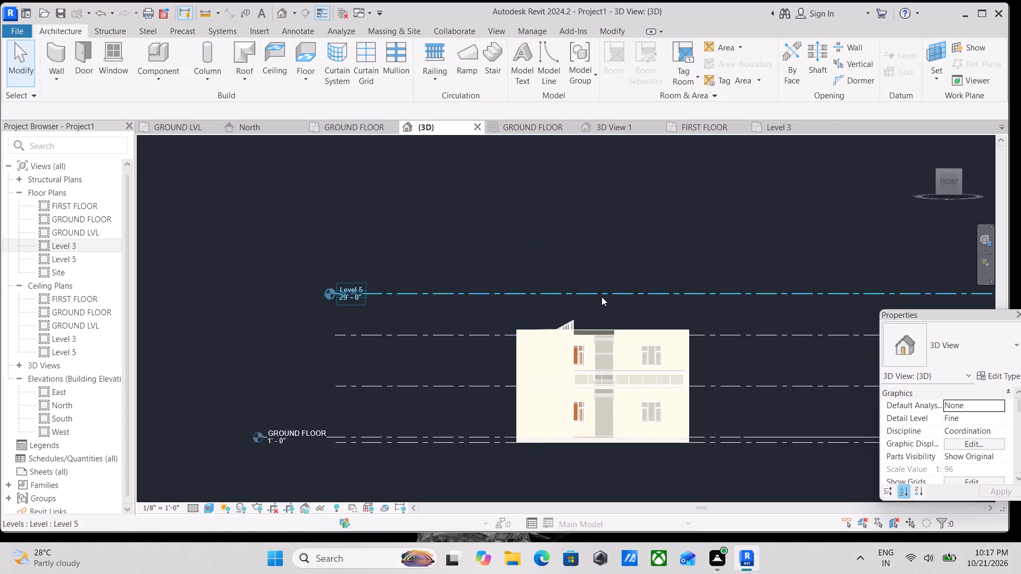
{"action": "middle_click_drag", "start_coordinate": [602, 324], "coordinate": [558, 383], "text": "shift"}
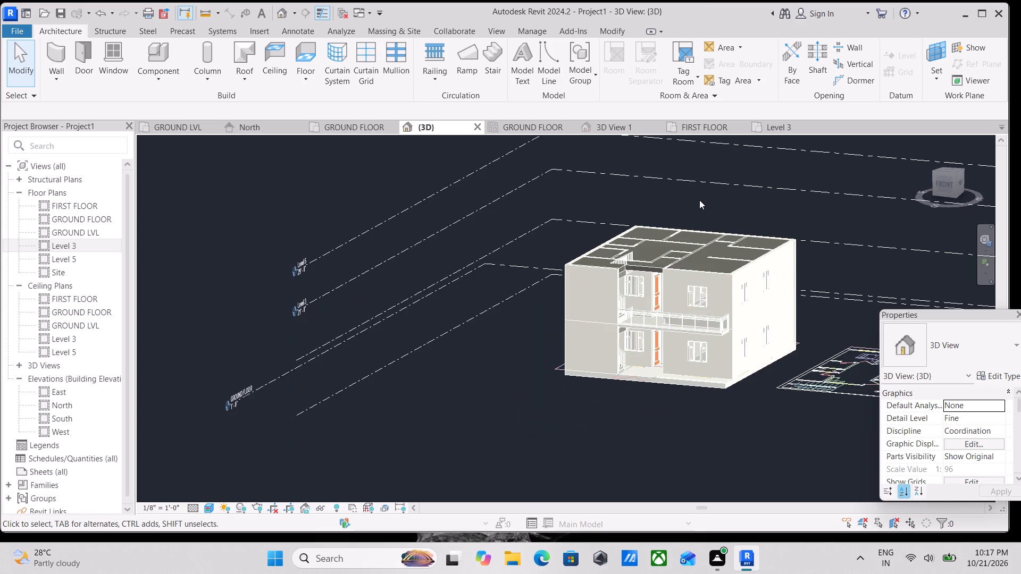
{"action": "scroll", "coordinate": [699, 200], "scroll_direction": "up", "scroll_amount": 3}
{"action": "scroll", "coordinate": [630, 316], "scroll_direction": "up", "scroll_amount": 3}
{"action": "scroll", "coordinate": [606, 275], "scroll_direction": "up", "scroll_amount": 3}
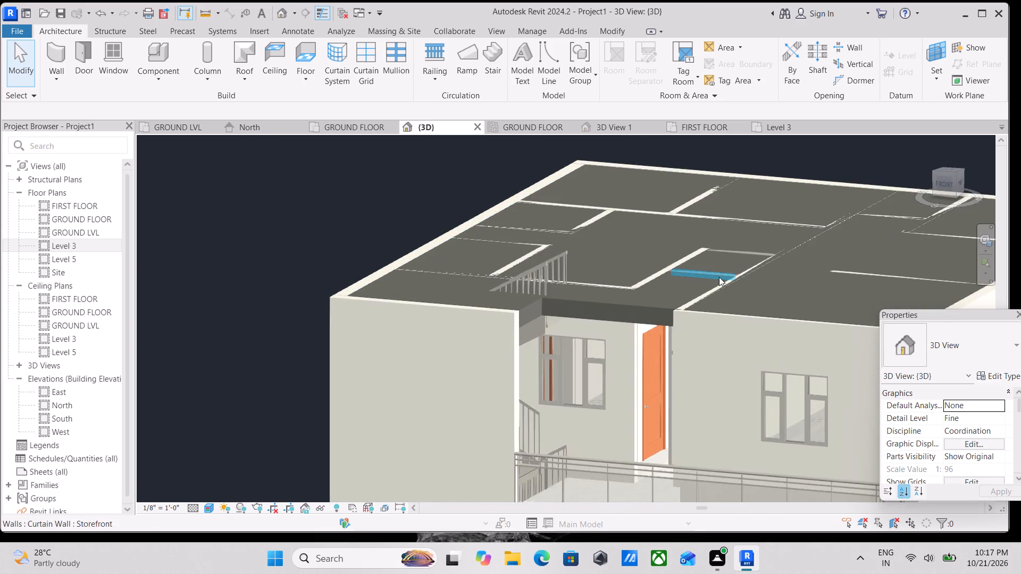
{"action": "scroll", "coordinate": [720, 277], "scroll_direction": "up", "scroll_amount": 3}
{"action": "left_click", "coordinate": [567, 326]}
{"action": "scroll", "coordinate": [559, 303], "scroll_direction": "down", "scroll_amount": 1}
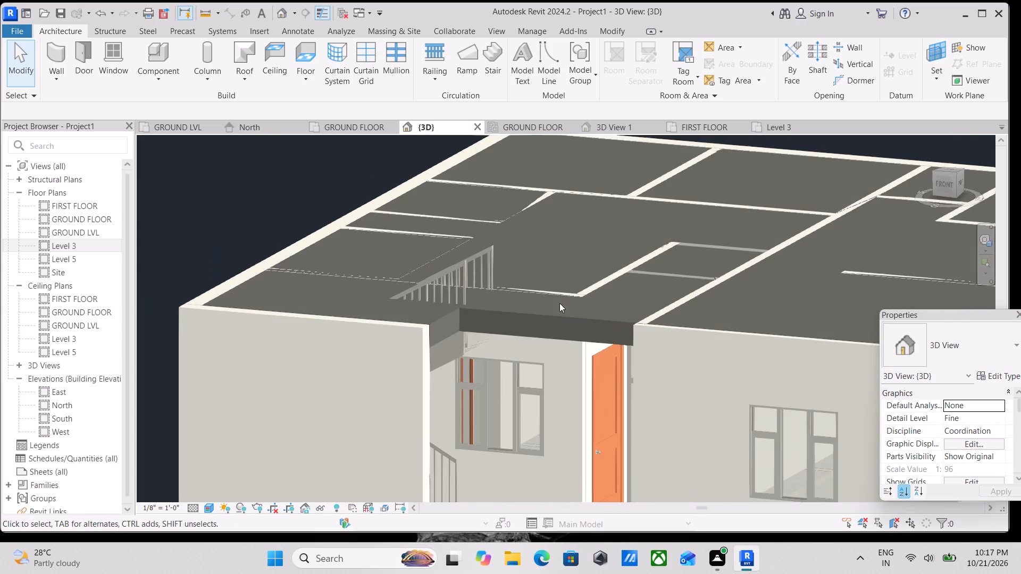
{"action": "left_click", "coordinate": [550, 315]}
{"action": "scroll", "coordinate": [553, 307], "scroll_direction": "down", "scroll_amount": 5}
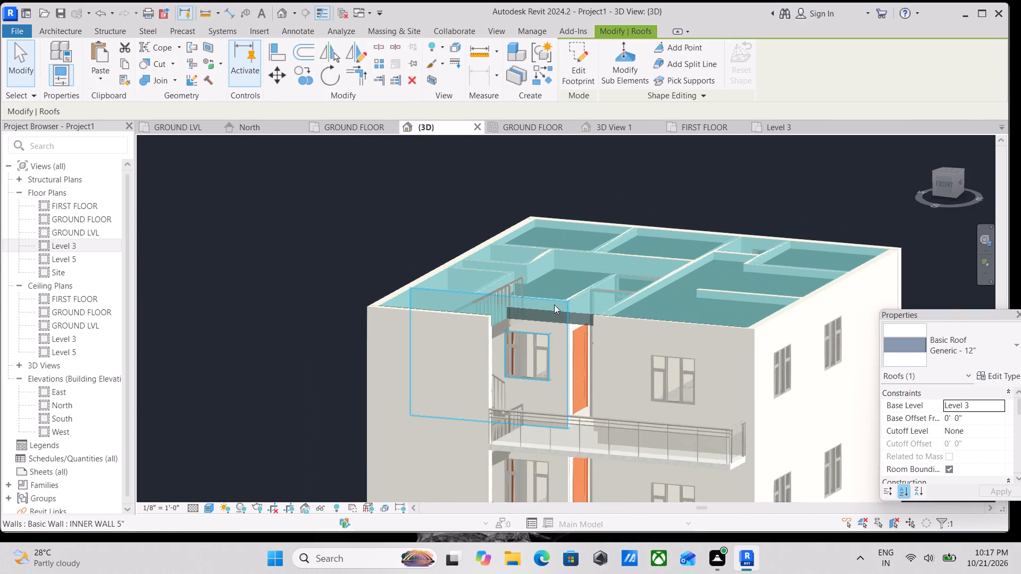
{"action": "middle_click_drag", "start_coordinate": [554, 305], "coordinate": [565, 330]}
{"action": "scroll", "coordinate": [568, 297], "scroll_direction": "down", "scroll_amount": 1}
{"action": "middle_click_drag", "start_coordinate": [568, 297], "coordinate": [571, 311]}
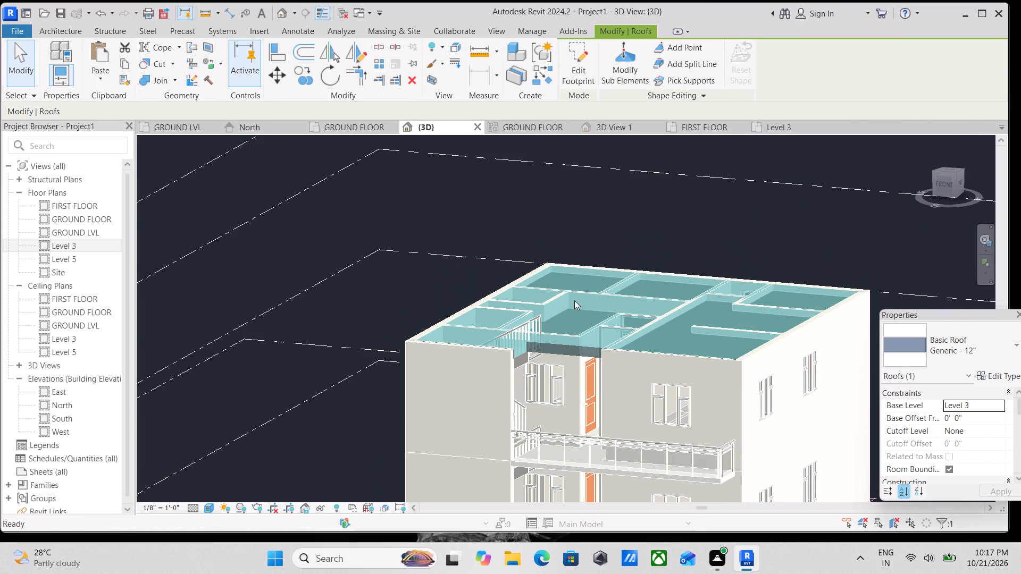
{"action": "middle_click", "coordinate": [555, 308]}
{"action": "scroll", "coordinate": [563, 291], "scroll_direction": "down", "scroll_amount": 1}
{"action": "middle_click_drag", "start_coordinate": [564, 296], "coordinate": [569, 313]}
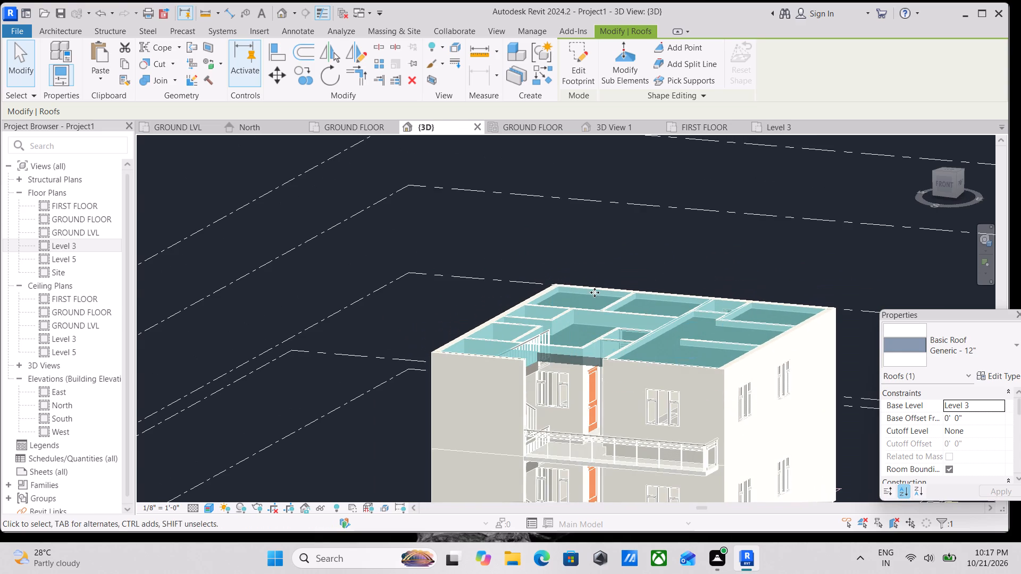
Edit the roof footprint from the top view and delete the boundary line across the front of the lobby.
{"action": "left_click", "coordinate": [953, 170]}
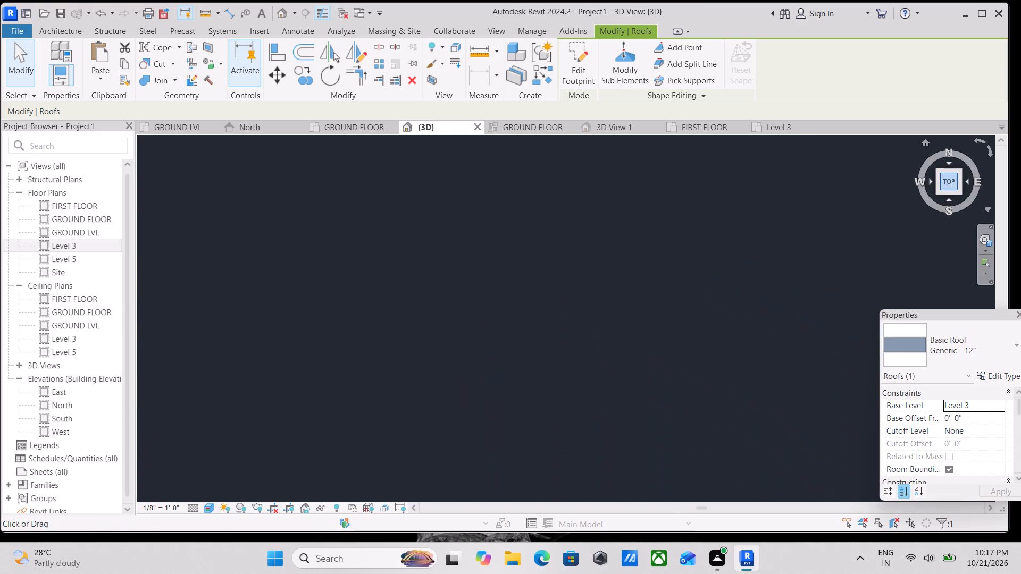
{"action": "scroll", "coordinate": [712, 323], "scroll_direction": "up", "scroll_amount": 2}
{"action": "middle_click_drag", "start_coordinate": [702, 331], "coordinate": [708, 214]}
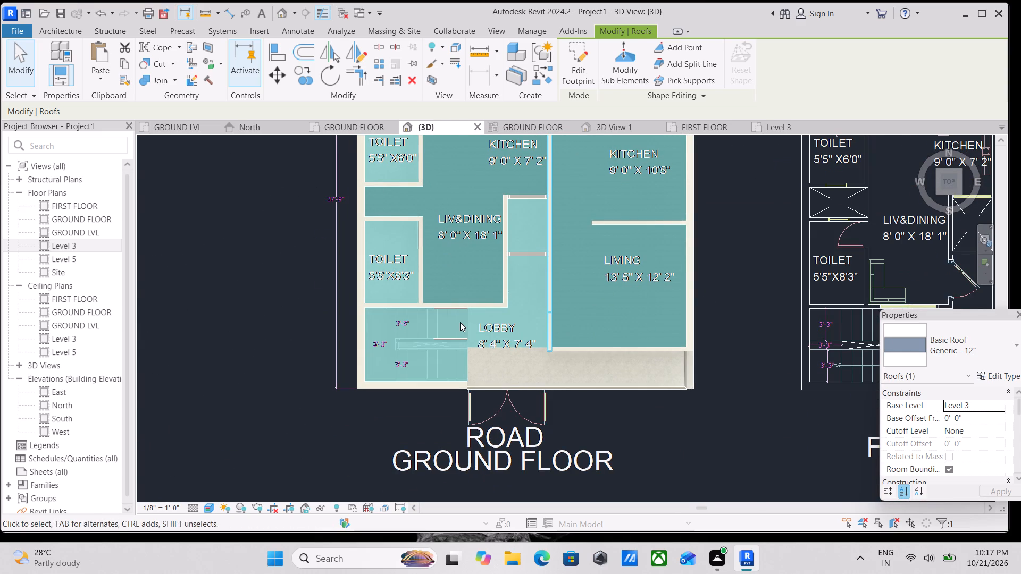
{"action": "middle_click_drag", "start_coordinate": [464, 323], "coordinate": [477, 280]}
{"action": "scroll", "coordinate": [546, 368], "scroll_direction": "up", "scroll_amount": 1}
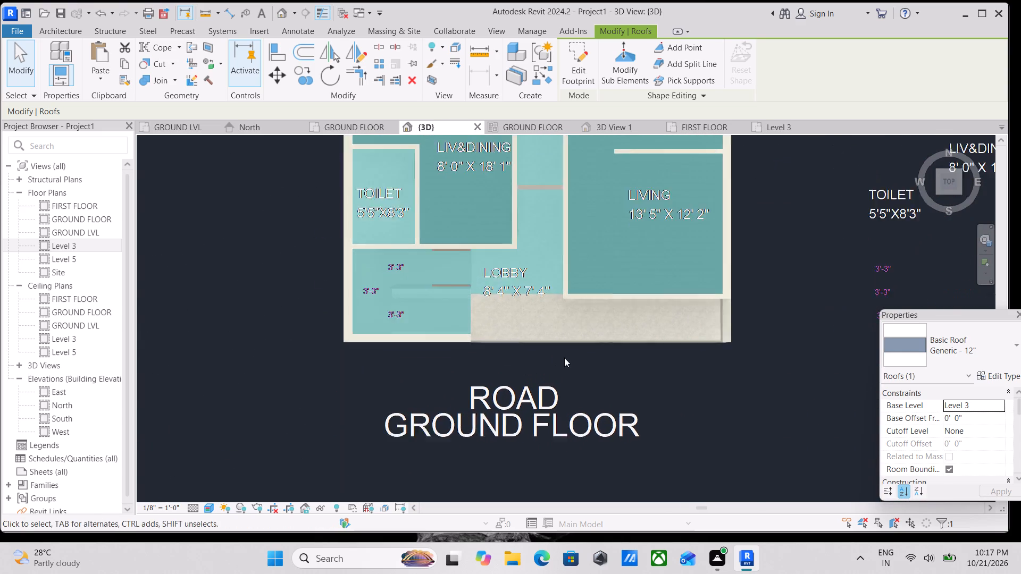
{"action": "scroll", "coordinate": [564, 358], "scroll_direction": "up", "scroll_amount": 1}
{"action": "left_click", "coordinate": [538, 284]}
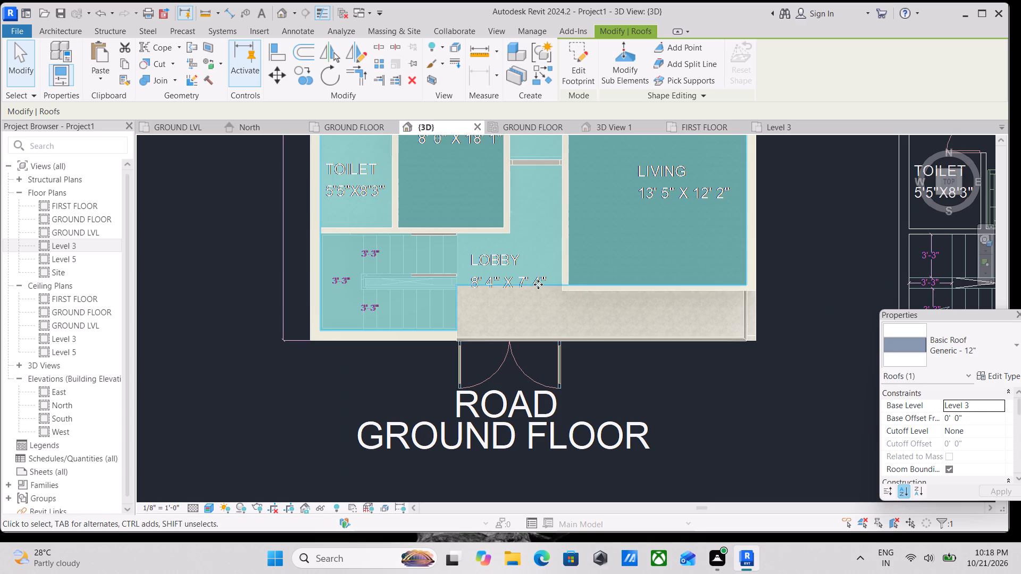
{"action": "scroll", "coordinate": [536, 293], "scroll_direction": "down", "scroll_amount": 2}
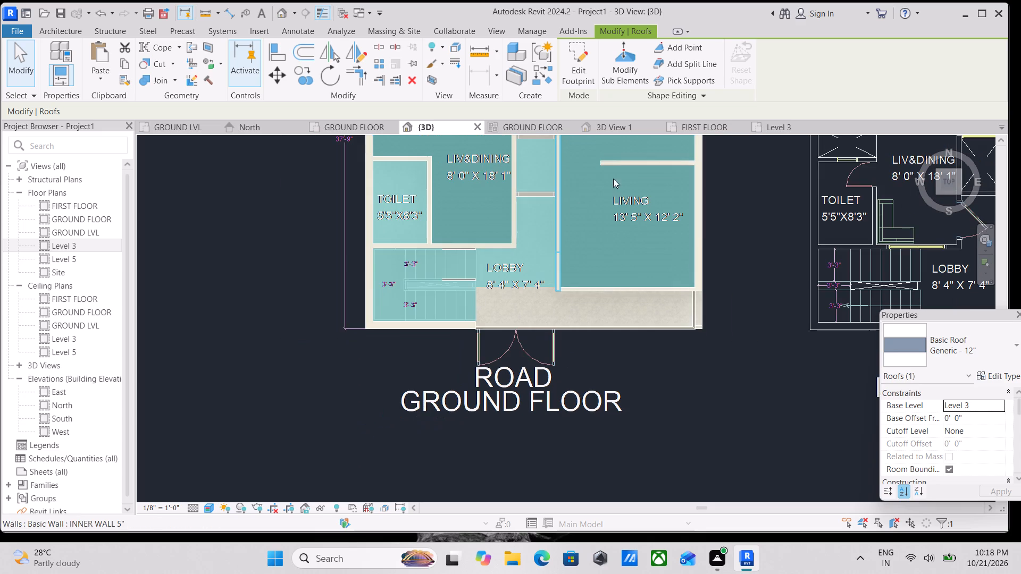
{"action": "left_click", "coordinate": [564, 73]}
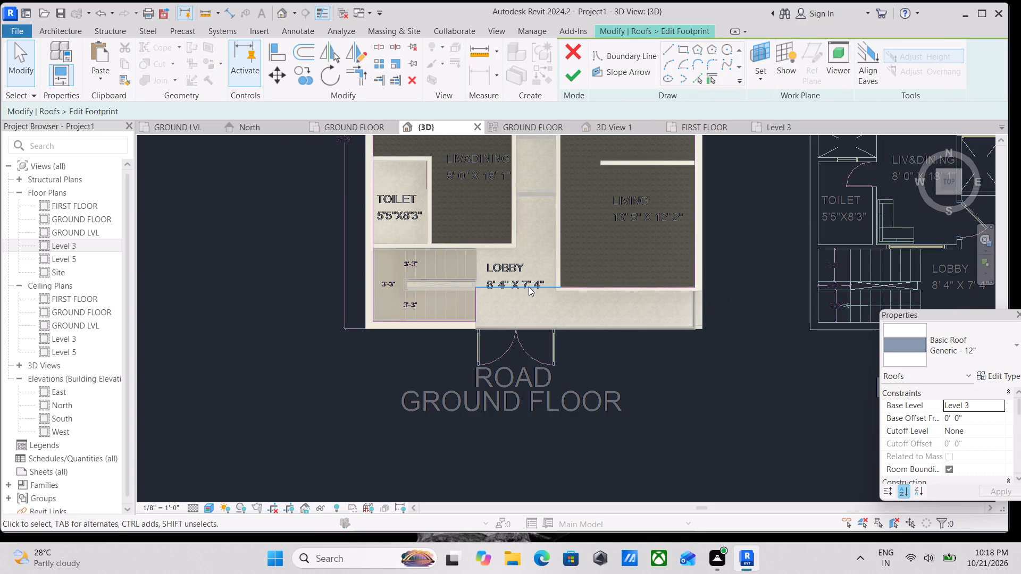
{"action": "left_click", "coordinate": [529, 286]}
{"action": "right_click", "coordinate": [529, 286]}
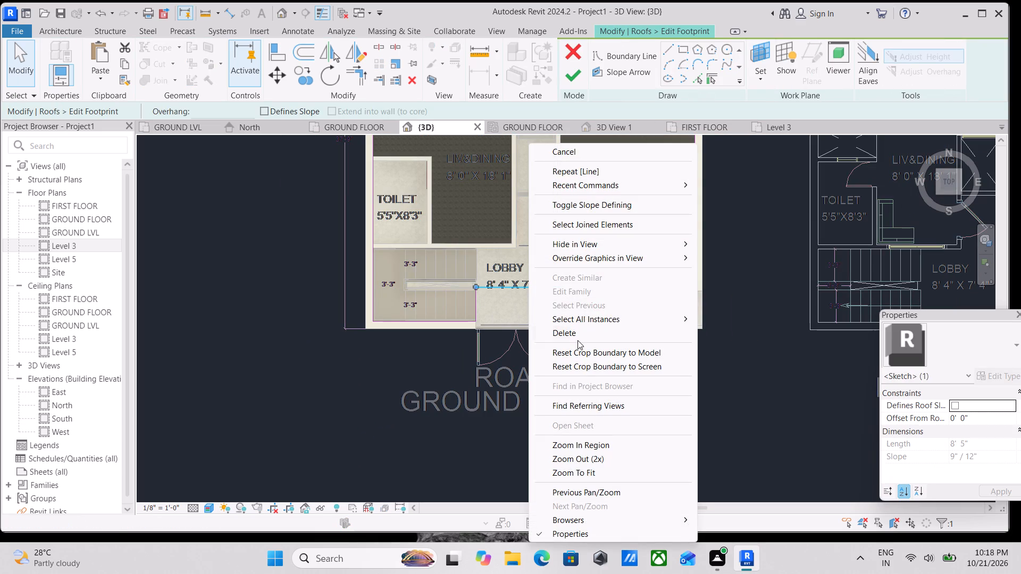
{"action": "left_click", "coordinate": [578, 339]}
Draw a roof boundary line about 22'-0" long from the staircase's southeast corner east along the balcony front.
{"action": "scroll", "coordinate": [489, 342], "scroll_direction": "up", "scroll_amount": 2}
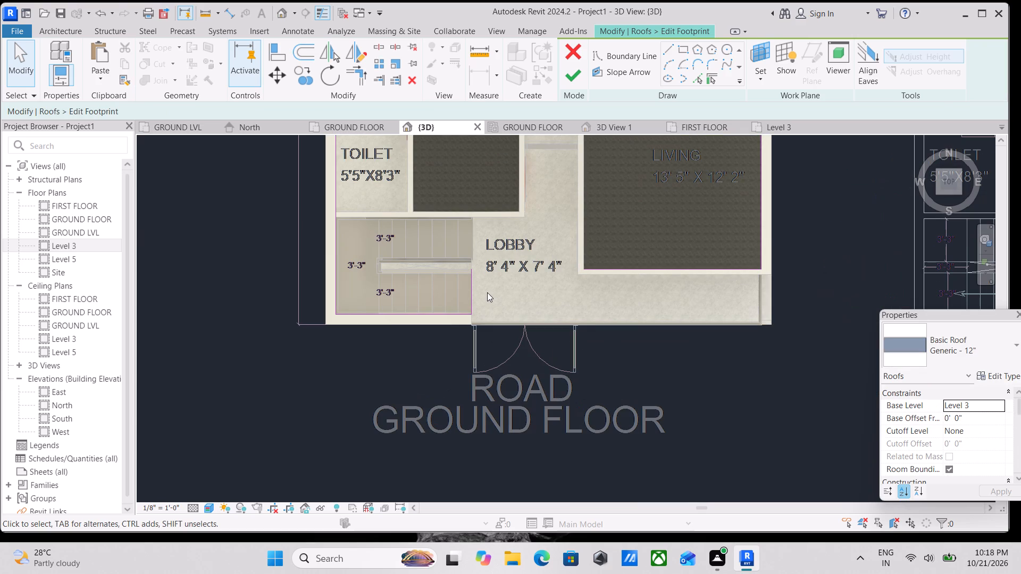
{"action": "key", "text": "l"}
{"action": "key", "text": "Return"}
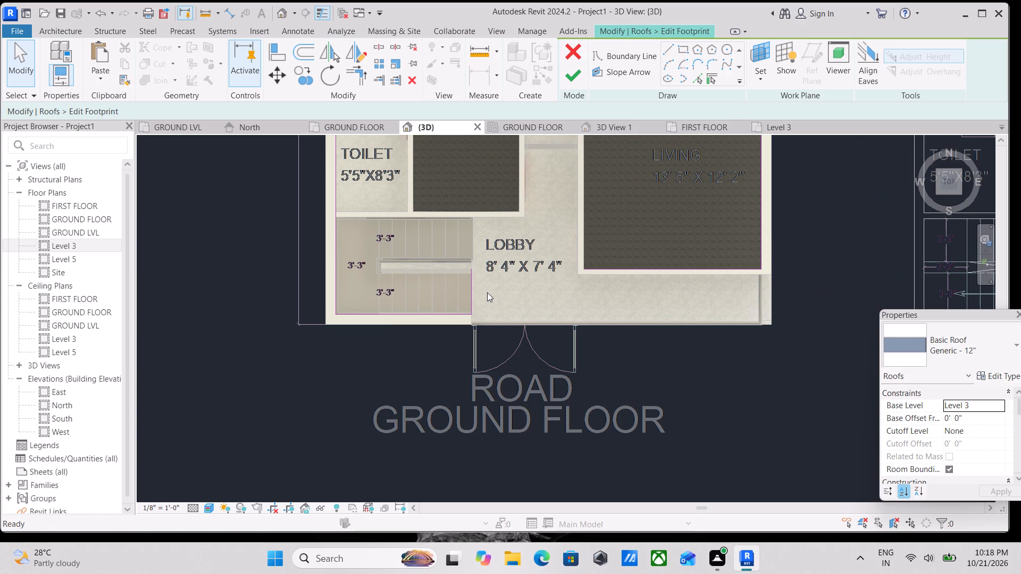
{"action": "left_click", "coordinate": [472, 312]}
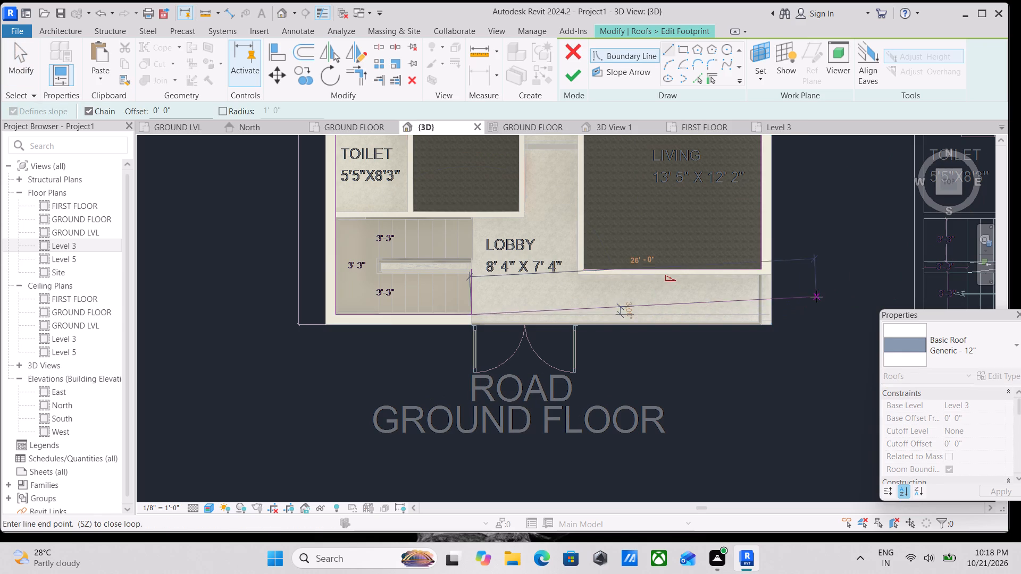
{"action": "left_click", "coordinate": [760, 317]}
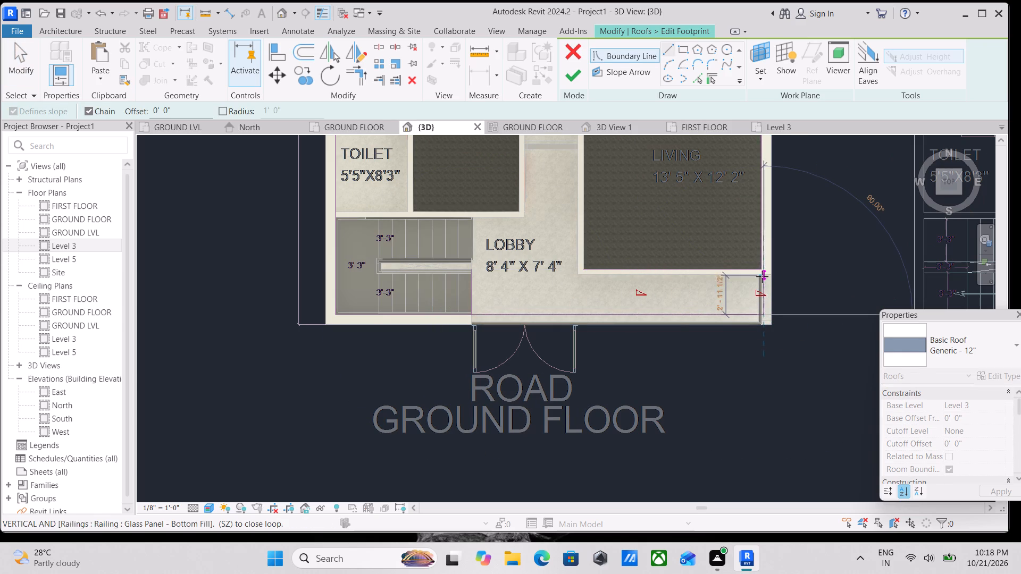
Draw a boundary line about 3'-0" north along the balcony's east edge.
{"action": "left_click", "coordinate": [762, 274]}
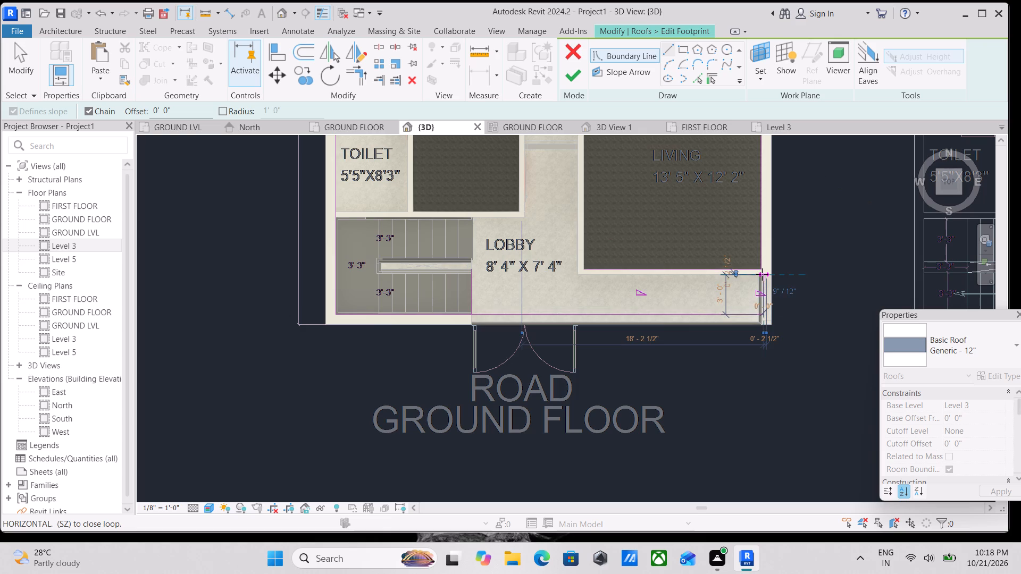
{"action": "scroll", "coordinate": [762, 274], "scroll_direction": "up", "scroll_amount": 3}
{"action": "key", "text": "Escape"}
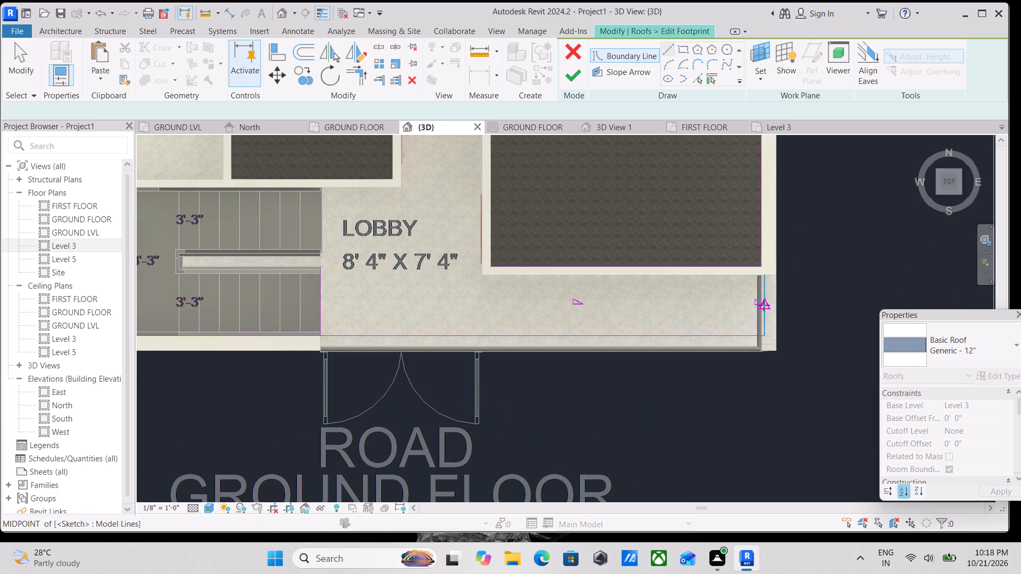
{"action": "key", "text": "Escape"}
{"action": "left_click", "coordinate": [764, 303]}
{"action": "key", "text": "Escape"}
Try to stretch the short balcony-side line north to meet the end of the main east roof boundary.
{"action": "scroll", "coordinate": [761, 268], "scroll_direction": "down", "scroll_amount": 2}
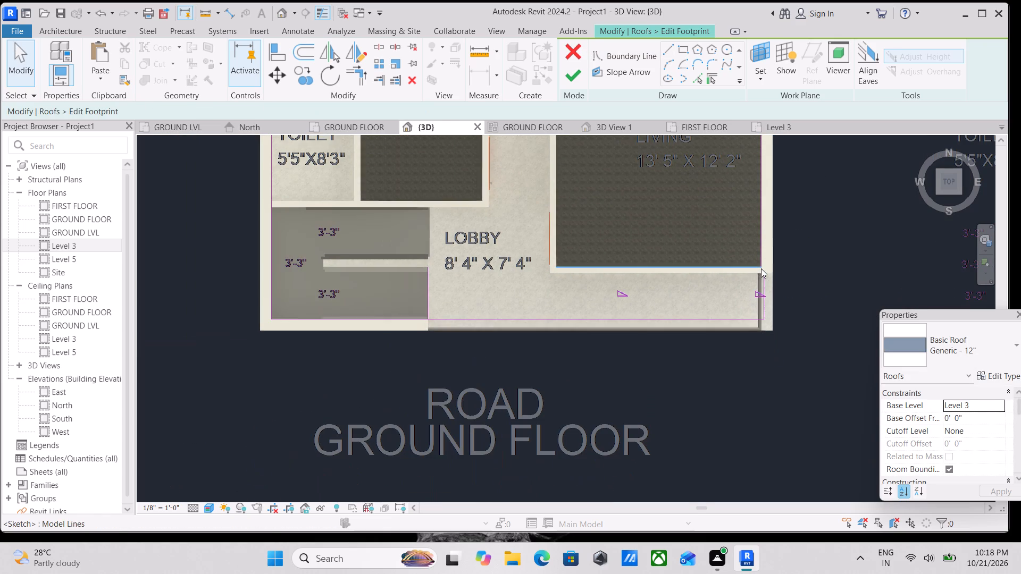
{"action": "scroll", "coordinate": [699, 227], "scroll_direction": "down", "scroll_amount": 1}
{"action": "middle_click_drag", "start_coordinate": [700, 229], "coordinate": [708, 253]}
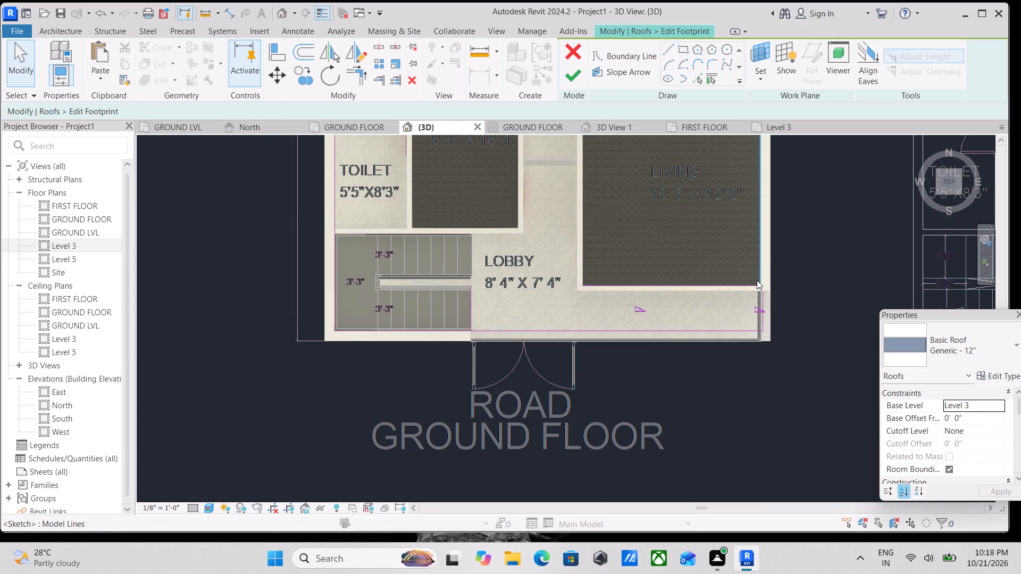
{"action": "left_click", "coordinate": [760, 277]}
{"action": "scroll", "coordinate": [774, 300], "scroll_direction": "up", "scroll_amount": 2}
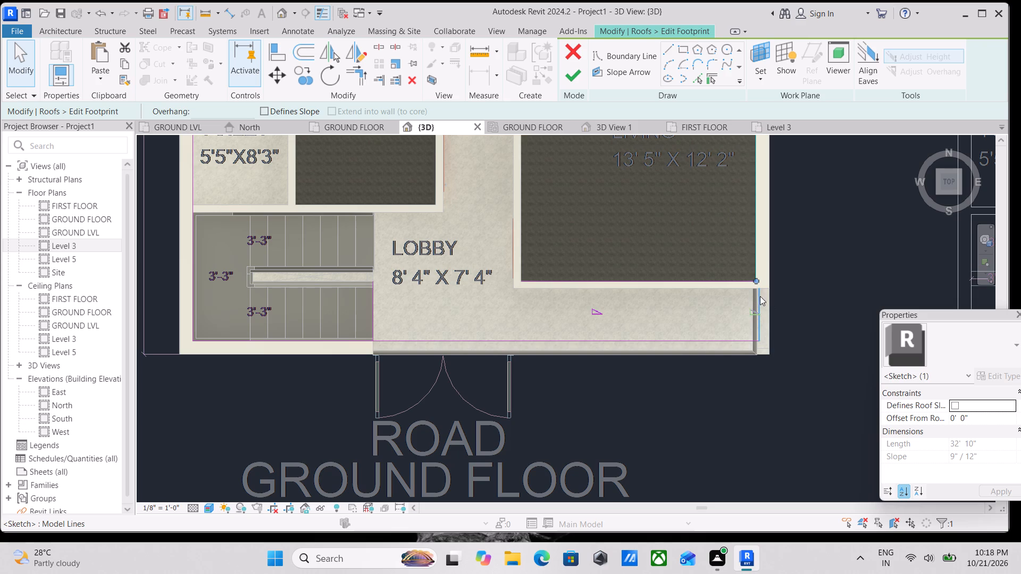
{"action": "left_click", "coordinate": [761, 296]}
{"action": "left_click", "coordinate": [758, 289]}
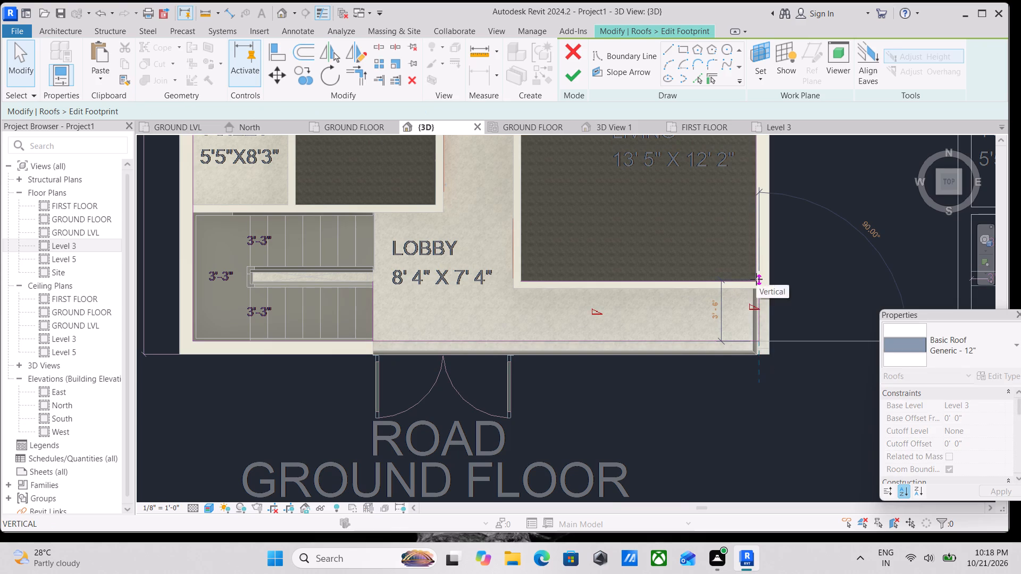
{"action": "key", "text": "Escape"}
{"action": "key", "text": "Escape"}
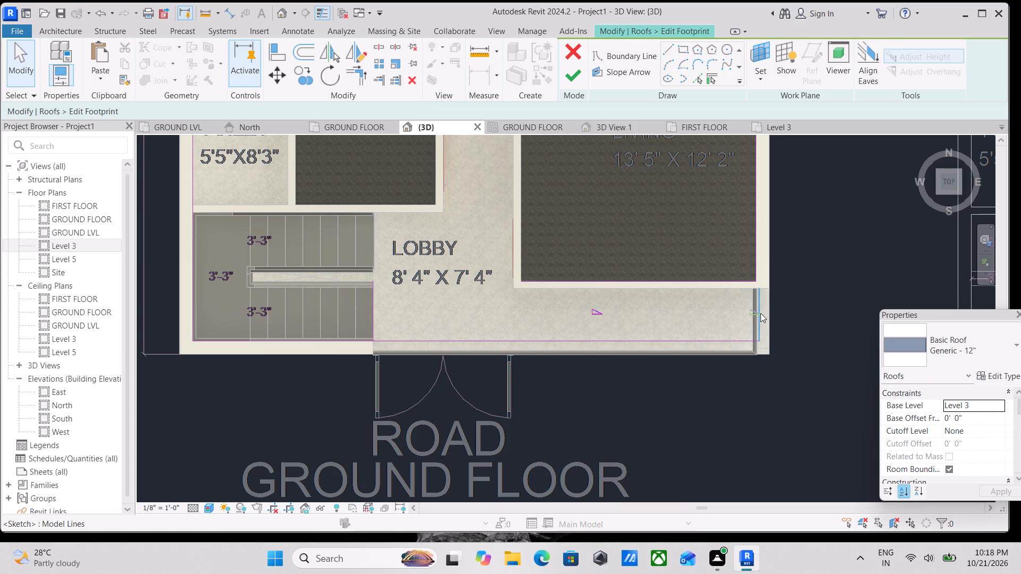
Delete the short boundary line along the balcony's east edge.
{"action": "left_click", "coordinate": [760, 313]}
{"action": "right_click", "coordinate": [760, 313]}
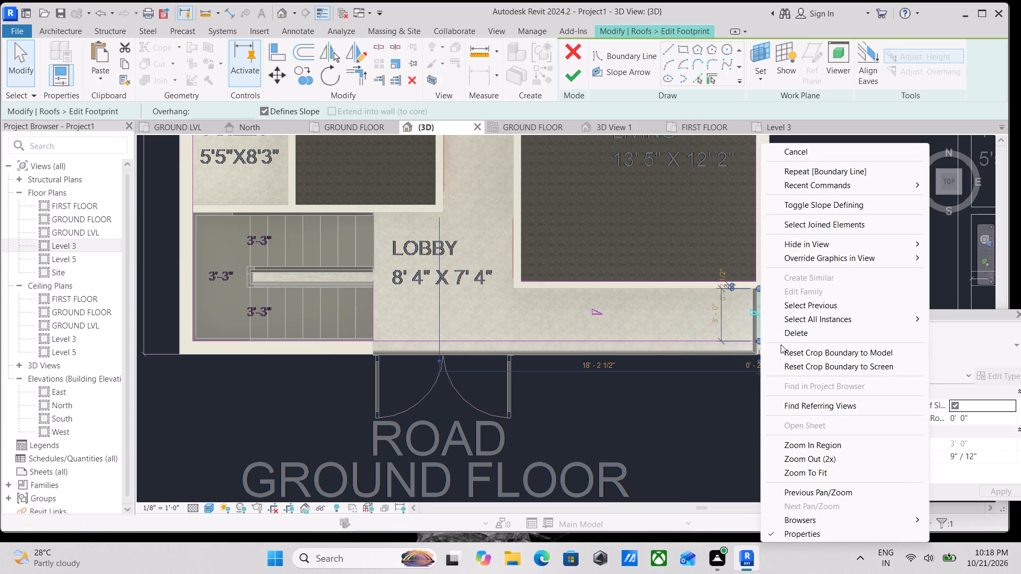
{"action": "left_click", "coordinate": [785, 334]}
Extend the main east roof boundary south to the balcony front line, making it about 36'-3" long.
{"action": "left_click", "coordinate": [756, 266]}
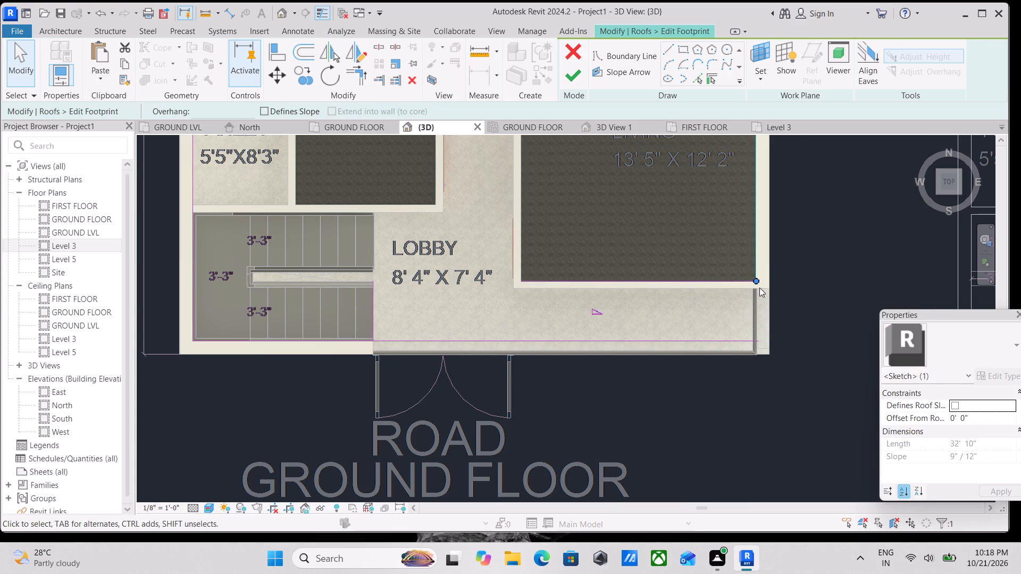
{"action": "left_click_drag", "start_coordinate": [759, 284], "coordinate": [759, 335]}
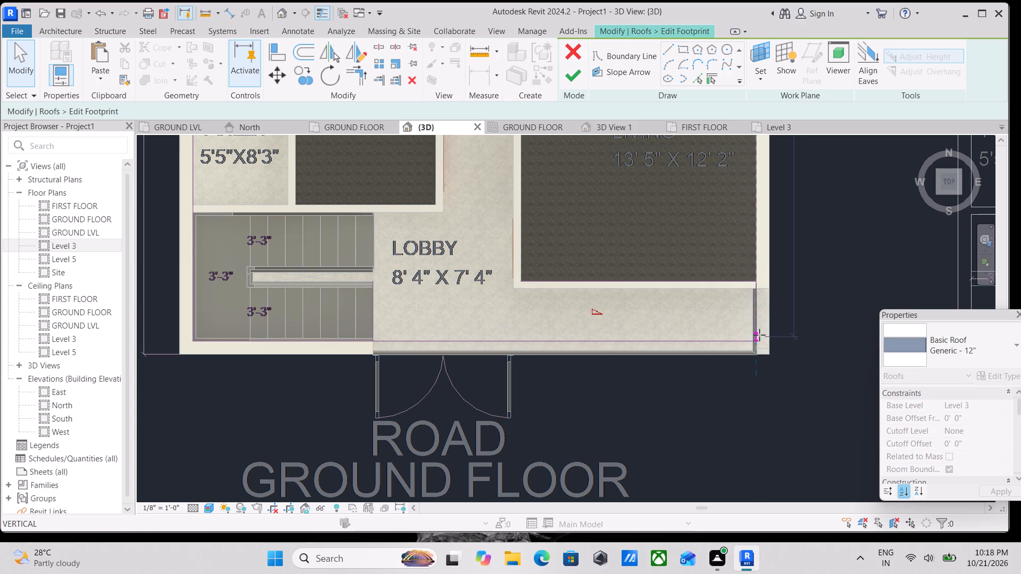
{"action": "left_click_drag", "start_coordinate": [759, 335], "coordinate": [760, 336]}
{"action": "scroll", "coordinate": [625, 308], "scroll_direction": "down", "scroll_amount": 1}
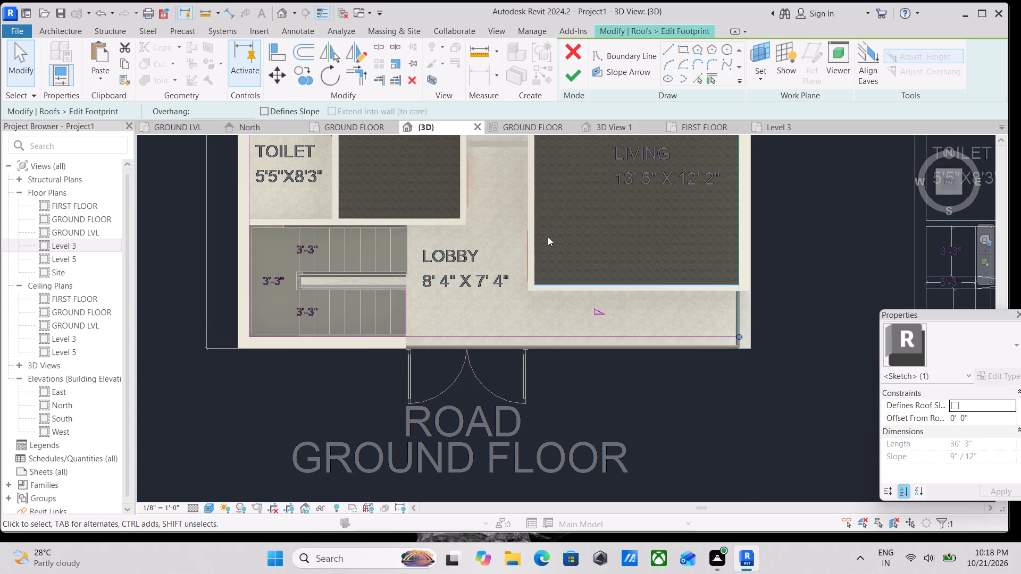
{"action": "key", "text": "Escape"}
Turn off slope definition for the roof boundary line along the balcony front.
{"action": "left_click_drag", "start_coordinate": [613, 305], "coordinate": [576, 323]}
{"action": "left_click_drag", "start_coordinate": [571, 303], "coordinate": [645, 360]}
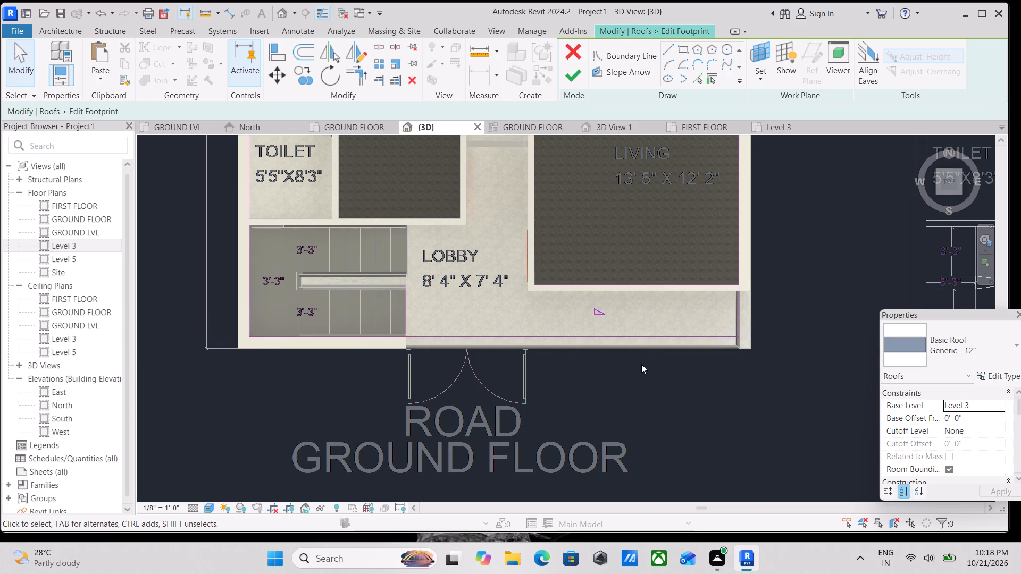
{"action": "left_click_drag", "start_coordinate": [641, 364], "coordinate": [589, 301]}
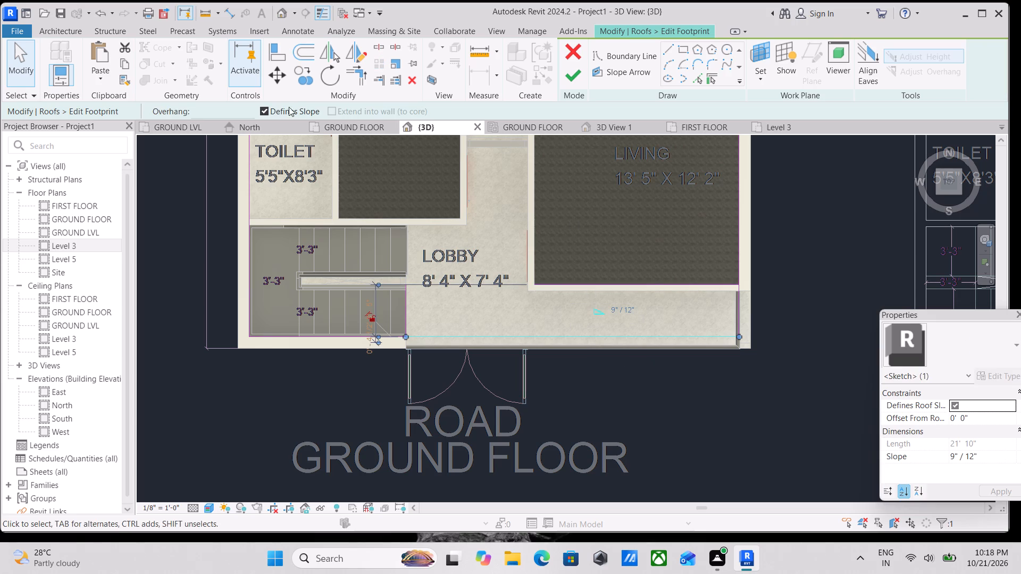
{"action": "left_click", "coordinate": [265, 108]}
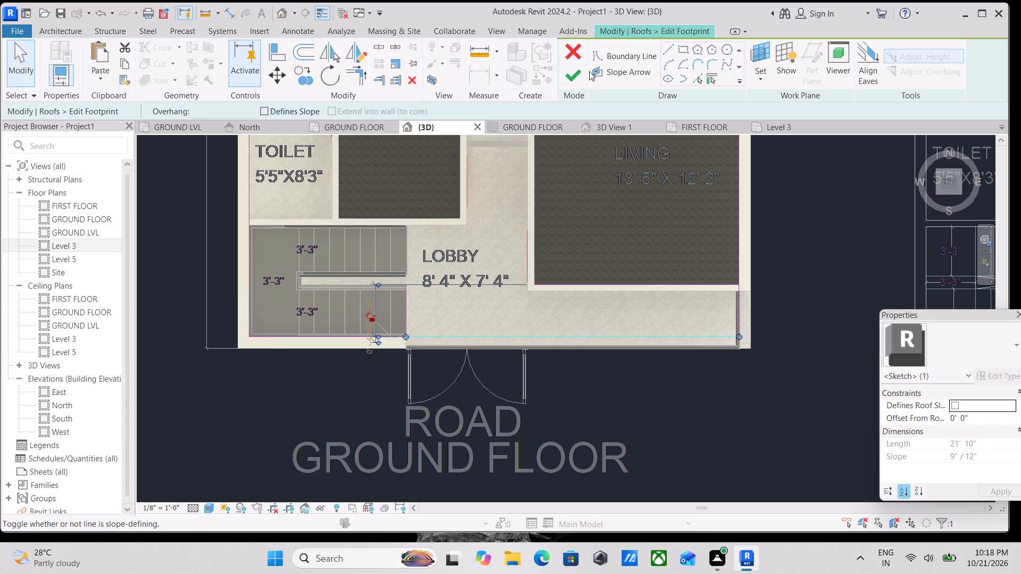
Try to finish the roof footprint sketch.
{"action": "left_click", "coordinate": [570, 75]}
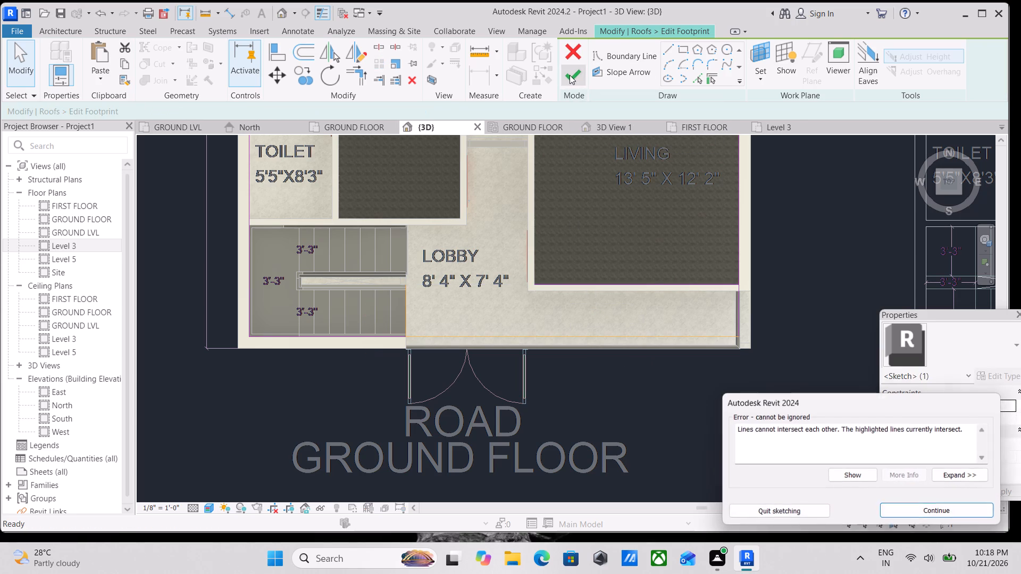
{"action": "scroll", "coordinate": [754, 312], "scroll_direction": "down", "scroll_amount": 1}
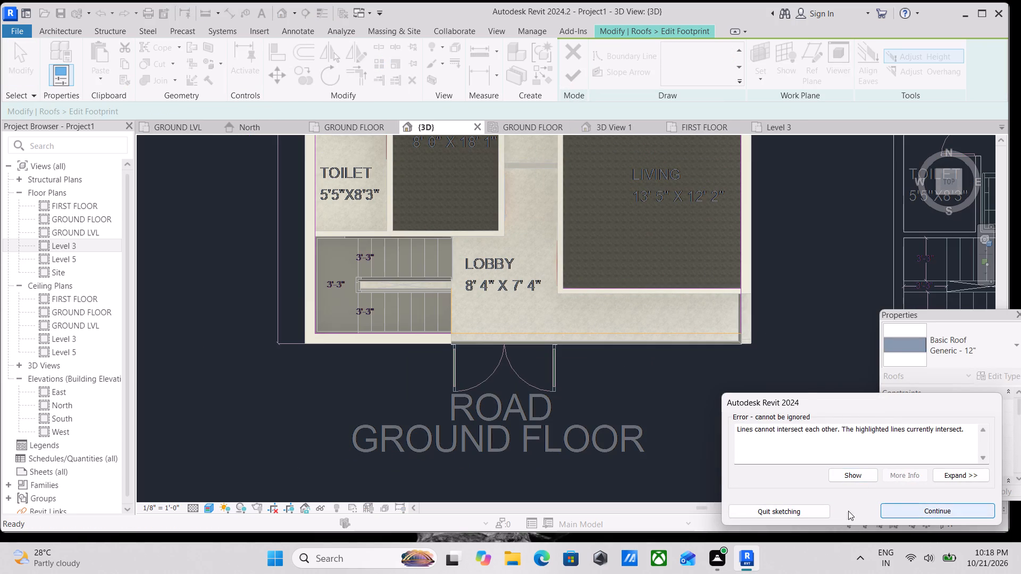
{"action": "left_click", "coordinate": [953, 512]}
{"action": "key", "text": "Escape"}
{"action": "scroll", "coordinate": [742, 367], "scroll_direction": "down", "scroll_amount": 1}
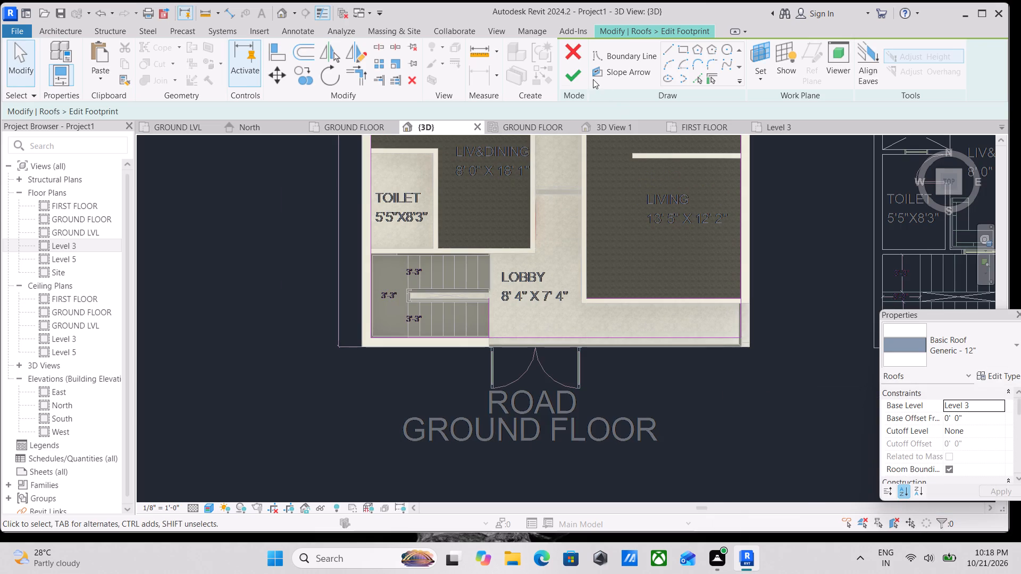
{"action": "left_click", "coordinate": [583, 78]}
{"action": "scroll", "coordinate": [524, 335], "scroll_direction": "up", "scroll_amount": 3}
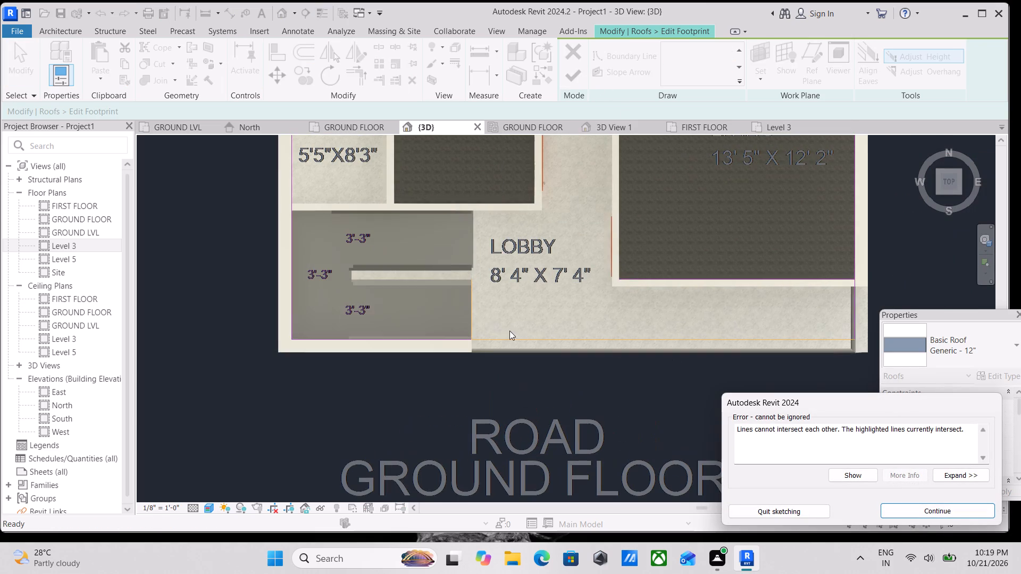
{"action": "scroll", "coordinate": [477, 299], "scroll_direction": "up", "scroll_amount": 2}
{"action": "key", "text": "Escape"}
Delete the short roof boundary line between the lower stair flight and the lobby.
{"action": "left_click", "coordinate": [469, 310]}
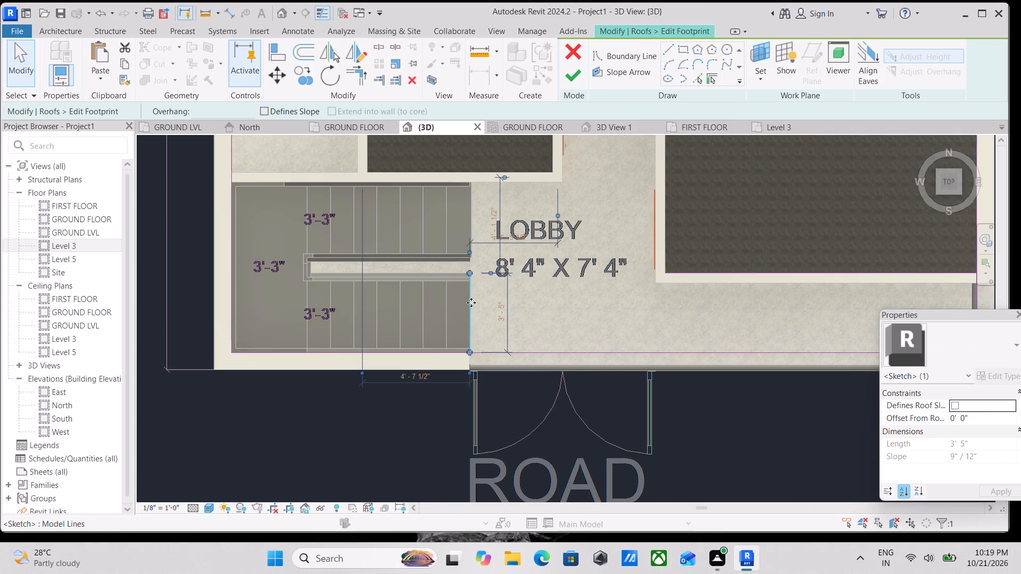
{"action": "right_click", "coordinate": [474, 272]}
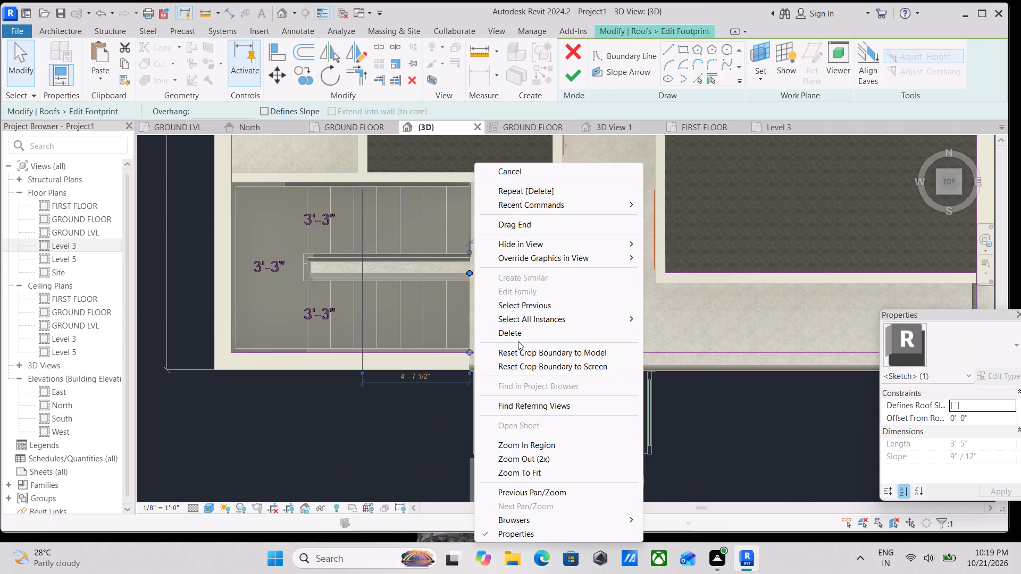
{"action": "left_click", "coordinate": [519, 335]}
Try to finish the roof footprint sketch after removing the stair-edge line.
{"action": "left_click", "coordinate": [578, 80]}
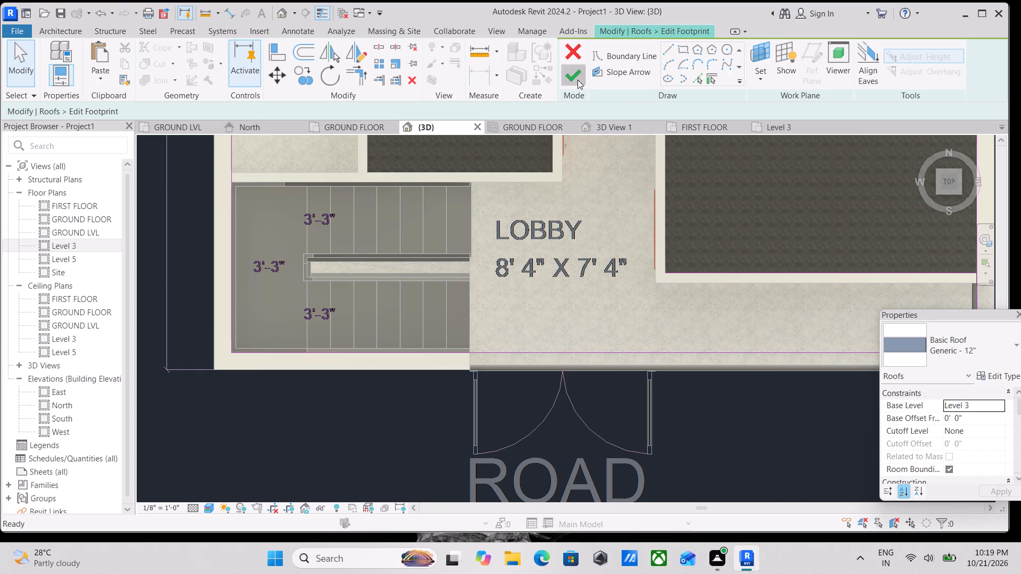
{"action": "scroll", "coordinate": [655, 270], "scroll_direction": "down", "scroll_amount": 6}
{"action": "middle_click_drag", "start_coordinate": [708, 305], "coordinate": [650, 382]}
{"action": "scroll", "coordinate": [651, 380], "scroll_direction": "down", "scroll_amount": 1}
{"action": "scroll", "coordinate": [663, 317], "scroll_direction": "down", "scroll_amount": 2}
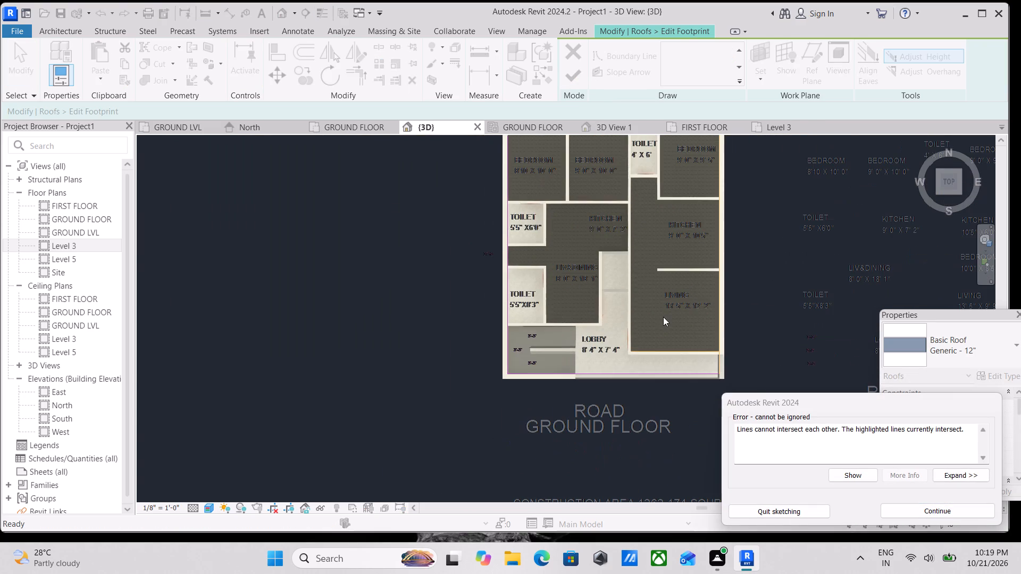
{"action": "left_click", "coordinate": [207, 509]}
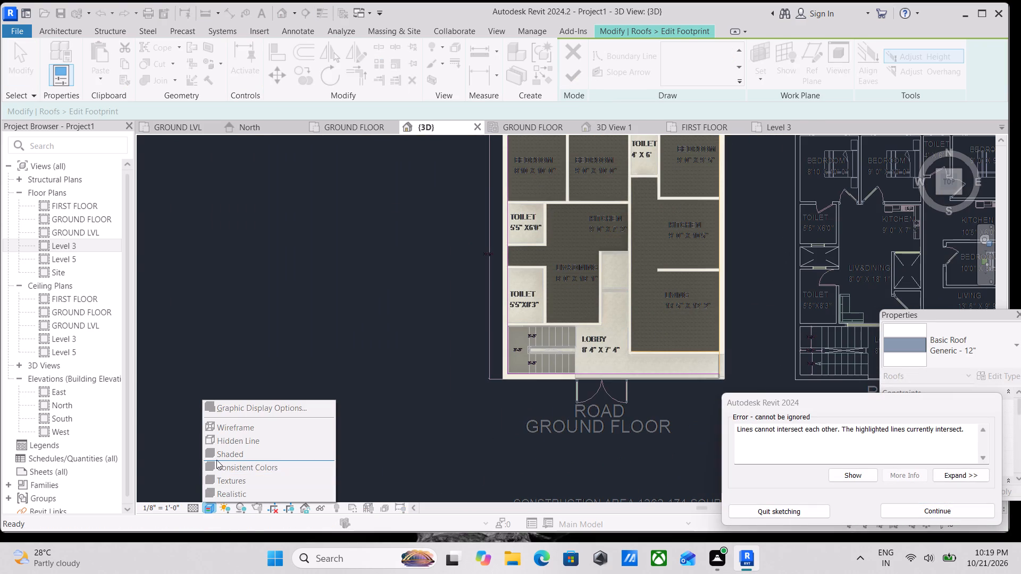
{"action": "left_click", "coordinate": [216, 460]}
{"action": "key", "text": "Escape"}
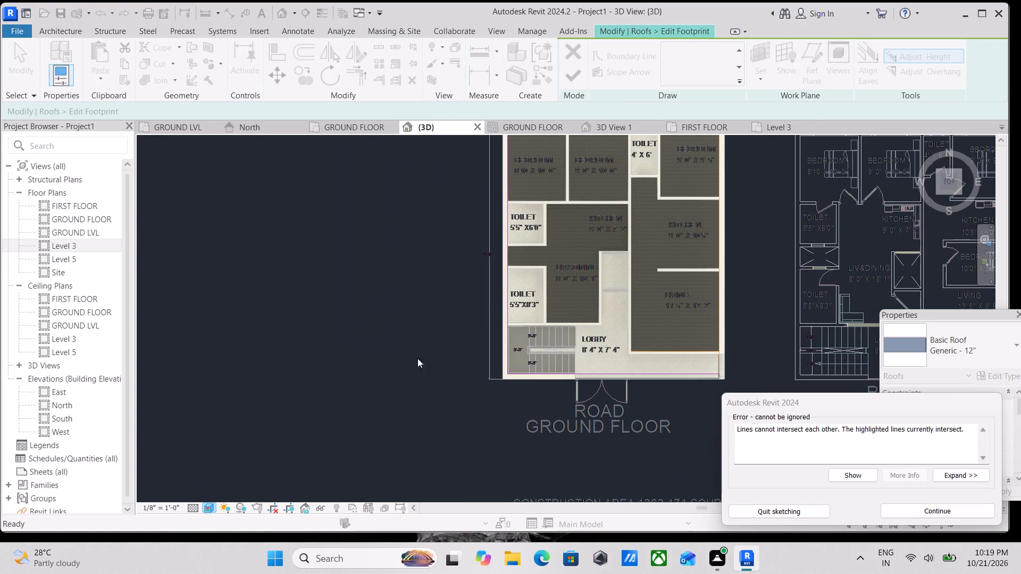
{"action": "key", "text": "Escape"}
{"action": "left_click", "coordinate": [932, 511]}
Set the 3D view's visual style to Shaded.
{"action": "left_click", "coordinate": [211, 504]}
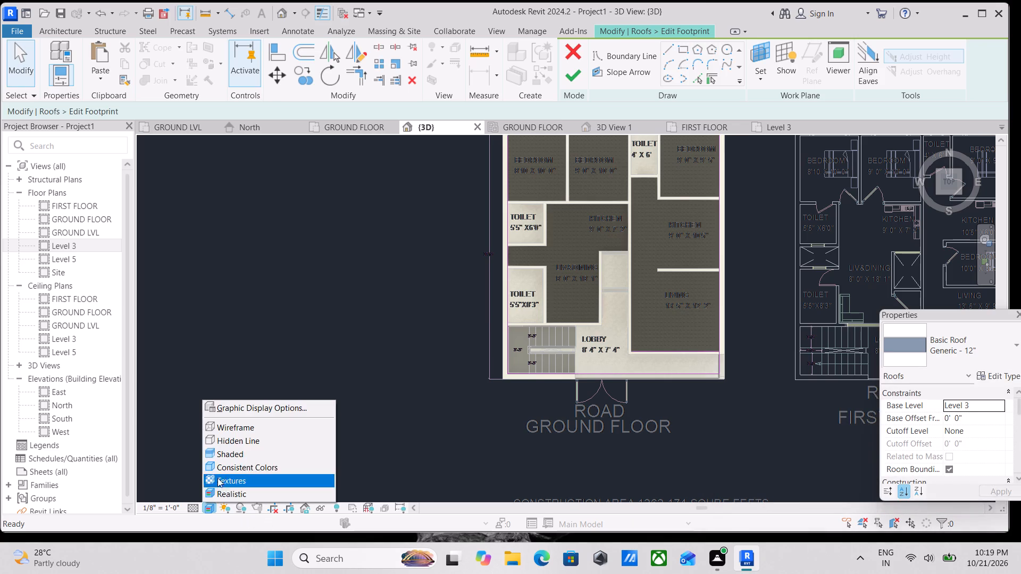
{"action": "left_click", "coordinate": [227, 451]}
Examine the roof boundary lines around the whole building outline for stray or crossing segments.
{"action": "scroll", "coordinate": [640, 427], "scroll_direction": "up", "scroll_amount": 2}
{"action": "middle_click_drag", "start_coordinate": [652, 422], "coordinate": [633, 467]}
{"action": "scroll", "coordinate": [704, 410], "scroll_direction": "up", "scroll_amount": 5}
{"action": "scroll", "coordinate": [478, 401], "scroll_direction": "down", "scroll_amount": 1}
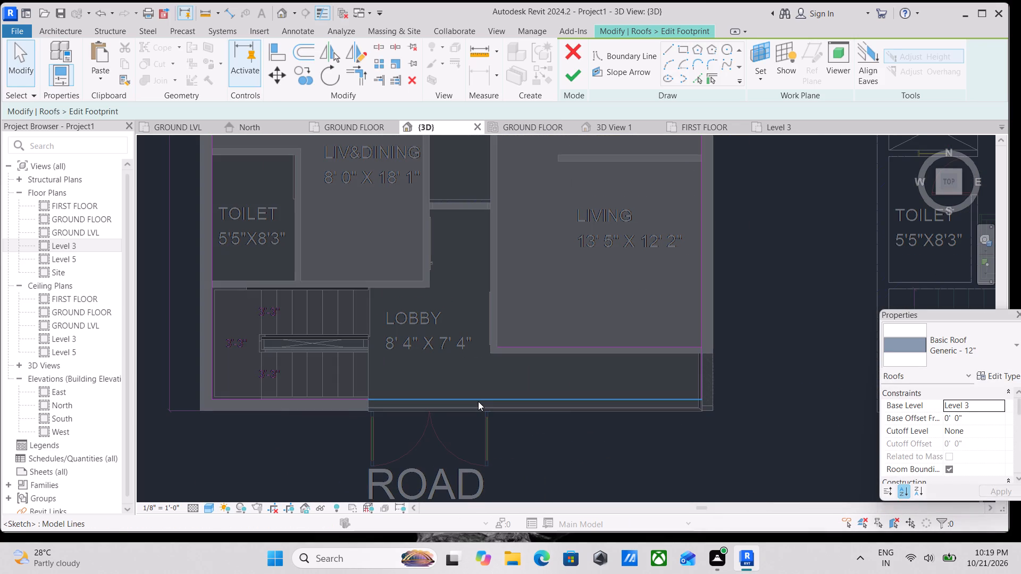
{"action": "scroll", "coordinate": [478, 401], "scroll_direction": "down", "scroll_amount": 2}
{"action": "middle_click_drag", "start_coordinate": [367, 404], "coordinate": [374, 422]}
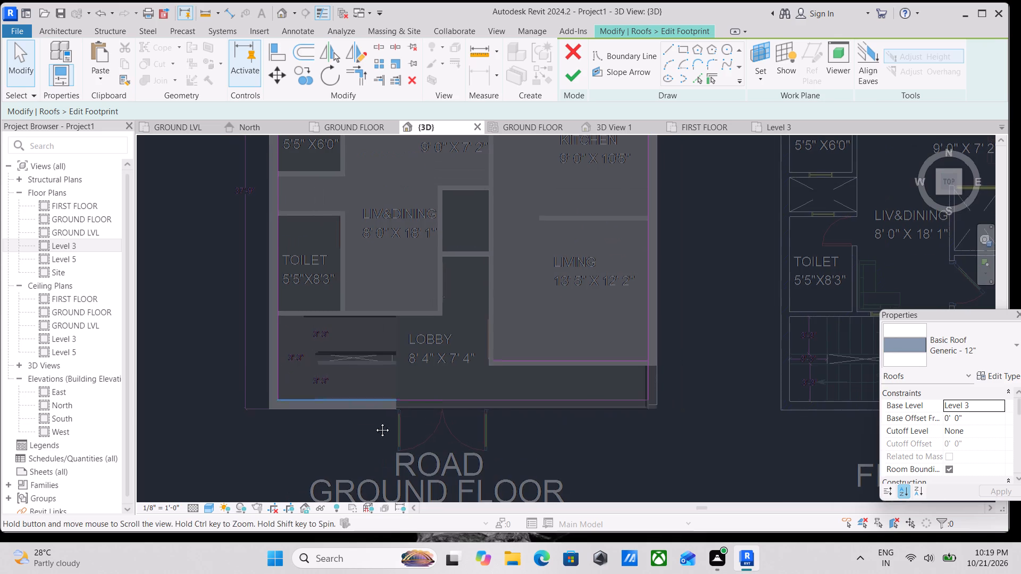
{"action": "middle_click_drag", "start_coordinate": [374, 422], "coordinate": [386, 521]}
{"action": "middle_click_drag", "start_coordinate": [514, 440], "coordinate": [428, 568]}
{"action": "middle_click_drag", "start_coordinate": [457, 445], "coordinate": [458, 404]}
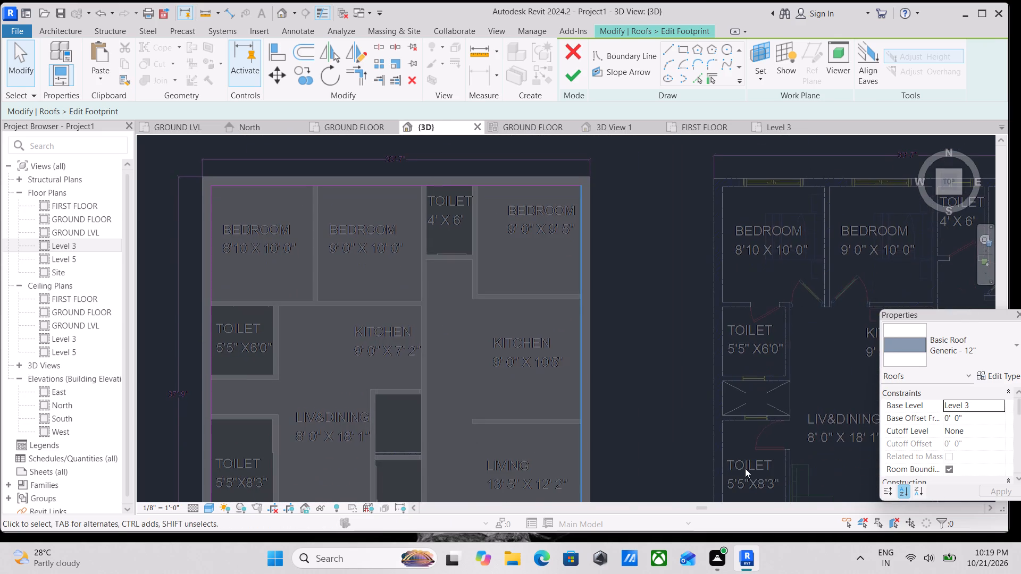
{"action": "scroll", "coordinate": [754, 471], "scroll_direction": "down", "scroll_amount": 2}
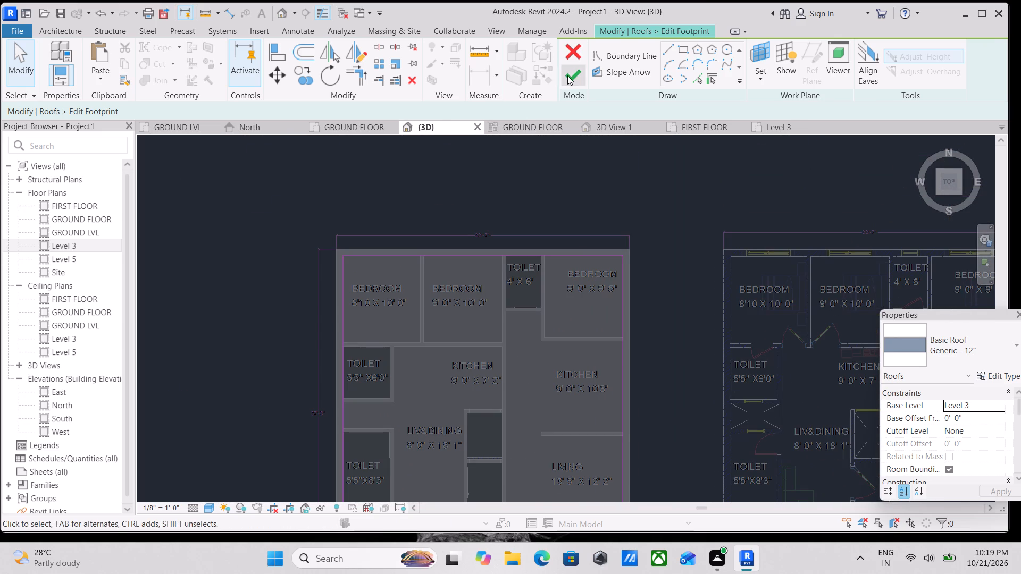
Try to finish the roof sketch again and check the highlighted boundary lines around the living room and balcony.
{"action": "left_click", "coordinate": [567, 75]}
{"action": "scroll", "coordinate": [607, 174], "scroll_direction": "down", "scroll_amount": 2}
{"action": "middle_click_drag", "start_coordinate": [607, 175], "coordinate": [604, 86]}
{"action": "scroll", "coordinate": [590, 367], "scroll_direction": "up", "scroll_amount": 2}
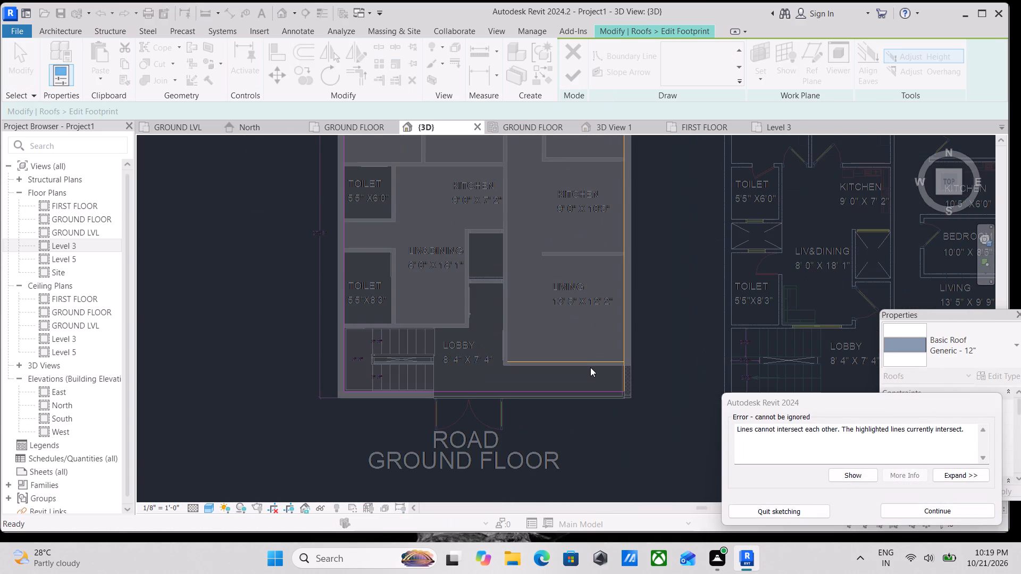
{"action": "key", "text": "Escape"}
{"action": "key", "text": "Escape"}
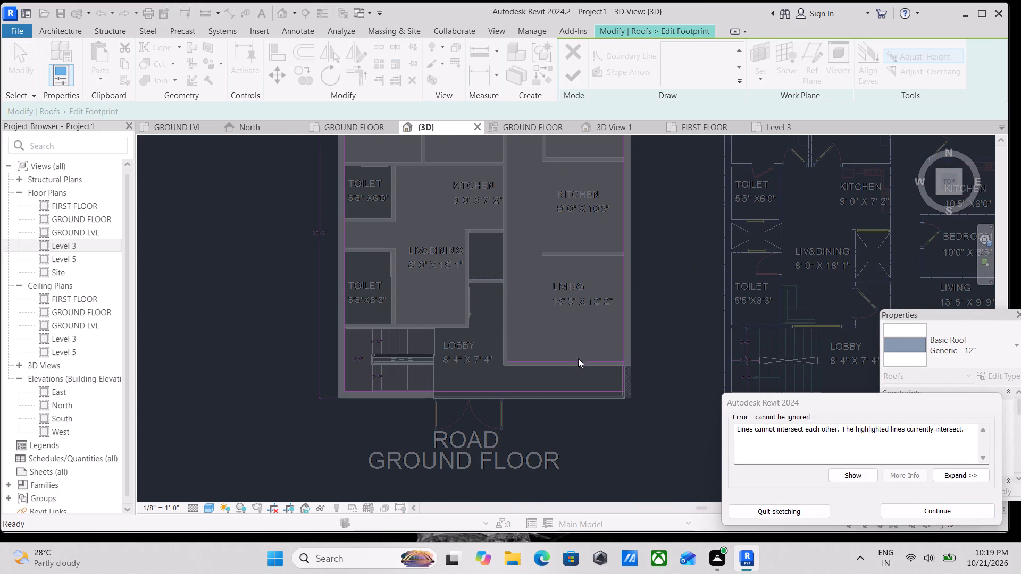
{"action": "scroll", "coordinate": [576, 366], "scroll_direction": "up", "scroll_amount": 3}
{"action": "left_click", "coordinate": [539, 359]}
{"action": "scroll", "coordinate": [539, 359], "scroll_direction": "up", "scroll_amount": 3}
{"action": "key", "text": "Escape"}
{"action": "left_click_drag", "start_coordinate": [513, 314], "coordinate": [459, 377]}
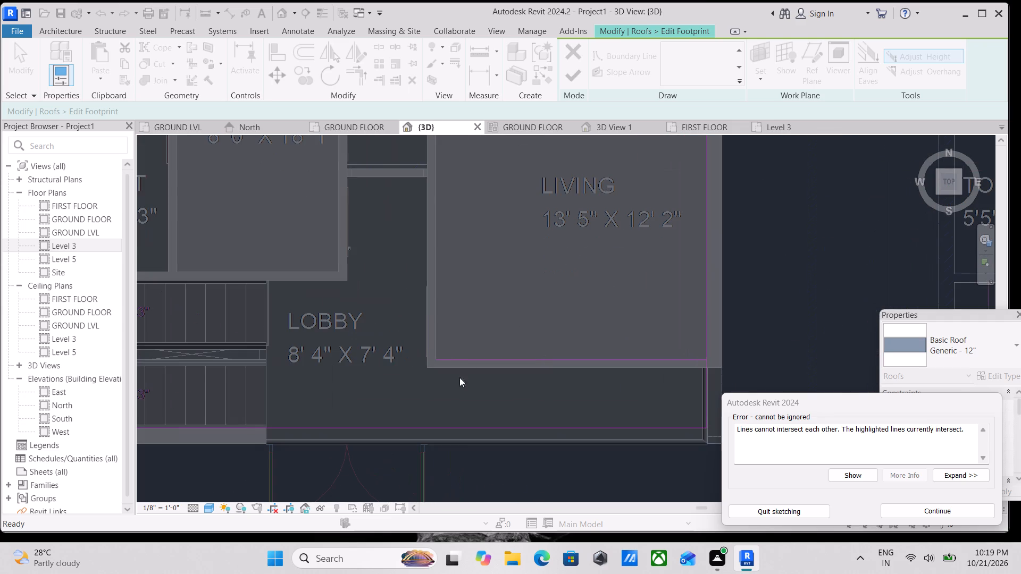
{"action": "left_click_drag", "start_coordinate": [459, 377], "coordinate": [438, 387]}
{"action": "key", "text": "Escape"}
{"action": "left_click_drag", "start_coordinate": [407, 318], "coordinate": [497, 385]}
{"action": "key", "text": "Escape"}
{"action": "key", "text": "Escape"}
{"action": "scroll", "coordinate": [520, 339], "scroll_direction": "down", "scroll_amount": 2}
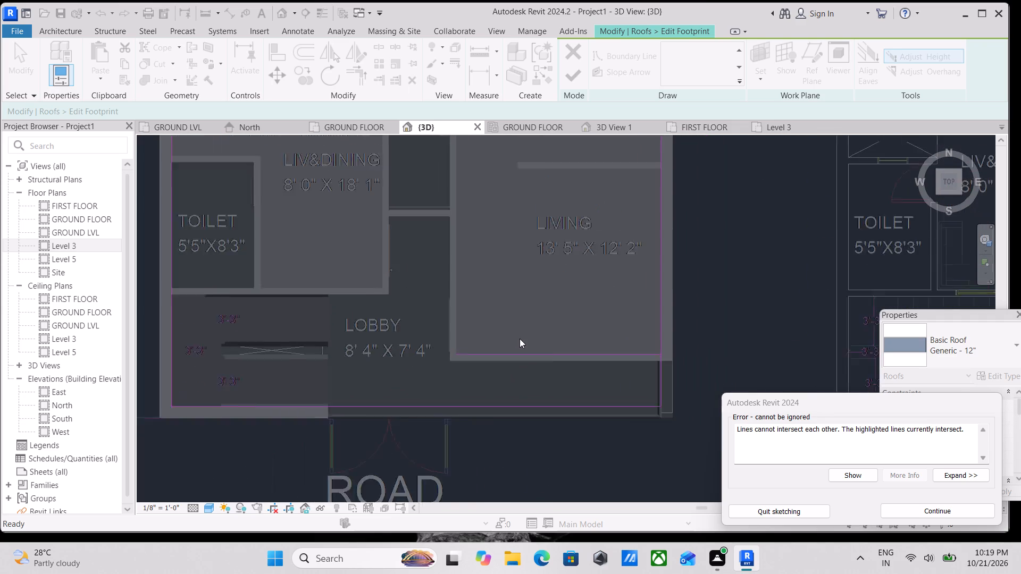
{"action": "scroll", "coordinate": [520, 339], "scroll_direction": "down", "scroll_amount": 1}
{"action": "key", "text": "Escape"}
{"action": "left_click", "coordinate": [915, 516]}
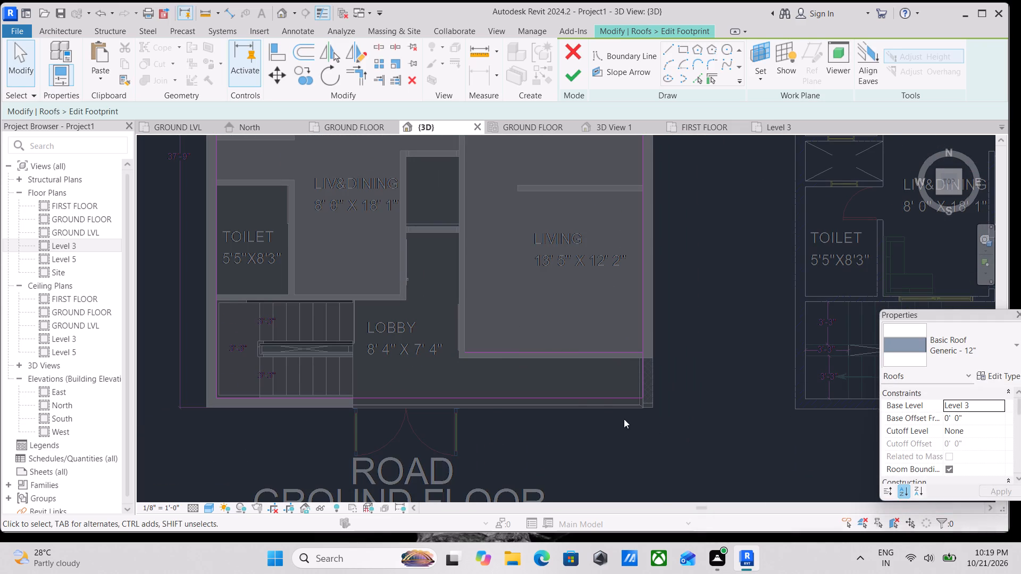
Delete the roof boundary line along the living room's south wall, between the living room and the balcony.
{"action": "left_click", "coordinate": [502, 354]}
{"action": "right_click", "coordinate": [502, 354]}
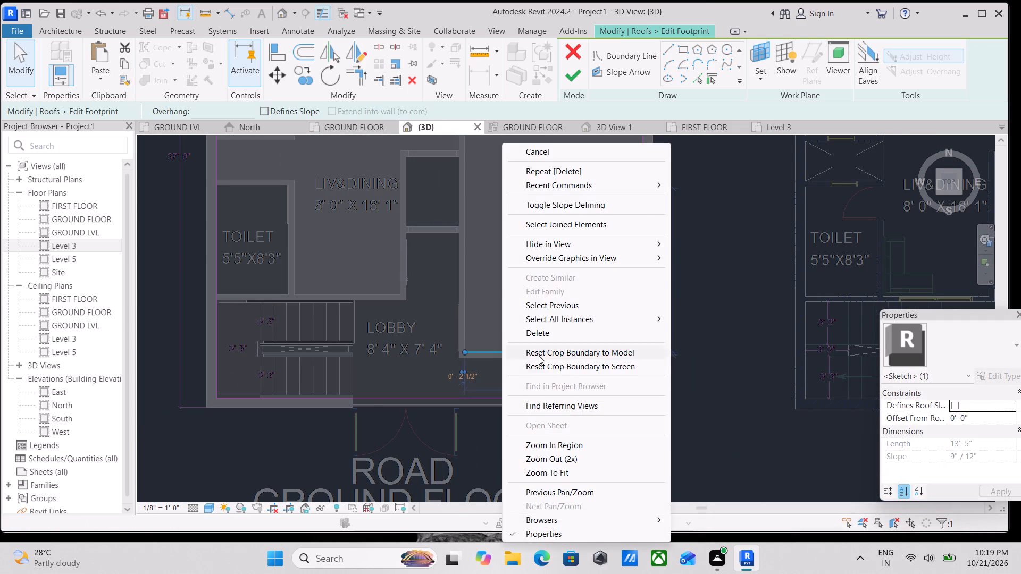
{"action": "left_click", "coordinate": [557, 332]}
Finish the Level 3 roof footprint sketch using the Generic - 12" roof type.
{"action": "middle_click_drag", "start_coordinate": [578, 241], "coordinate": [596, 300]}
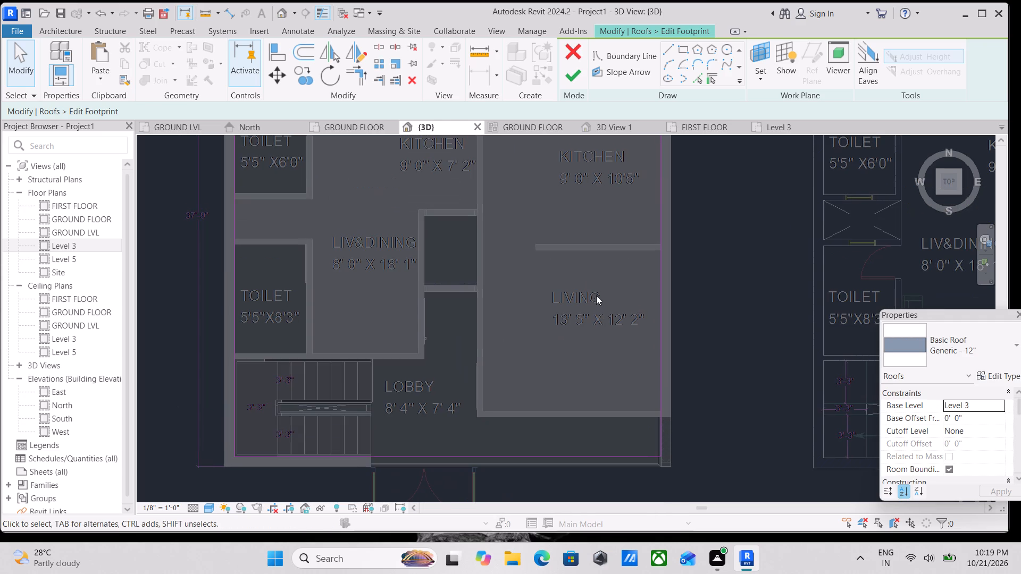
{"action": "left_click", "coordinate": [574, 80]}
{"action": "scroll", "coordinate": [644, 246], "scroll_direction": "down", "scroll_amount": 3}
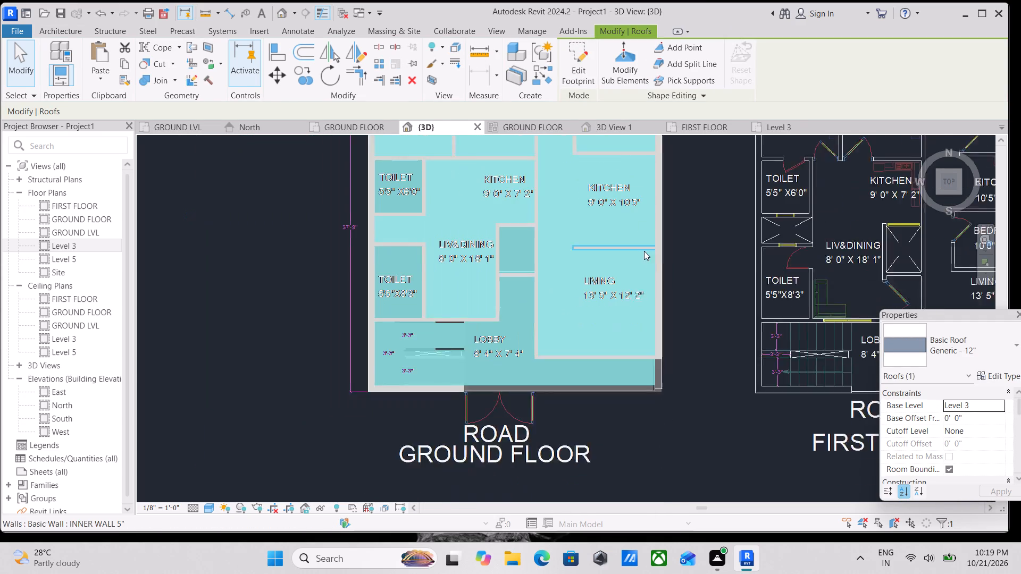
{"action": "middle_click_drag", "start_coordinate": [644, 251], "coordinate": [657, 289]}
{"action": "key", "text": "Escape"}
Examine the finished roof over the building and balcony from a south-east isometric view.
{"action": "scroll", "coordinate": [658, 217], "scroll_direction": "down", "scroll_amount": 3}
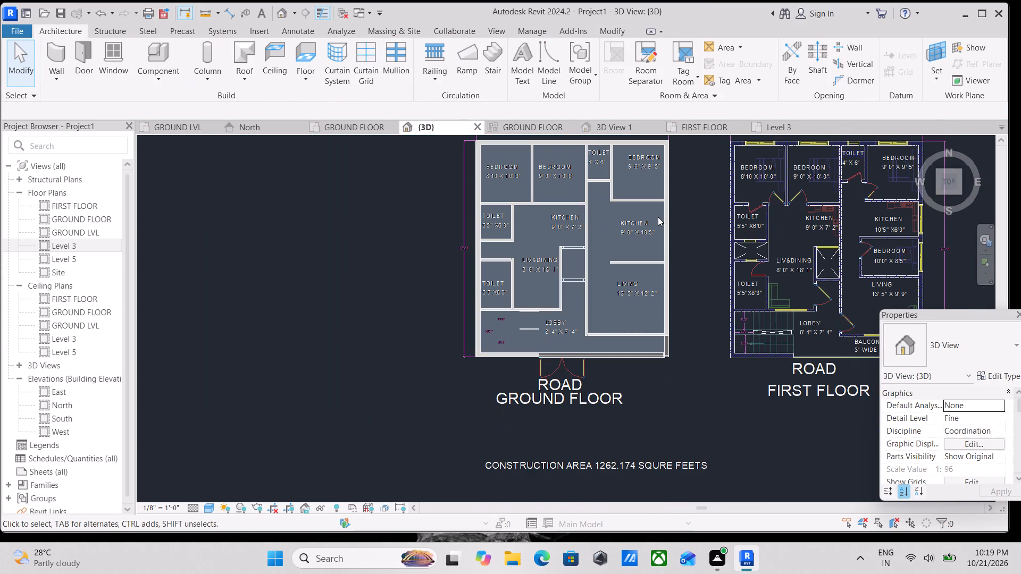
{"action": "scroll", "coordinate": [658, 217], "scroll_direction": "down", "scroll_amount": 1}
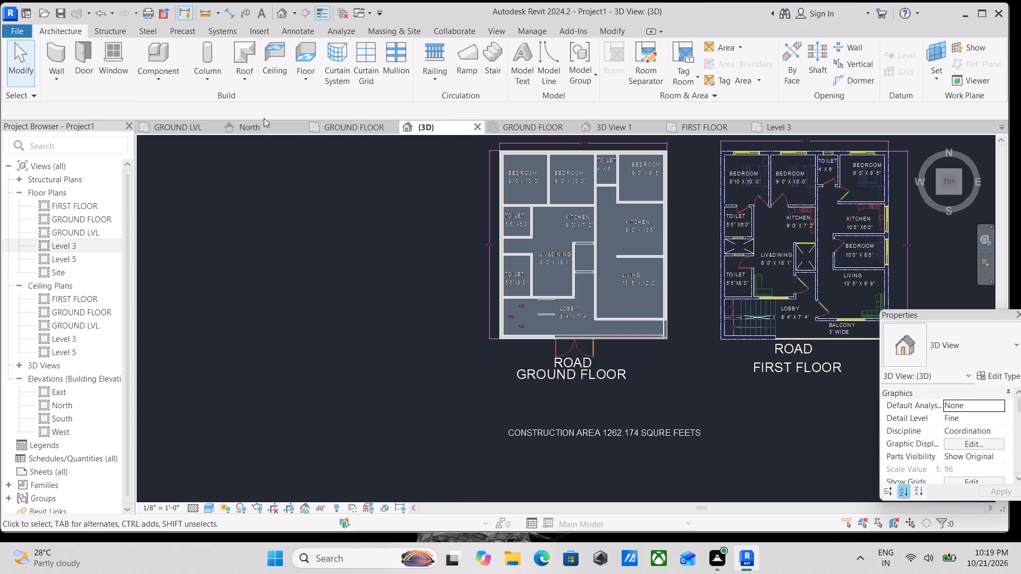
{"action": "scroll", "coordinate": [409, 165], "scroll_direction": "down", "scroll_amount": 3}
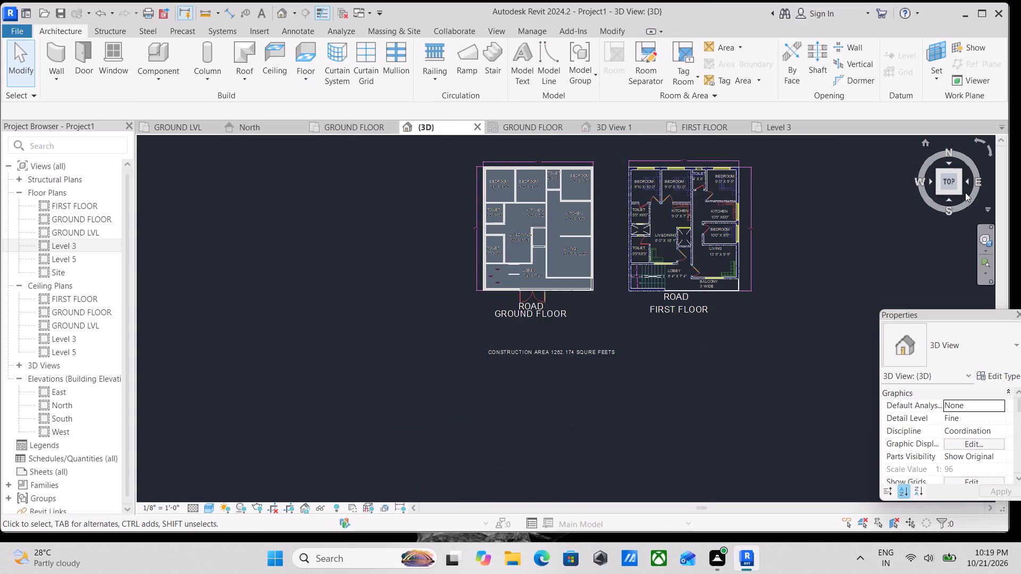
{"action": "scroll", "coordinate": [965, 192], "scroll_direction": "up", "scroll_amount": 2}
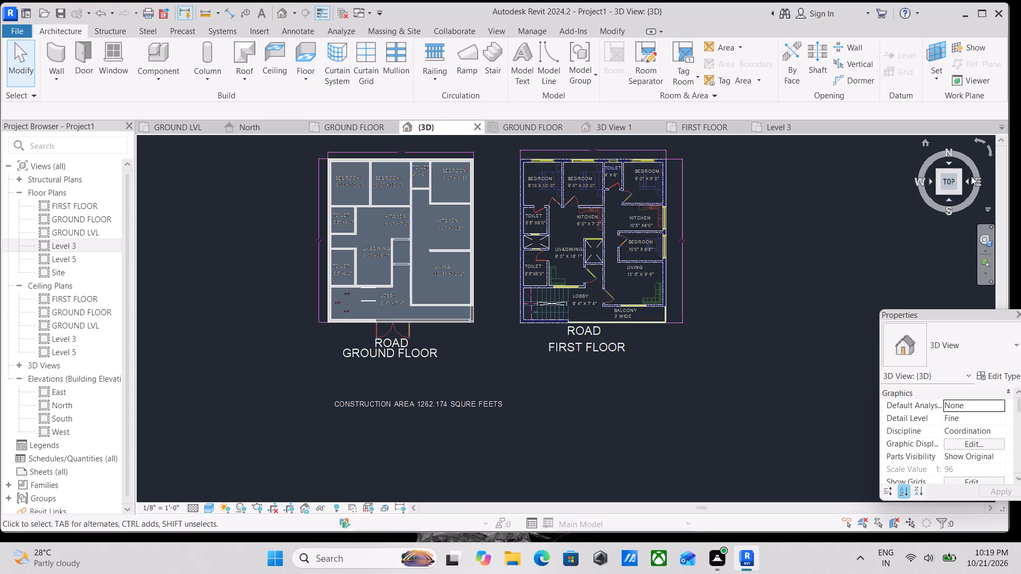
{"action": "left_click", "coordinate": [959, 192]}
{"action": "scroll", "coordinate": [496, 238], "scroll_direction": "up", "scroll_amount": 6}
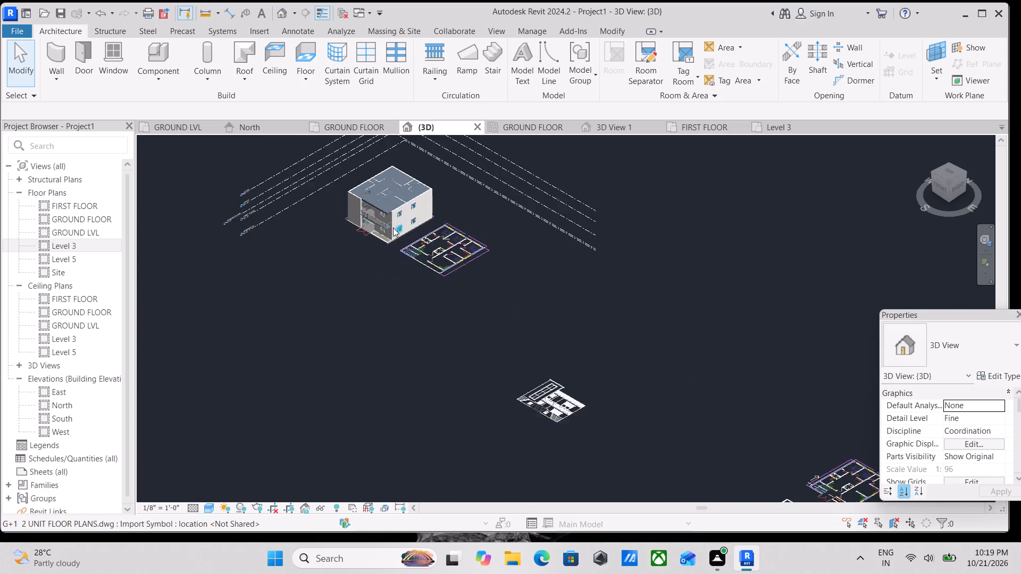
{"action": "scroll", "coordinate": [393, 227], "scroll_direction": "up", "scroll_amount": 5}
{"action": "middle_click_drag", "start_coordinate": [373, 180], "coordinate": [425, 273]}
{"action": "scroll", "coordinate": [397, 318], "scroll_direction": "up", "scroll_amount": 3}
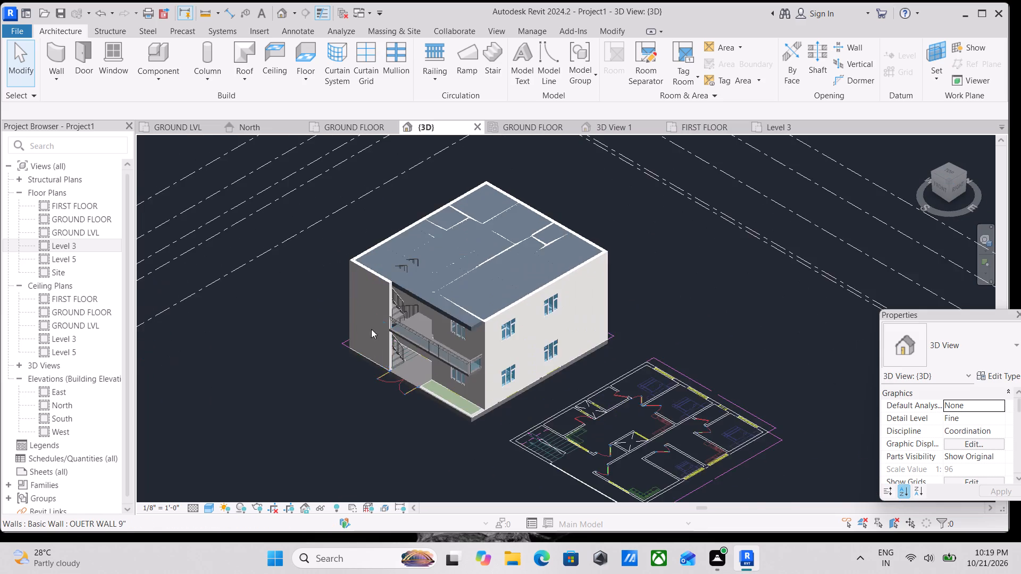
{"action": "scroll", "coordinate": [351, 326], "scroll_direction": "up", "scroll_amount": 3}
{"action": "middle_click_drag", "start_coordinate": [392, 266], "coordinate": [425, 310]}
{"action": "scroll", "coordinate": [480, 337], "scroll_direction": "up", "scroll_amount": 3}
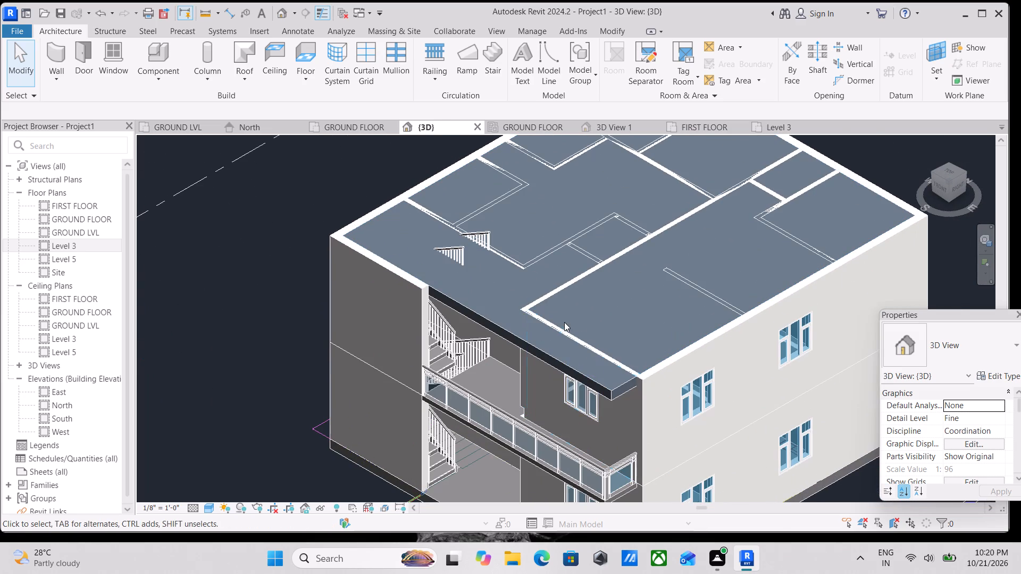
{"action": "middle_click_drag", "start_coordinate": [510, 346], "coordinate": [521, 361]}
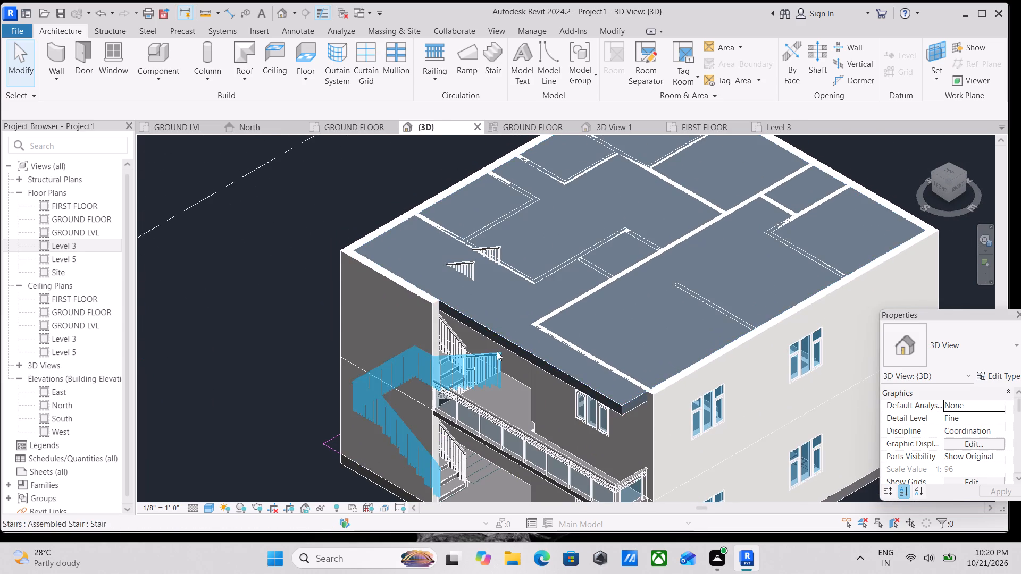
{"action": "middle_click_drag", "start_coordinate": [497, 351], "coordinate": [526, 379]}
Draw an INNER WALL 5" wall about 22' 0" long from Level 3 to Level 5 along the roof's front edge above the balcony.
{"action": "type", "text": "wa"}
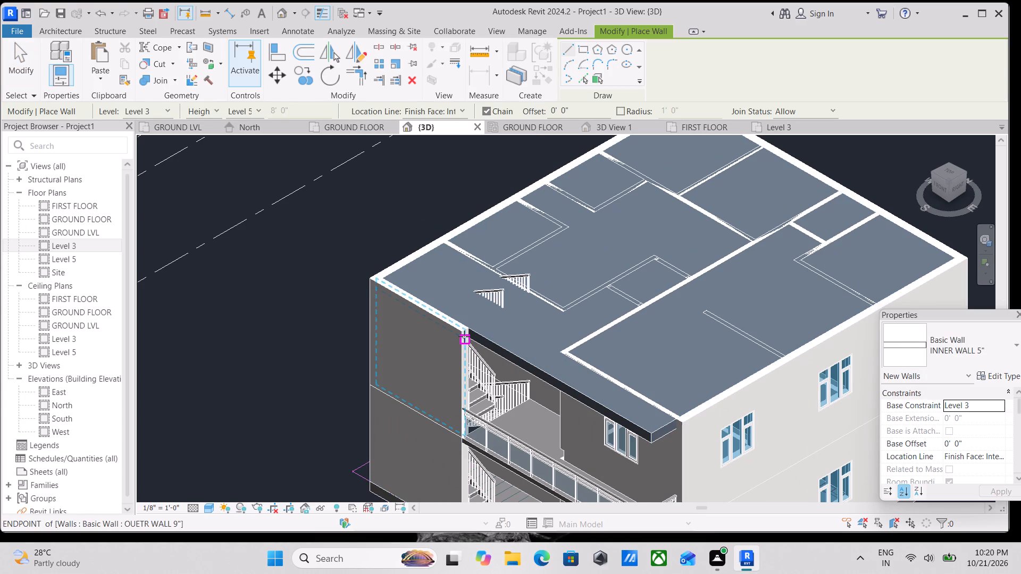
{"action": "left_click", "coordinate": [464, 336]}
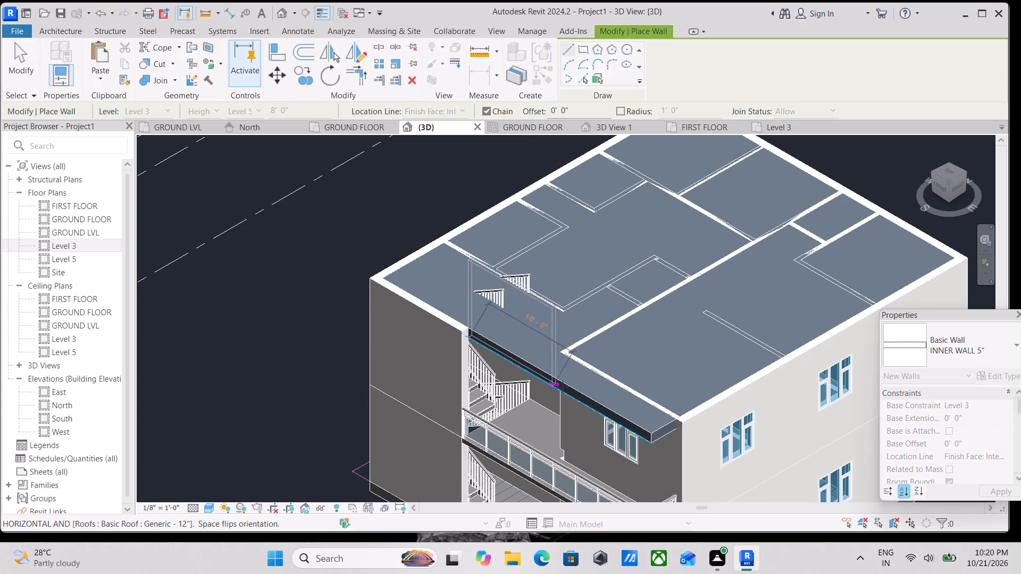
{"action": "key", "text": "Escape"}
{"action": "scroll", "coordinate": [518, 366], "scroll_direction": "down", "scroll_amount": 1}
{"action": "middle_click_drag", "start_coordinate": [518, 366], "coordinate": [638, 402]}
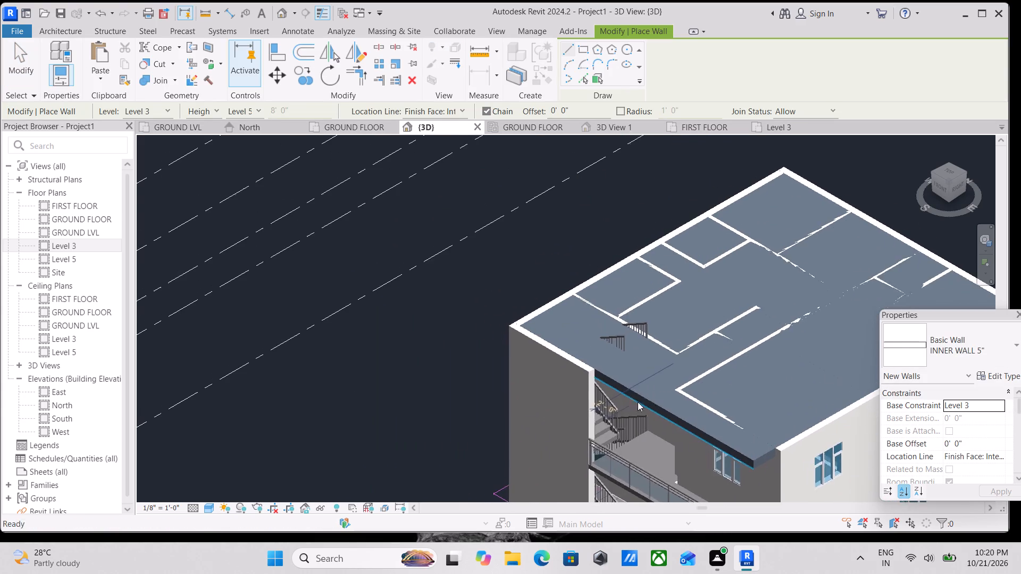
{"action": "middle_click_drag", "start_coordinate": [626, 385], "coordinate": [551, 283]}
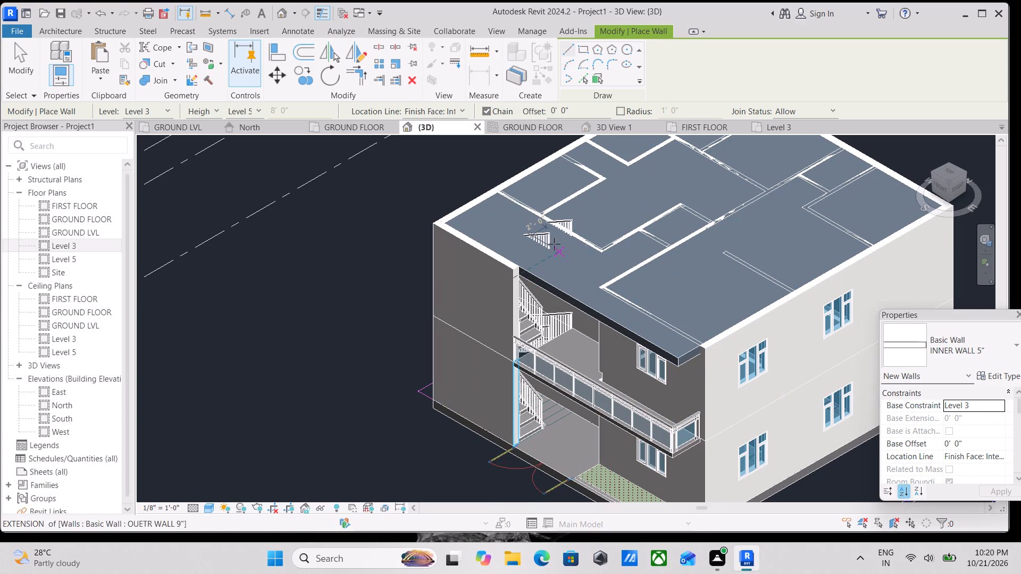
{"action": "left_click", "coordinate": [520, 266]}
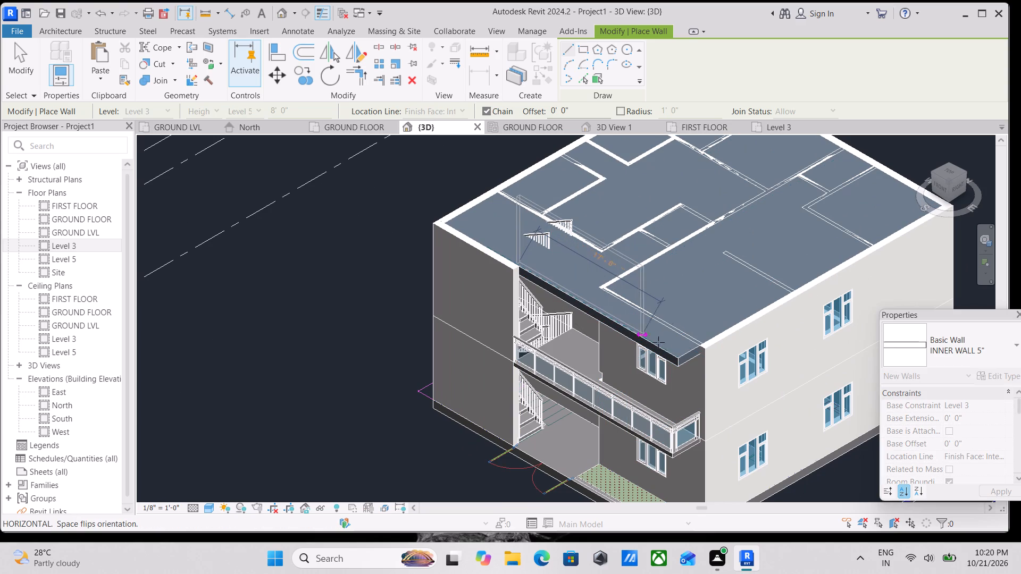
{"action": "left_click", "coordinate": [682, 356]}
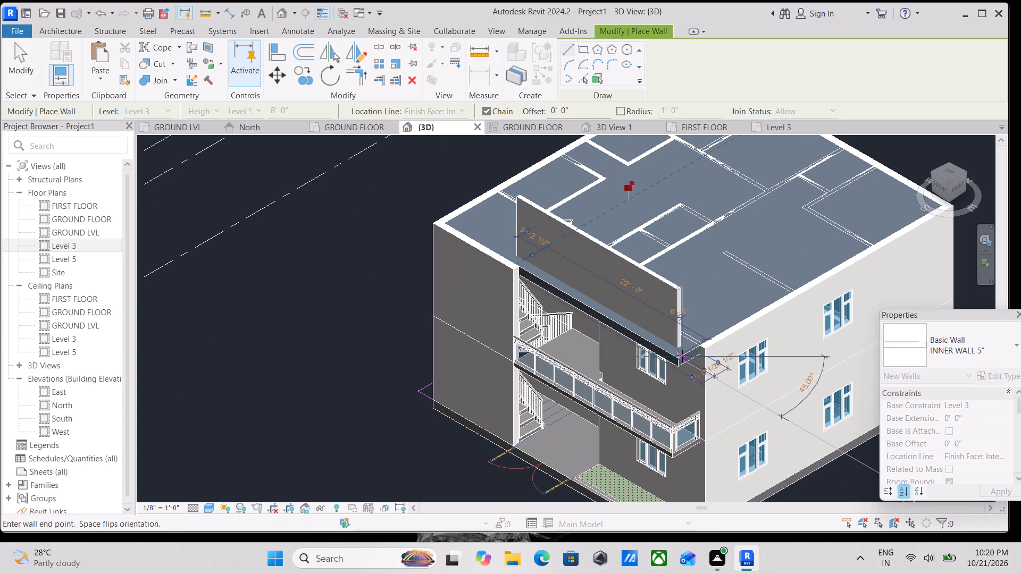
{"action": "key", "text": "Escape"}
{"action": "scroll", "coordinate": [665, 308], "scroll_direction": "down", "scroll_amount": 3}
{"action": "key", "text": "Escape"}
Examine how the new wall sits on the Level 3 roof edge from the front and from a raised front angle.
{"action": "left_click", "coordinate": [940, 187]}
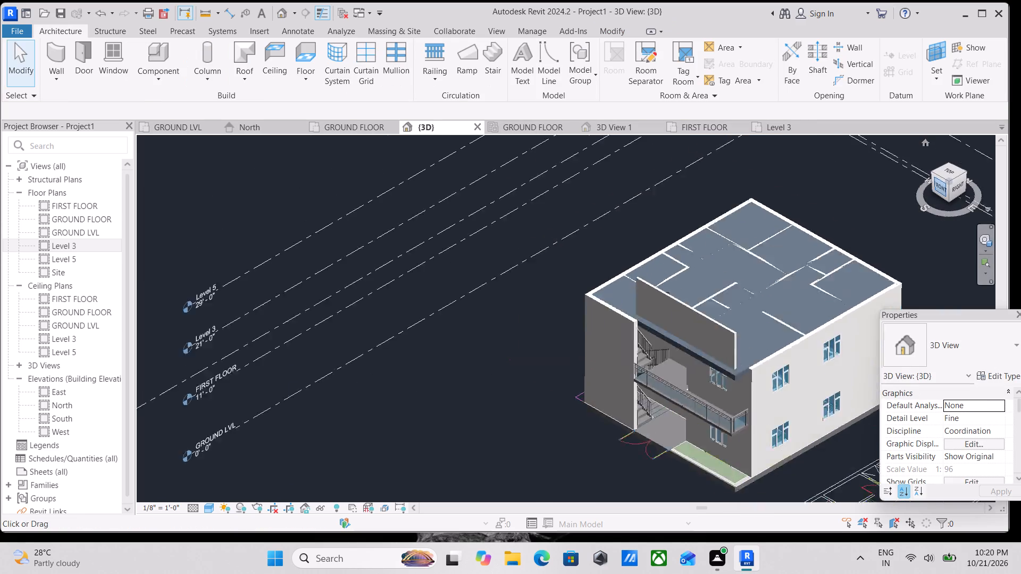
{"action": "scroll", "coordinate": [665, 295], "scroll_direction": "up", "scroll_amount": 2}
{"action": "scroll", "coordinate": [388, 289], "scroll_direction": "up", "scroll_amount": 9}
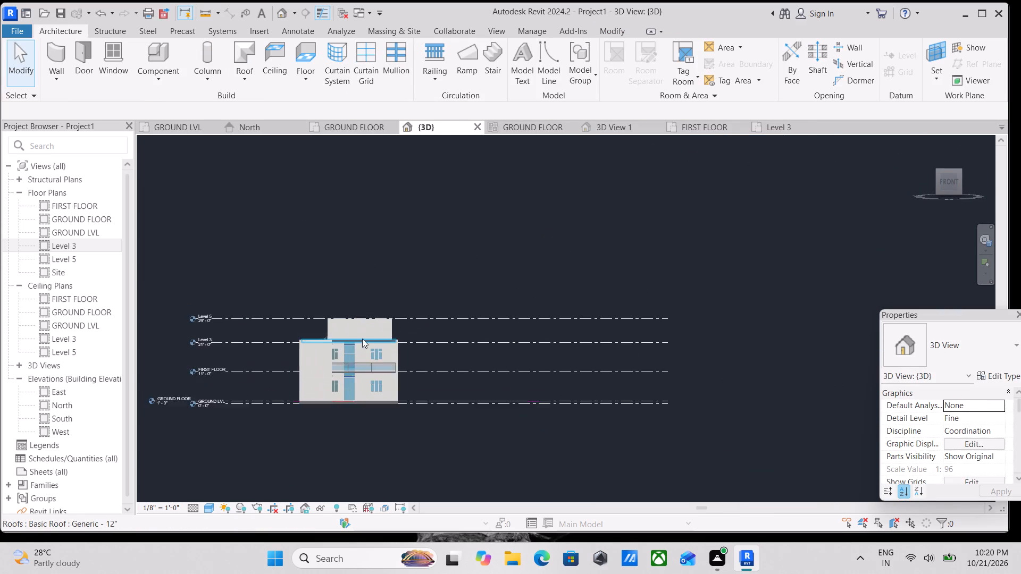
{"action": "scroll", "coordinate": [362, 339], "scroll_direction": "up", "scroll_amount": 9}
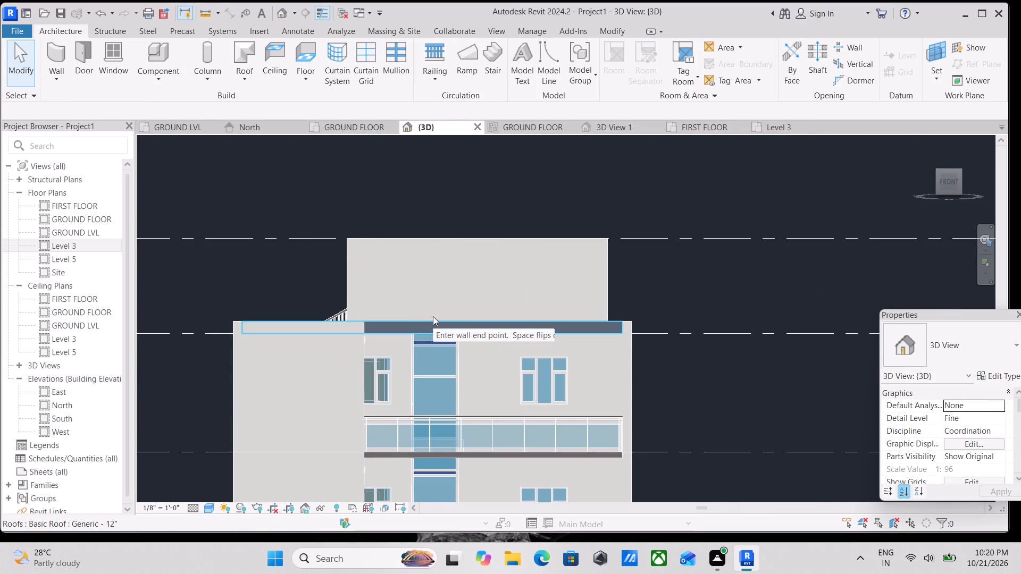
{"action": "left_click", "coordinate": [433, 316]}
{"action": "scroll", "coordinate": [473, 309], "scroll_direction": "down", "scroll_amount": 6}
{"action": "key", "text": "Escape"}
{"action": "scroll", "coordinate": [448, 306], "scroll_direction": "down", "scroll_amount": 1}
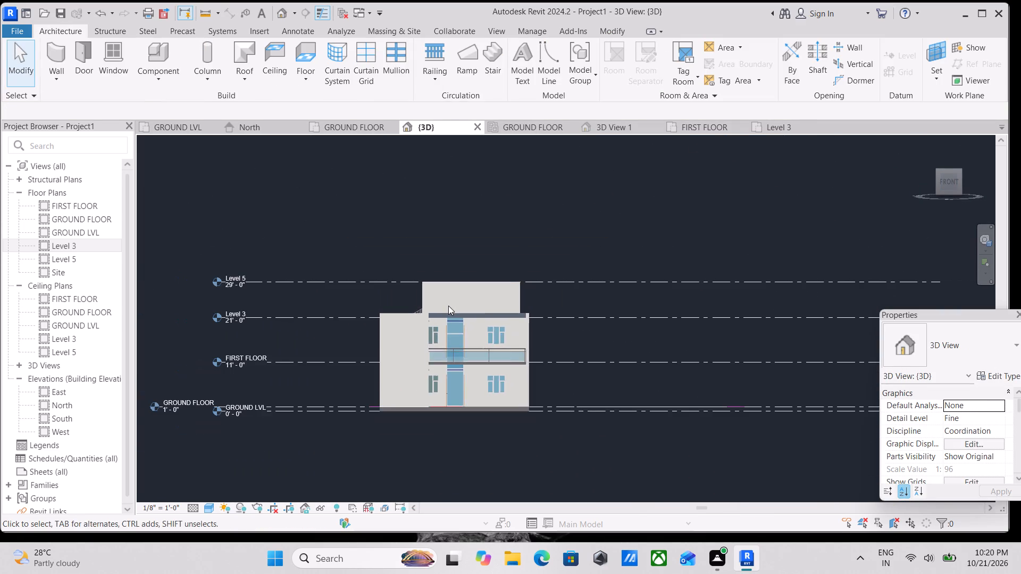
{"action": "middle_click_drag", "start_coordinate": [449, 290], "coordinate": [486, 370], "text": "shift"}
{"action": "scroll", "coordinate": [492, 373], "scroll_direction": "up", "scroll_amount": 3}
{"action": "key", "text": "Escape"}
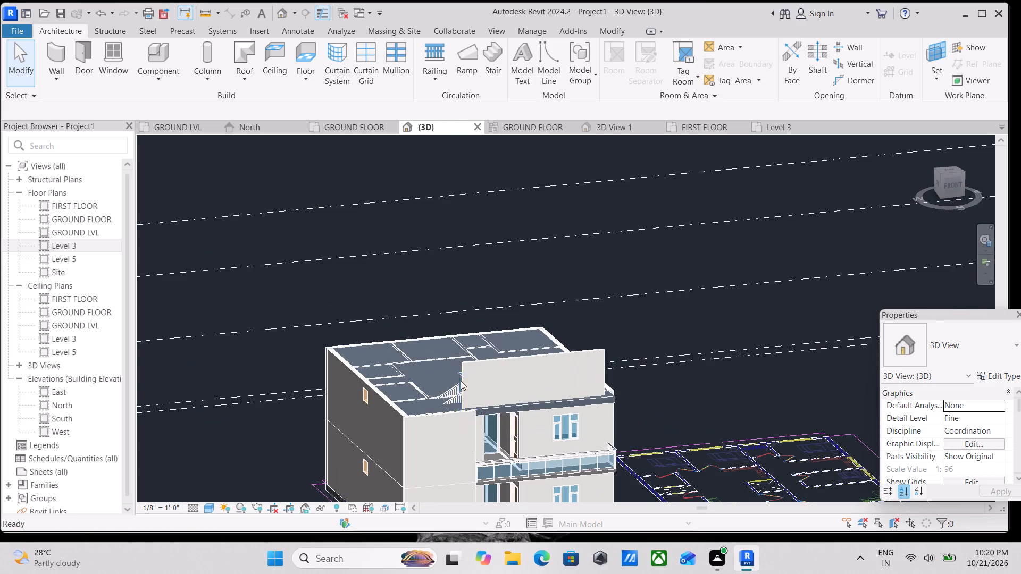
Stretch the base of the new roof-edge wall down to about 6" below Level 3.
{"action": "left_click", "coordinate": [464, 379]}
{"action": "scroll", "coordinate": [543, 431], "scroll_direction": "up", "scroll_amount": 3}
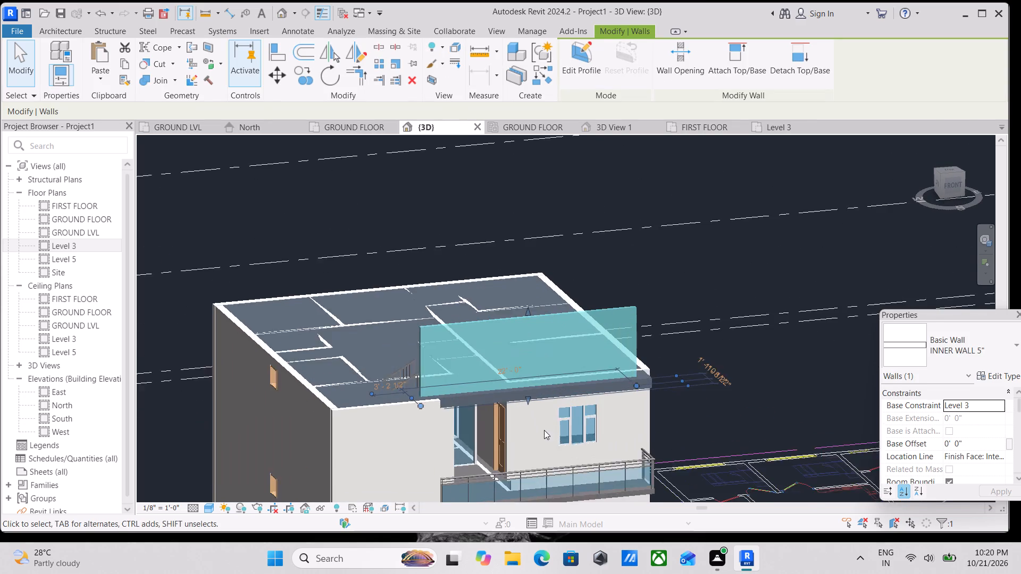
{"action": "scroll", "coordinate": [544, 430], "scroll_direction": "up", "scroll_amount": 3}
{"action": "left_click", "coordinate": [520, 385]}
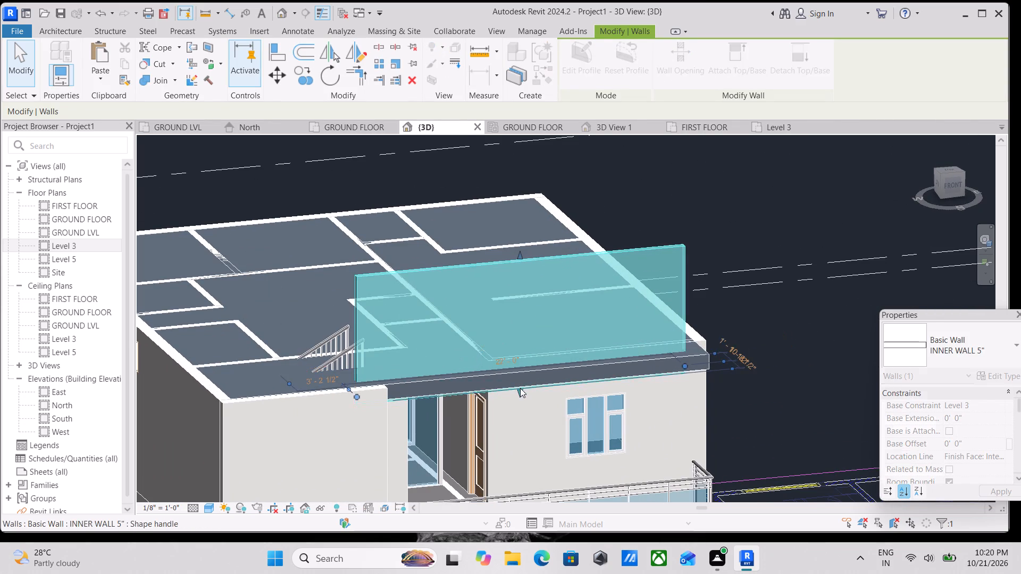
{"action": "key", "text": "Escape"}
Open the footprint sketch of the Level 3 Generic - 12" roof for editing.
{"action": "scroll", "coordinate": [526, 354], "scroll_direction": "down", "scroll_amount": 2}
{"action": "scroll", "coordinate": [572, 336], "scroll_direction": "down", "scroll_amount": 1}
{"action": "middle_click_drag", "start_coordinate": [572, 336], "coordinate": [584, 364]}
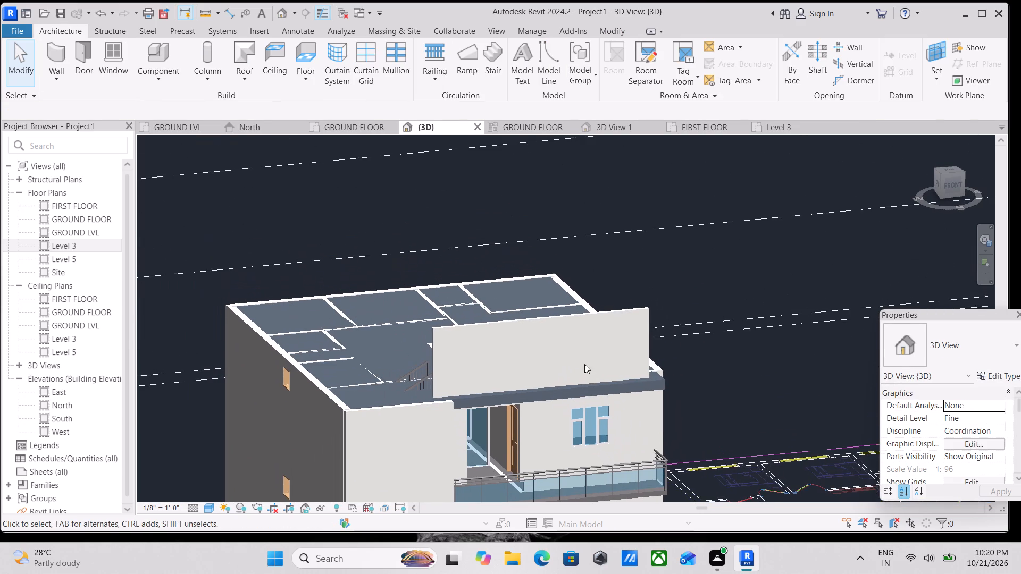
{"action": "scroll", "coordinate": [652, 367], "scroll_direction": "up", "scroll_amount": 2}
{"action": "left_click", "coordinate": [672, 389]}
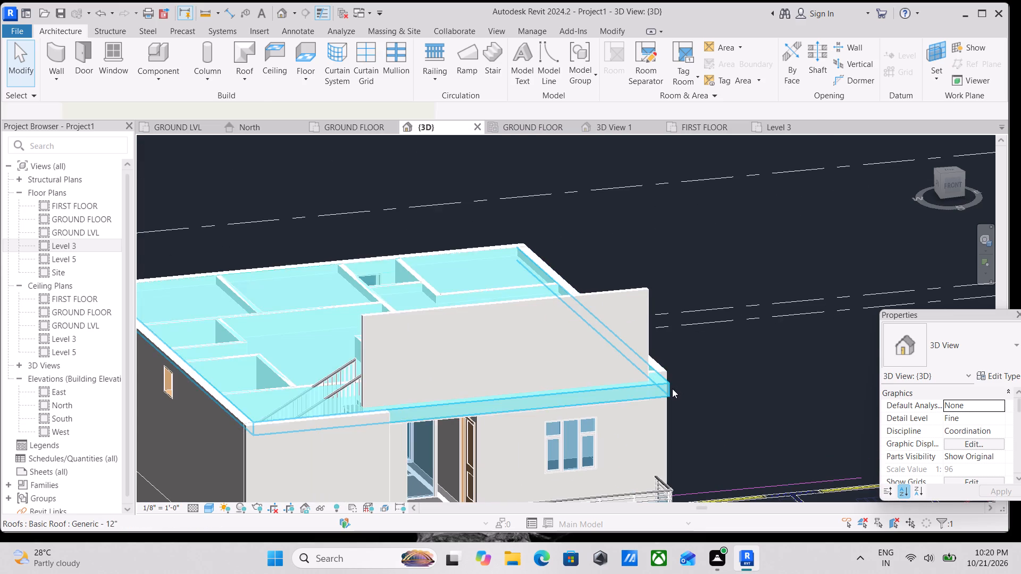
{"action": "scroll", "coordinate": [642, 356], "scroll_direction": "down", "scroll_amount": 1}
{"action": "middle_click", "coordinate": [642, 356]}
{"action": "scroll", "coordinate": [645, 349], "scroll_direction": "down", "scroll_amount": 1}
{"action": "middle_click_drag", "start_coordinate": [645, 349], "coordinate": [645, 368]}
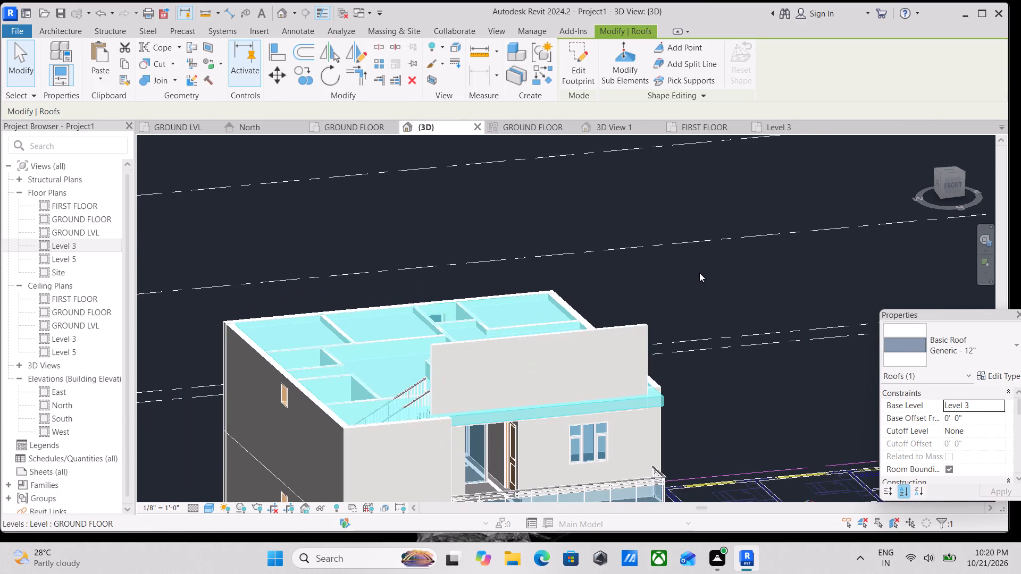
{"action": "middle_click_drag", "start_coordinate": [698, 266], "coordinate": [705, 300]}
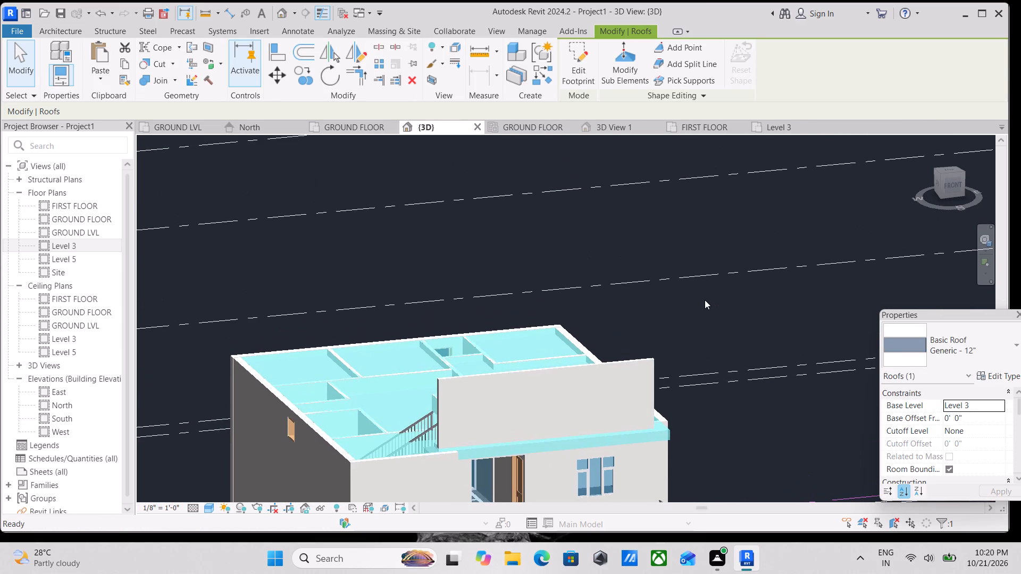
{"action": "left_click", "coordinate": [596, 66]}
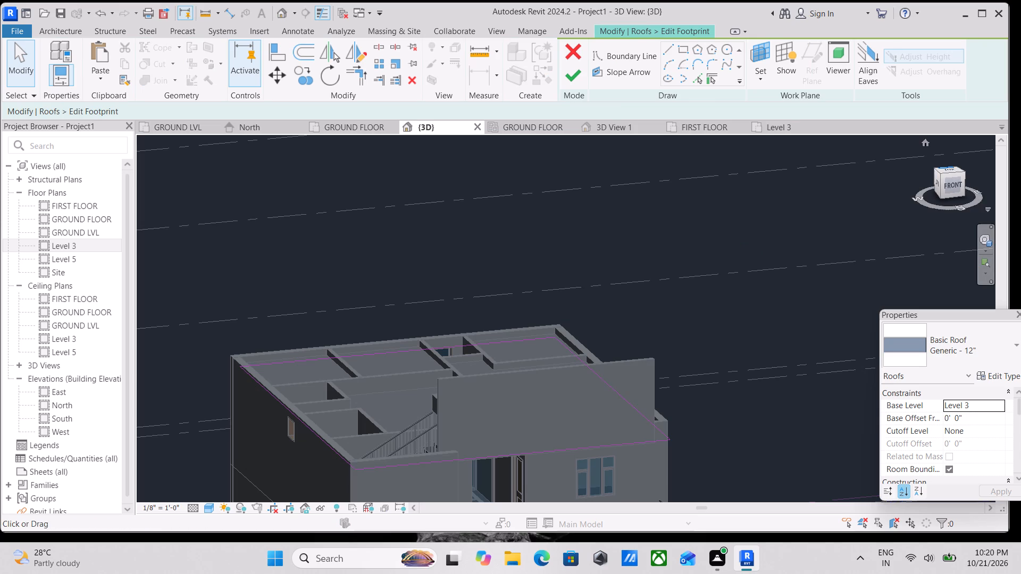
Move the roof's south boundary line over the balcony north to the new roof-edge wall and finish the footprint edit.
{"action": "left_click", "coordinate": [949, 172]}
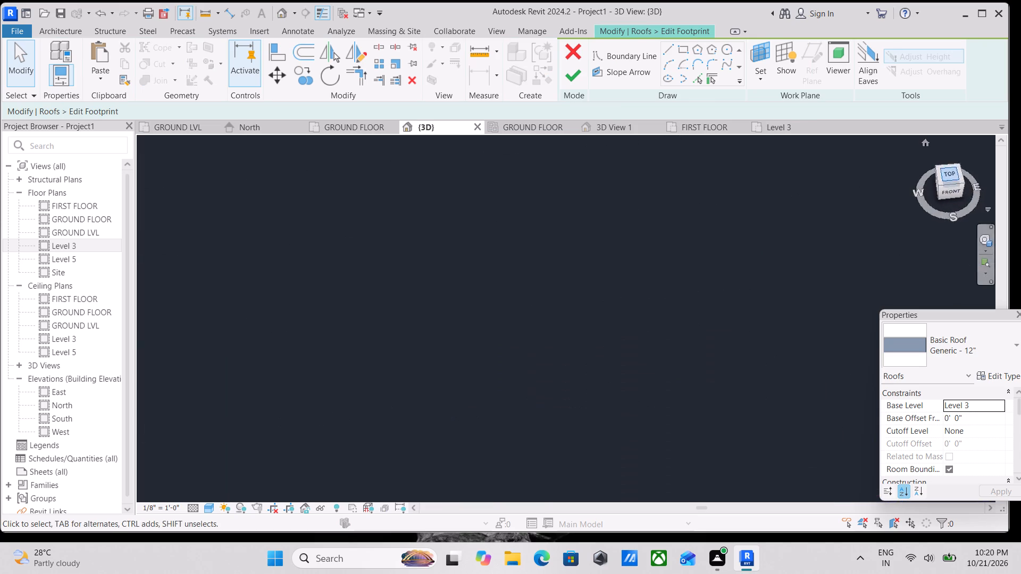
{"action": "scroll", "coordinate": [654, 400], "scroll_direction": "up", "scroll_amount": 3}
{"action": "scroll", "coordinate": [414, 301], "scroll_direction": "up", "scroll_amount": 10}
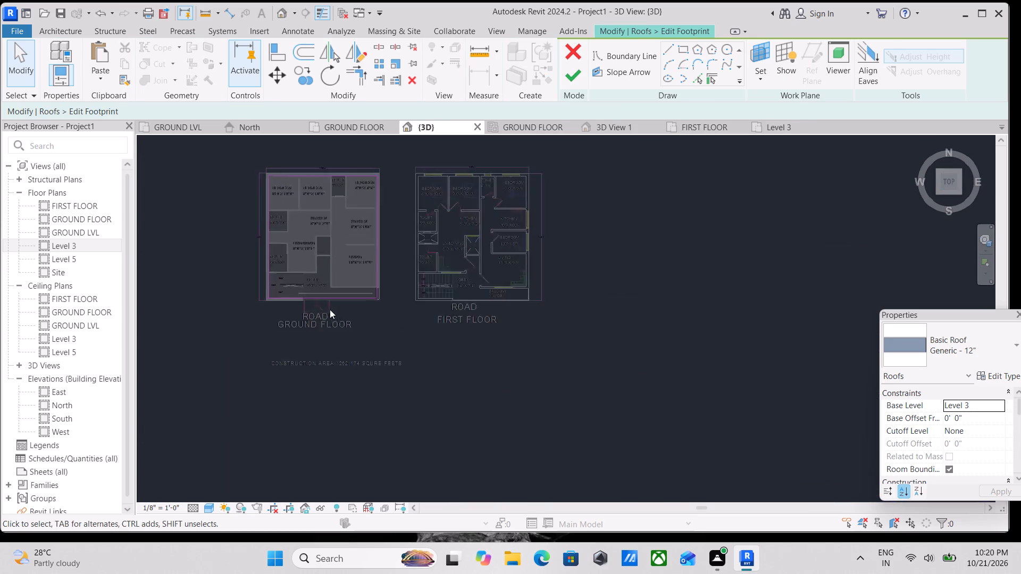
{"action": "scroll", "coordinate": [330, 309], "scroll_direction": "up", "scroll_amount": 10}
{"action": "left_click", "coordinate": [422, 264]}
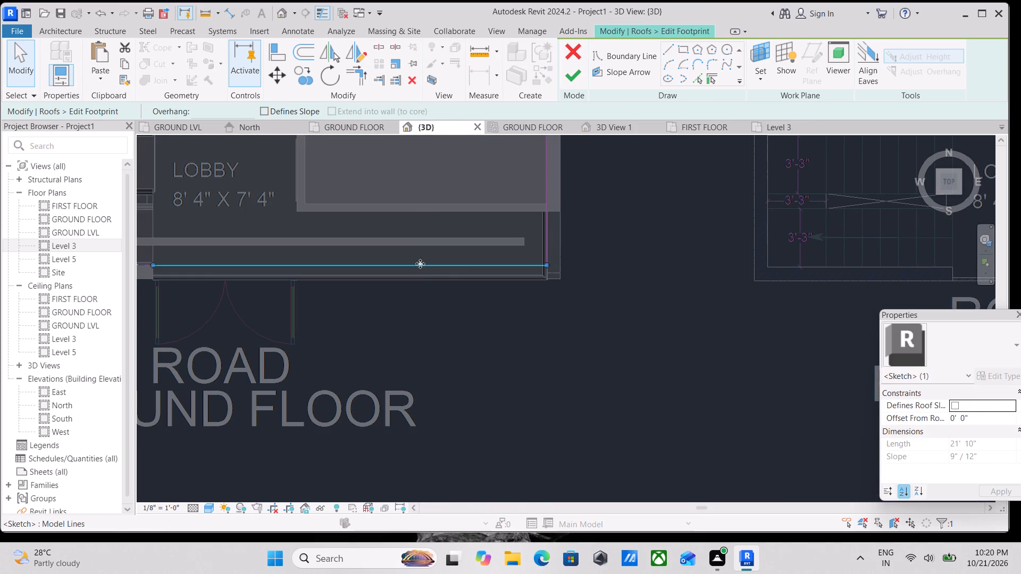
{"action": "middle_click_drag", "start_coordinate": [420, 264], "coordinate": [570, 334]}
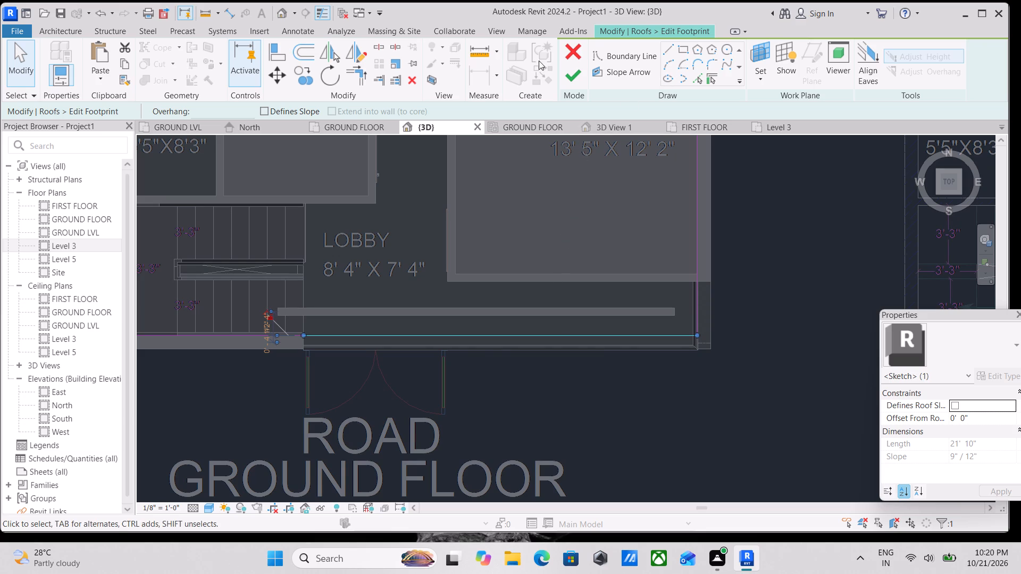
{"action": "left_click", "coordinate": [285, 75]}
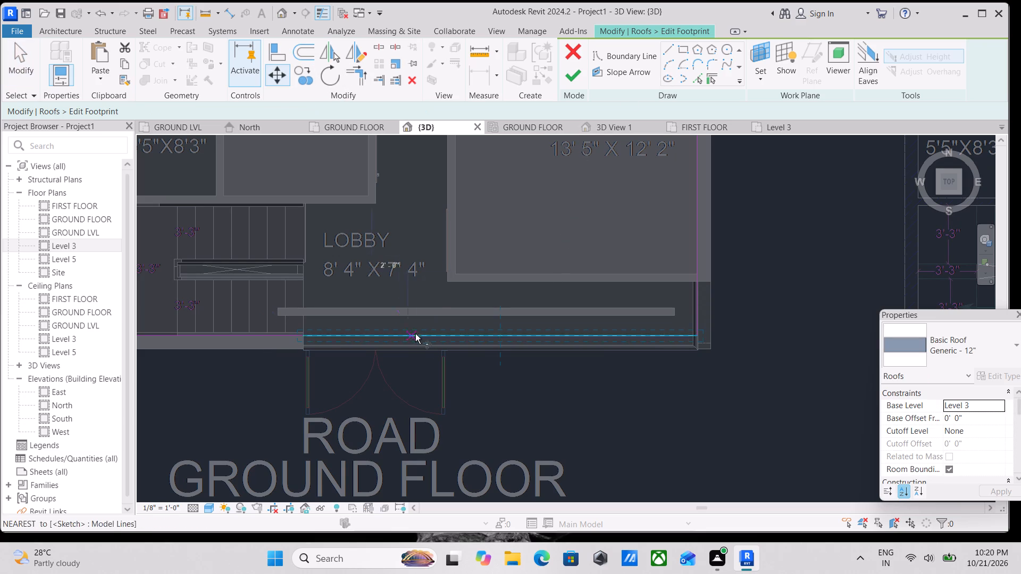
{"action": "left_click", "coordinate": [432, 337]}
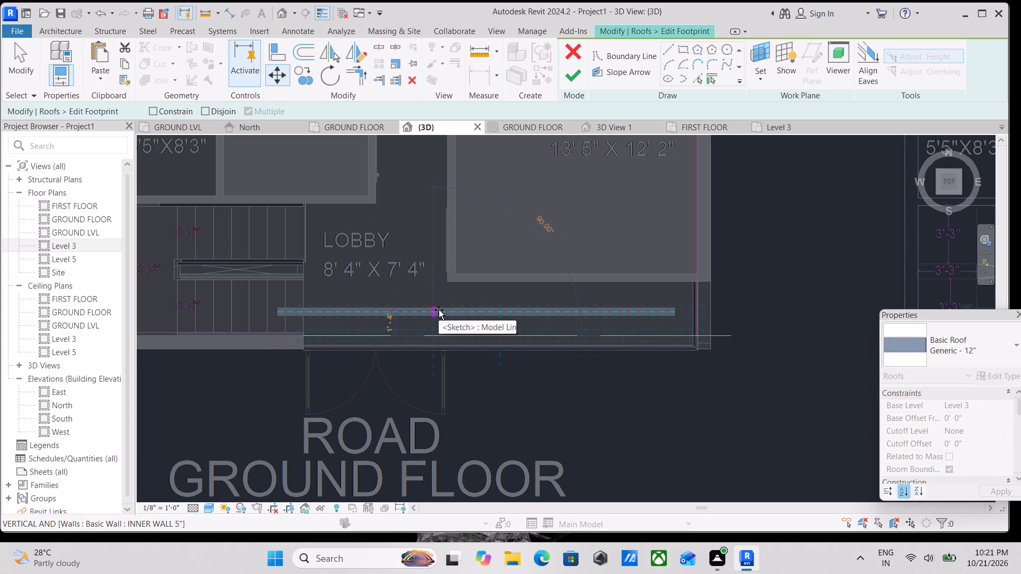
{"action": "left_click", "coordinate": [439, 307]}
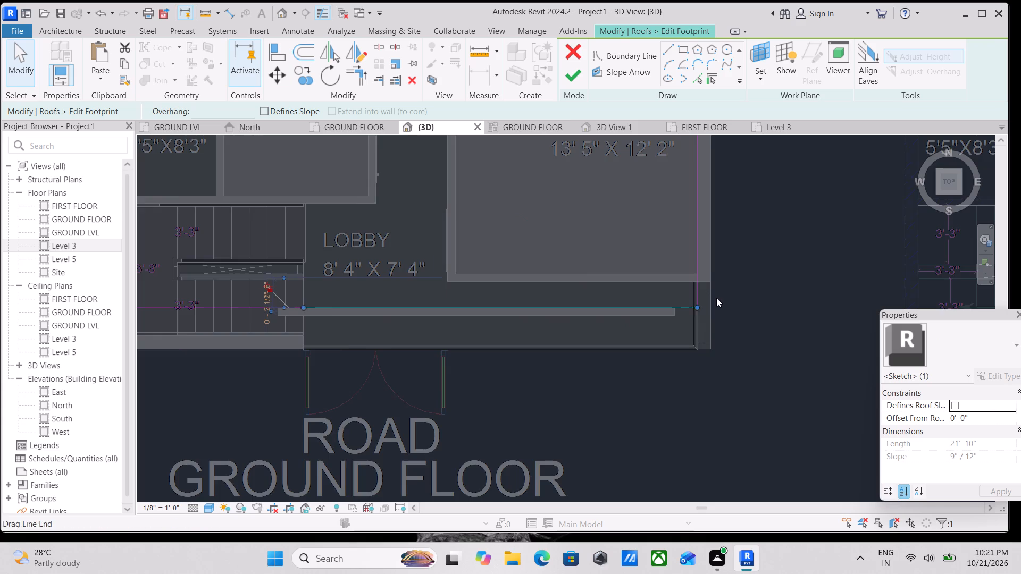
{"action": "scroll", "coordinate": [716, 298], "scroll_direction": "down", "scroll_amount": 1}
{"action": "middle_click_drag", "start_coordinate": [716, 298], "coordinate": [717, 303]}
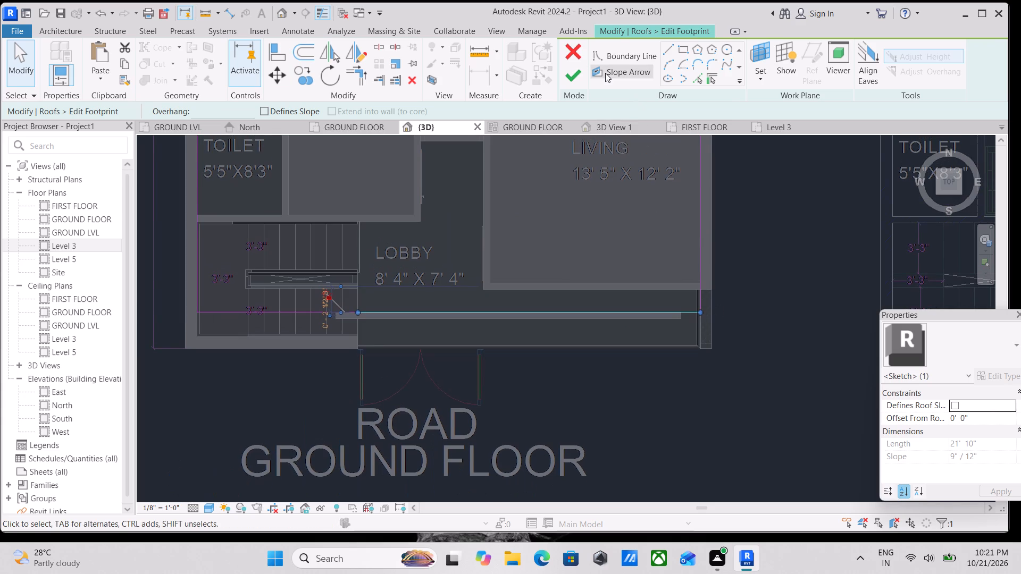
{"action": "left_click", "coordinate": [569, 75]}
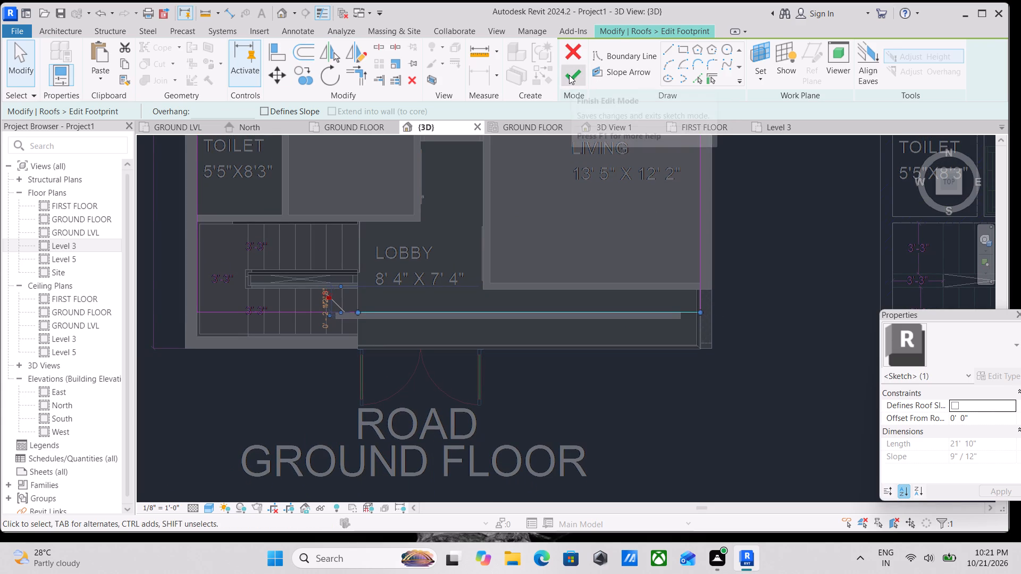
{"action": "scroll", "coordinate": [587, 156], "scroll_direction": "down", "scroll_amount": 1}
{"action": "middle_click_drag", "start_coordinate": [587, 156], "coordinate": [590, 165]}
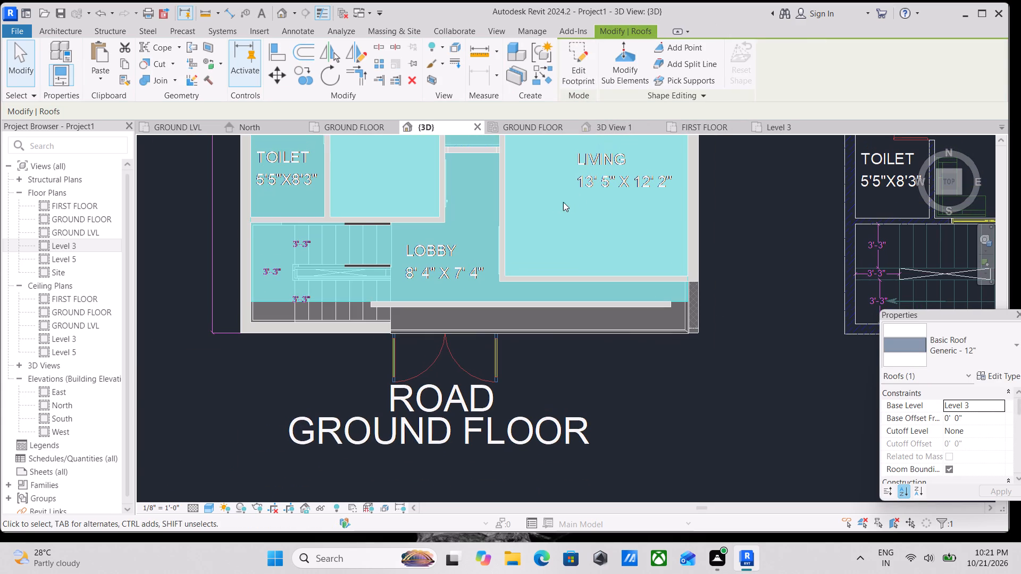
{"action": "key", "text": "Escape"}
Examine the shifted roof edge against the new wall and the stairwell, from above and from a south-west angle.
{"action": "scroll", "coordinate": [521, 208], "scroll_direction": "down", "scroll_amount": 3}
{"action": "middle_click_drag", "start_coordinate": [521, 208], "coordinate": [526, 226]}
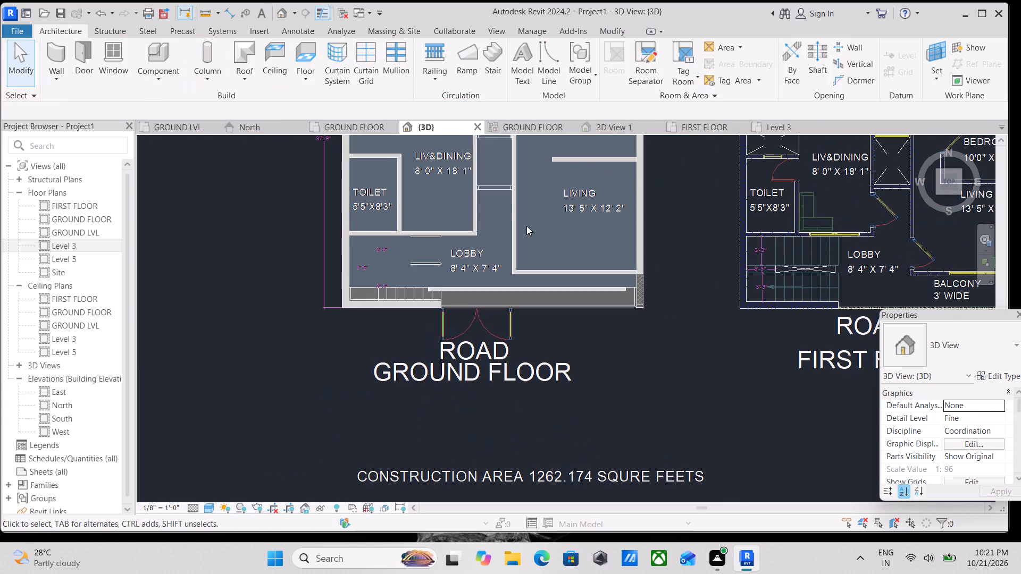
{"action": "left_click", "coordinate": [549, 290]}
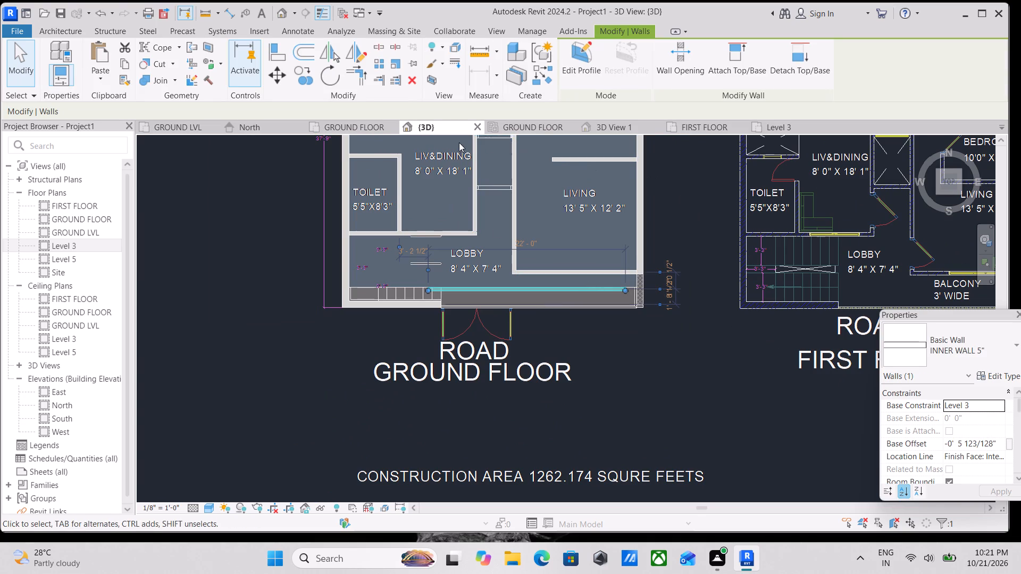
{"action": "key", "text": "Escape"}
{"action": "scroll", "coordinate": [465, 176], "scroll_direction": "down", "scroll_amount": 2}
{"action": "scroll", "coordinate": [510, 206], "scroll_direction": "down", "scroll_amount": 3}
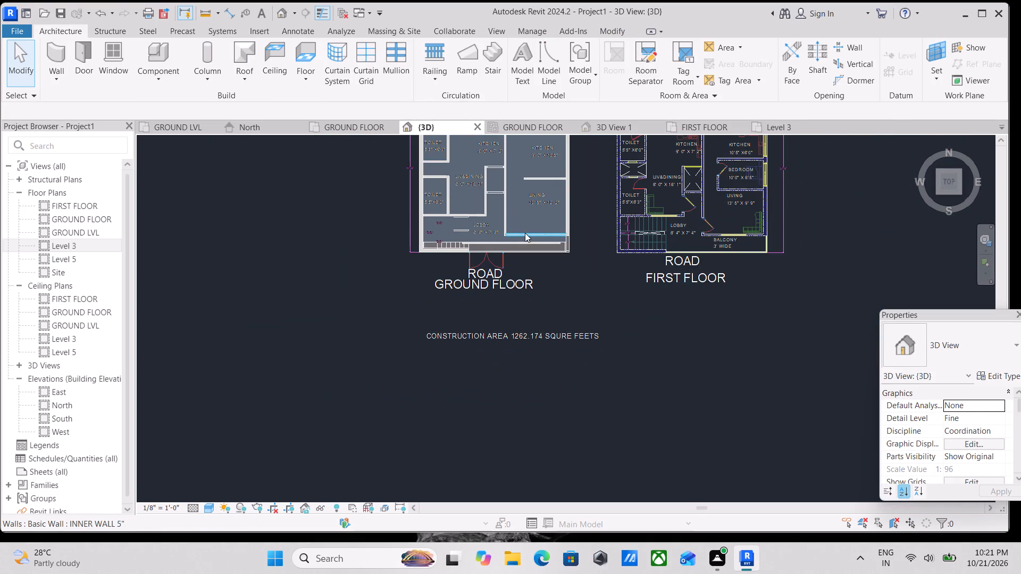
{"action": "middle_click_drag", "start_coordinate": [525, 233], "coordinate": [565, 104], "text": "shift"}
{"action": "middle_click_drag", "start_coordinate": [563, 373], "coordinate": [567, 234]}
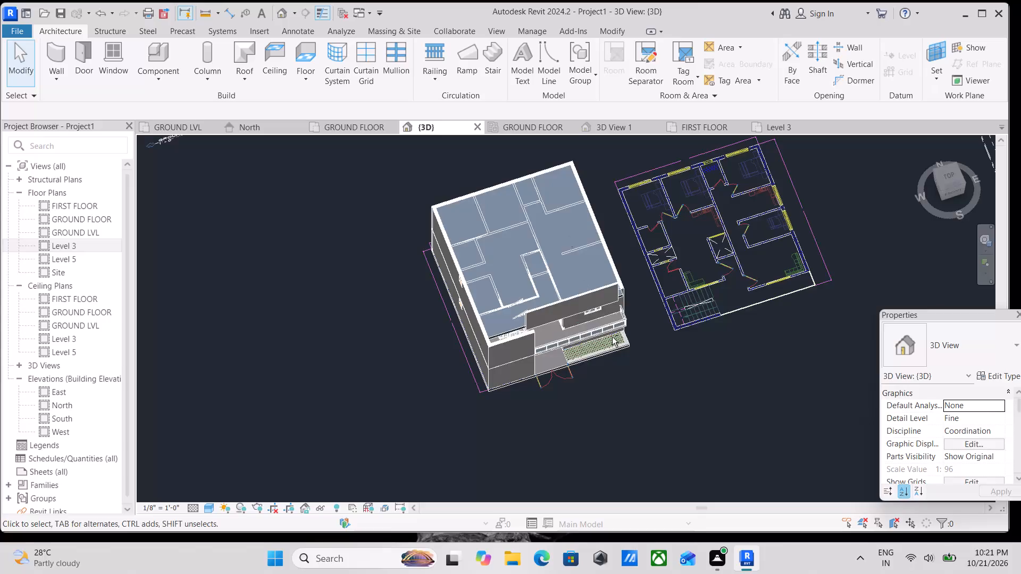
{"action": "middle_click_drag", "start_coordinate": [606, 312], "coordinate": [629, 217], "text": "shift"}
{"action": "scroll", "coordinate": [690, 359], "scroll_direction": "up", "scroll_amount": 11}
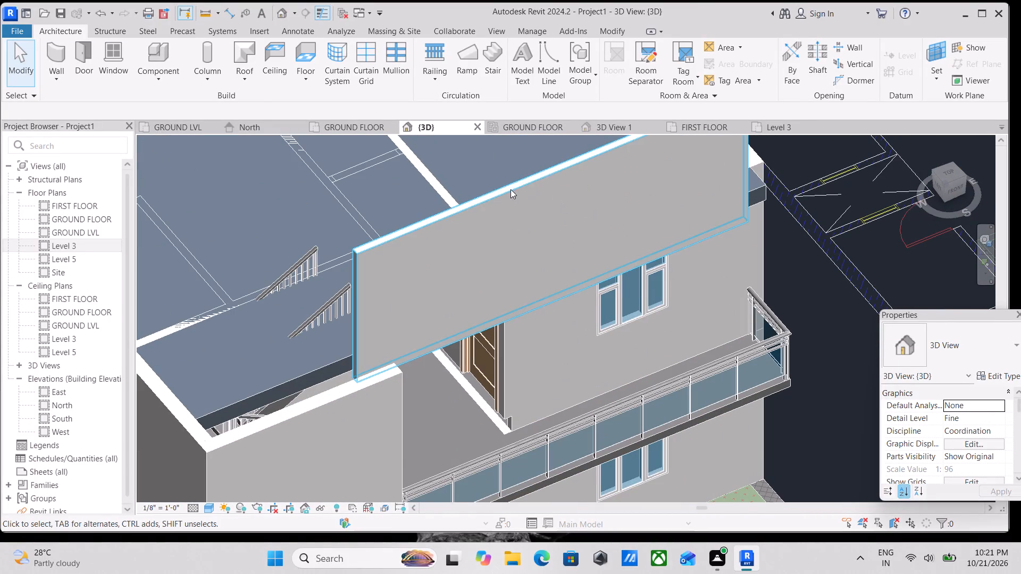
Delete the INNER WALL 5" wall standing along the Level 3 roof edge above the balcony.
{"action": "left_click", "coordinate": [500, 188]}
{"action": "middle_click_drag", "start_coordinate": [520, 201], "coordinate": [509, 260]}
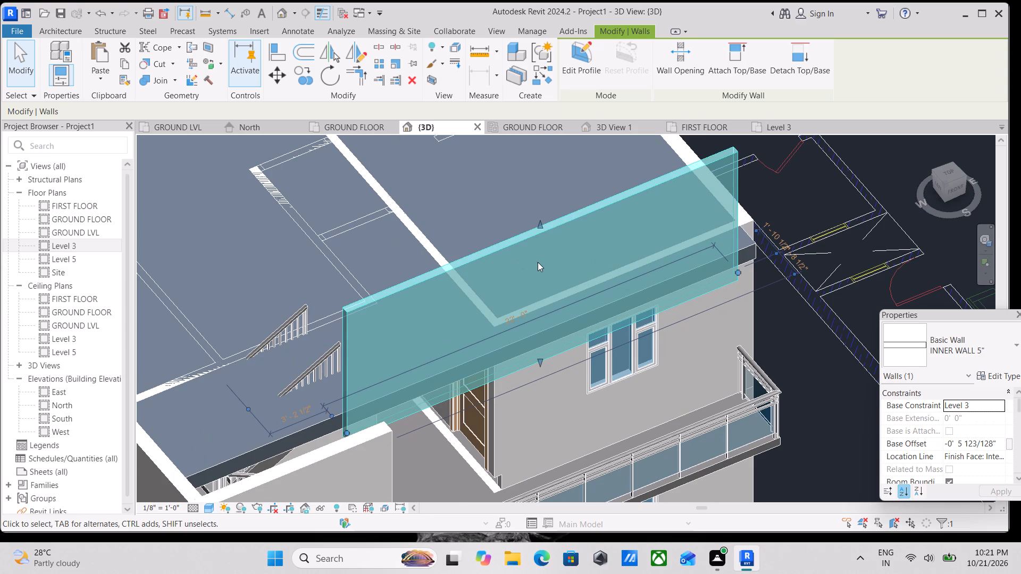
{"action": "scroll", "coordinate": [539, 265], "scroll_direction": "down", "scroll_amount": 2}
{"action": "middle_click_drag", "start_coordinate": [539, 265], "coordinate": [645, 296]}
{"action": "scroll", "coordinate": [645, 296], "scroll_direction": "down", "scroll_amount": 1}
{"action": "middle_click_drag", "start_coordinate": [645, 296], "coordinate": [633, 206]}
{"action": "scroll", "coordinate": [639, 256], "scroll_direction": "down", "scroll_amount": 1}
{"action": "middle_click_drag", "start_coordinate": [639, 256], "coordinate": [643, 215]}
{"action": "middle_click_drag", "start_coordinate": [643, 217], "coordinate": [648, 264]}
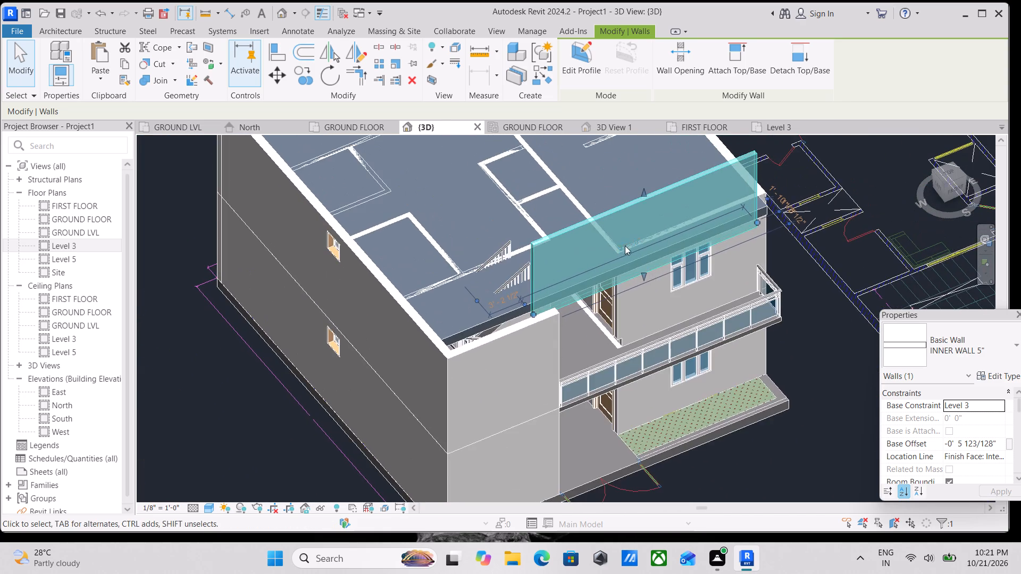
{"action": "scroll", "coordinate": [620, 235], "scroll_direction": "up", "scroll_amount": 2}
{"action": "middle_click_drag", "start_coordinate": [621, 235], "coordinate": [638, 266]}
{"action": "scroll", "coordinate": [640, 244], "scroll_direction": "up", "scroll_amount": 2}
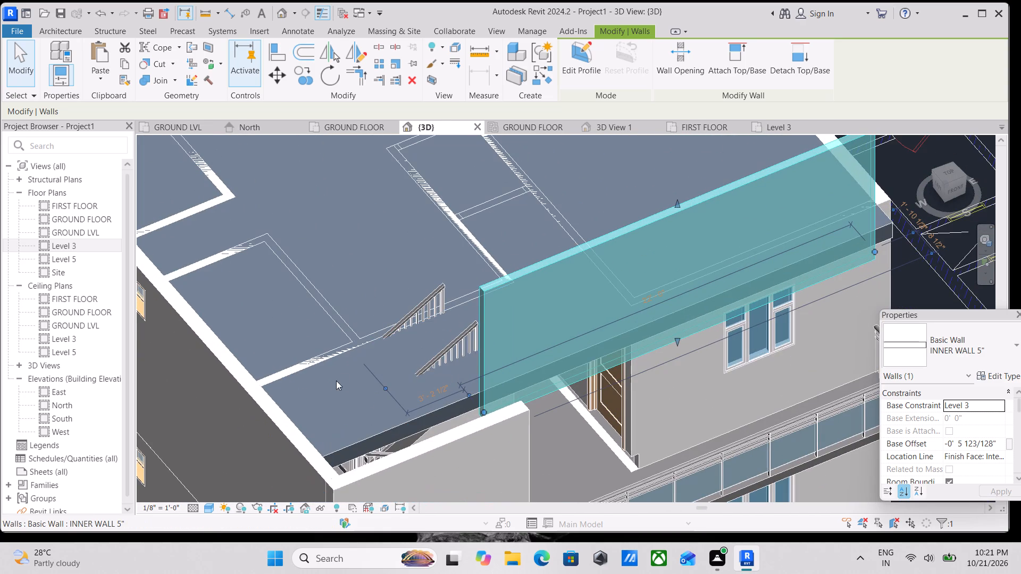
{"action": "scroll", "coordinate": [403, 356], "scroll_direction": "down", "scroll_amount": 3}
{"action": "middle_click_drag", "start_coordinate": [405, 355], "coordinate": [430, 354]}
{"action": "right_click", "coordinate": [518, 332]}
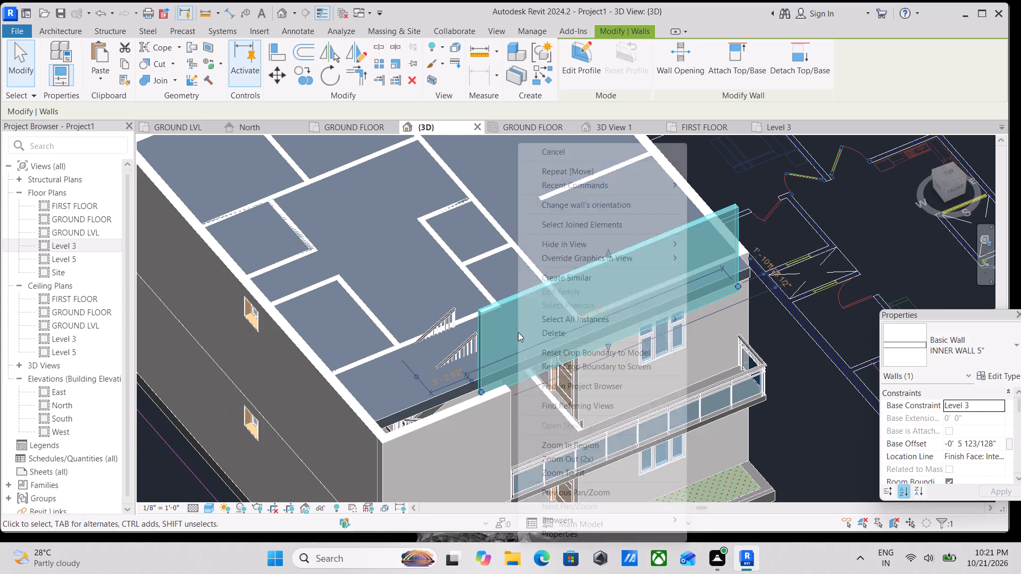
{"action": "left_click", "coordinate": [595, 326]}
View the building from directly above and start the Wall command for INNER WALL 5" on Level 3.
{"action": "scroll", "coordinate": [587, 315], "scroll_direction": "down", "scroll_amount": 1}
{"action": "middle_click_drag", "start_coordinate": [587, 315], "coordinate": [621, 414]}
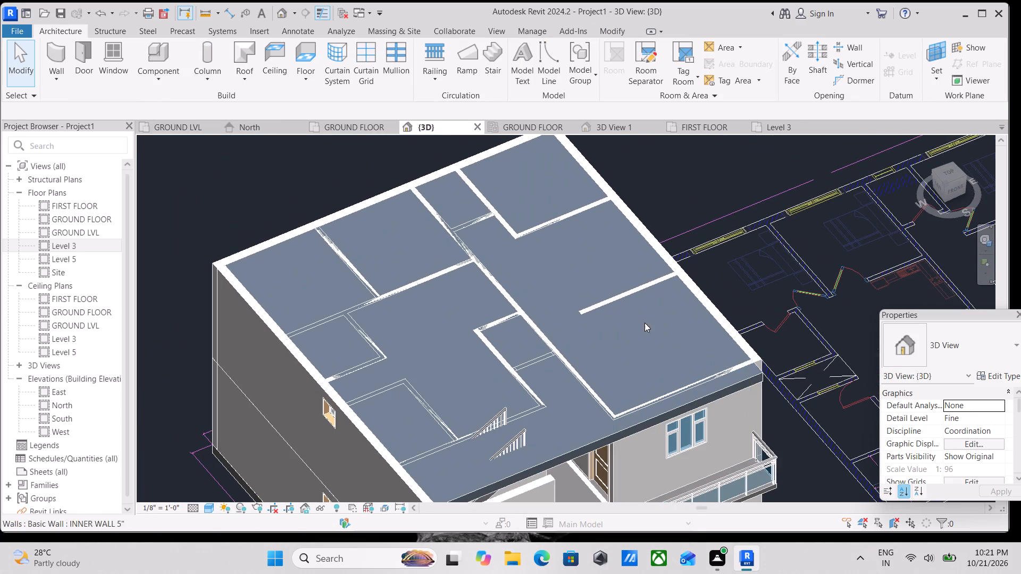
{"action": "left_click", "coordinate": [946, 180]}
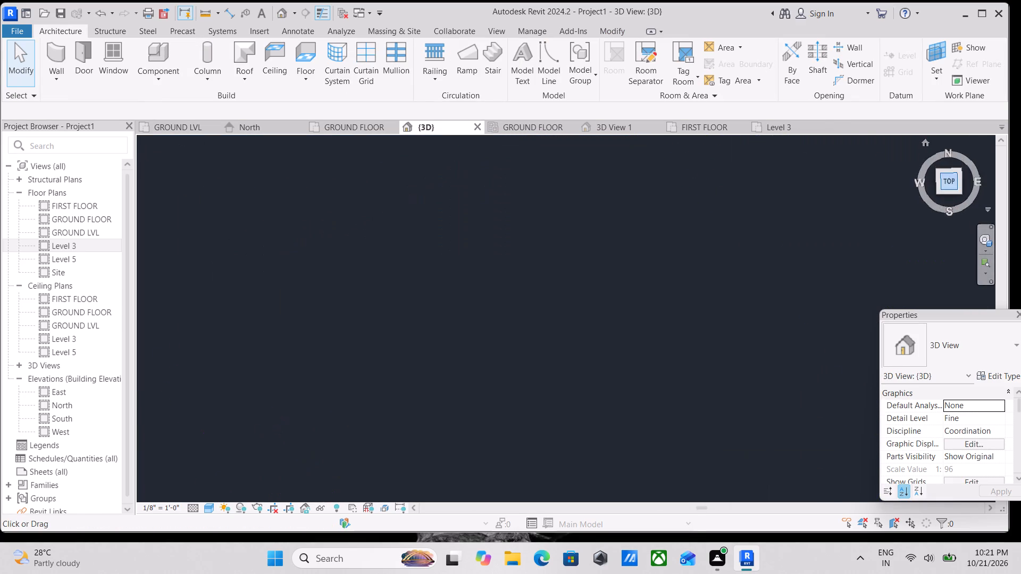
{"action": "scroll", "coordinate": [673, 273], "scroll_direction": "up", "scroll_amount": 3}
{"action": "scroll", "coordinate": [194, 336], "scroll_direction": "up", "scroll_amount": 4}
{"action": "scroll", "coordinate": [321, 326], "scroll_direction": "up", "scroll_amount": 5}
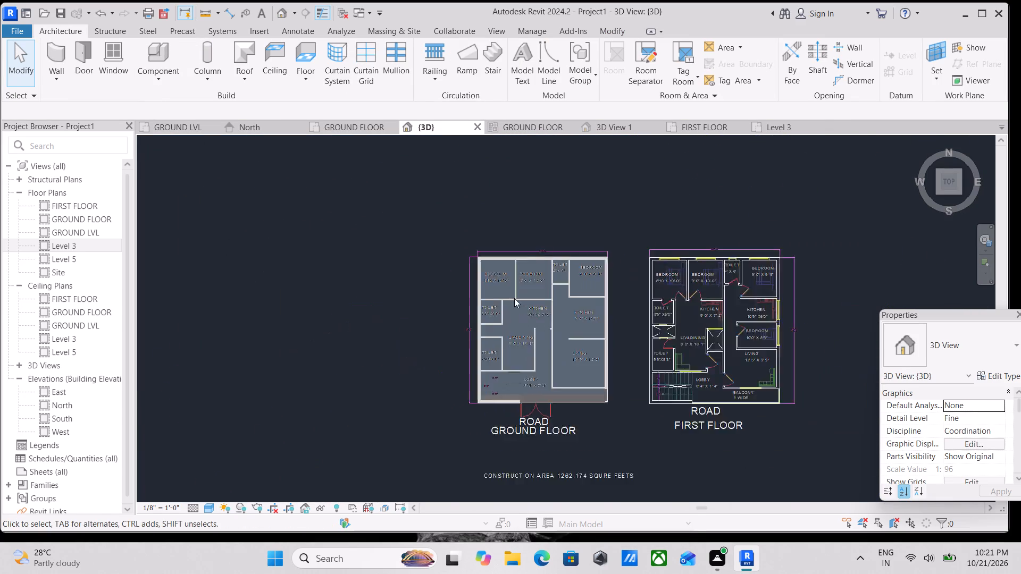
{"action": "scroll", "coordinate": [514, 298], "scroll_direction": "up", "scroll_amount": 5}
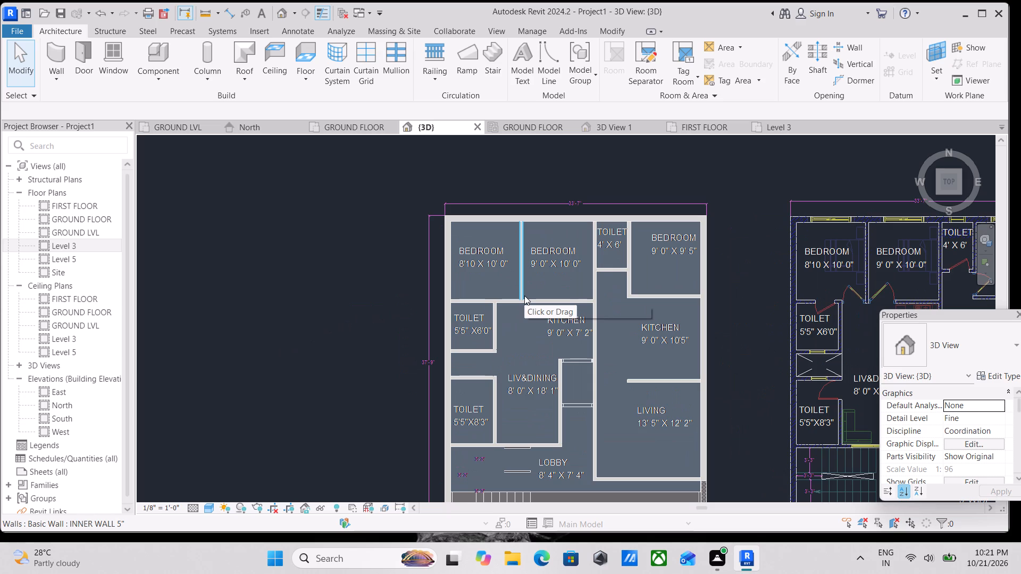
{"action": "type", "text": "wa"}
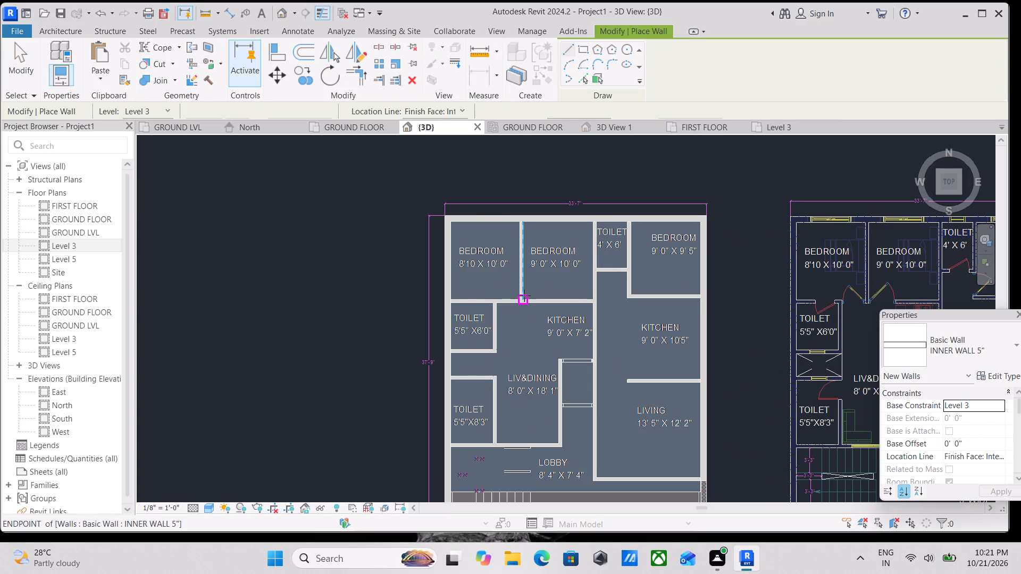
{"action": "scroll", "coordinate": [484, 218], "scroll_direction": "up", "scroll_amount": 5}
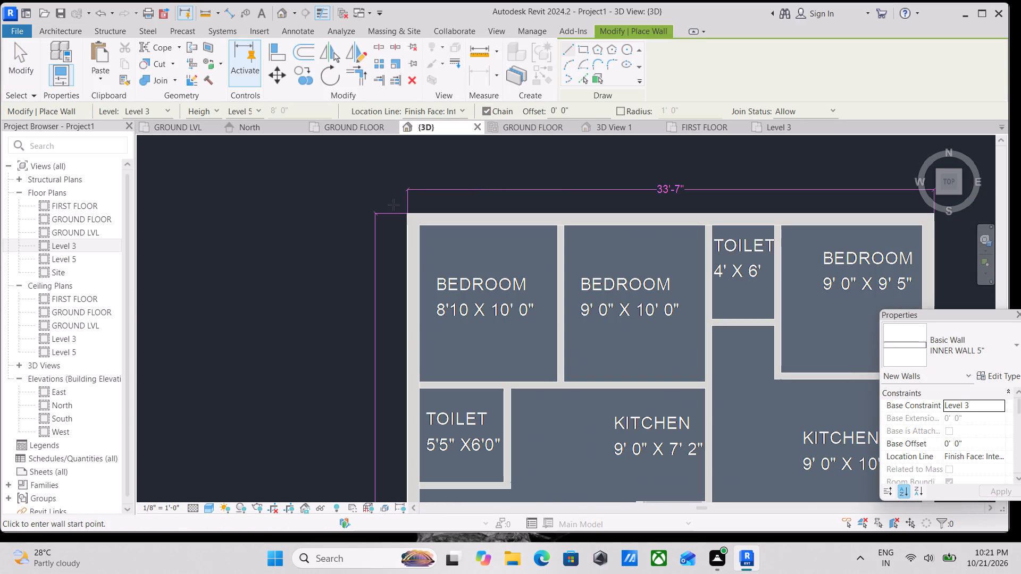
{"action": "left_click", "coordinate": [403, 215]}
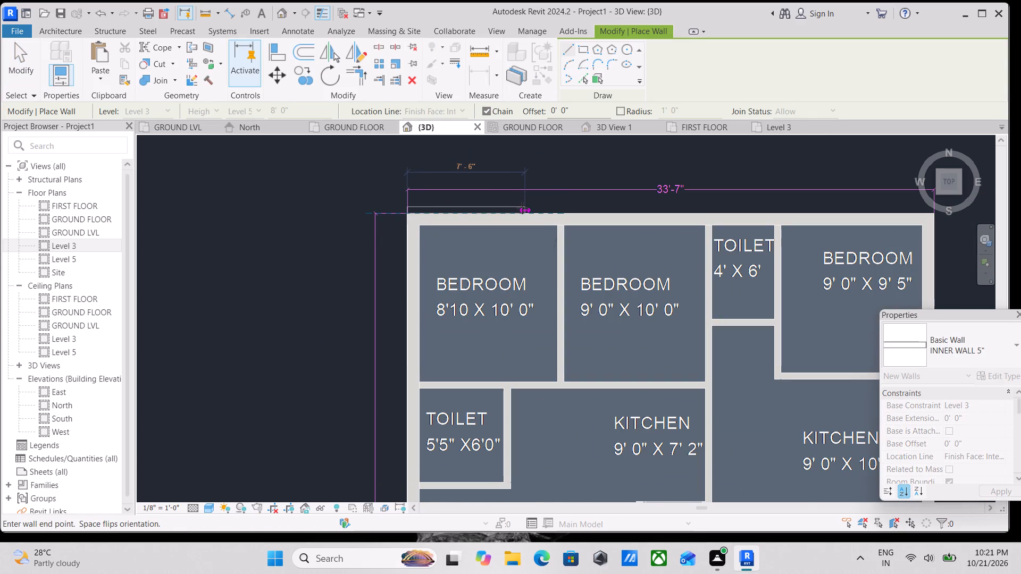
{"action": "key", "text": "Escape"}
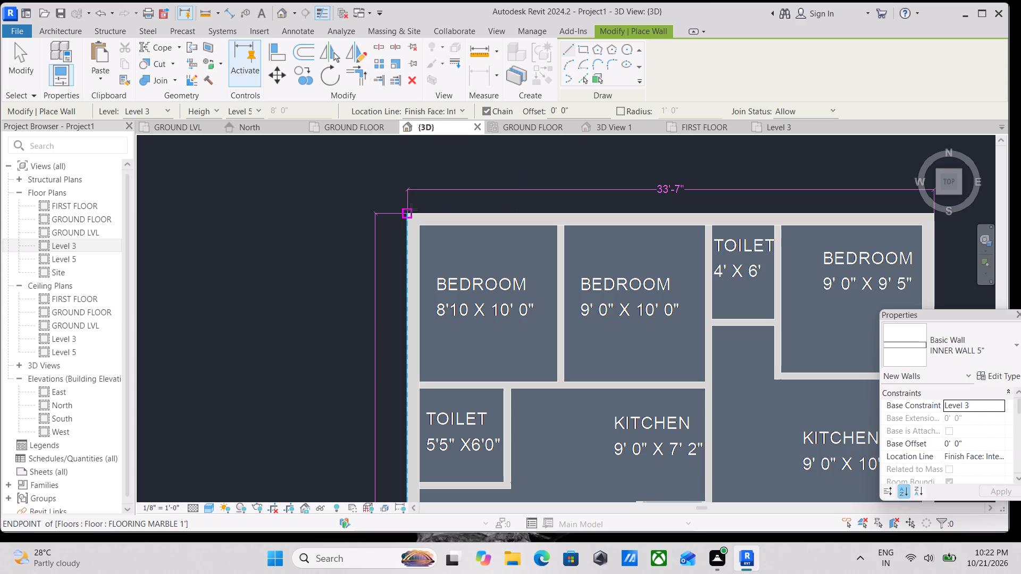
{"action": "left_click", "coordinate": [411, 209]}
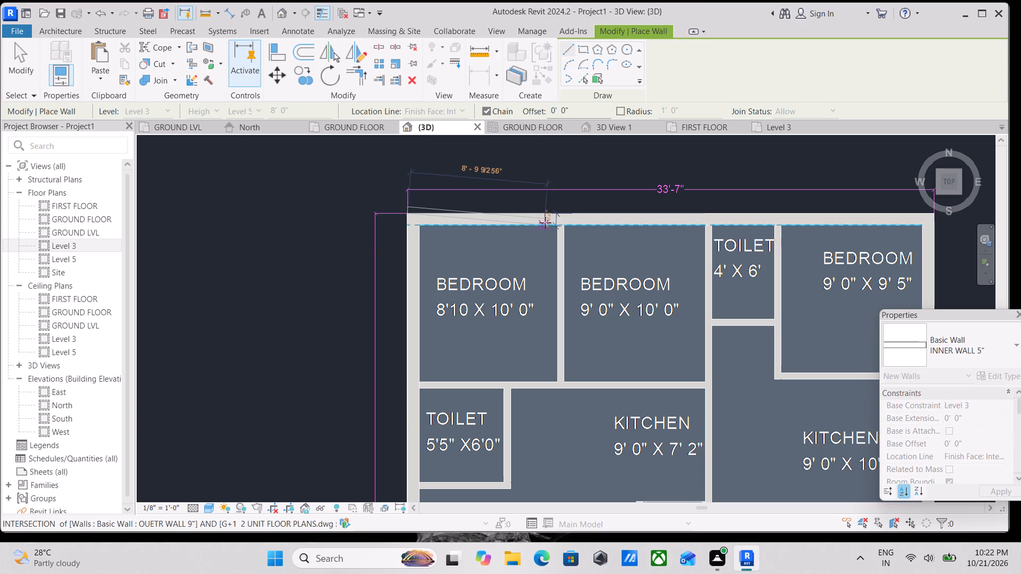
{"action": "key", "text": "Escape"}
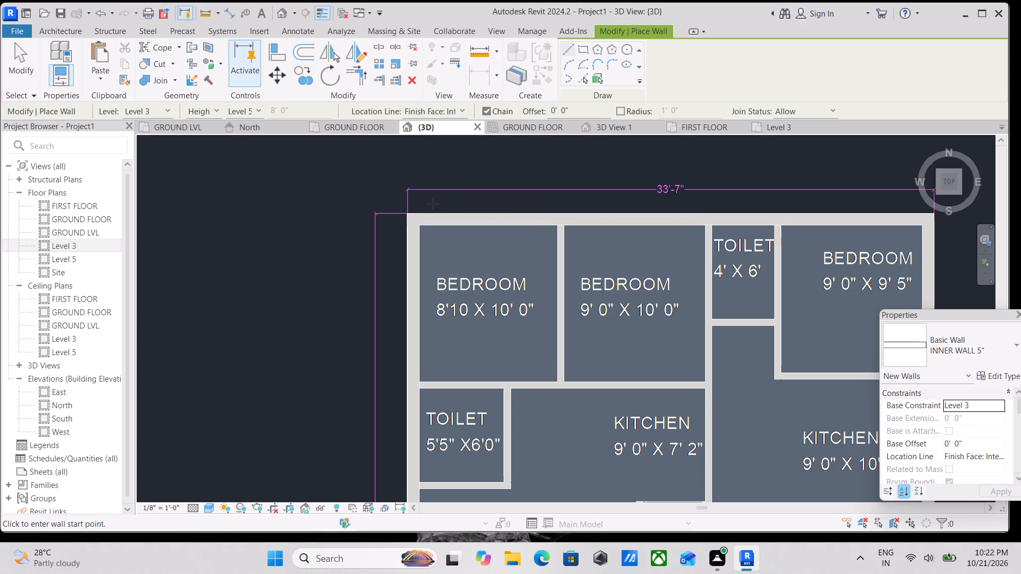
Set the new walls' top constraint to Unconnected with an unconnected height of 5'.
{"action": "left_click", "coordinate": [990, 410]}
{"action": "left_click", "coordinate": [1000, 408]}
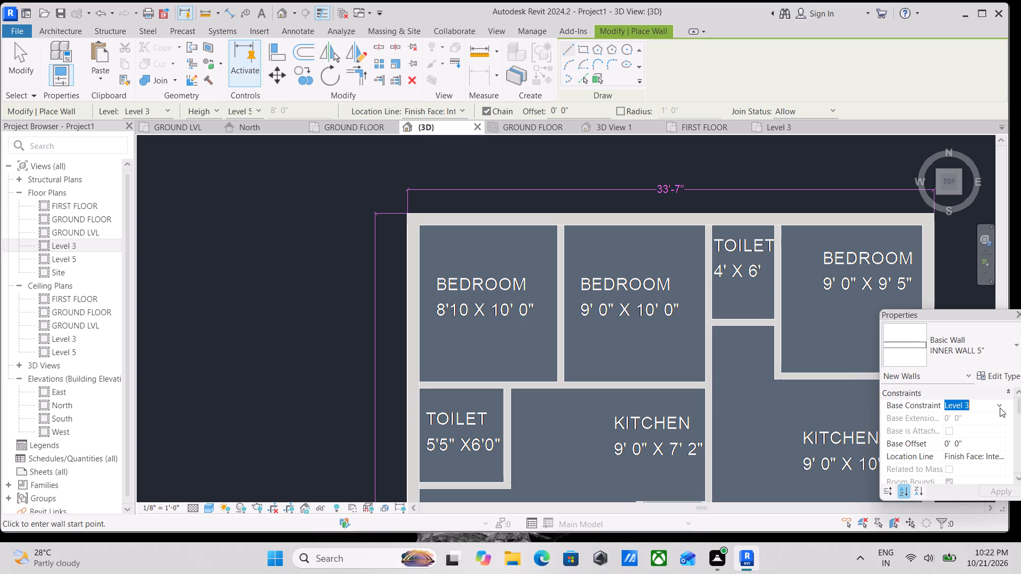
{"action": "key", "text": "Escape"}
{"action": "scroll", "coordinate": [1012, 437], "scroll_direction": "down", "scroll_amount": 2}
{"action": "left_click", "coordinate": [997, 434]}
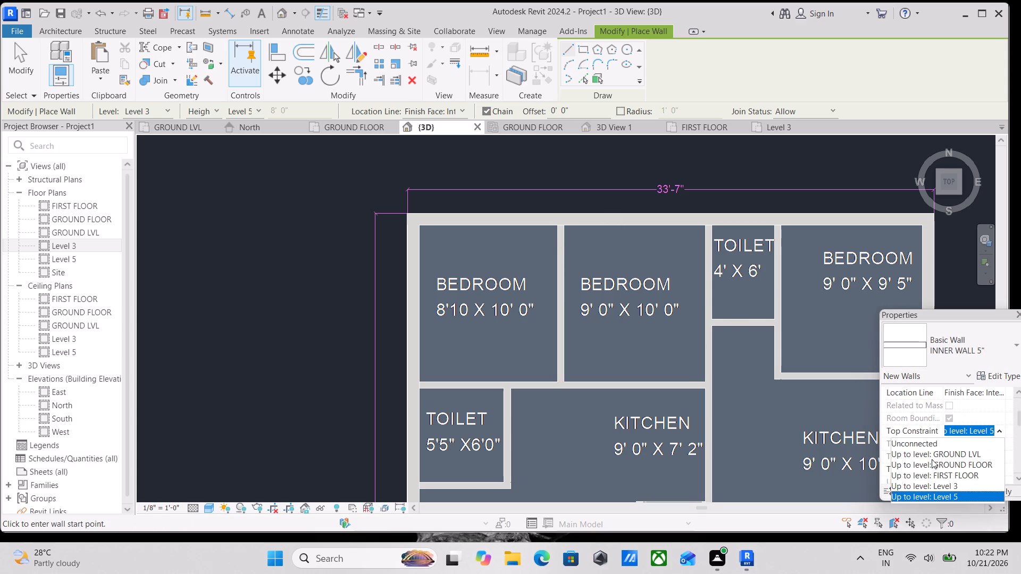
{"action": "scroll", "coordinate": [951, 480], "scroll_direction": "down", "scroll_amount": 4}
{"action": "scroll", "coordinate": [919, 473], "scroll_direction": "up", "scroll_amount": 4}
{"action": "left_click", "coordinate": [924, 444]}
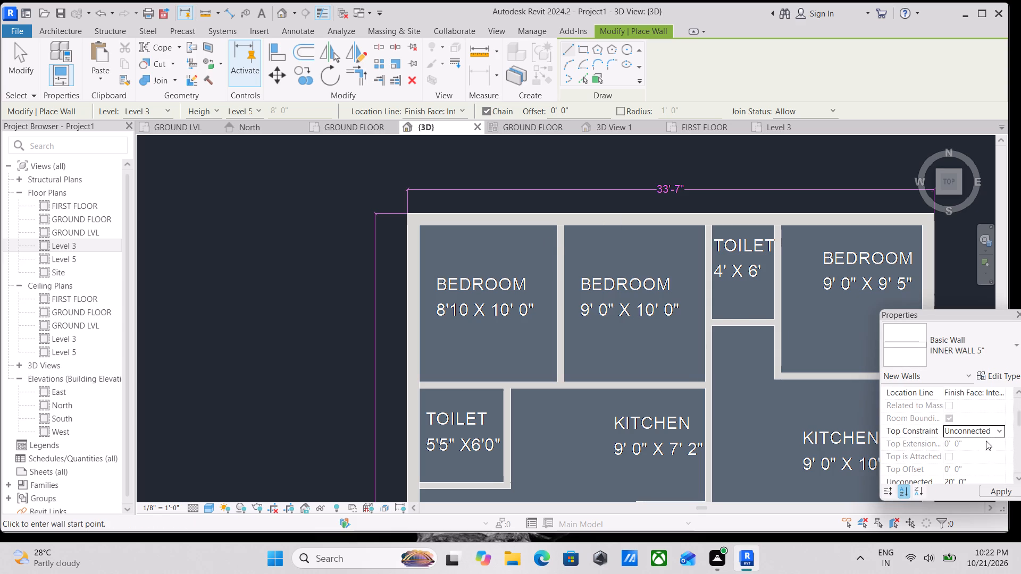
{"action": "scroll", "coordinate": [977, 443], "scroll_direction": "down", "scroll_amount": 2}
{"action": "left_click", "coordinate": [975, 402]}
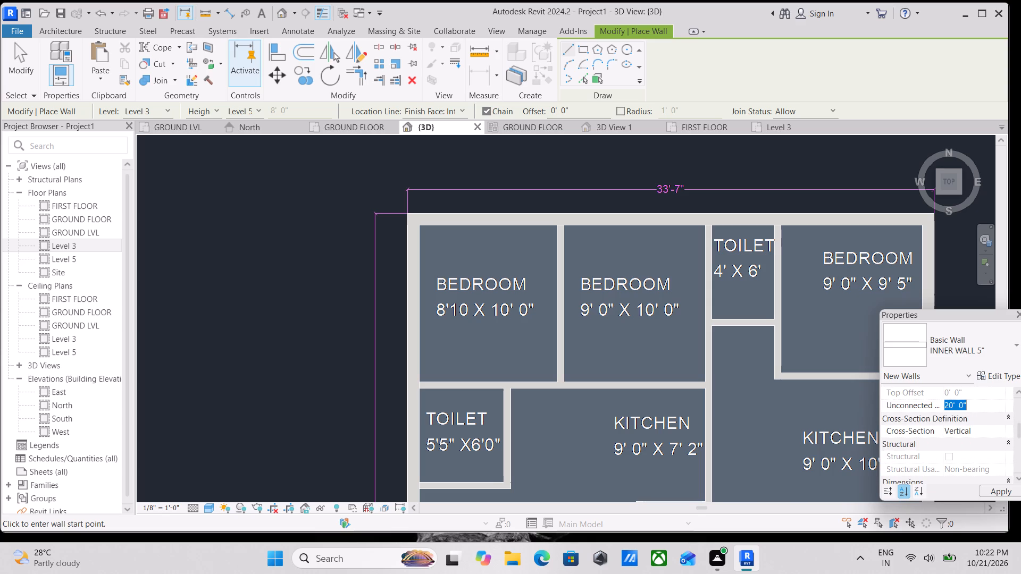
{"action": "type", "text": "5'"}
{"action": "left_click", "coordinate": [1006, 494]}
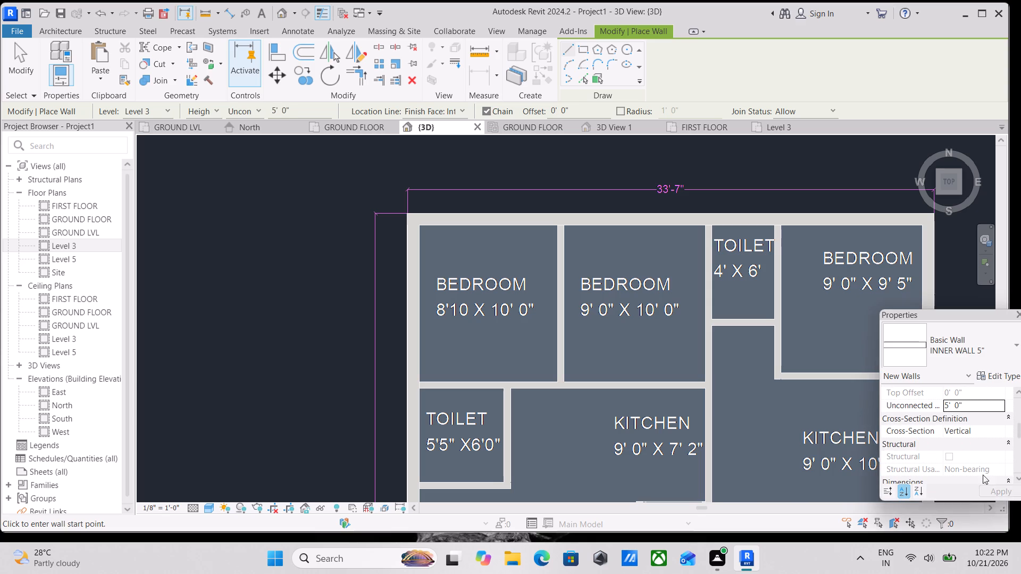
Draw the roof wall along the building's north edge from the north-west to the north-east outer corner, flipping its side.
{"action": "scroll", "coordinate": [386, 220], "scroll_direction": "up", "scroll_amount": 3}
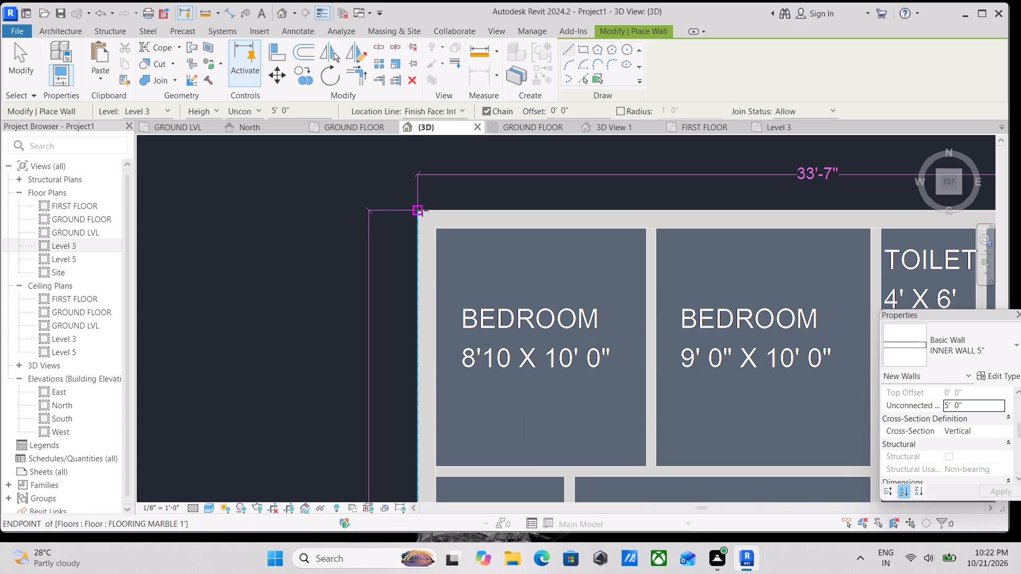
{"action": "left_click", "coordinate": [422, 210]}
{"action": "middle_click_drag", "start_coordinate": [680, 215], "coordinate": [259, 210]}
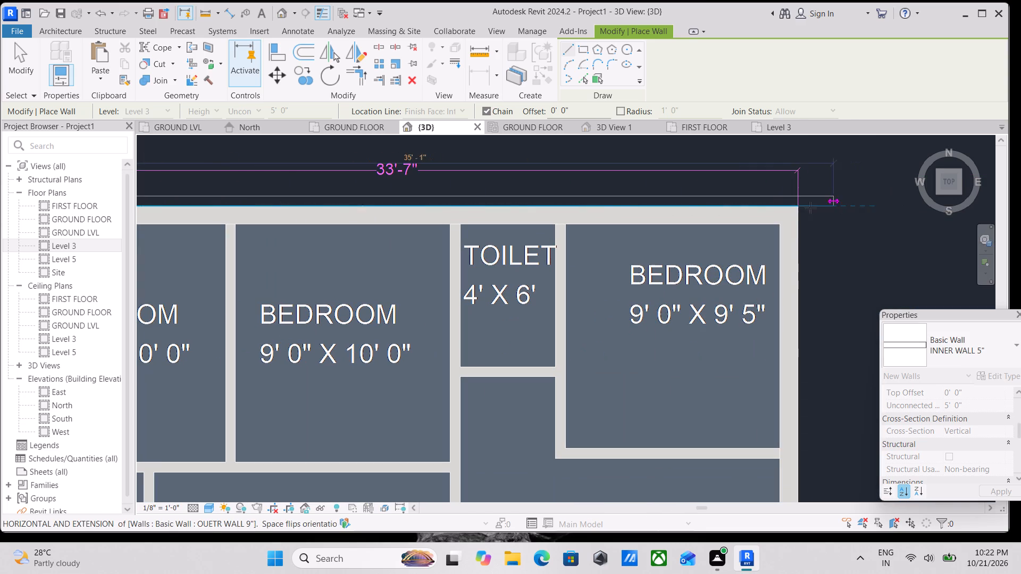
{"action": "key", "text": "space"}
{"action": "left_click", "coordinate": [799, 208]}
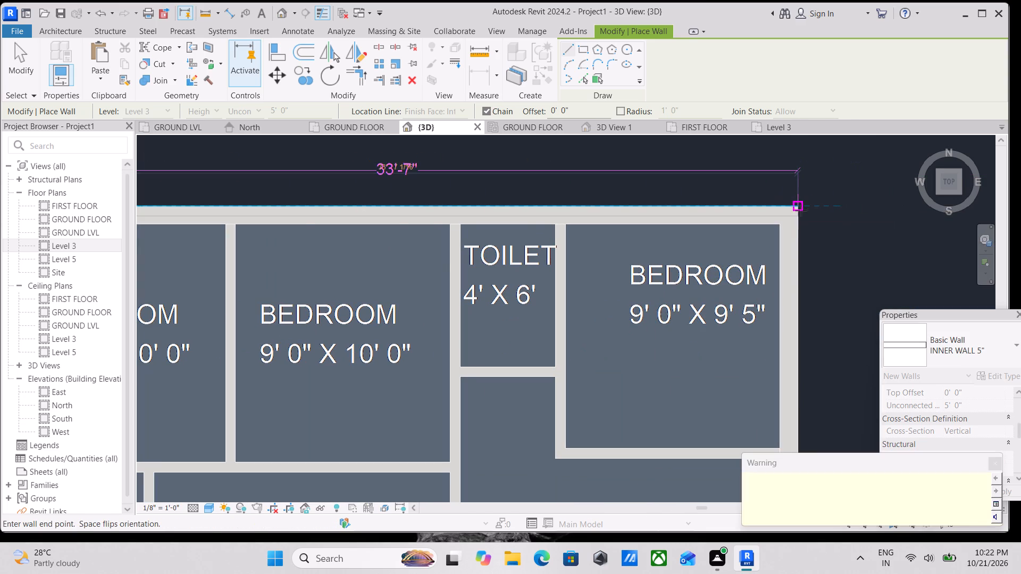
Continue the wall about 33'-6" south along the east edge to the outer wall's endpoint at the living room's south-east corner.
{"action": "middle_click_drag", "start_coordinate": [809, 270], "coordinate": [787, 210]}
{"action": "scroll", "coordinate": [783, 271], "scroll_direction": "down", "scroll_amount": 1}
{"action": "middle_click_drag", "start_coordinate": [783, 271], "coordinate": [766, 215]}
{"action": "scroll", "coordinate": [772, 239], "scroll_direction": "down", "scroll_amount": 1}
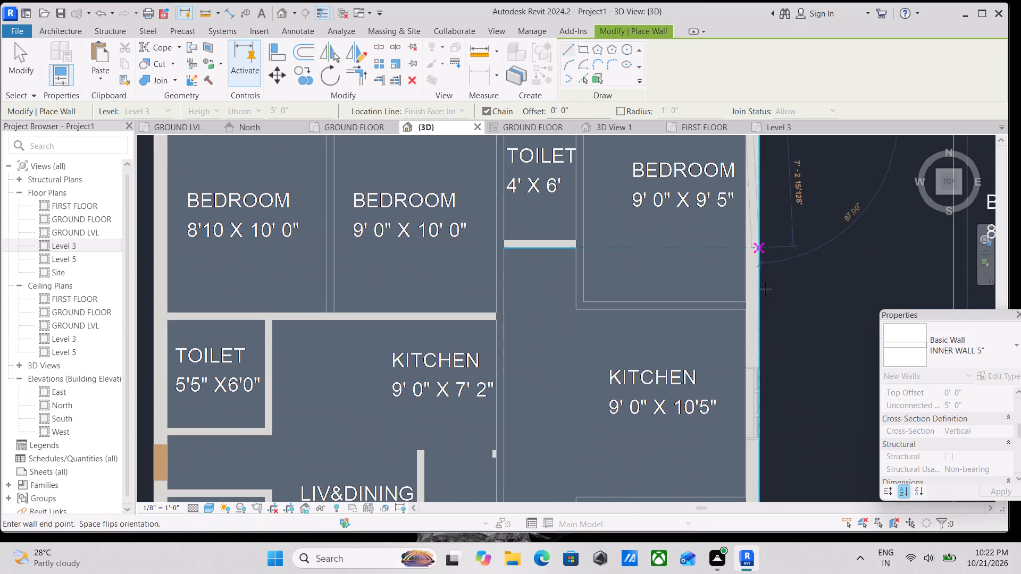
{"action": "scroll", "coordinate": [765, 298], "scroll_direction": "down", "scroll_amount": 1}
{"action": "middle_click_drag", "start_coordinate": [765, 298], "coordinate": [727, 180]}
{"action": "scroll", "coordinate": [734, 291], "scroll_direction": "down", "scroll_amount": 2}
{"action": "middle_click_drag", "start_coordinate": [724, 261], "coordinate": [686, 154]}
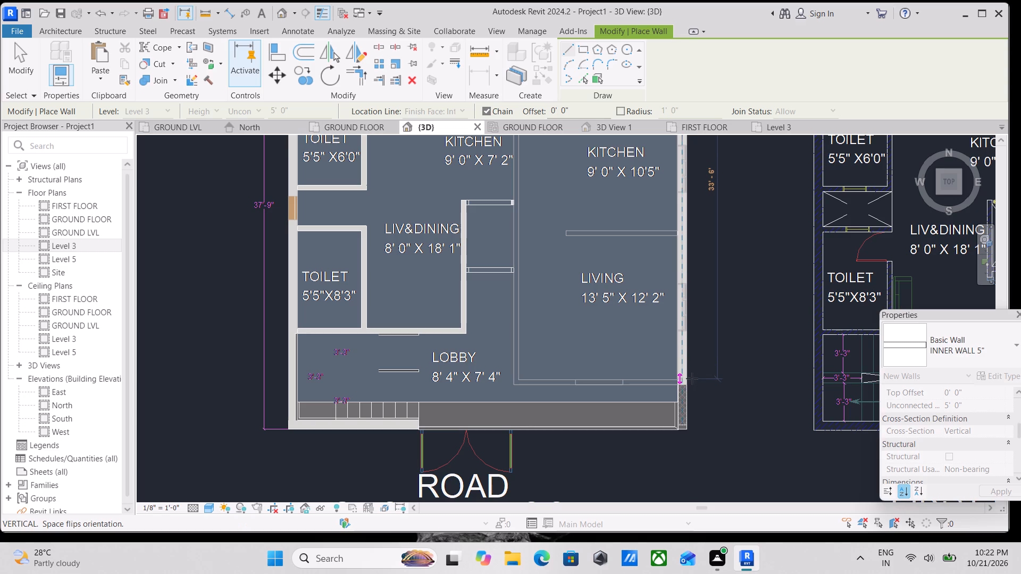
{"action": "scroll", "coordinate": [690, 383], "scroll_direction": "up", "scroll_amount": 3}
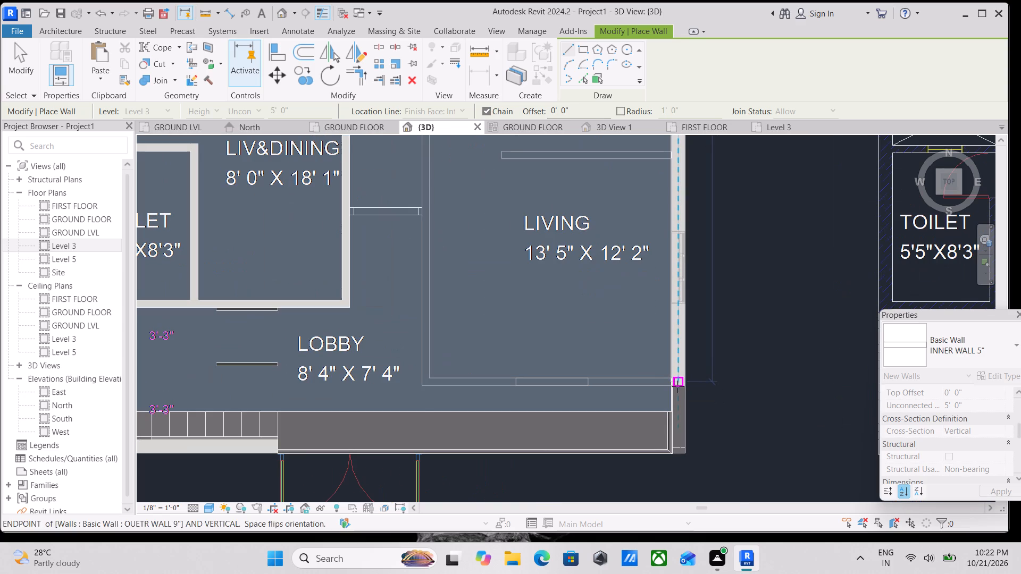
{"action": "left_click", "coordinate": [677, 386]}
Continue the wall about 20' west along the living room's south side, ending over the lobby, and finish the wall chain.
{"action": "scroll", "coordinate": [549, 359], "scroll_direction": "down", "scroll_amount": 1}
{"action": "middle_click_drag", "start_coordinate": [549, 359], "coordinate": [703, 357]}
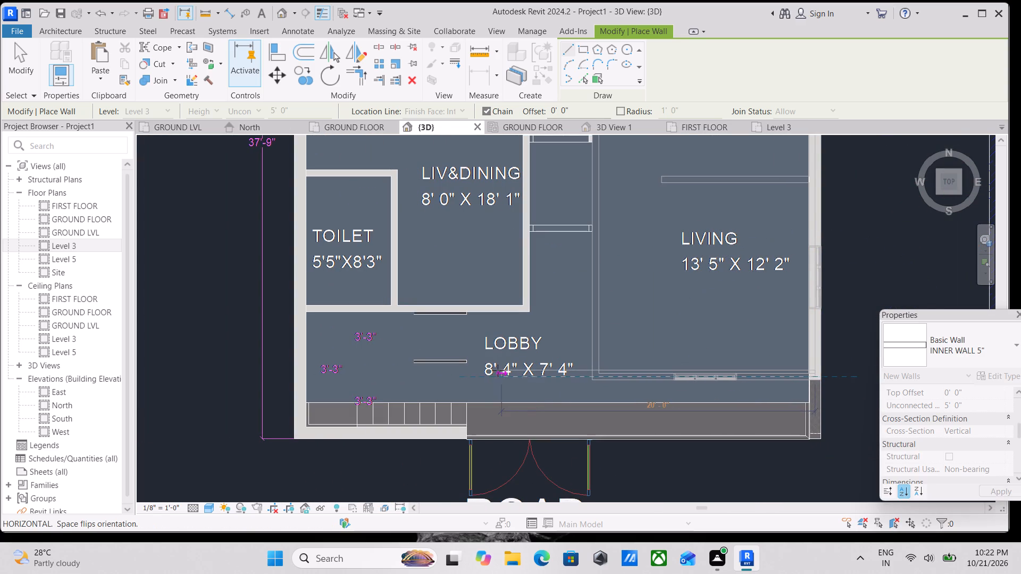
{"action": "left_click", "coordinate": [487, 373]}
{"action": "key", "text": "Escape"}
{"action": "scroll", "coordinate": [493, 374], "scroll_direction": "down", "scroll_amount": 4}
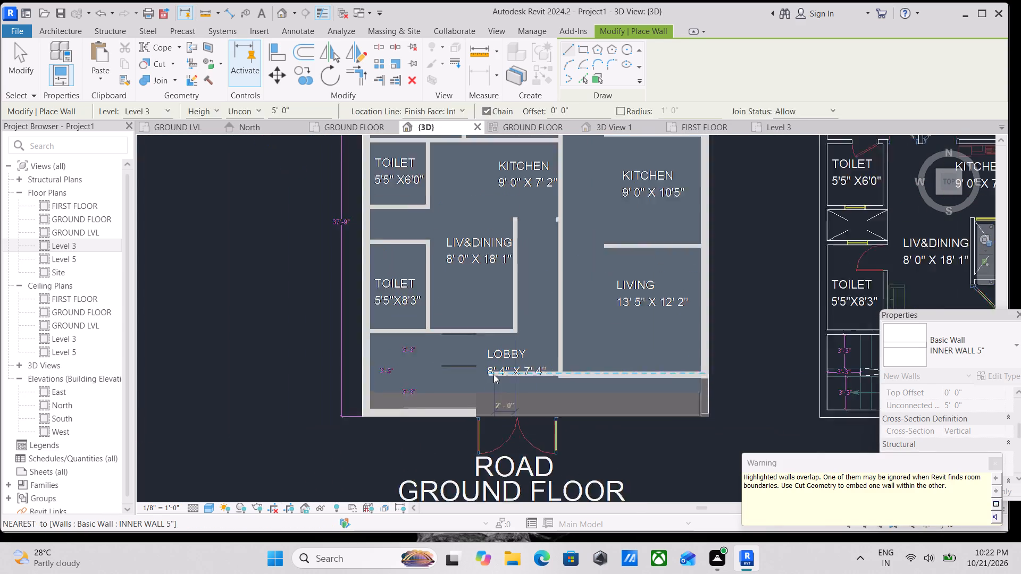
{"action": "key", "text": "Escape"}
{"action": "key", "text": "Escape"}
{"action": "key", "text": "Escape"}
Examine the new 5' roof walls and the roof from the west and south-west sides of the building.
{"action": "scroll", "coordinate": [335, 202], "scroll_direction": "down", "scroll_amount": 3}
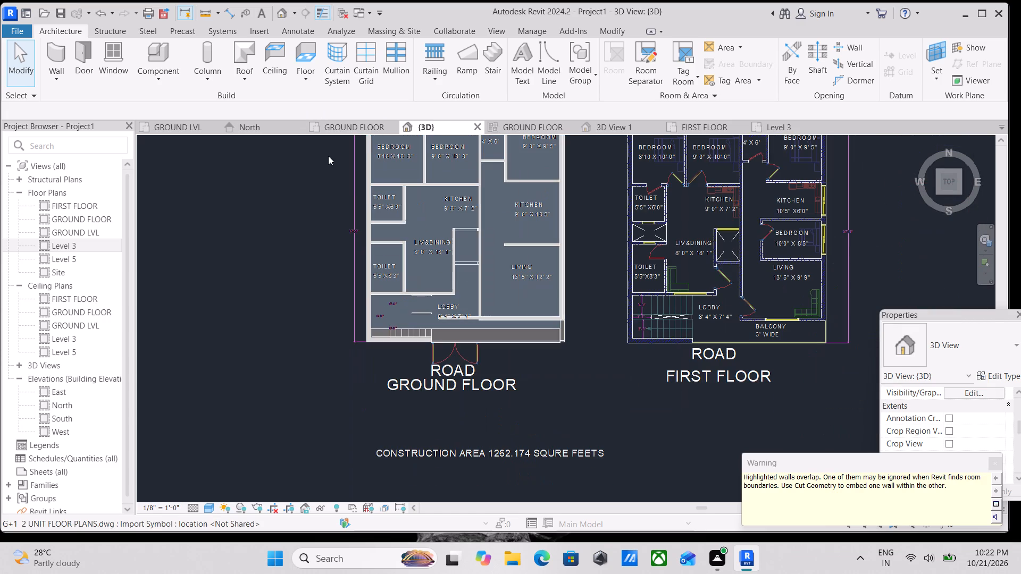
{"action": "scroll", "coordinate": [545, 239], "scroll_direction": "down", "scroll_amount": 2}
{"action": "middle_click_drag", "start_coordinate": [548, 269], "coordinate": [559, 61], "text": "shift"}
{"action": "middle_click_drag", "start_coordinate": [593, 330], "coordinate": [727, 205], "text": "shift"}
{"action": "middle_click_drag", "start_coordinate": [731, 260], "coordinate": [338, 150]}
{"action": "scroll", "coordinate": [548, 339], "scroll_direction": "up", "scroll_amount": 4}
{"action": "middle_click_drag", "start_coordinate": [710, 412], "coordinate": [640, 380]}
{"action": "scroll", "coordinate": [690, 333], "scroll_direction": "up", "scroll_amount": 3}
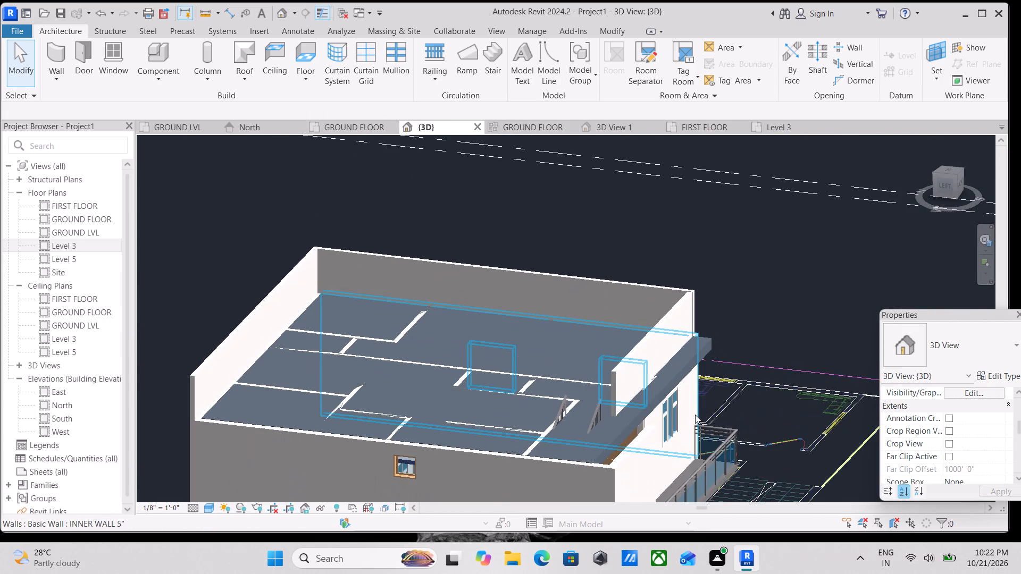
{"action": "scroll", "coordinate": [688, 348], "scroll_direction": "down", "scroll_amount": 2}
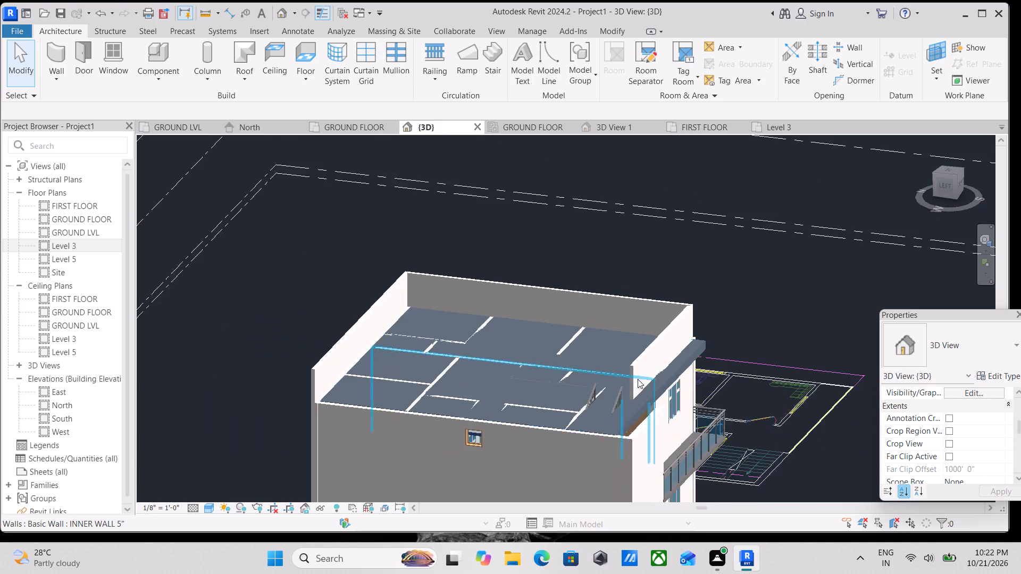
{"action": "scroll", "coordinate": [539, 389], "scroll_direction": "down", "scroll_amount": 2}
{"action": "middle_click_drag", "start_coordinate": [462, 381], "coordinate": [475, 289], "text": "shift"}
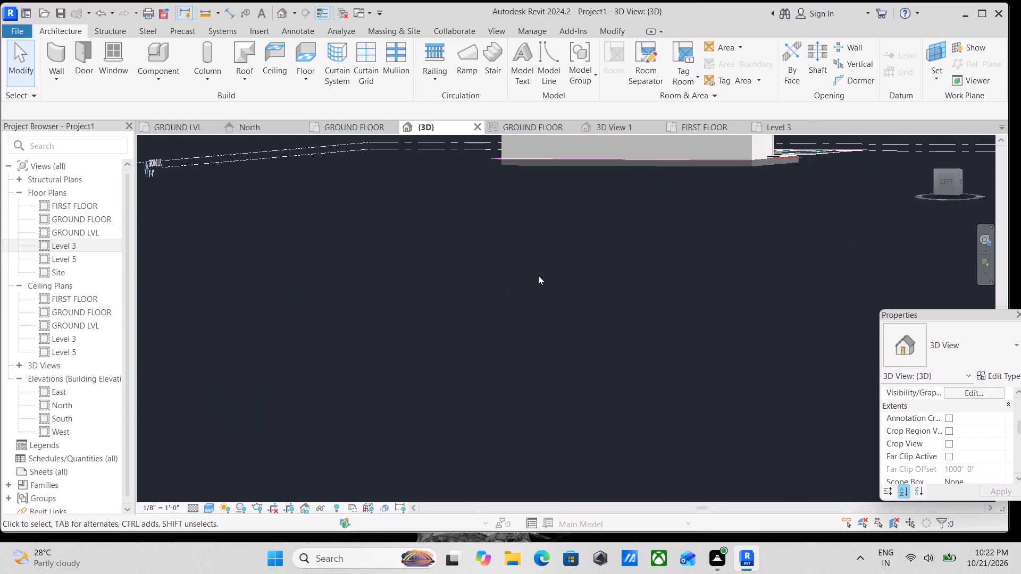
{"action": "middle_click_drag", "start_coordinate": [541, 285], "coordinate": [573, 469]}
{"action": "middle_click_drag", "start_coordinate": [618, 345], "coordinate": [651, 427]}
{"action": "middle_click_drag", "start_coordinate": [590, 348], "coordinate": [549, 367], "text": "shift"}
{"action": "scroll", "coordinate": [467, 342], "scroll_direction": "down", "scroll_amount": 4}
{"action": "middle_click_drag", "start_coordinate": [467, 342], "coordinate": [518, 345]}
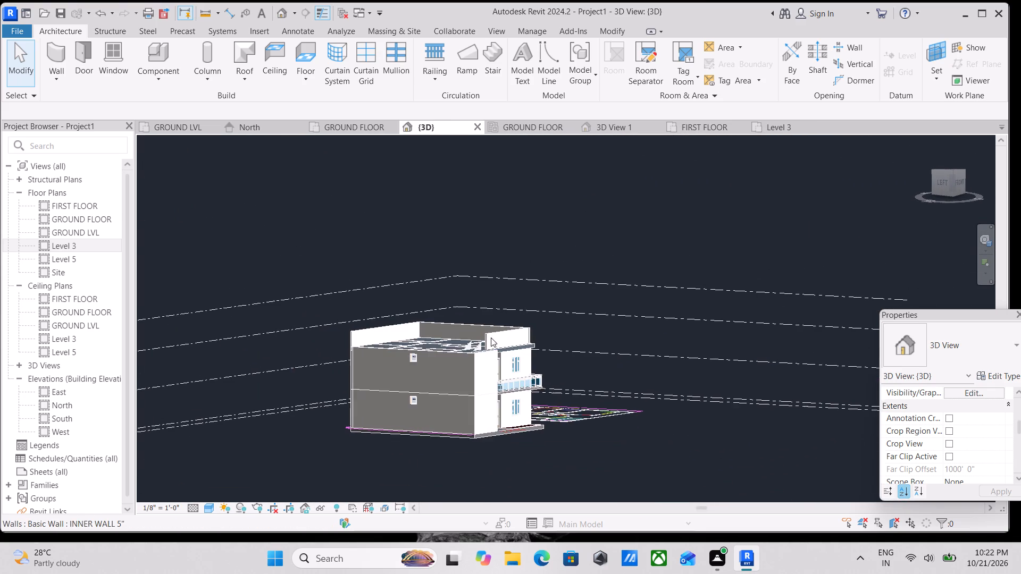
{"action": "middle_click_drag", "start_coordinate": [491, 337], "coordinate": [497, 352], "text": "shift"}
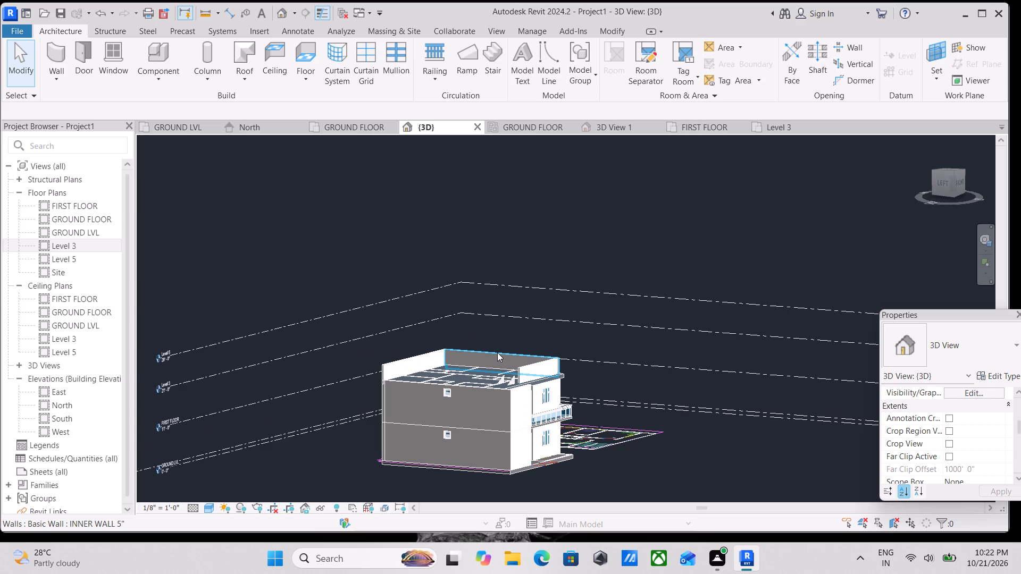
Examine the roof and its perimeter walls from the west and south-west sides of the building.
{"action": "scroll", "coordinate": [489, 355], "scroll_direction": "up", "scroll_amount": 2}
{"action": "scroll", "coordinate": [520, 389], "scroll_direction": "up", "scroll_amount": 3}
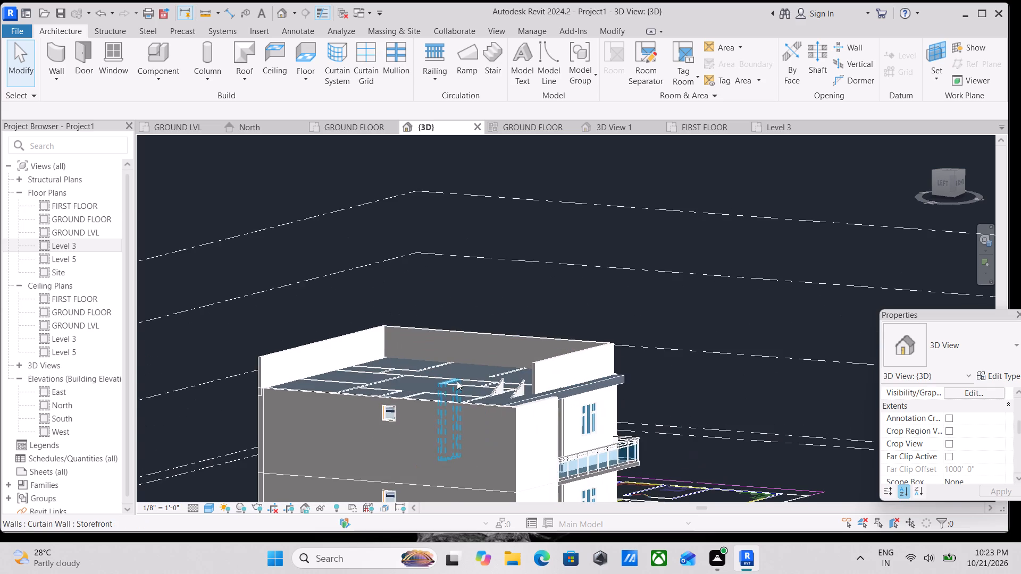
{"action": "middle_click_drag", "start_coordinate": [463, 386], "coordinate": [471, 389]}
{"action": "middle_click_drag", "start_coordinate": [379, 362], "coordinate": [376, 381], "text": "shift"}
{"action": "middle_click_drag", "start_coordinate": [376, 381], "coordinate": [458, 254]}
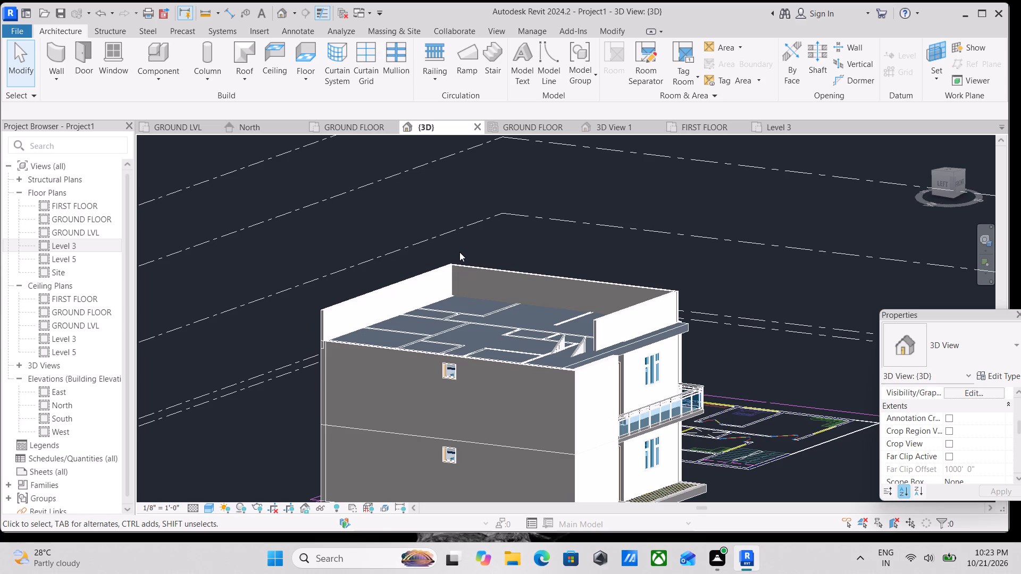
{"action": "scroll", "coordinate": [467, 285], "scroll_direction": "up", "scroll_amount": 3}
{"action": "scroll", "coordinate": [454, 291], "scroll_direction": "down", "scroll_amount": 2}
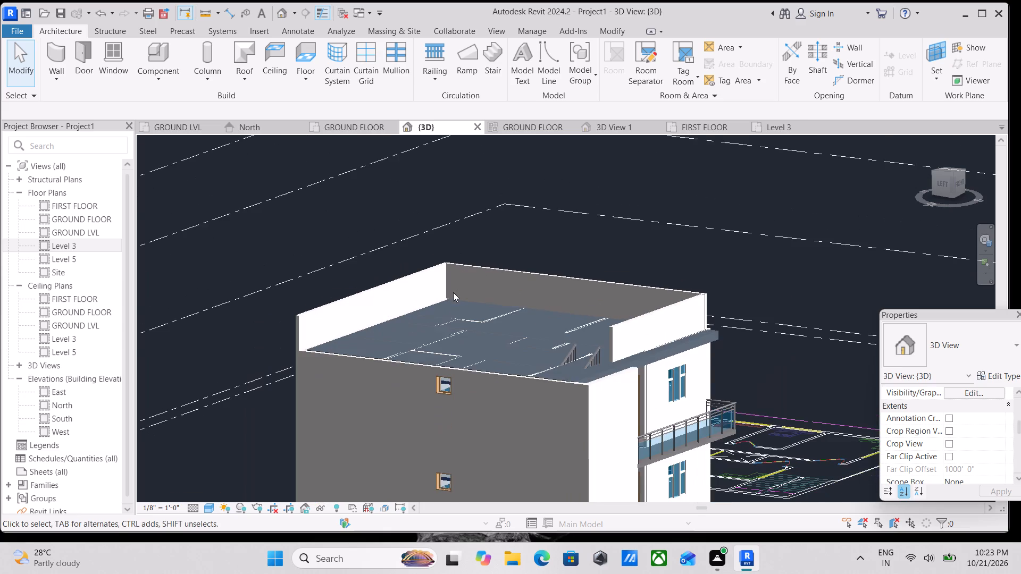
{"action": "scroll", "coordinate": [453, 302], "scroll_direction": "down", "scroll_amount": 1}
{"action": "middle_click_drag", "start_coordinate": [453, 312], "coordinate": [454, 328], "text": "shift"}
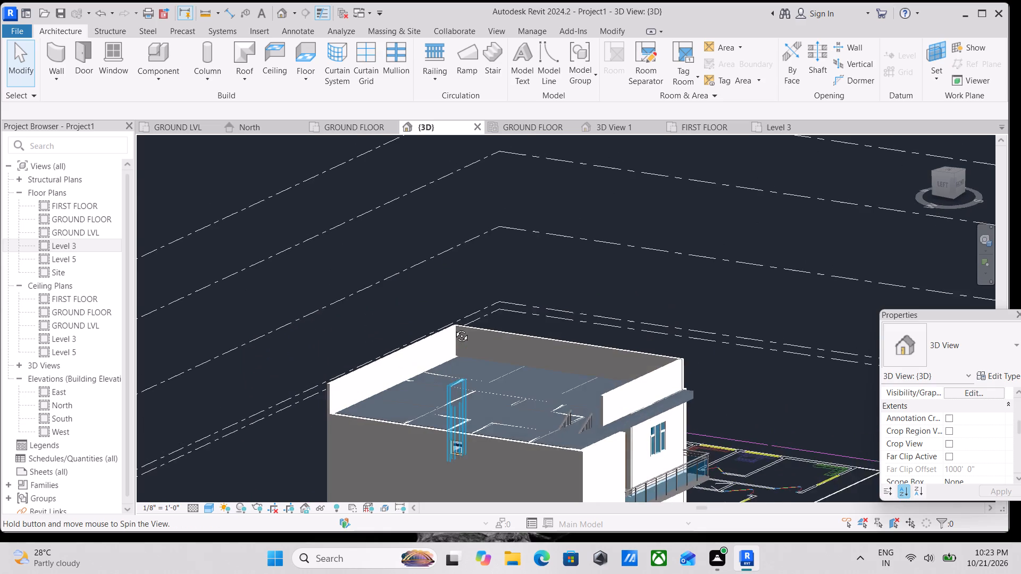
{"action": "middle_click_drag", "start_coordinate": [454, 328], "coordinate": [407, 343], "text": "shift"}
Delete the 5' roof wall running along the living room's south side.
{"action": "left_click", "coordinate": [258, 336]}
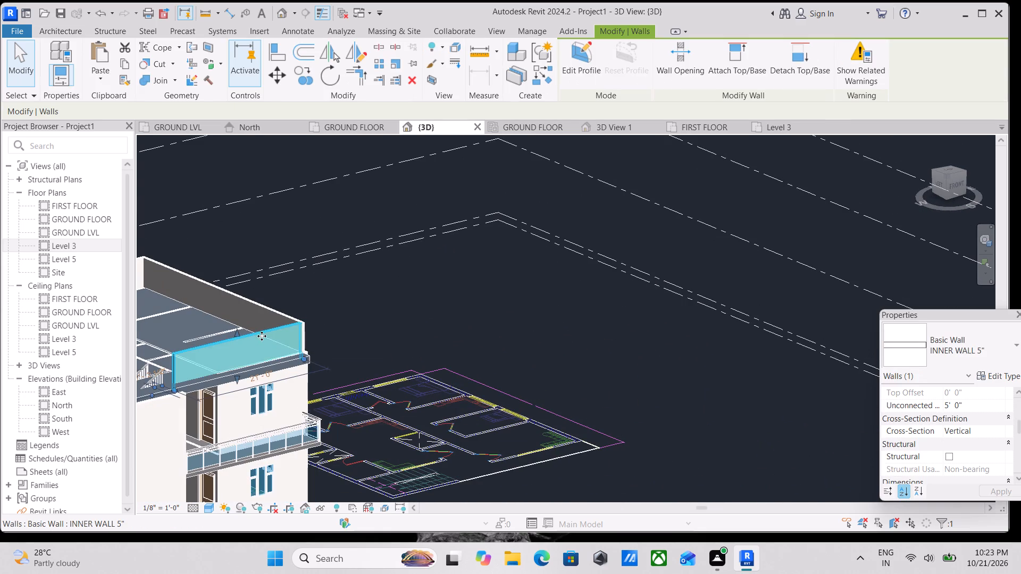
{"action": "scroll", "coordinate": [311, 338], "scroll_direction": "up", "scroll_amount": 2}
{"action": "middle_click_drag", "start_coordinate": [293, 341], "coordinate": [417, 331]}
{"action": "scroll", "coordinate": [315, 377], "scroll_direction": "up", "scroll_amount": 2}
{"action": "middle_click_drag", "start_coordinate": [315, 377], "coordinate": [419, 379]}
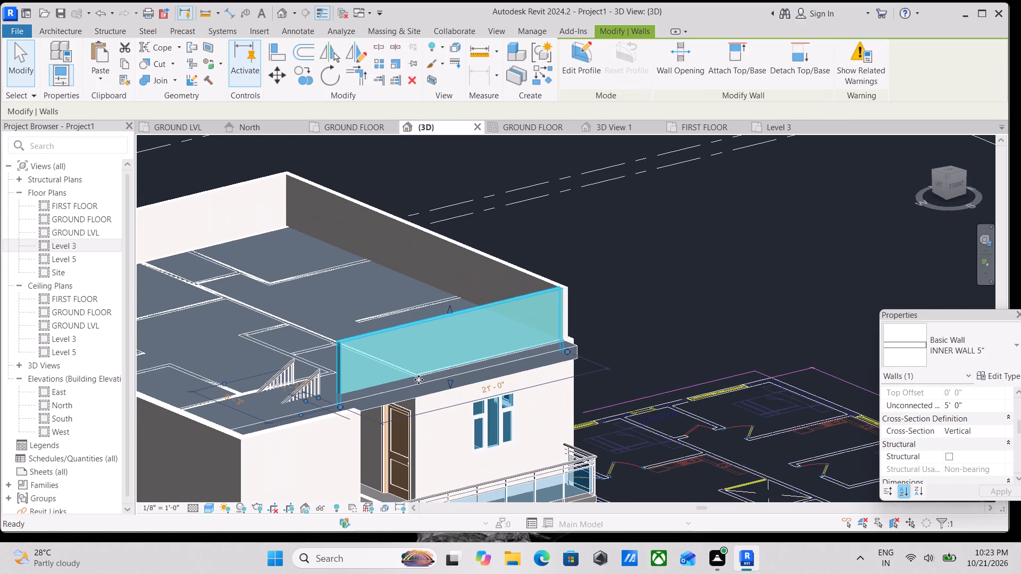
{"action": "key", "text": "Escape"}
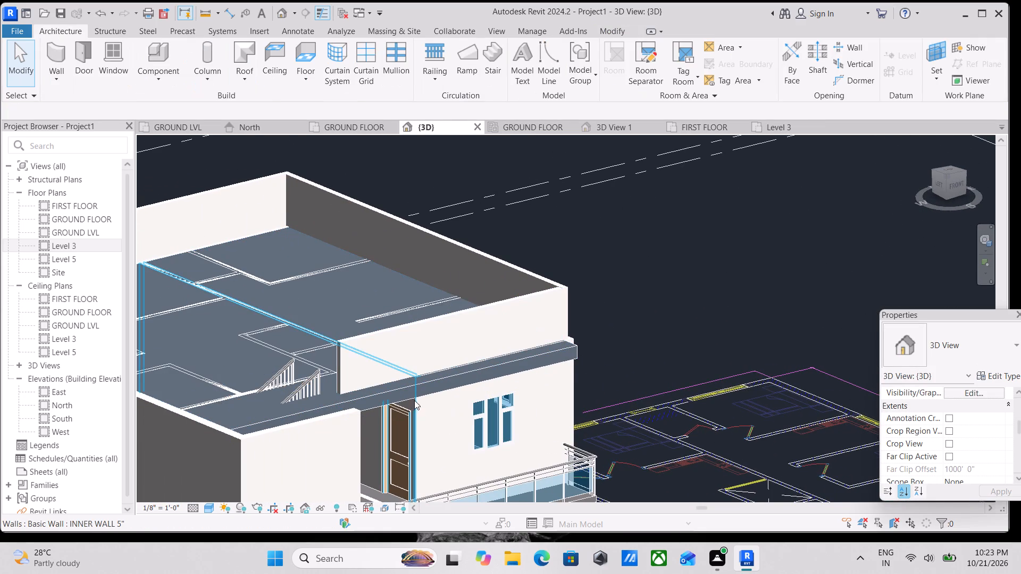
{"action": "left_click", "coordinate": [405, 333]}
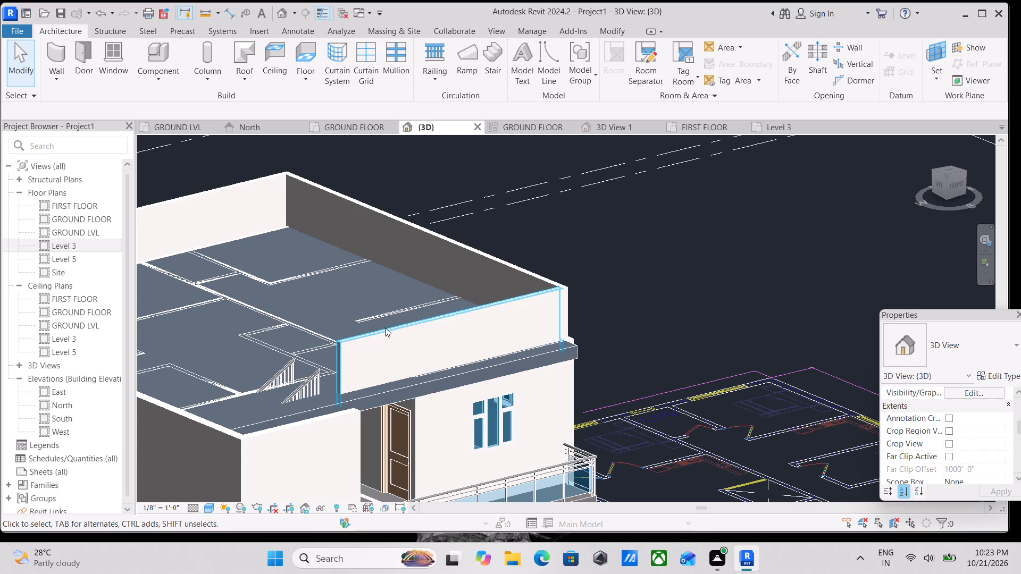
{"action": "left_click", "coordinate": [385, 327]}
{"action": "right_click", "coordinate": [387, 328]}
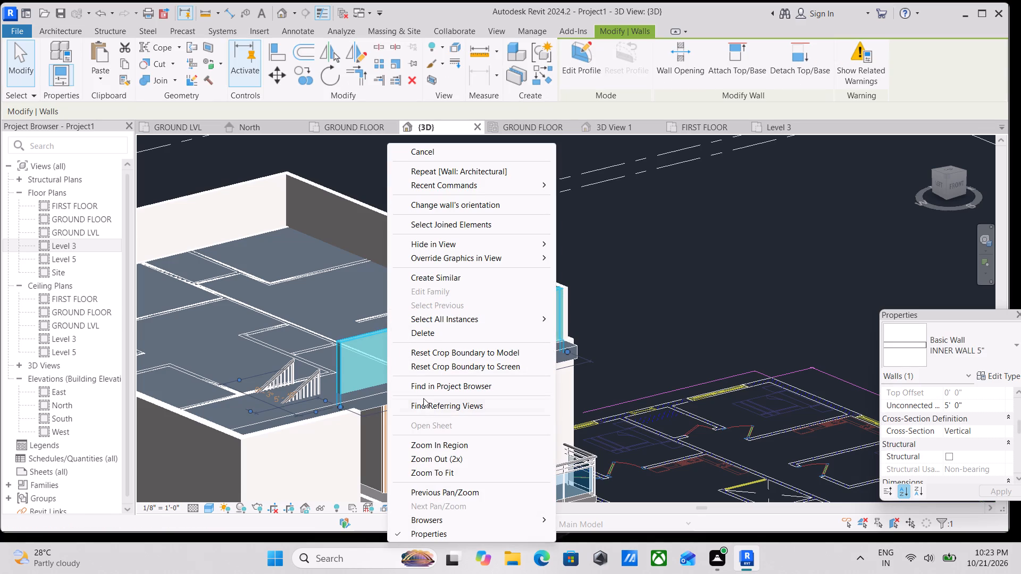
{"action": "left_click", "coordinate": [447, 339]}
{"action": "scroll", "coordinate": [448, 339], "scroll_direction": "down", "scroll_amount": 1}
{"action": "middle_click_drag", "start_coordinate": [448, 339], "coordinate": [451, 345]}
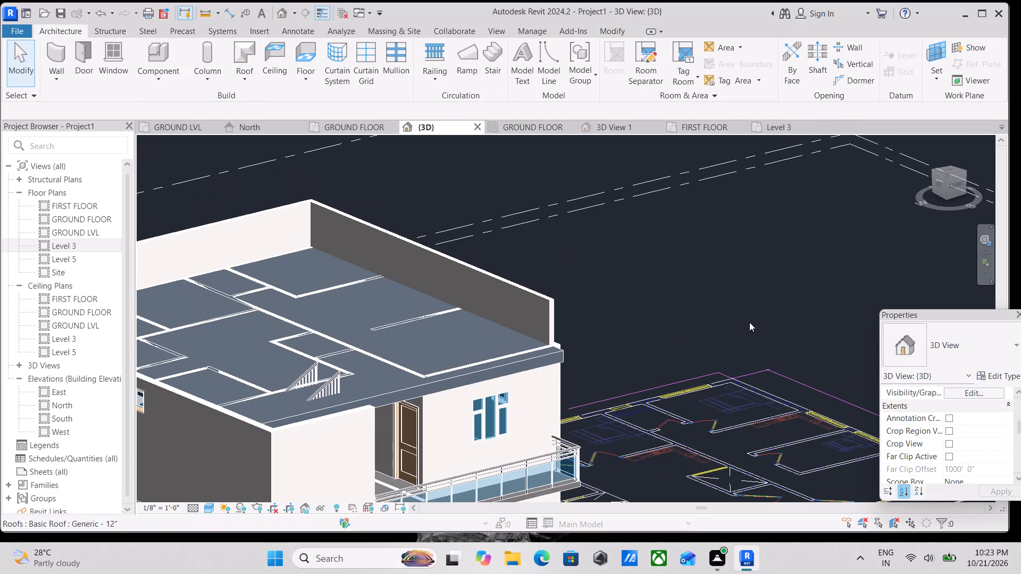
In the top view, extend the east roof wall's south end past the living room to the building's front edge.
{"action": "left_click", "coordinate": [950, 168]}
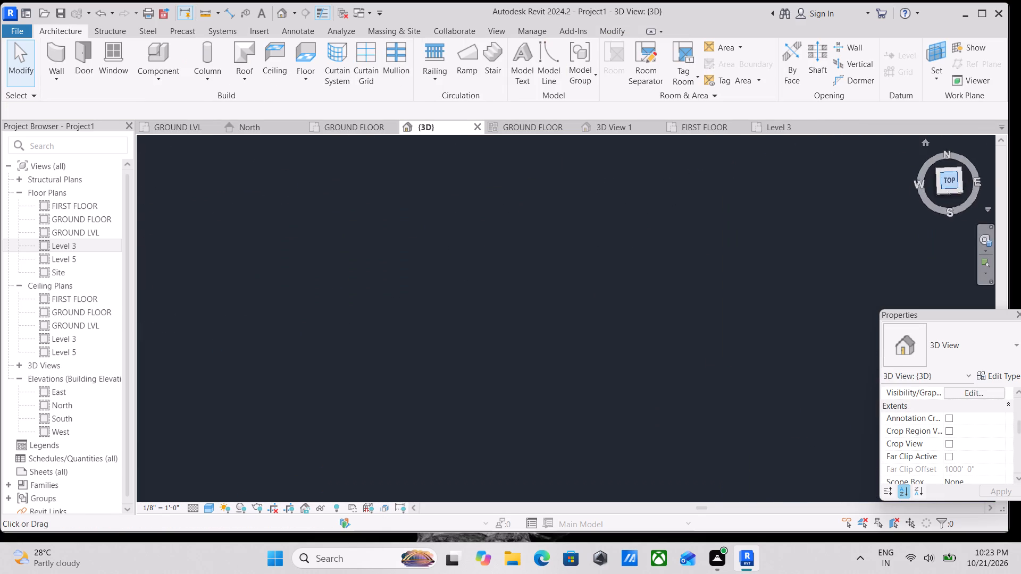
{"action": "scroll", "coordinate": [664, 326], "scroll_direction": "up", "scroll_amount": 2}
{"action": "scroll", "coordinate": [372, 323], "scroll_direction": "up", "scroll_amount": 12}
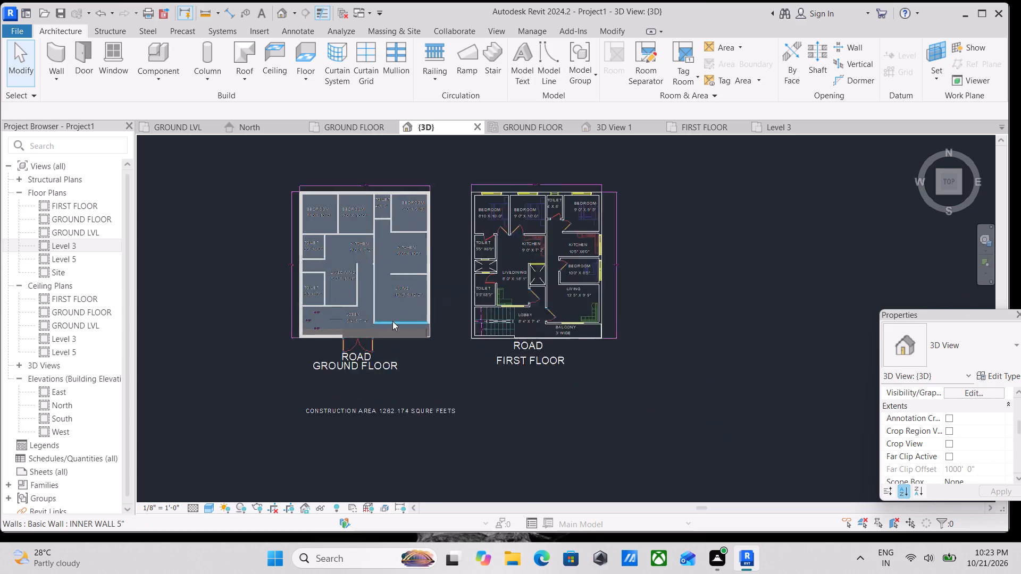
{"action": "left_click", "coordinate": [441, 305]}
{"action": "scroll", "coordinate": [434, 335], "scroll_direction": "up", "scroll_amount": 6}
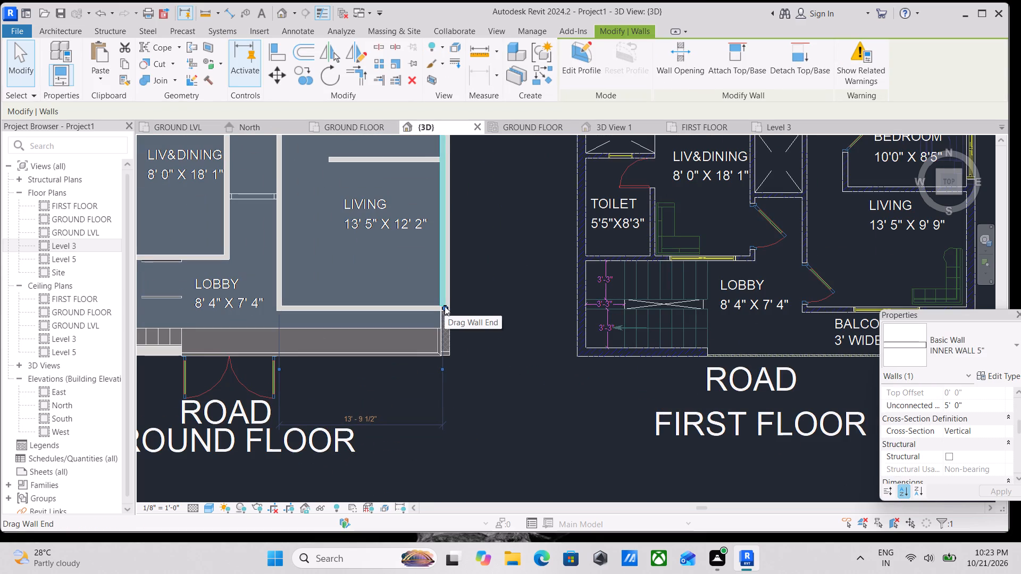
{"action": "key", "text": "space"}
{"action": "key", "text": "space"}
{"action": "scroll", "coordinate": [445, 306], "scroll_direction": "up", "scroll_amount": 1}
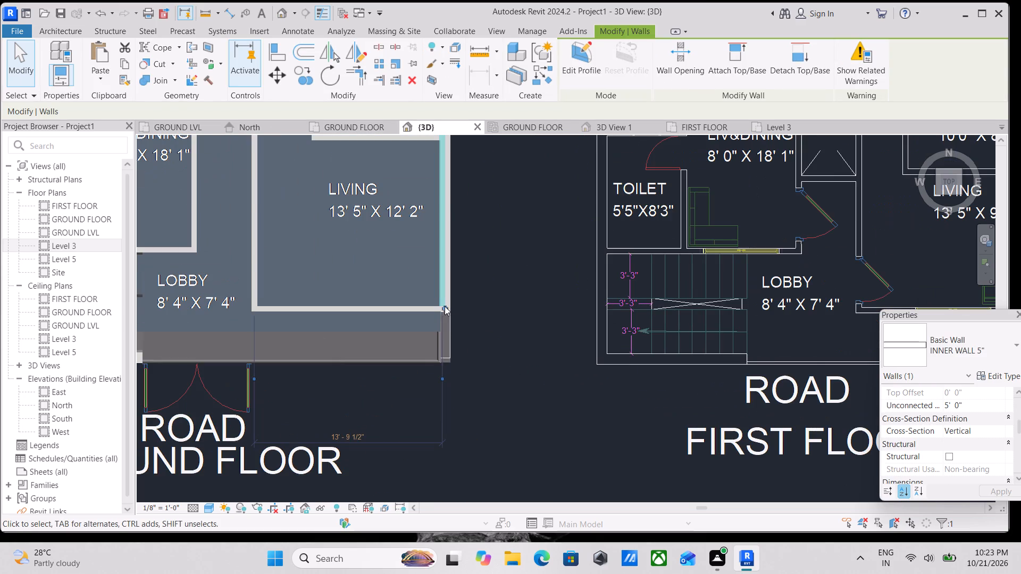
{"action": "left_click_drag", "start_coordinate": [445, 306], "coordinate": [442, 317]}
{"action": "left_click_drag", "start_coordinate": [446, 307], "coordinate": [443, 359]}
{"action": "key", "text": "Escape"}
Draw a 5' high INNER WALL 5" on Level 3 about 33' along the south edge, from the south-east to the south-west corner.
{"action": "scroll", "coordinate": [472, 283], "scroll_direction": "down", "scroll_amount": 3}
{"action": "middle_click_drag", "start_coordinate": [472, 283], "coordinate": [488, 284]}
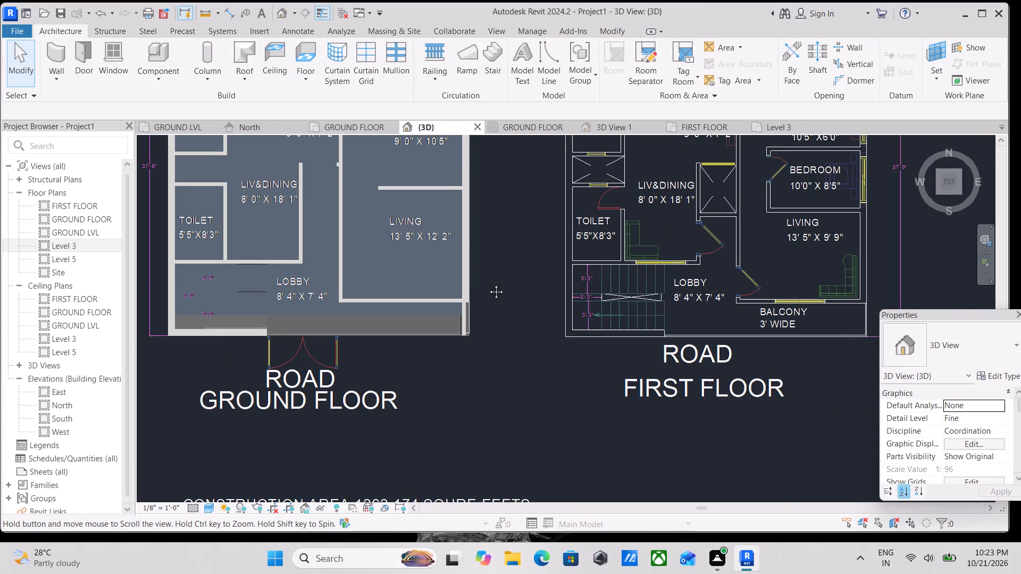
{"action": "middle_click_drag", "start_coordinate": [488, 284], "coordinate": [495, 284]}
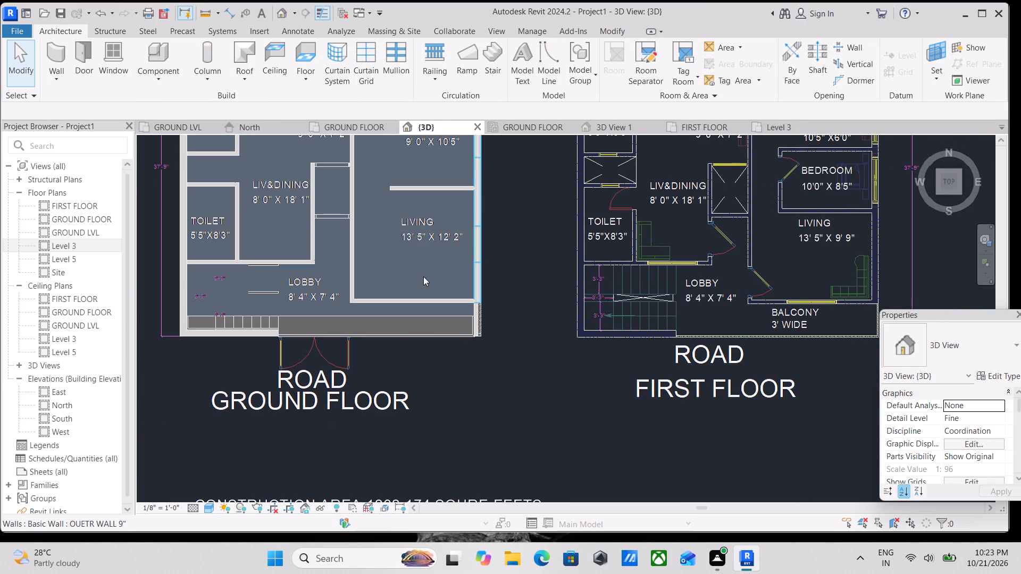
{"action": "type", "text": "wa"}
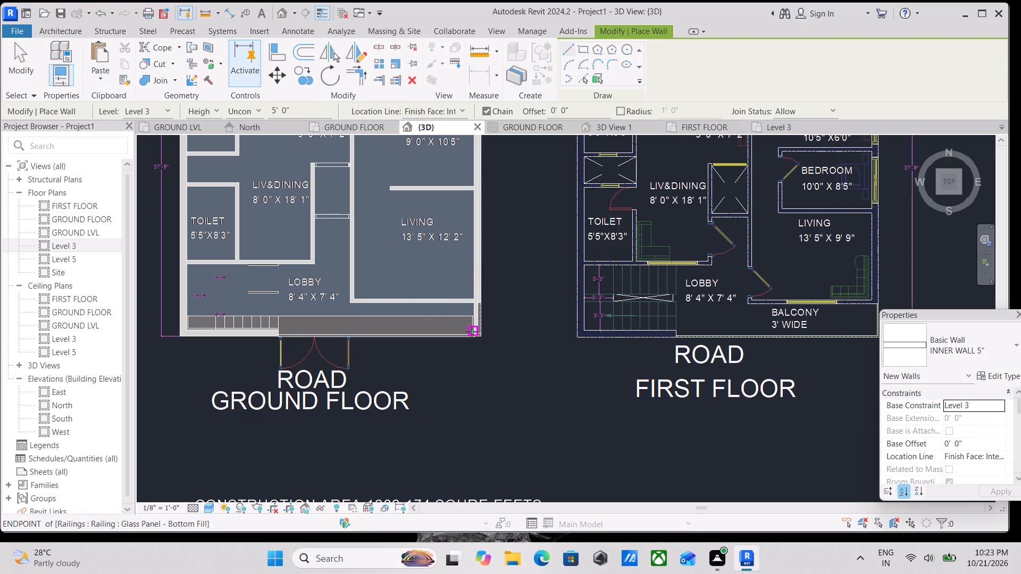
{"action": "left_click", "coordinate": [473, 331]}
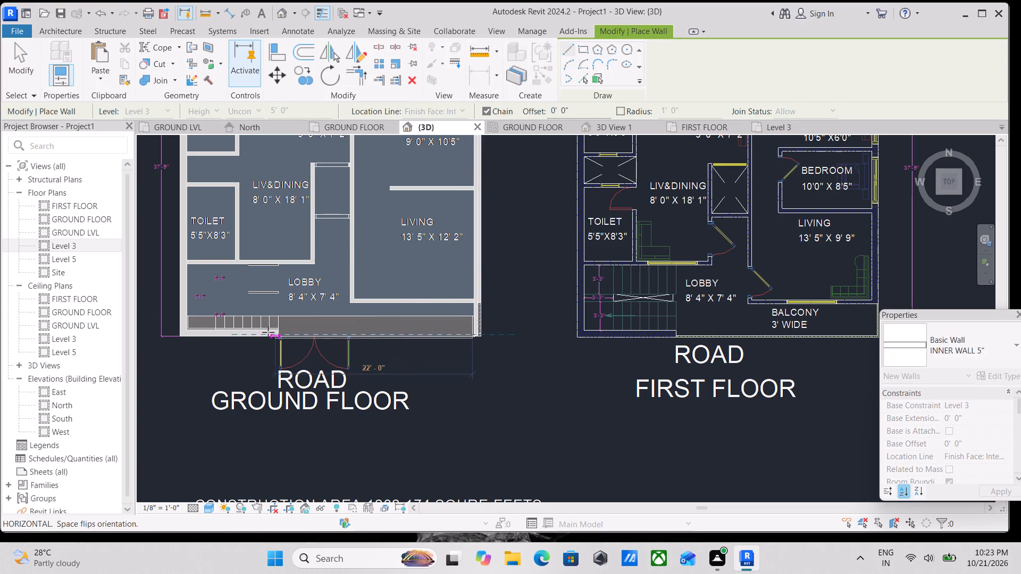
{"action": "left_click", "coordinate": [182, 337]}
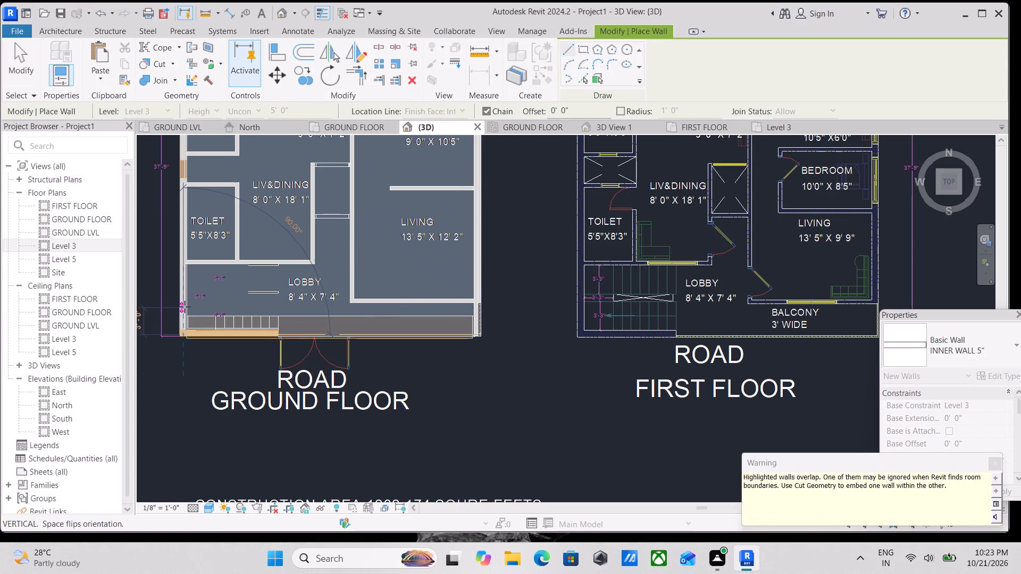
{"action": "key", "text": "Escape"}
{"action": "scroll", "coordinate": [189, 298], "scroll_direction": "down", "scroll_amount": 3}
{"action": "middle_click", "coordinate": [189, 298]}
{"action": "key", "text": "Escape"}
{"action": "scroll", "coordinate": [223, 341], "scroll_direction": "up", "scroll_amount": 3}
{"action": "key", "text": "Escape"}
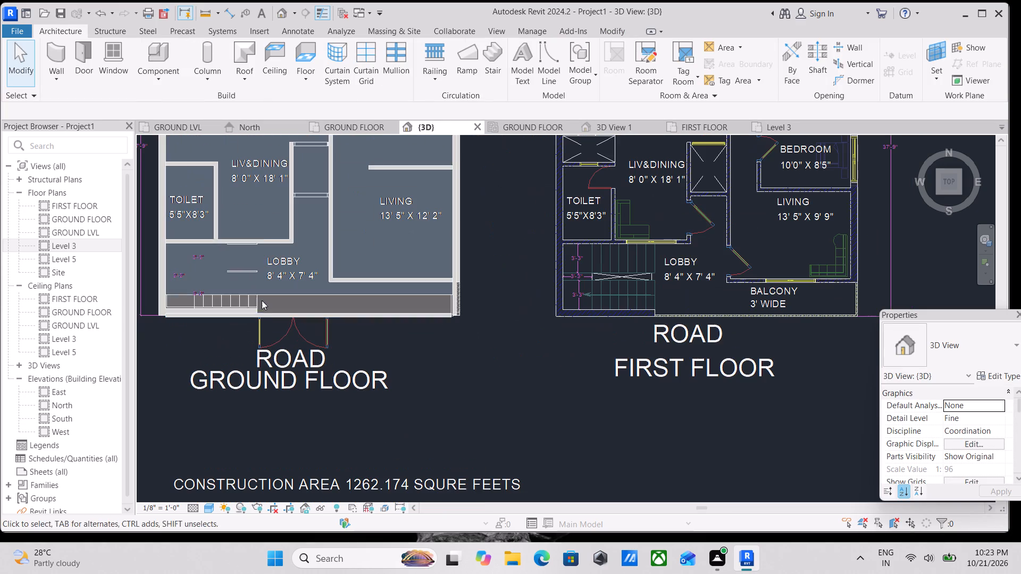
{"action": "key", "text": "Escape"}
Delete the first-floor OUETR WALL 9" along the staircase's south side.
{"action": "scroll", "coordinate": [255, 307], "scroll_direction": "up", "scroll_amount": 1}
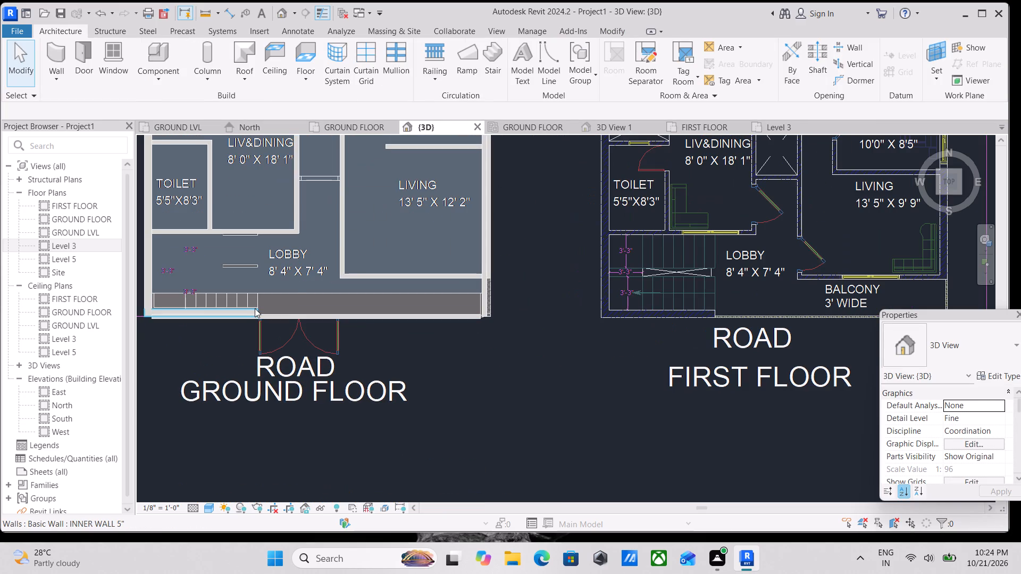
{"action": "left_click", "coordinate": [255, 308]}
{"action": "right_click", "coordinate": [256, 308]}
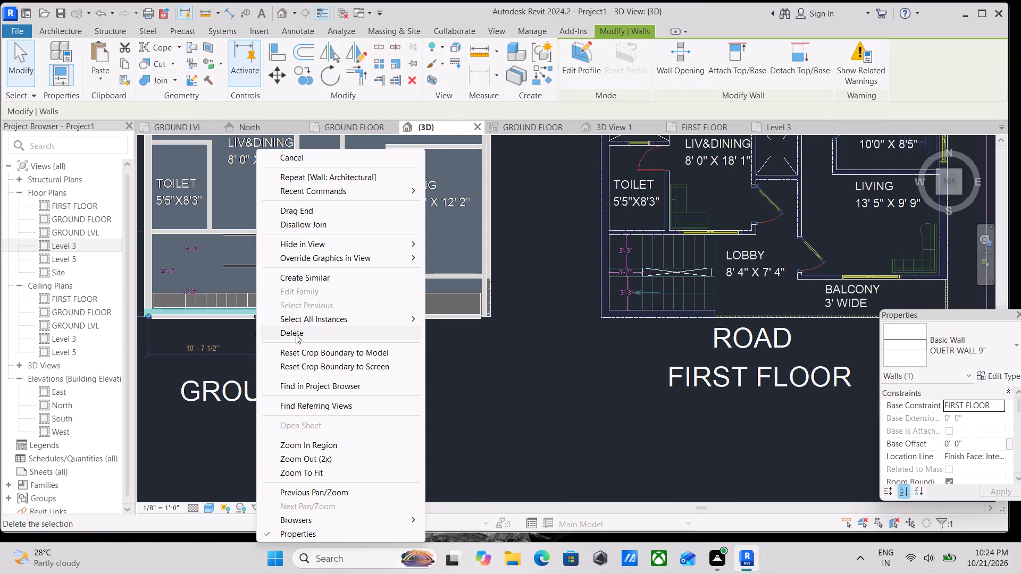
{"action": "left_click", "coordinate": [296, 334]}
{"action": "scroll", "coordinate": [281, 296], "scroll_direction": "down", "scroll_amount": 1}
{"action": "middle_click_drag", "start_coordinate": [295, 296], "coordinate": [357, 286]}
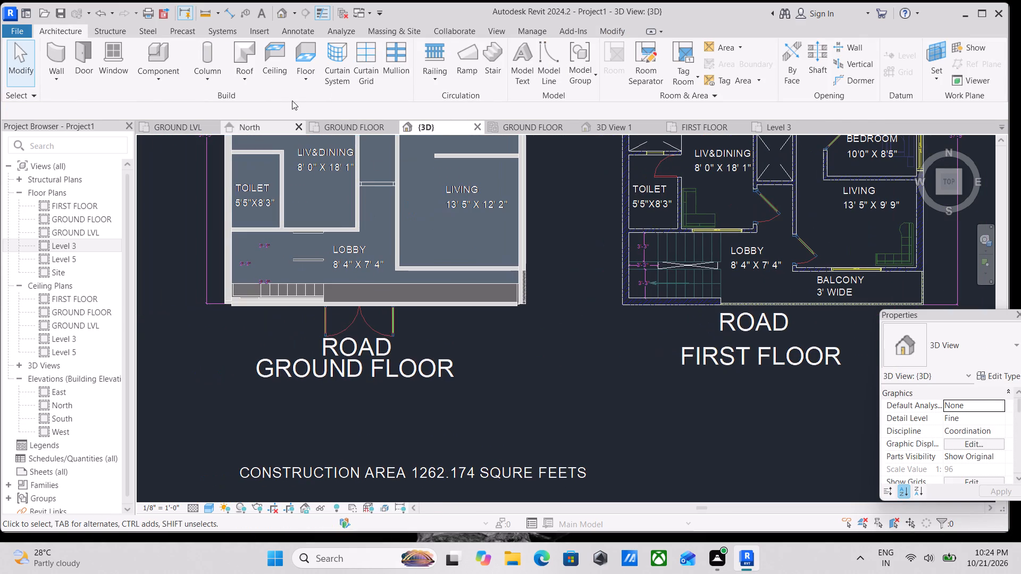
Examine the building's south front, the open staircase and the roof walls from the south and south-west.
{"action": "scroll", "coordinate": [434, 162], "scroll_direction": "down", "scroll_amount": 4}
{"action": "middle_click_drag", "start_coordinate": [445, 206], "coordinate": [468, 36], "text": "shift"}
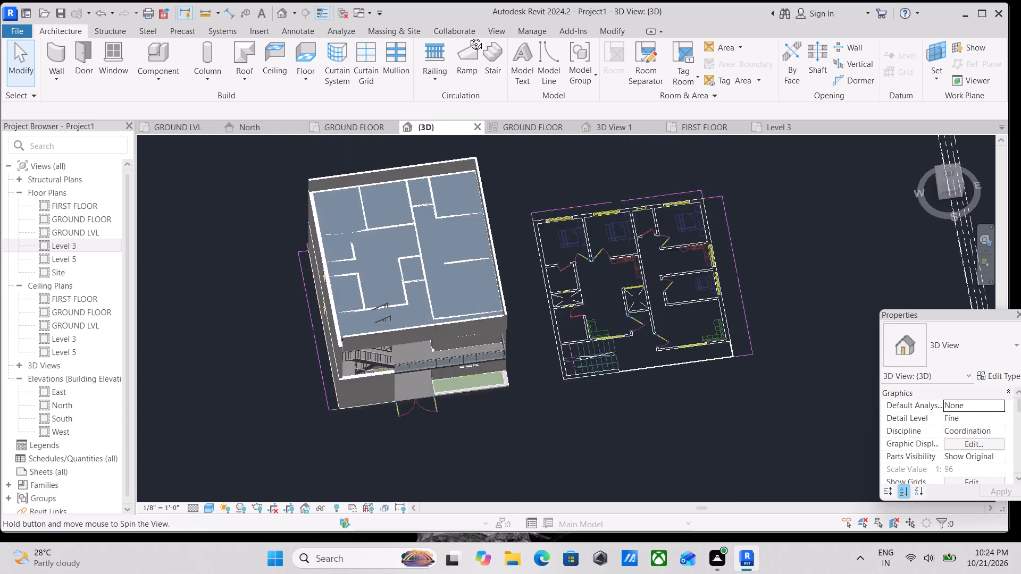
{"action": "middle_click_drag", "start_coordinate": [468, 36], "coordinate": [472, 30], "text": "shift"}
{"action": "middle_click_drag", "start_coordinate": [516, 271], "coordinate": [510, 152]}
{"action": "scroll", "coordinate": [496, 294], "scroll_direction": "up", "scroll_amount": 2}
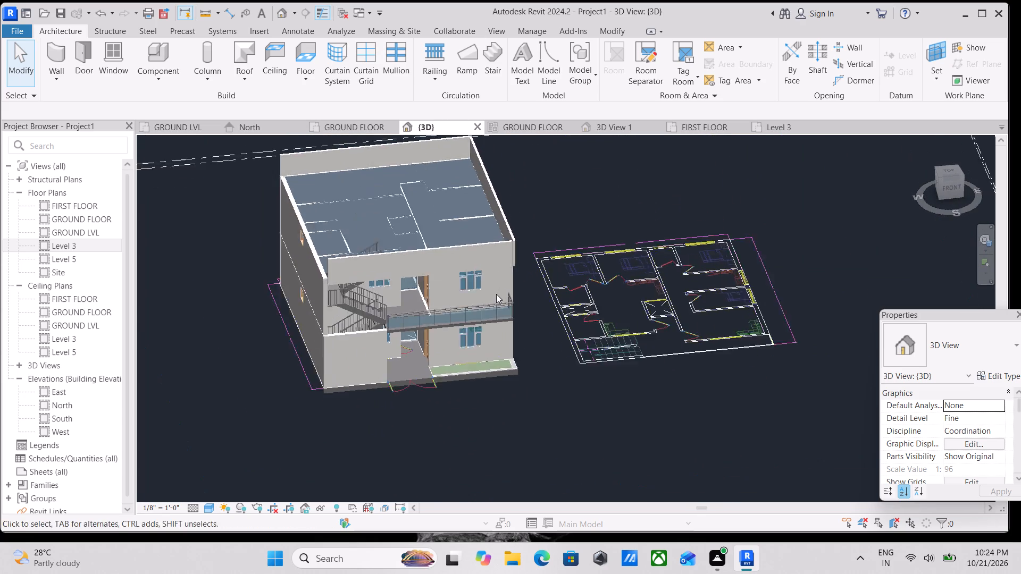
{"action": "scroll", "coordinate": [496, 294], "scroll_direction": "up", "scroll_amount": 1}
{"action": "middle_click_drag", "start_coordinate": [420, 282], "coordinate": [479, 221], "text": "shift"}
{"action": "scroll", "coordinate": [420, 282], "scroll_direction": "up", "scroll_amount": 1, "text": "shift"}
{"action": "scroll", "coordinate": [470, 307], "scroll_direction": "up", "scroll_amount": 4}
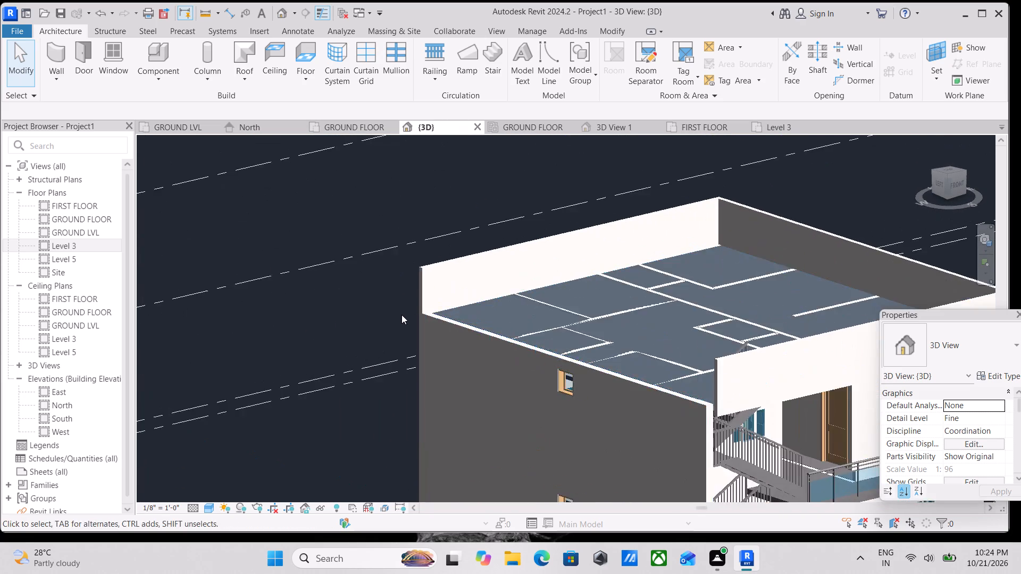
{"action": "scroll", "coordinate": [401, 315], "scroll_direction": "up", "scroll_amount": 2}
Examine the roof walls and facades from the east side around the front to the west side.
{"action": "middle_click_drag", "start_coordinate": [456, 314], "coordinate": [225, 241], "text": "shift"}
{"action": "scroll", "coordinate": [336, 271], "scroll_direction": "down", "scroll_amount": 5, "text": "shift"}
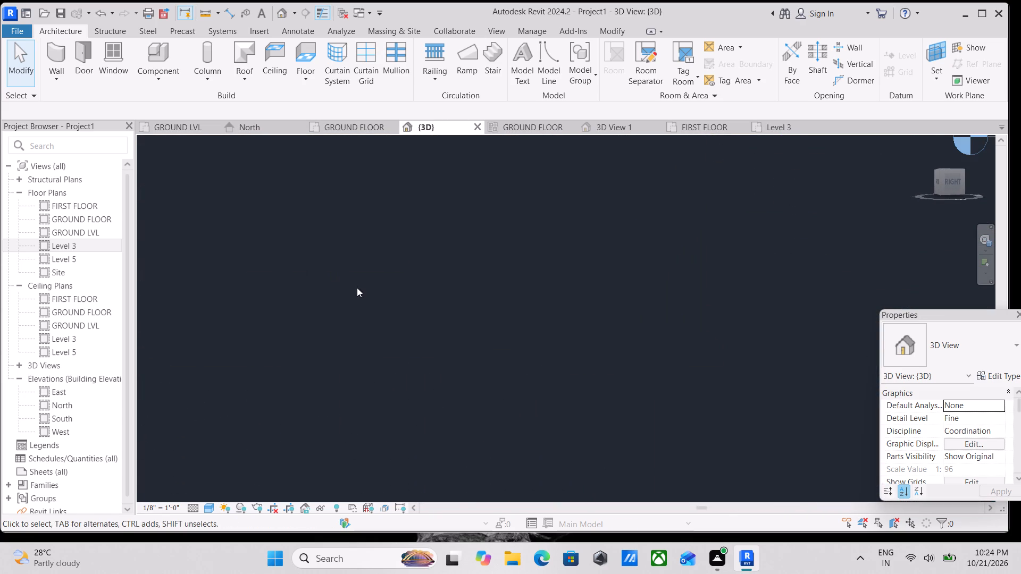
{"action": "scroll", "coordinate": [357, 288], "scroll_direction": "down", "scroll_amount": 9, "text": "shift"}
{"action": "middle_click_drag", "start_coordinate": [357, 288], "coordinate": [366, 324]}
{"action": "scroll", "coordinate": [408, 275], "scroll_direction": "down", "scroll_amount": 3}
{"action": "middle_click_drag", "start_coordinate": [399, 280], "coordinate": [310, 306]}
{"action": "scroll", "coordinate": [311, 307], "scroll_direction": "up", "scroll_amount": 3}
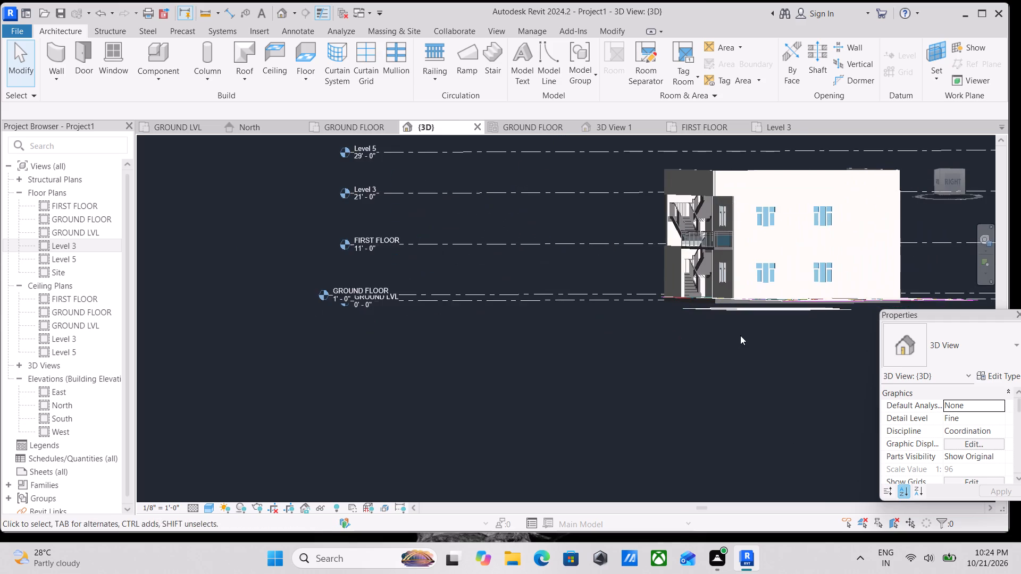
{"action": "middle_click_drag", "start_coordinate": [735, 335], "coordinate": [457, 332]}
{"action": "scroll", "coordinate": [460, 326], "scroll_direction": "down", "scroll_amount": 4}
{"action": "middle_click_drag", "start_coordinate": [468, 278], "coordinate": [483, 302], "text": "shift"}
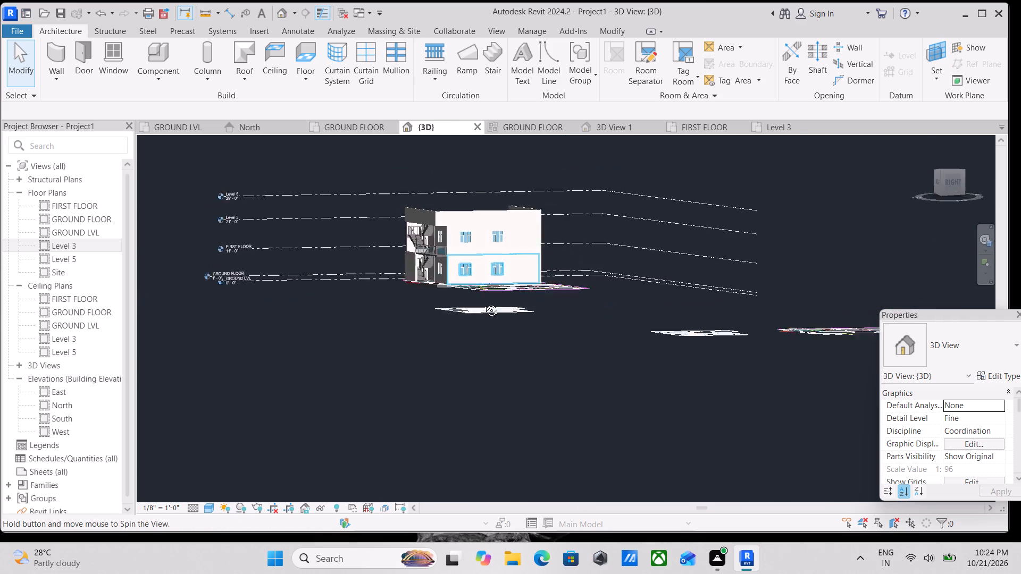
{"action": "middle_click_drag", "start_coordinate": [483, 302], "coordinate": [579, 310], "text": "shift"}
{"action": "middle_click_drag", "start_coordinate": [399, 301], "coordinate": [479, 322]}
{"action": "middle_click_drag", "start_coordinate": [345, 302], "coordinate": [441, 338], "text": "shift"}
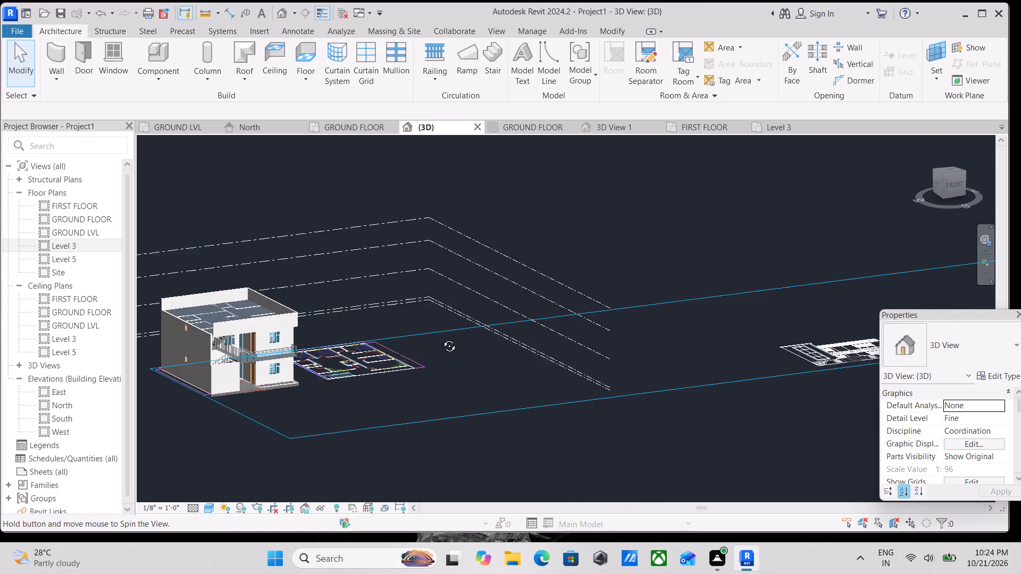
{"action": "middle_click_drag", "start_coordinate": [441, 338], "coordinate": [498, 336], "text": "shift"}
{"action": "middle_click_drag", "start_coordinate": [379, 349], "coordinate": [457, 305], "text": "shift"}
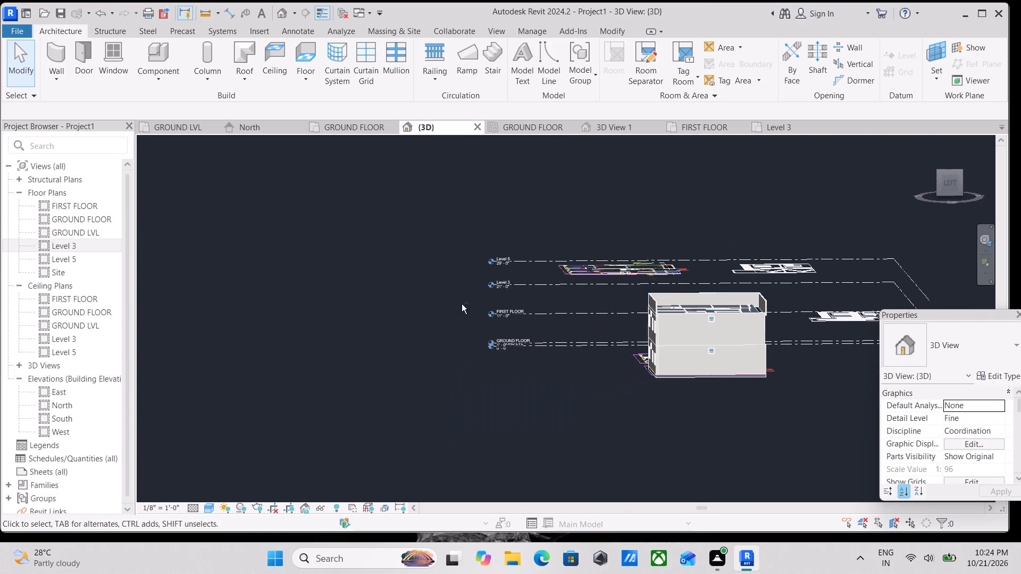
Examine where the Level 3 north roof wall meets the outer wall beneath it at the building's north-west corner.
{"action": "scroll", "coordinate": [646, 318], "scroll_direction": "up", "scroll_amount": 6}
{"action": "middle_click_drag", "start_coordinate": [729, 309], "coordinate": [629, 335]}
{"action": "scroll", "coordinate": [629, 335], "scroll_direction": "up", "scroll_amount": 3}
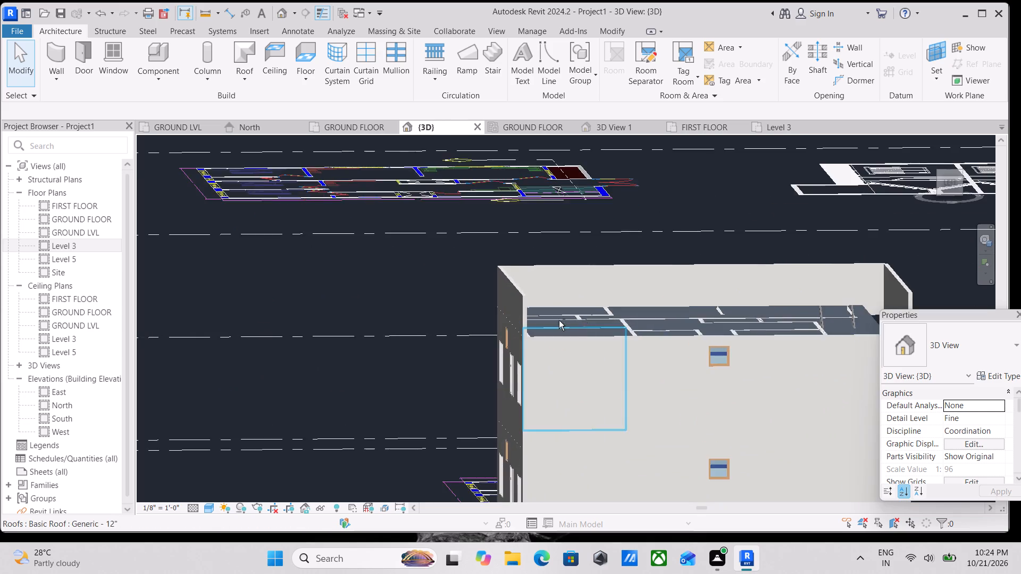
{"action": "scroll", "coordinate": [559, 320], "scroll_direction": "up", "scroll_amount": 3}
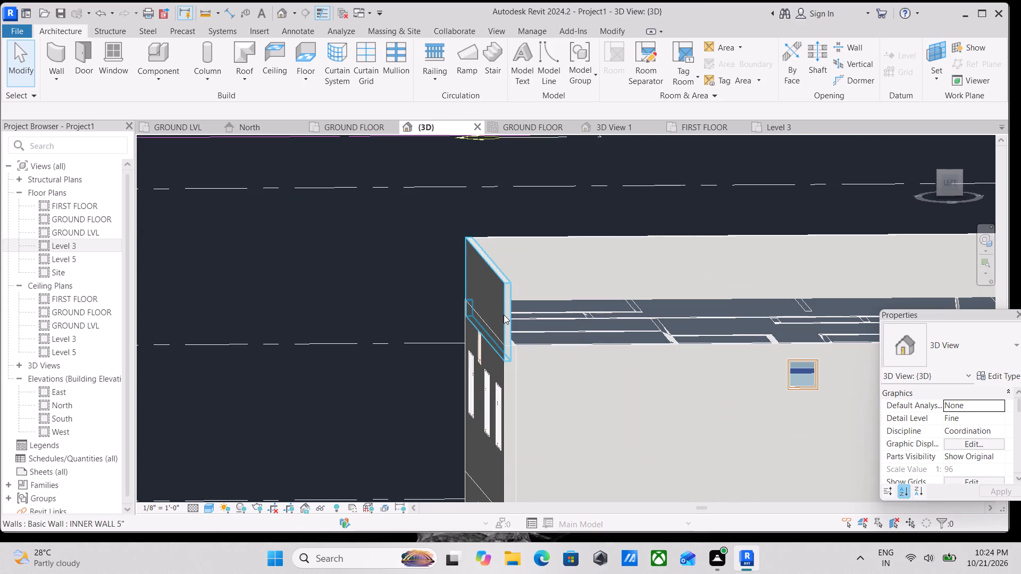
{"action": "left_click", "coordinate": [504, 314]}
{"action": "scroll", "coordinate": [509, 355], "scroll_direction": "up", "scroll_amount": 2}
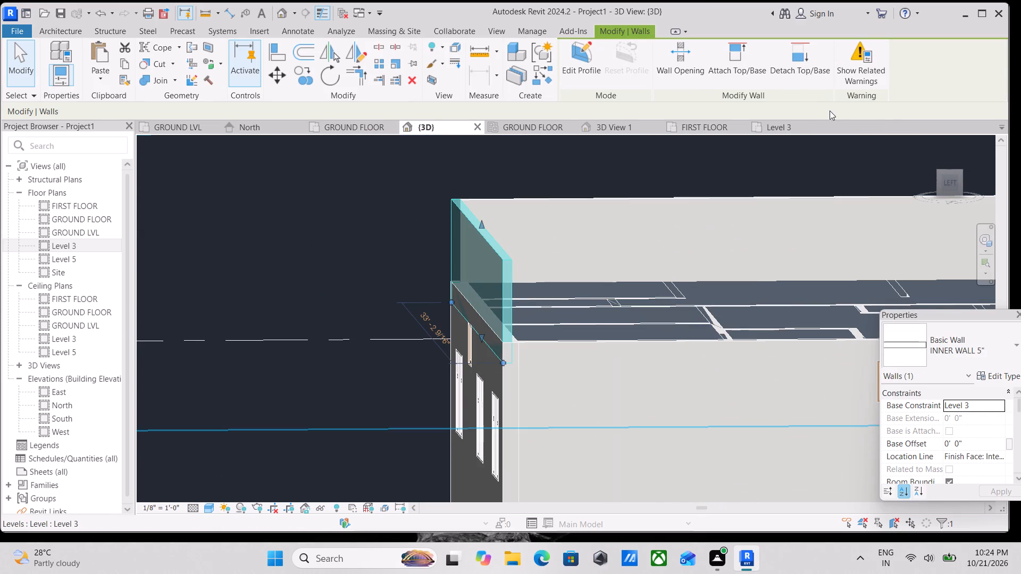
{"action": "scroll", "coordinate": [883, 110], "scroll_direction": "down", "scroll_amount": 4}
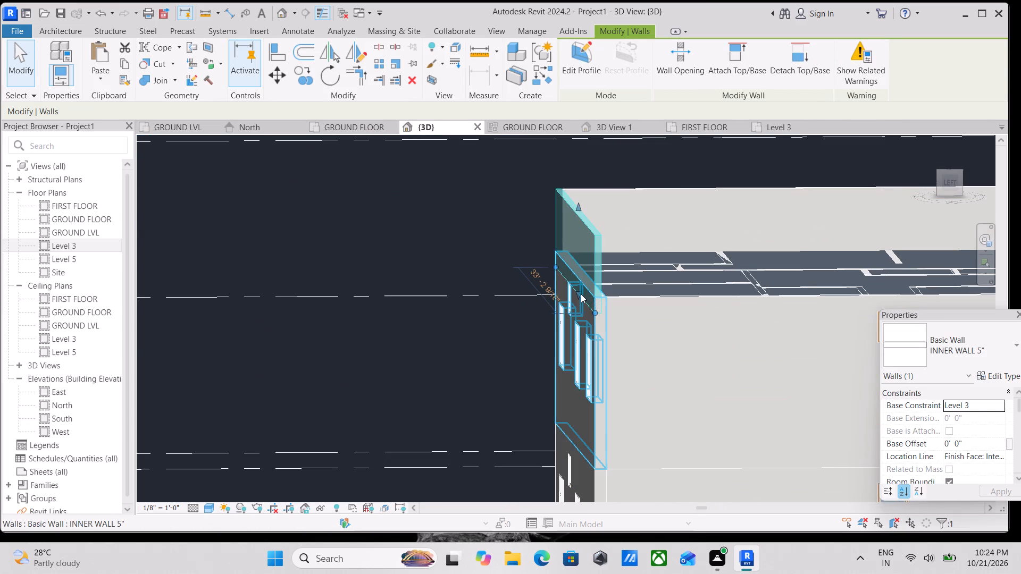
{"action": "key", "text": "Escape"}
{"action": "scroll", "coordinate": [581, 294], "scroll_direction": "down", "scroll_amount": 4}
Raise the base of the Level 3 north INNER WALL 5" by 1' to the top of the OUETR WALL 9" below.
{"action": "left_click", "coordinate": [947, 179]}
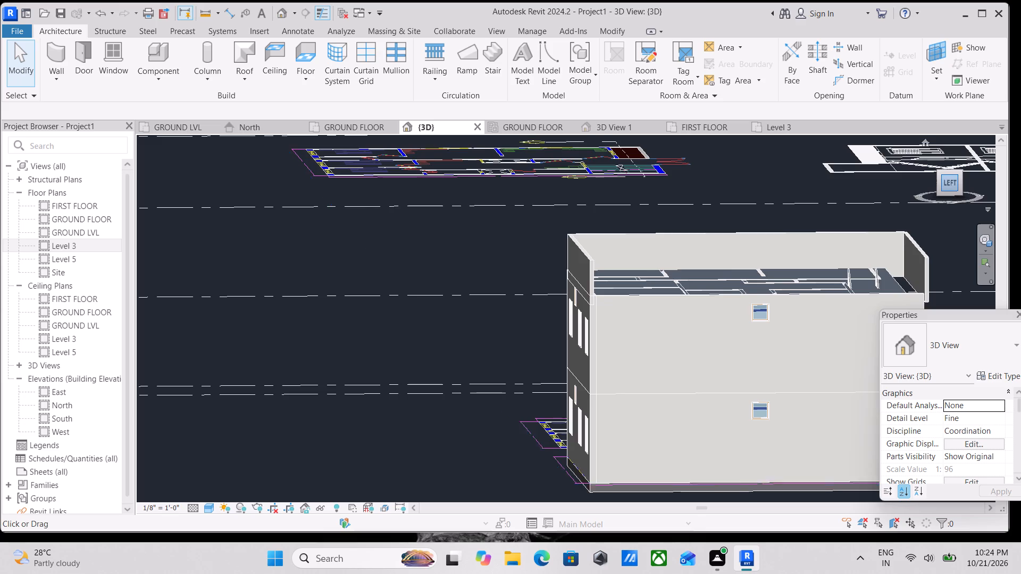
{"action": "left_click", "coordinate": [933, 179]}
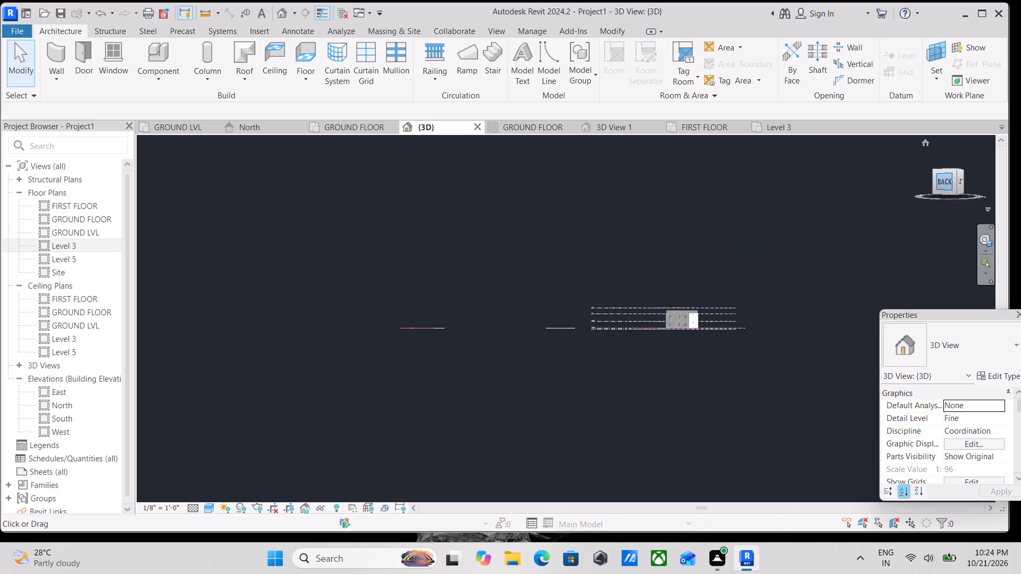
{"action": "scroll", "coordinate": [722, 260], "scroll_direction": "up", "scroll_amount": 6}
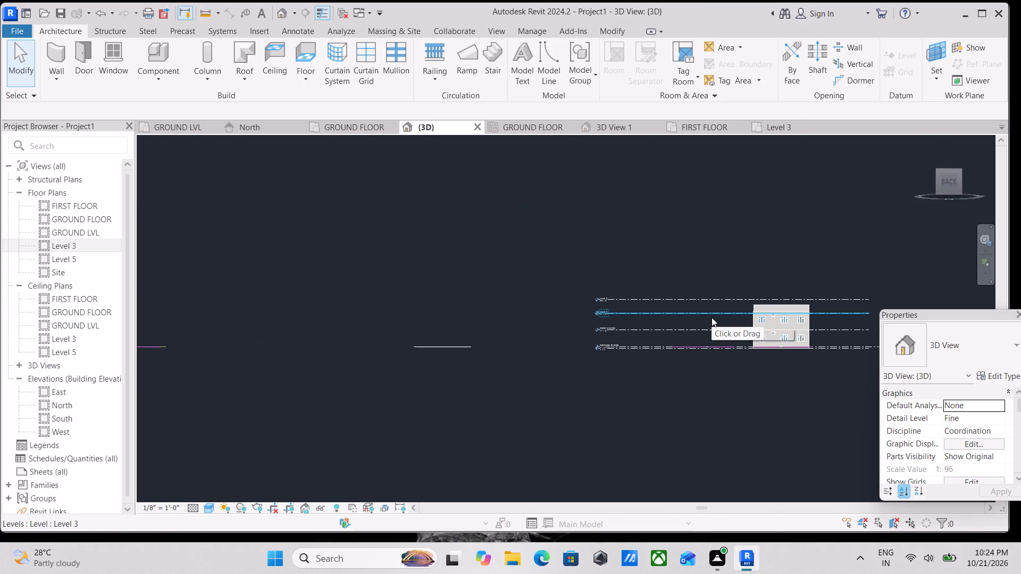
{"action": "scroll", "coordinate": [791, 323], "scroll_direction": "up", "scroll_amount": 6}
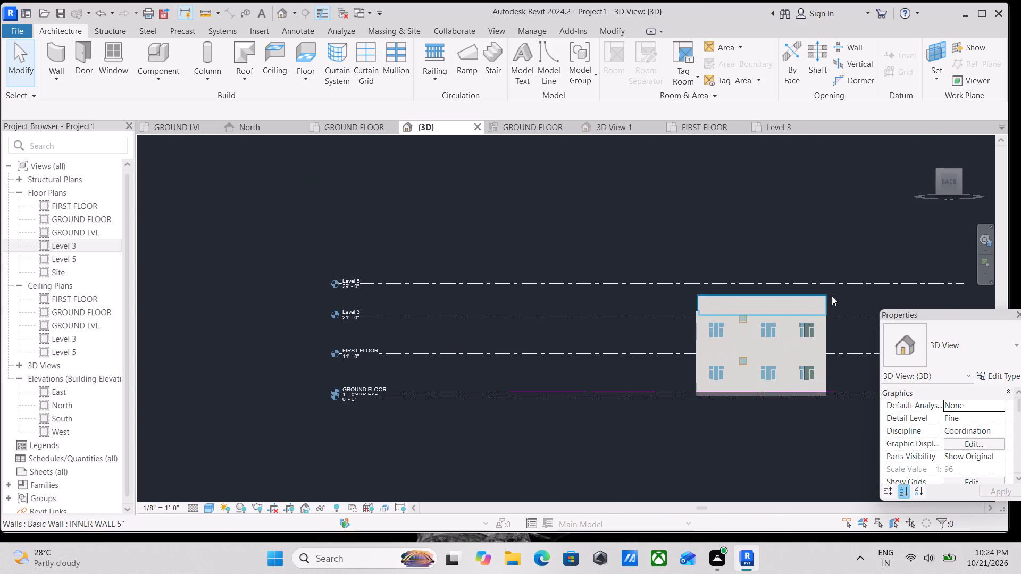
{"action": "left_click", "coordinate": [825, 298]}
{"action": "scroll", "coordinate": [747, 326], "scroll_direction": "up", "scroll_amount": 7}
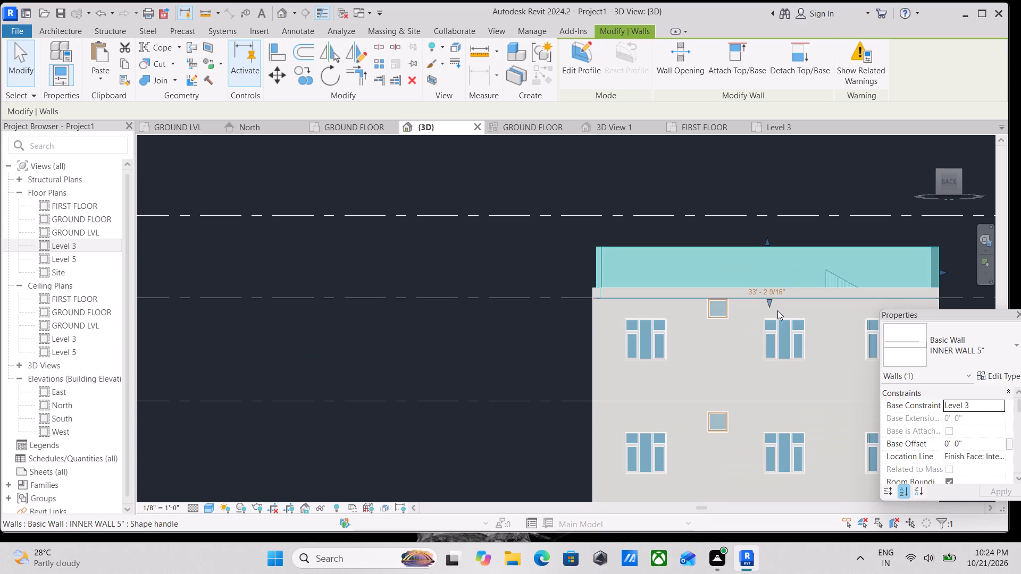
{"action": "scroll", "coordinate": [777, 311], "scroll_direction": "up", "scroll_amount": 4}
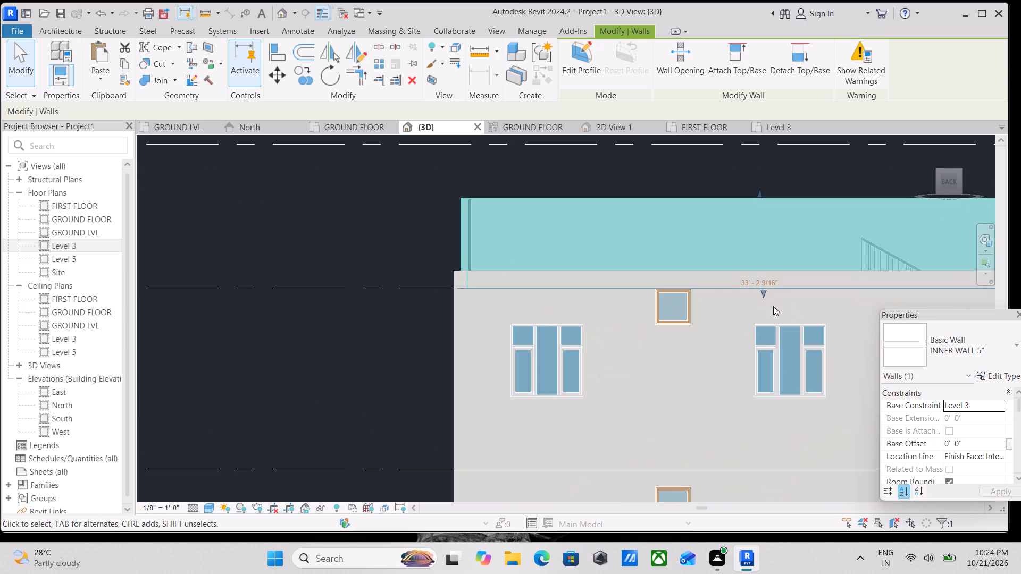
{"action": "left_click_drag", "start_coordinate": [767, 293], "coordinate": [769, 272]}
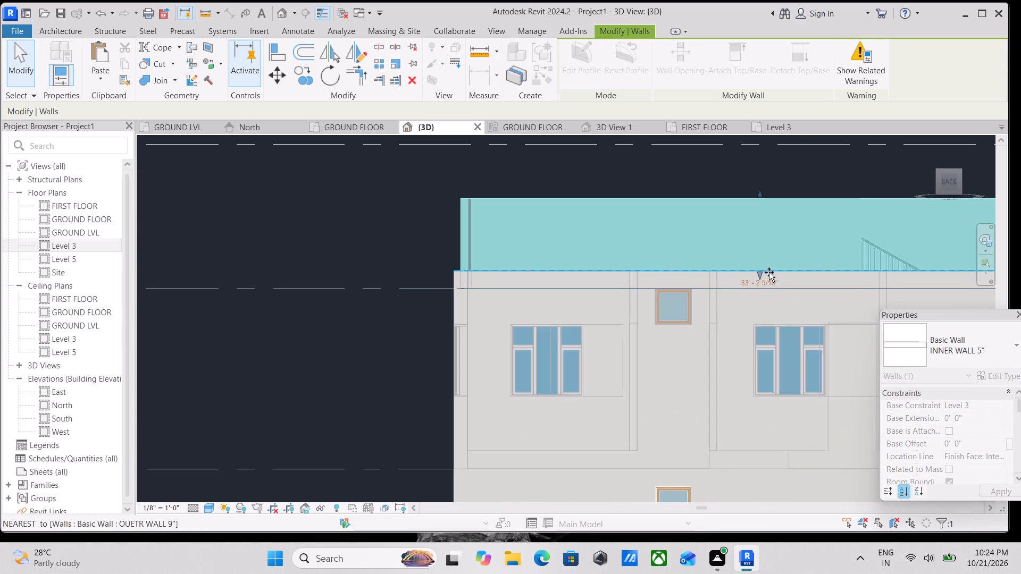
{"action": "left_click_drag", "start_coordinate": [769, 272], "coordinate": [769, 272]}
{"action": "scroll", "coordinate": [769, 272], "scroll_direction": "down", "scroll_amount": 2}
{"action": "middle_click_drag", "start_coordinate": [769, 272], "coordinate": [664, 320]}
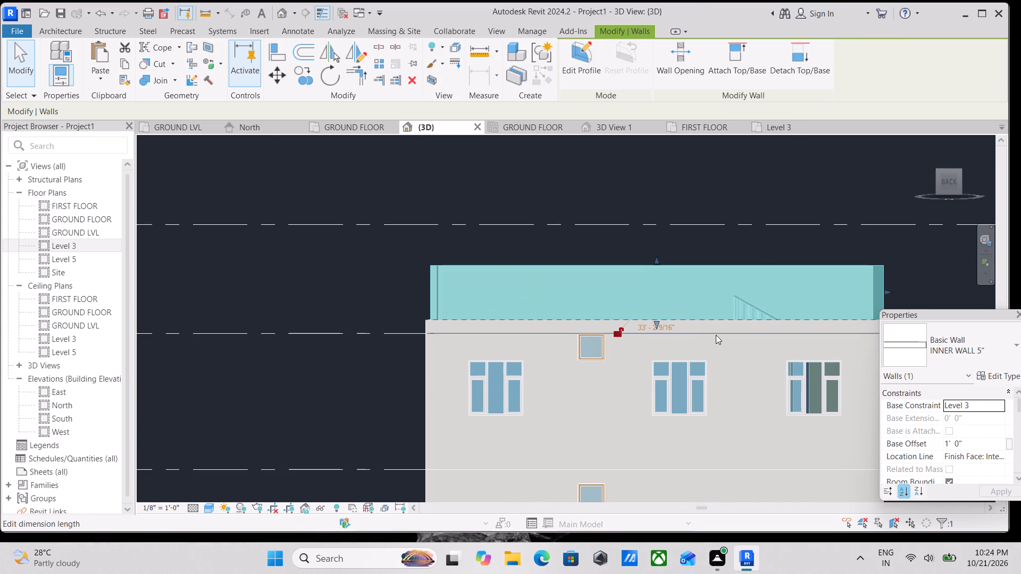
{"action": "key", "text": "Escape"}
{"action": "scroll", "coordinate": [715, 336], "scroll_direction": "down", "scroll_amount": 2}
{"action": "scroll", "coordinate": [512, 305], "scroll_direction": "up", "scroll_amount": 1}
{"action": "scroll", "coordinate": [512, 306], "scroll_direction": "down", "scroll_amount": 1}
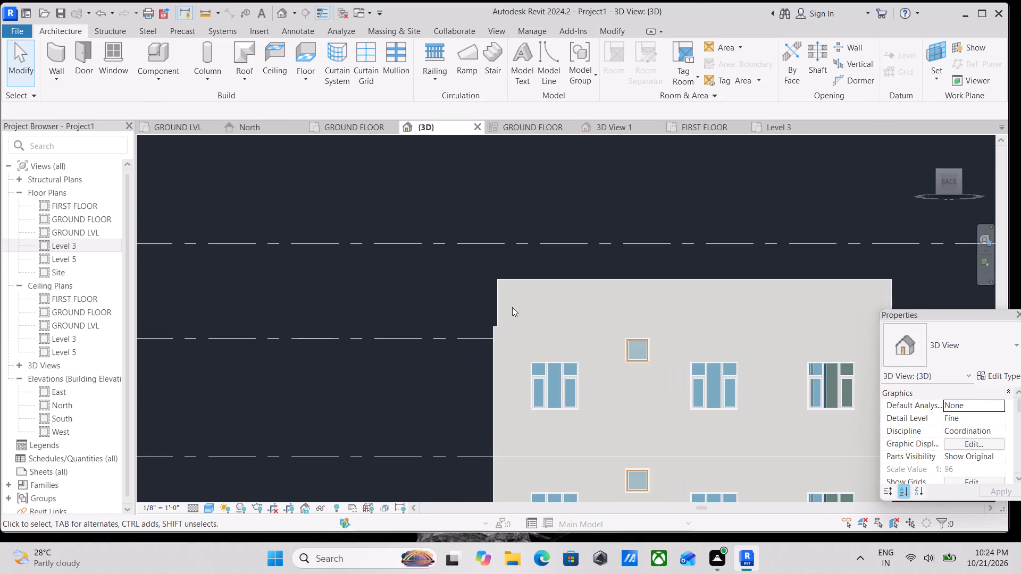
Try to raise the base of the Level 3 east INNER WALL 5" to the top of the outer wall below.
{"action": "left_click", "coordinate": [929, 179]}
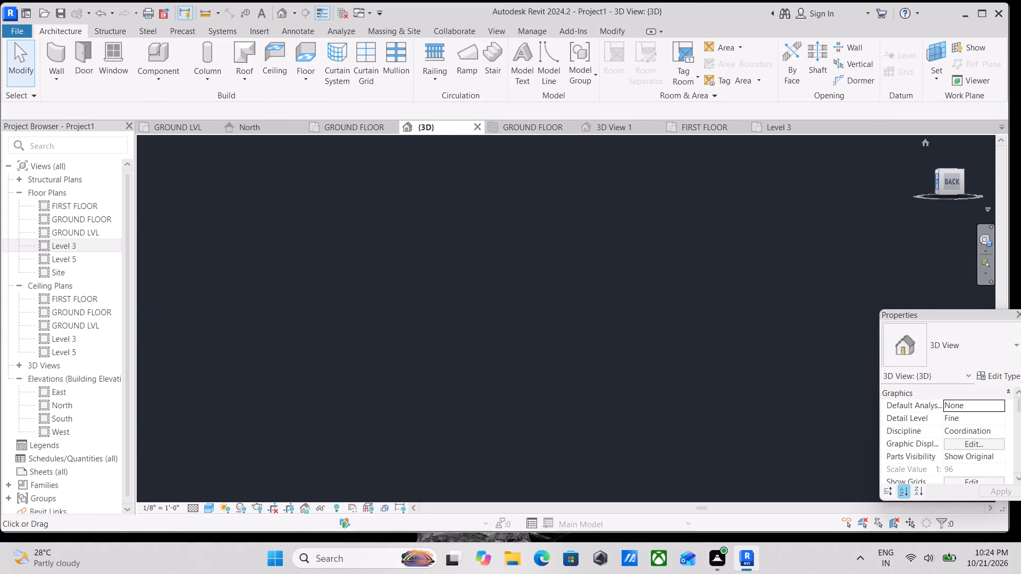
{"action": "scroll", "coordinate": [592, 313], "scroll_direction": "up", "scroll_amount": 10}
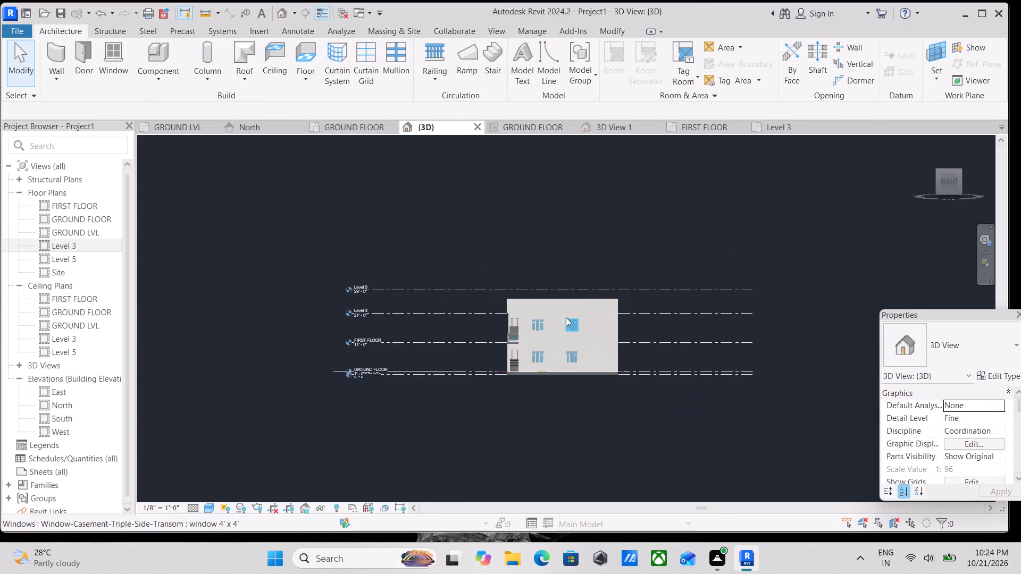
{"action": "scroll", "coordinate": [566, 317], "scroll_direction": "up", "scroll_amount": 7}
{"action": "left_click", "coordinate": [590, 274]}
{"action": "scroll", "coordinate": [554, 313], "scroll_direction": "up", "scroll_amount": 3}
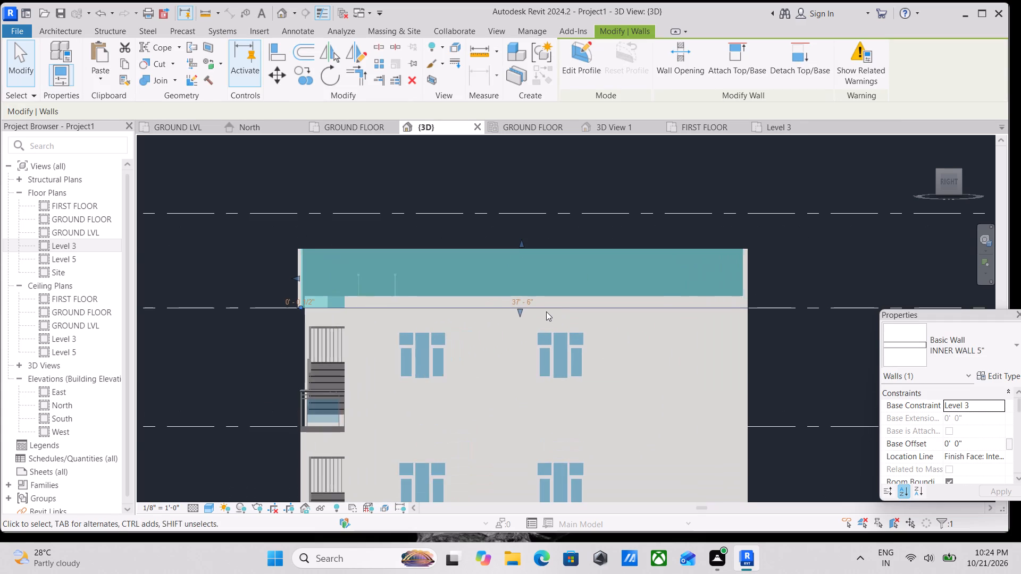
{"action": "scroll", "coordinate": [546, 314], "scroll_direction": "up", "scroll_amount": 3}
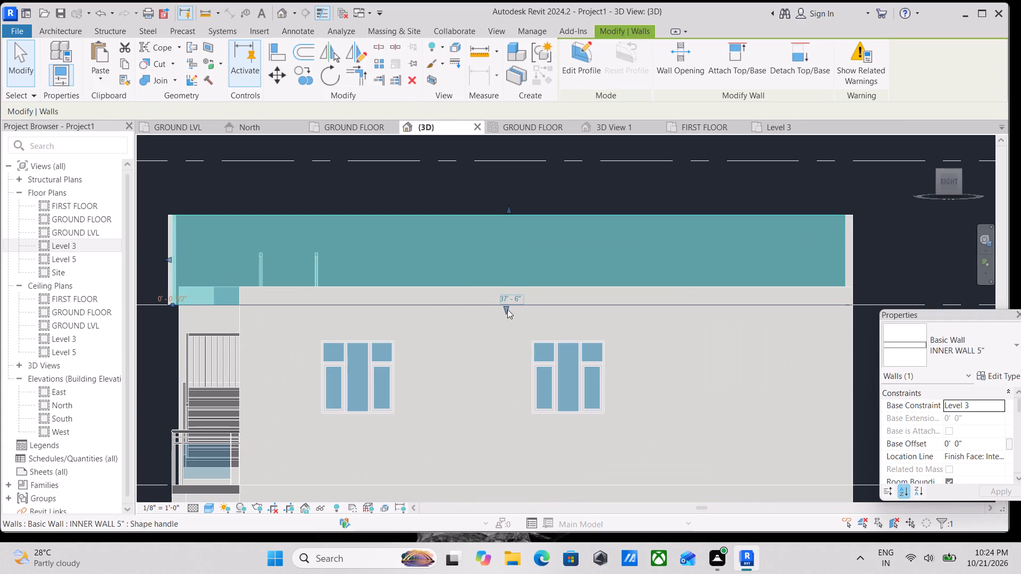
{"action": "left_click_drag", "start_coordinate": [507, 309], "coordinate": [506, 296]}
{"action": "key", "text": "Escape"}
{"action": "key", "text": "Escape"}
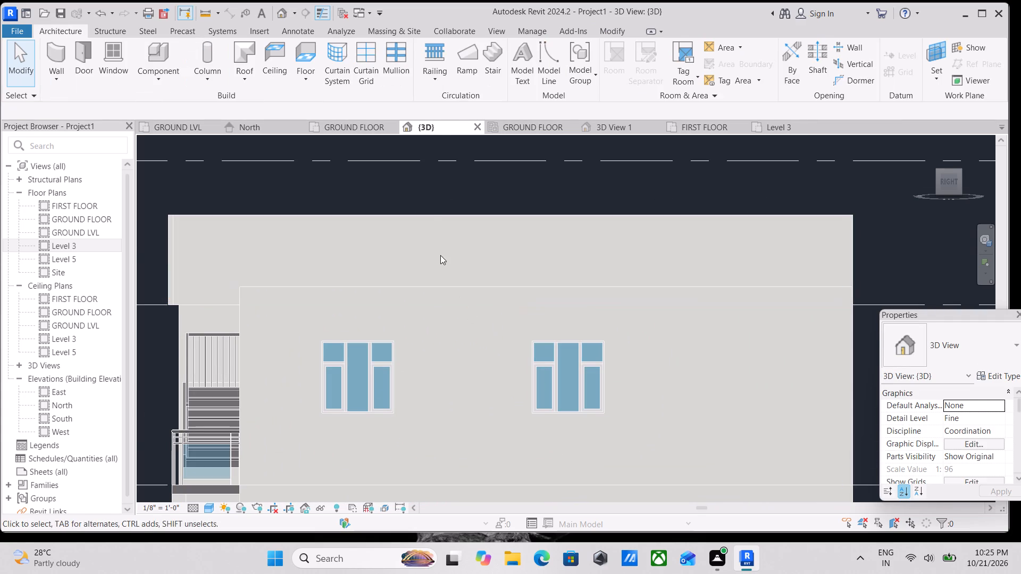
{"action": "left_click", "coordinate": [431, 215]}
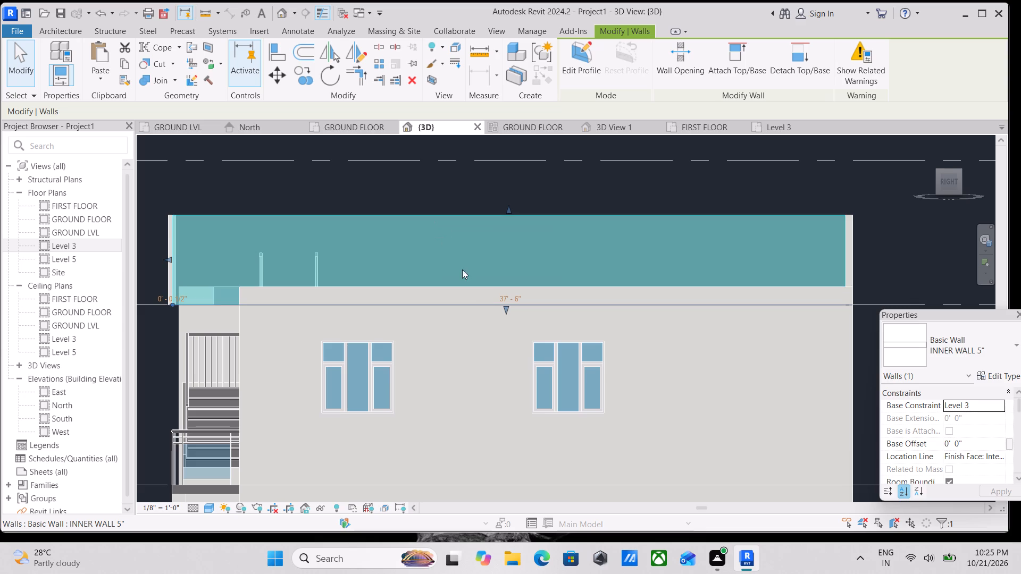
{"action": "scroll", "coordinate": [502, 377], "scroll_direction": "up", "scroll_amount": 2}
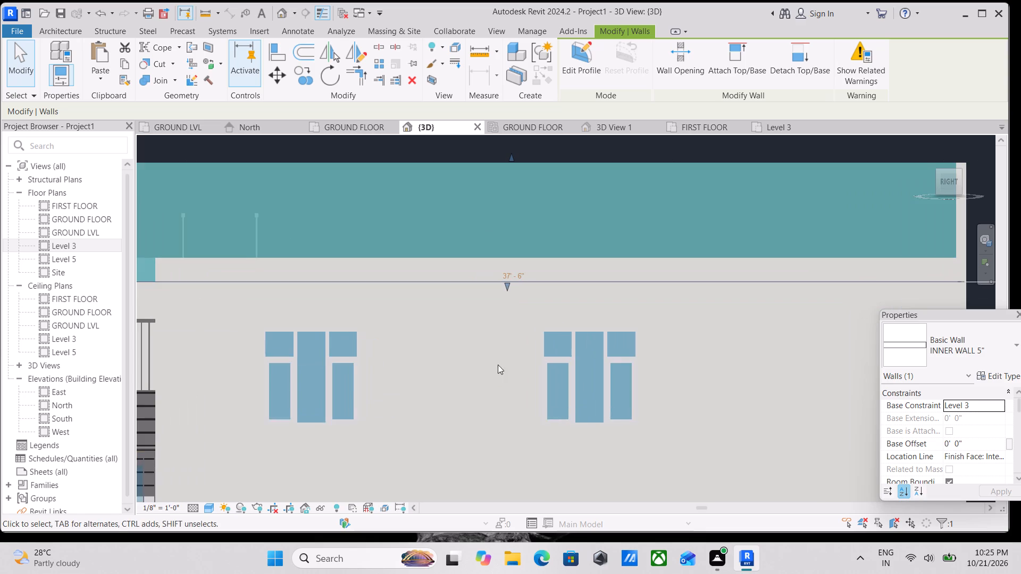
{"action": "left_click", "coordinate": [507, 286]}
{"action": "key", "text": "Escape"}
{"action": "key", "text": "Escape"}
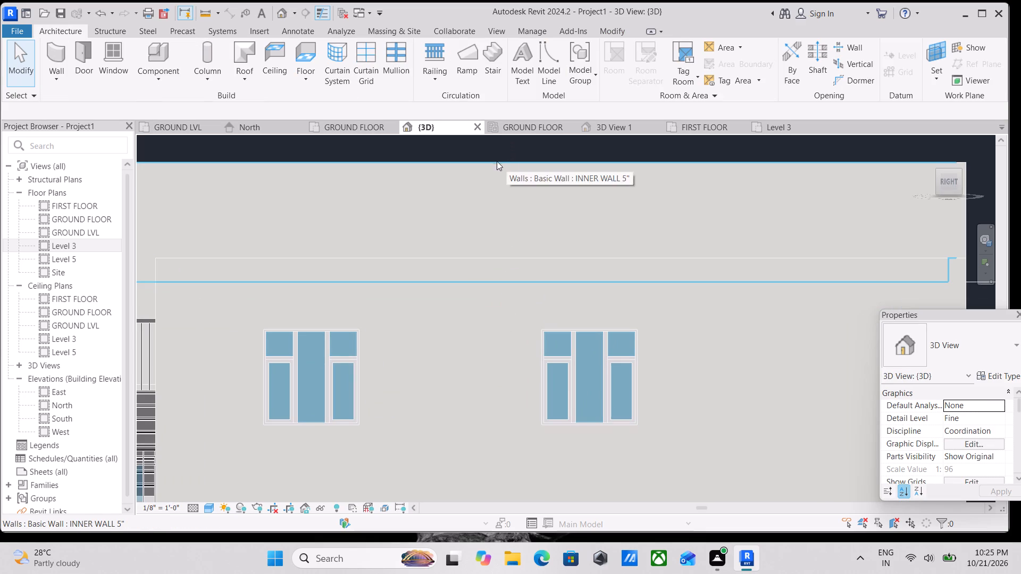
Raise the base of the Level 3 east INNER WALL 5" by 1' to the top of the OUETR WALL 9" below.
{"action": "left_click", "coordinate": [497, 159]}
{"action": "left_click_drag", "start_coordinate": [508, 287], "coordinate": [516, 260]}
{"action": "scroll", "coordinate": [516, 260], "scroll_direction": "down", "scroll_amount": 4}
{"action": "key", "text": "Escape"}
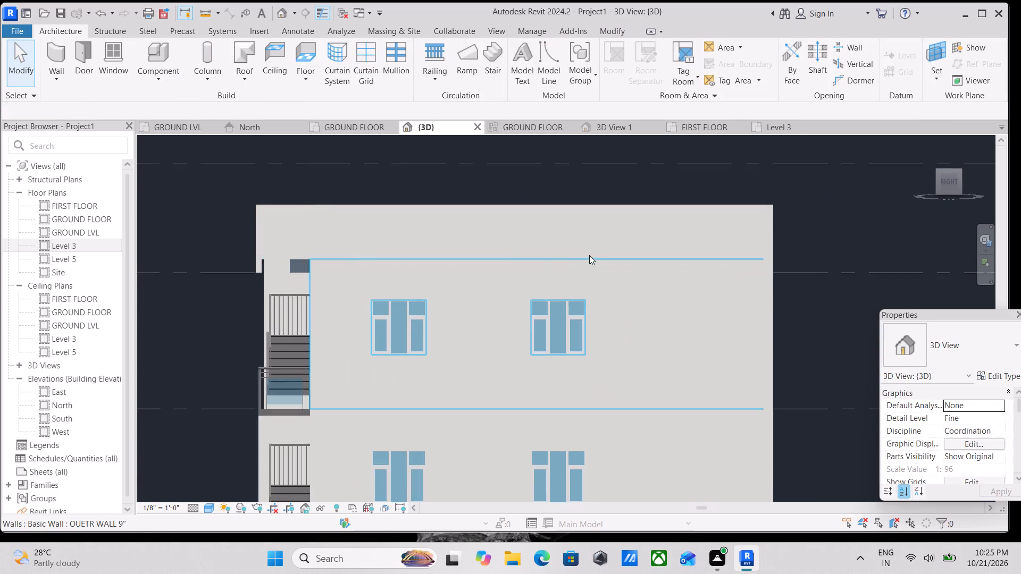
{"action": "scroll", "coordinate": [589, 255], "scroll_direction": "down", "scroll_amount": 3}
Examine the east roof wall, the roof slab edge near the staircase and the north-east side of the building.
{"action": "middle_click_drag", "start_coordinate": [610, 248], "coordinate": [609, 272], "text": "shift"}
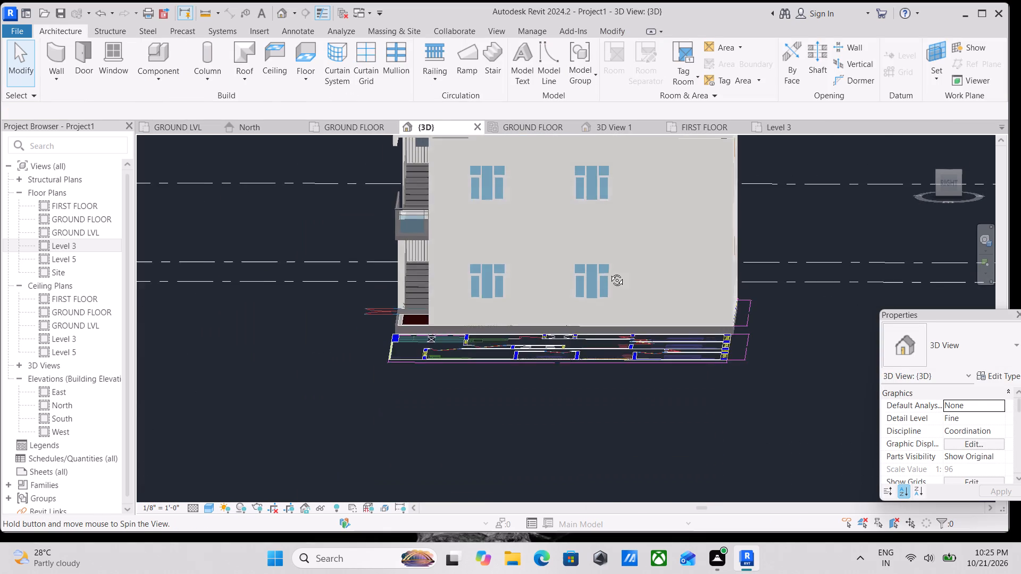
{"action": "middle_click_drag", "start_coordinate": [609, 272], "coordinate": [594, 282], "text": "shift"}
{"action": "middle_click_drag", "start_coordinate": [631, 217], "coordinate": [582, 343]}
{"action": "middle_click_drag", "start_coordinate": [683, 237], "coordinate": [665, 264]}
{"action": "scroll", "coordinate": [580, 251], "scroll_direction": "up", "scroll_amount": 1}
{"action": "scroll", "coordinate": [515, 244], "scroll_direction": "up", "scroll_amount": 3}
{"action": "left_click", "coordinate": [521, 243]}
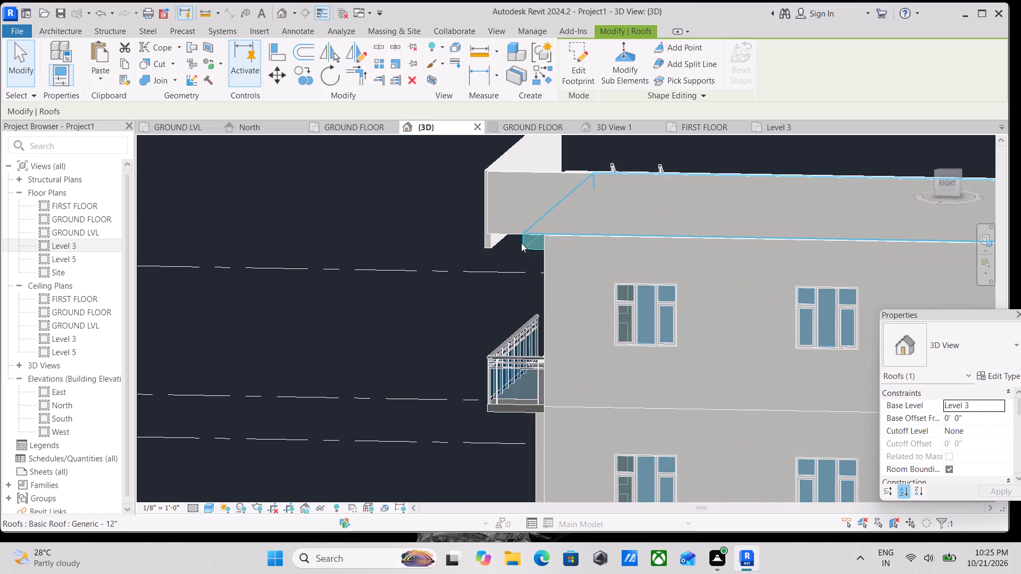
{"action": "scroll", "coordinate": [521, 243], "scroll_direction": "down", "scroll_amount": 1}
{"action": "middle_click_drag", "start_coordinate": [521, 243], "coordinate": [696, 229], "text": "shift"}
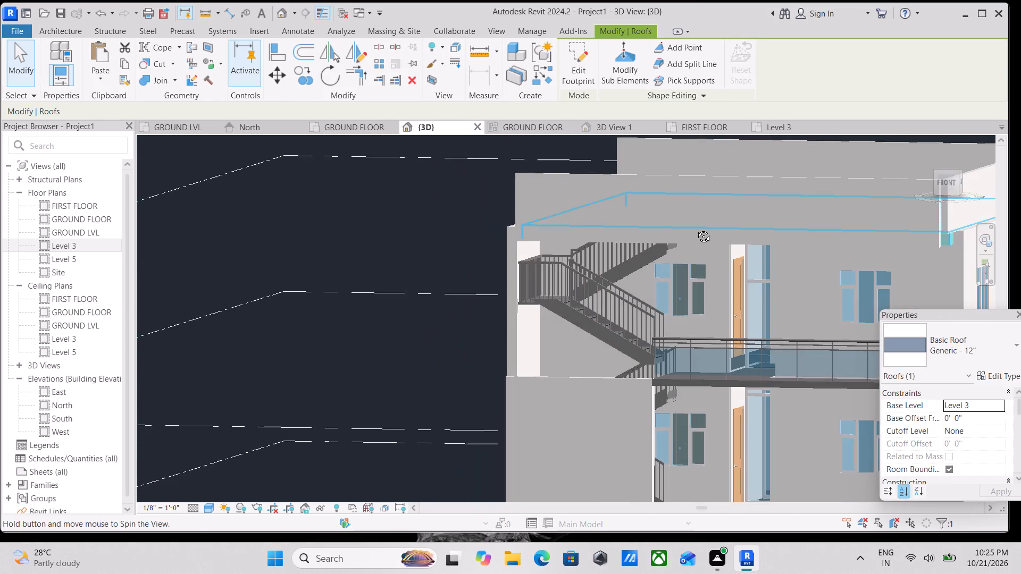
{"action": "middle_click_drag", "start_coordinate": [696, 229], "coordinate": [405, 316], "text": "shift"}
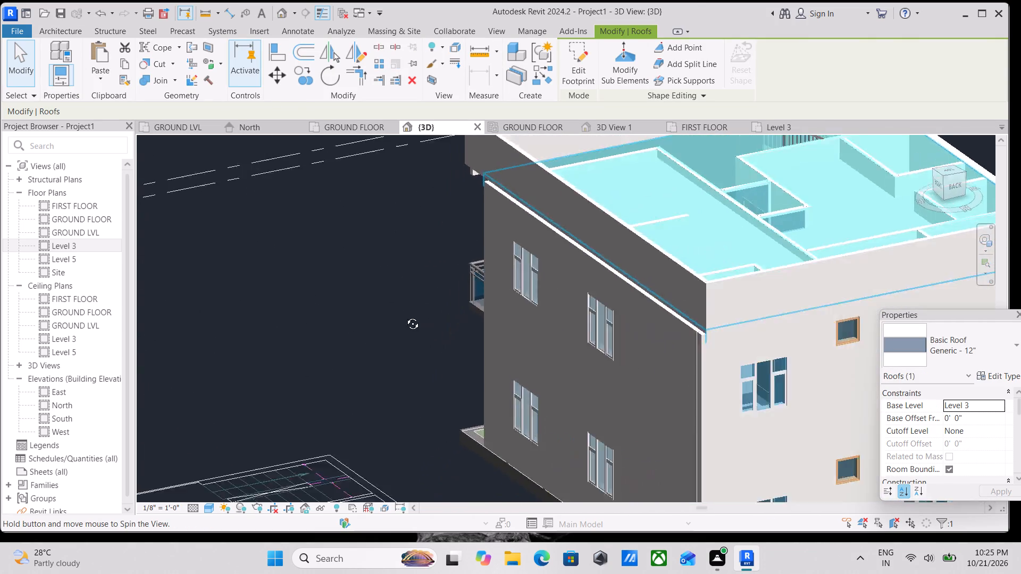
{"action": "middle_click_drag", "start_coordinate": [405, 316], "coordinate": [386, 327], "text": "shift"}
{"action": "scroll", "coordinate": [553, 251], "scroll_direction": "down", "scroll_amount": 1}
{"action": "middle_click_drag", "start_coordinate": [552, 251], "coordinate": [500, 300]}
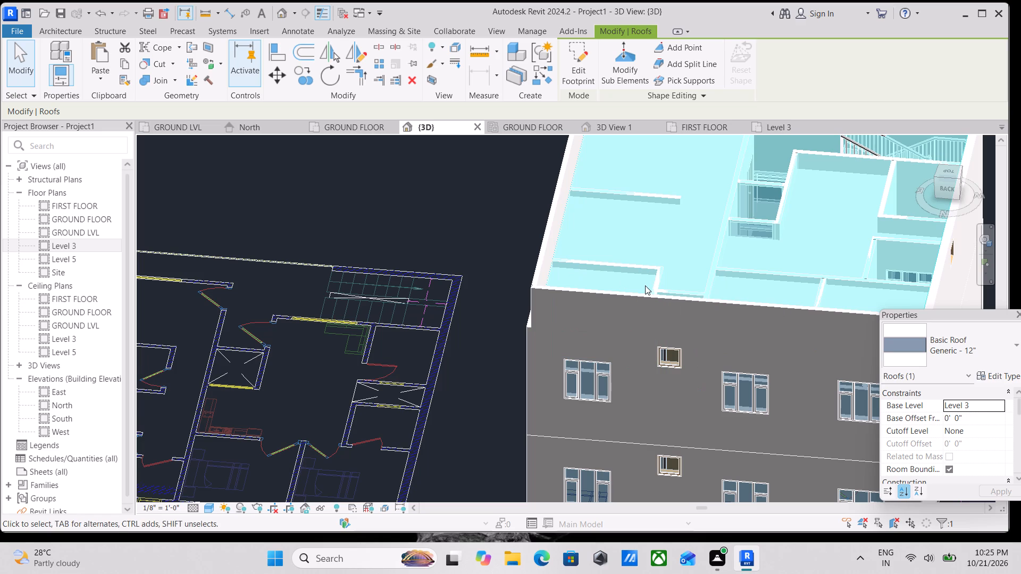
Inspect the east roof wall's base and its fit with the outer wall at the north-east corner and from the east.
{"action": "scroll", "coordinate": [645, 285], "scroll_direction": "down", "scroll_amount": 1}
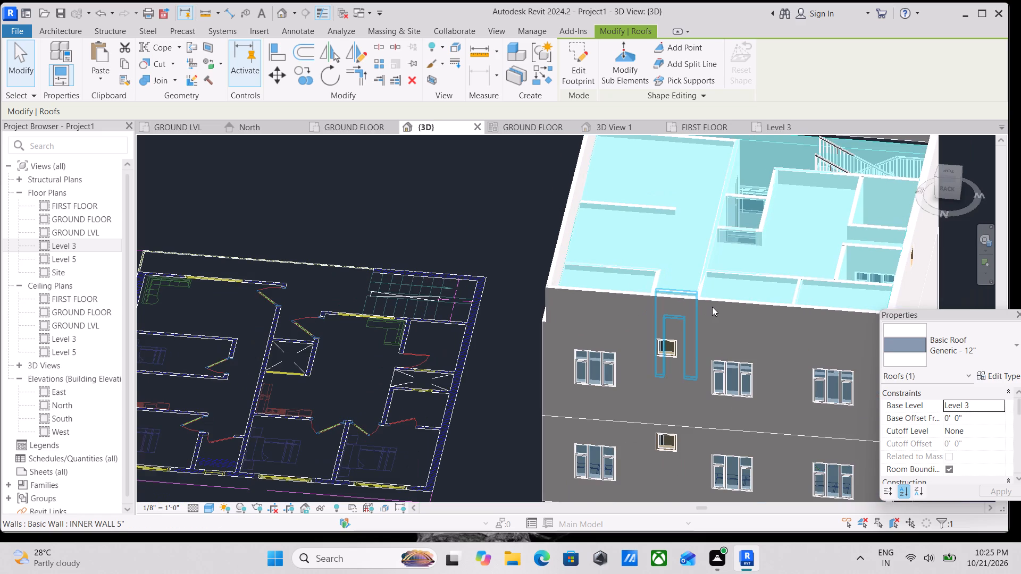
{"action": "scroll", "coordinate": [683, 323], "scroll_direction": "up", "scroll_amount": 3}
{"action": "middle_click_drag", "start_coordinate": [533, 282], "coordinate": [630, 326]}
{"action": "left_click", "coordinate": [597, 269]}
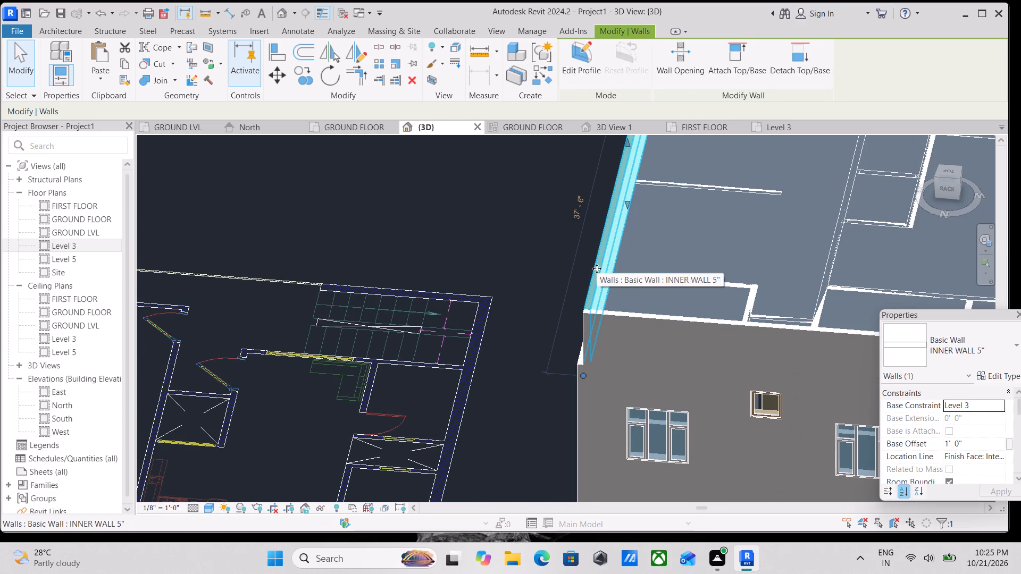
{"action": "scroll", "coordinate": [602, 292], "scroll_direction": "up", "scroll_amount": 2}
{"action": "scroll", "coordinate": [607, 298], "scroll_direction": "down", "scroll_amount": 2}
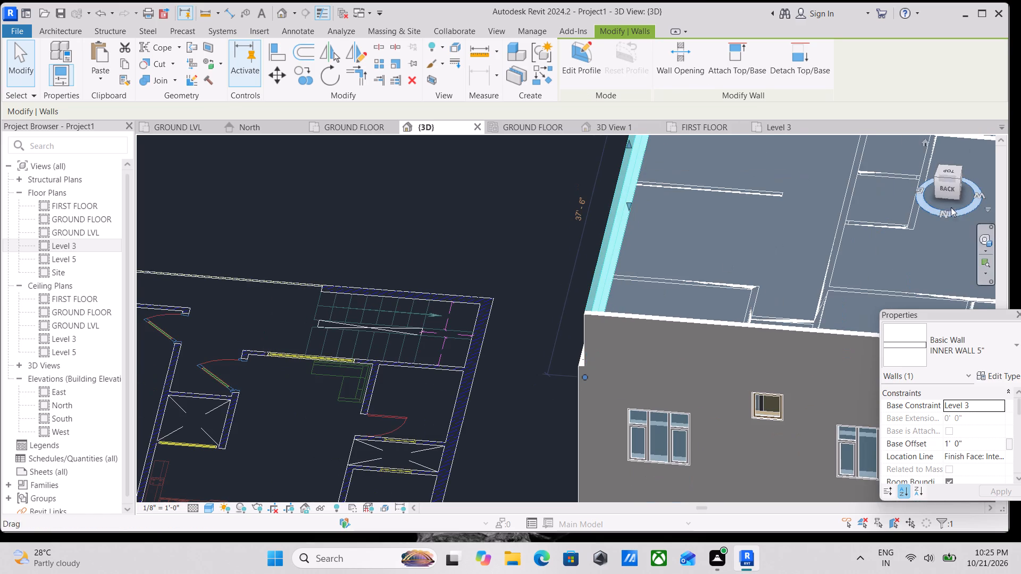
{"action": "left_click", "coordinate": [940, 183]}
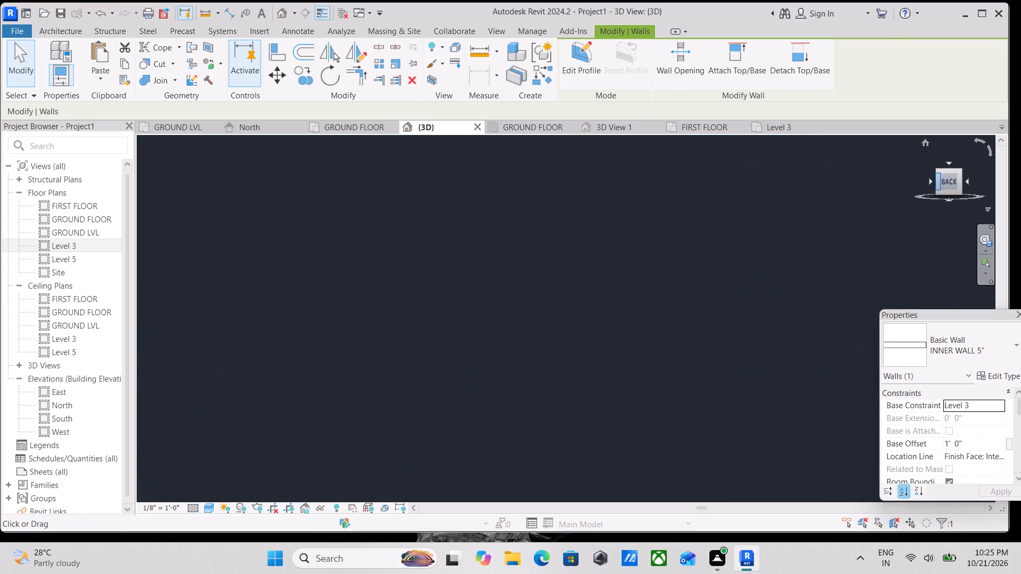
{"action": "left_click", "coordinate": [937, 184]}
{"action": "scroll", "coordinate": [606, 336], "scroll_direction": "up", "scroll_amount": 2}
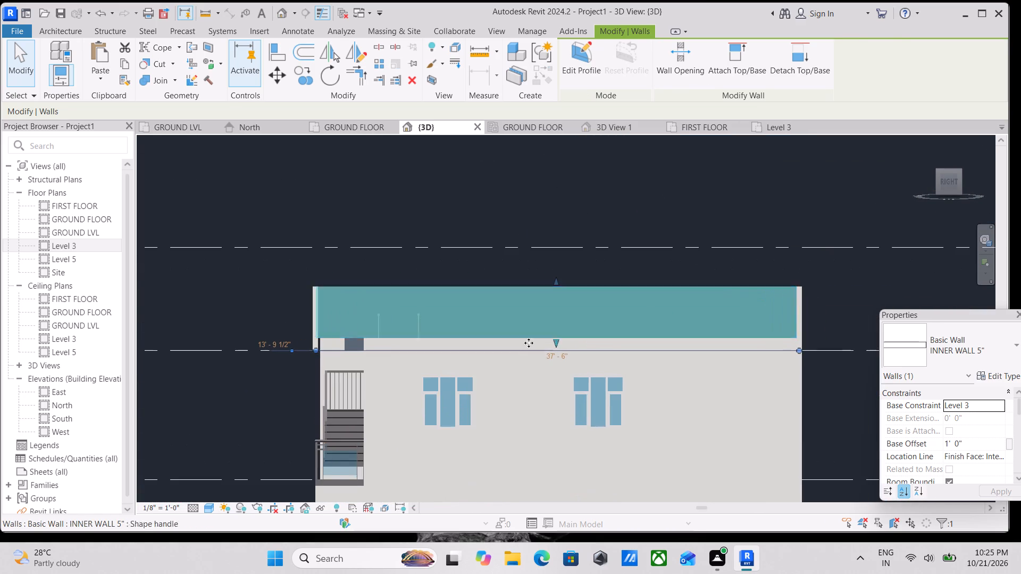
{"action": "scroll", "coordinate": [589, 332], "scroll_direction": "down", "scroll_amount": 1}
{"action": "key", "text": "Escape"}
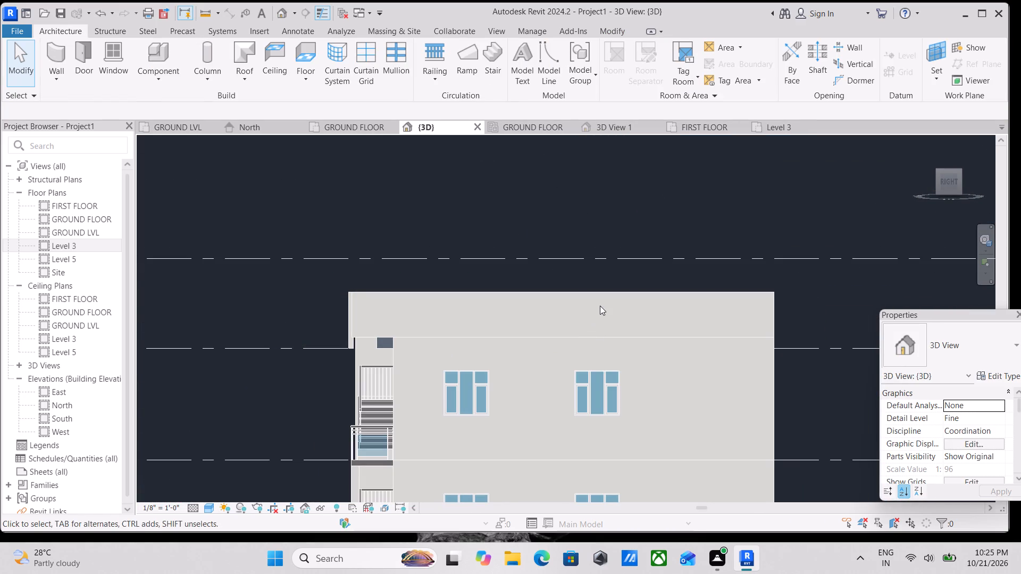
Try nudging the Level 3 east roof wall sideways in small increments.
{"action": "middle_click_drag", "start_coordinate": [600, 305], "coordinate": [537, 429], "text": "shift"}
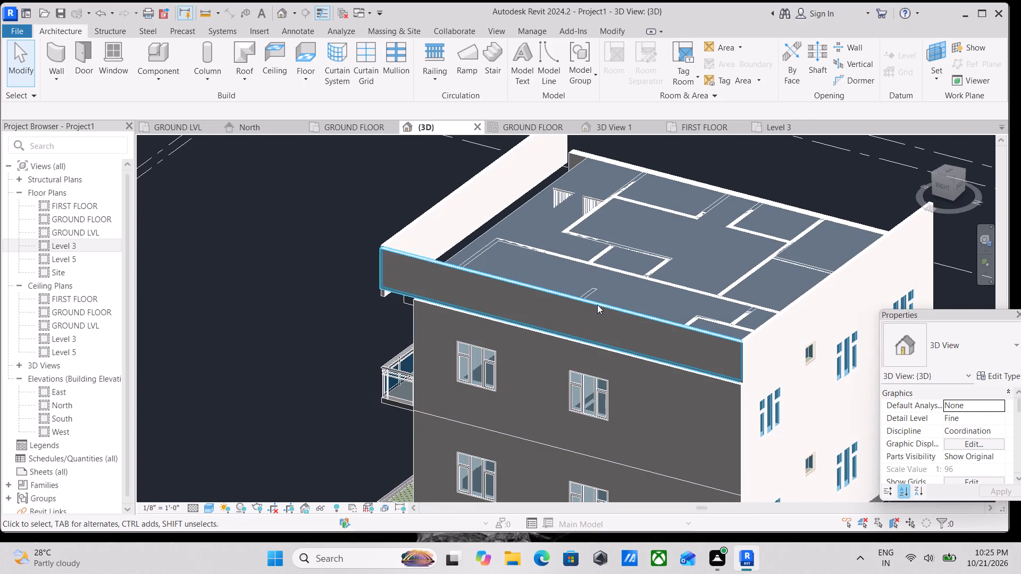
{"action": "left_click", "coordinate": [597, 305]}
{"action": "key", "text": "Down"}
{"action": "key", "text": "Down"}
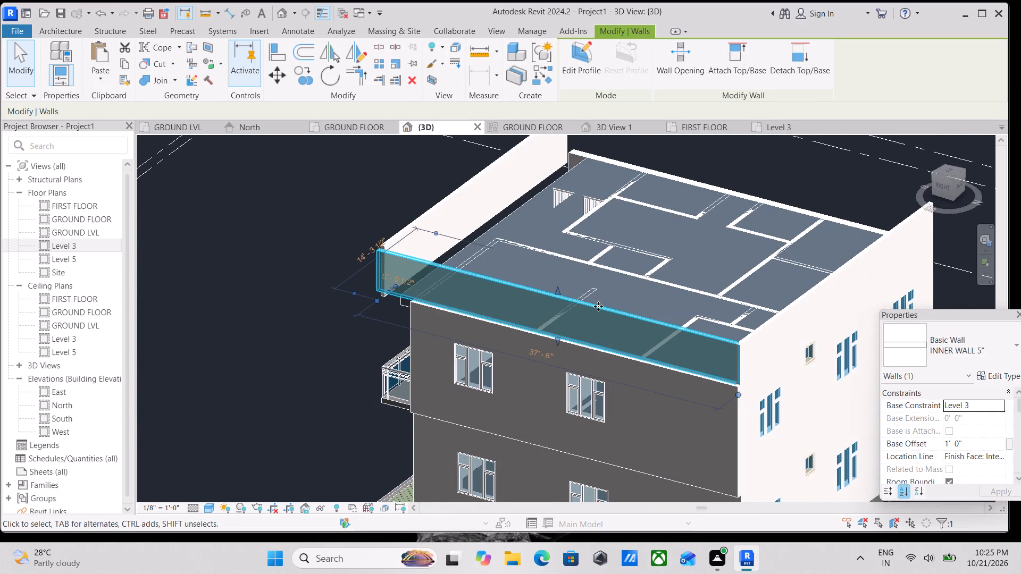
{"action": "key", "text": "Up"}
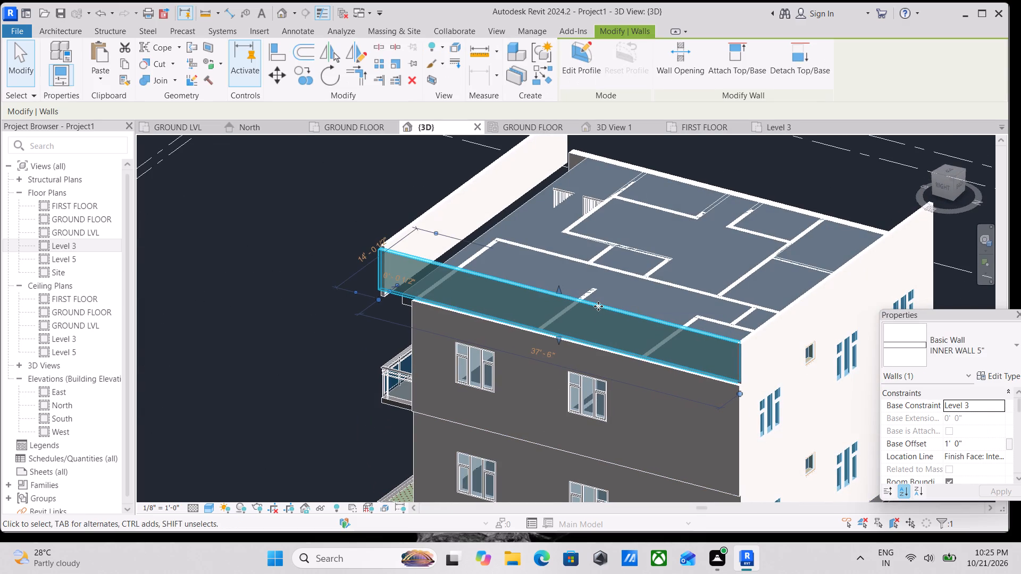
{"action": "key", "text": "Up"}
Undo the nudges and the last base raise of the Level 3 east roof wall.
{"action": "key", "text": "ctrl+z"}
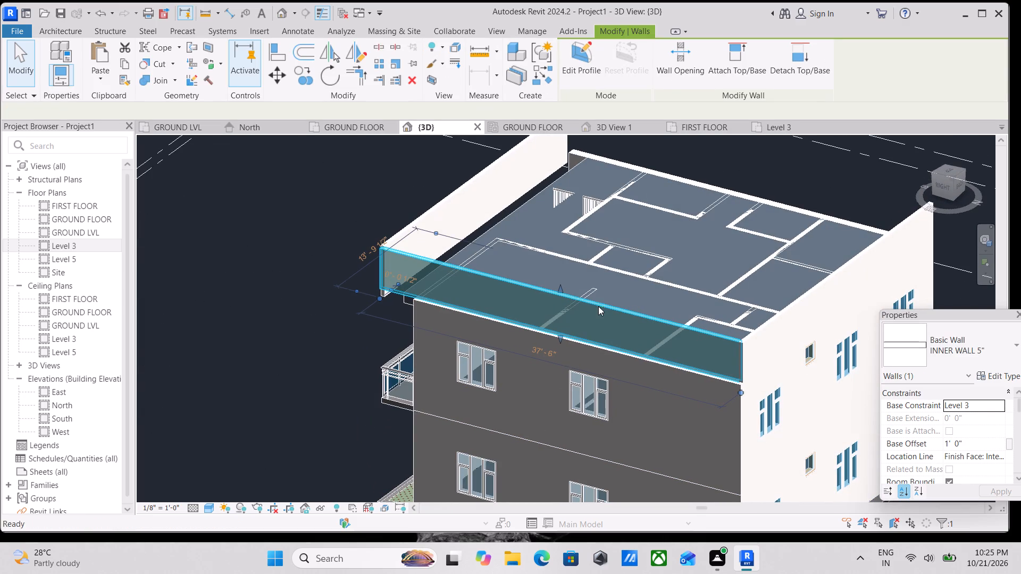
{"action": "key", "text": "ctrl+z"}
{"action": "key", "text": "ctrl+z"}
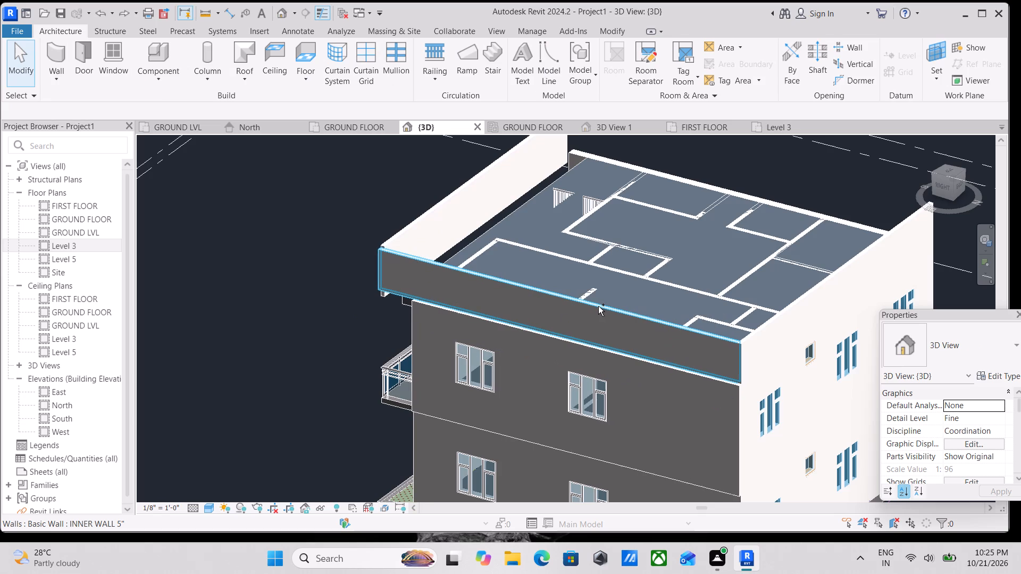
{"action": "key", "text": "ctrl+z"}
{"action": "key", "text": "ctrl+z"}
Raise the base of the Level 3 east INNER WALL 5" to the top edge of the outer wall below.
{"action": "scroll", "coordinate": [598, 306], "scroll_direction": "down", "scroll_amount": 6}
{"action": "middle_click_drag", "start_coordinate": [589, 319], "coordinate": [608, 305]}
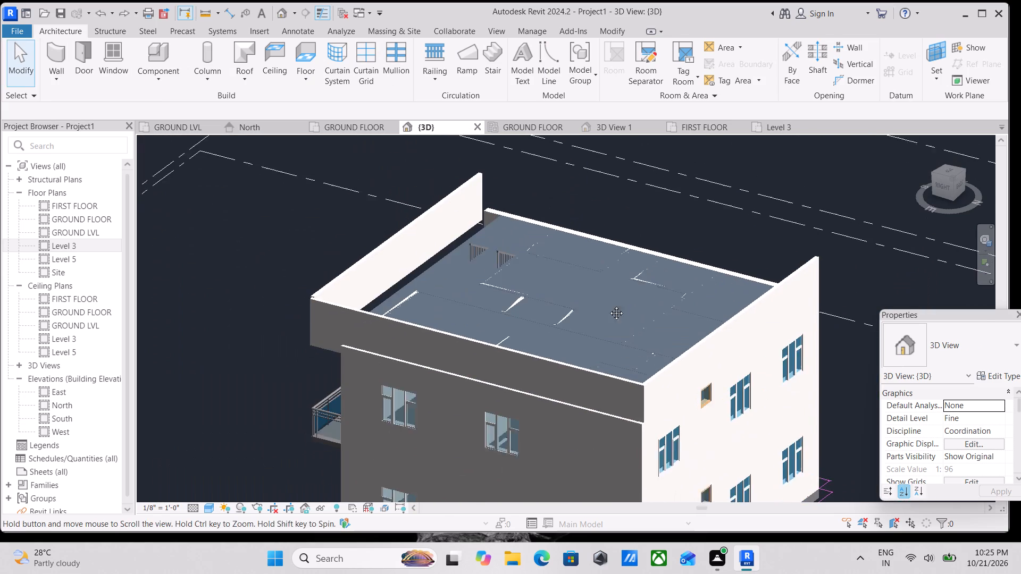
{"action": "middle_click_drag", "start_coordinate": [608, 305], "coordinate": [613, 301]}
{"action": "left_click", "coordinate": [597, 360]}
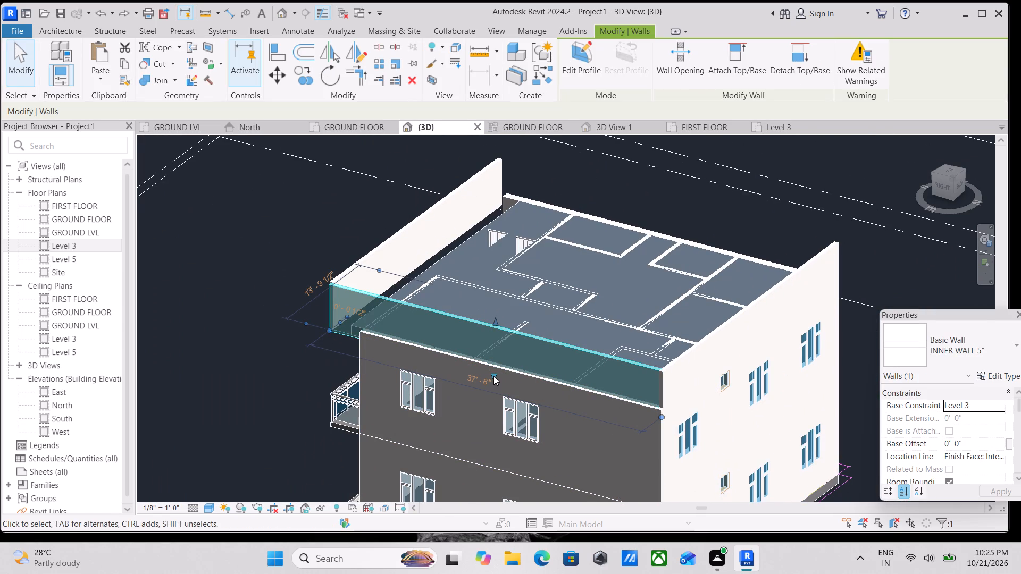
{"action": "left_click", "coordinate": [493, 376]}
{"action": "key", "text": "Escape"}
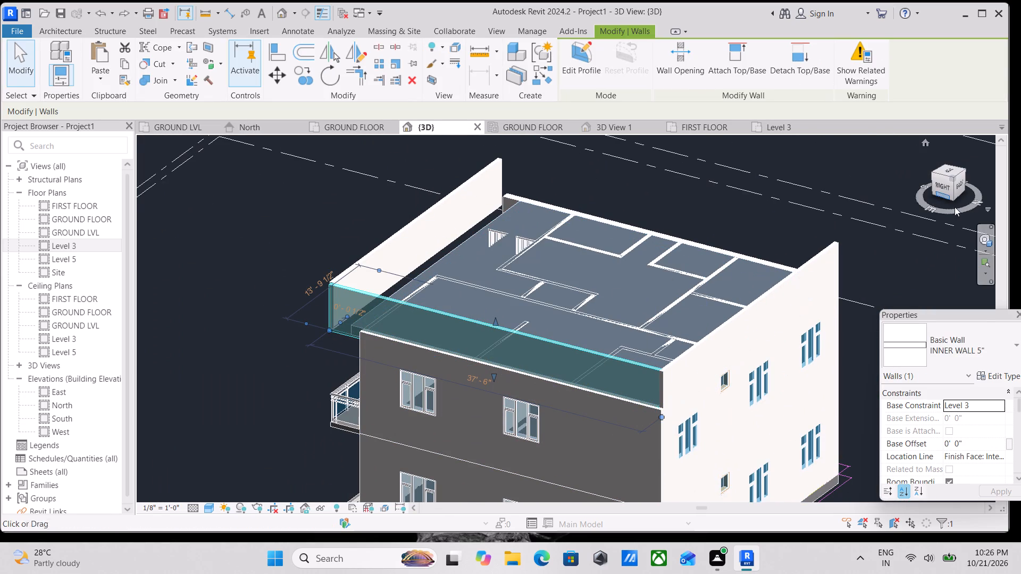
{"action": "left_click", "coordinate": [947, 188]}
{"action": "scroll", "coordinate": [583, 418], "scroll_direction": "up", "scroll_amount": 5}
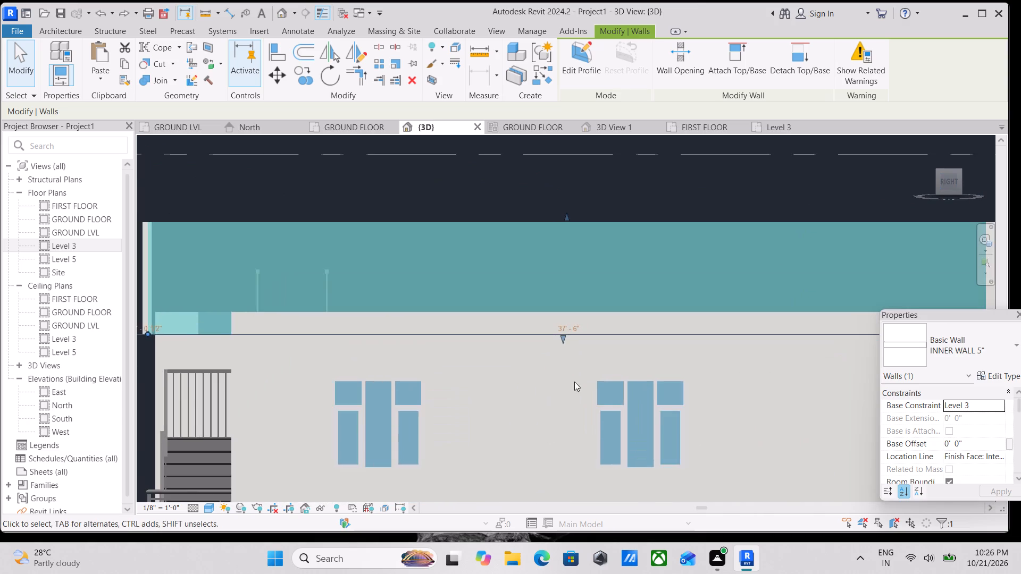
{"action": "scroll", "coordinate": [574, 382], "scroll_direction": "up", "scroll_amount": 4}
{"action": "key", "text": "Escape"}
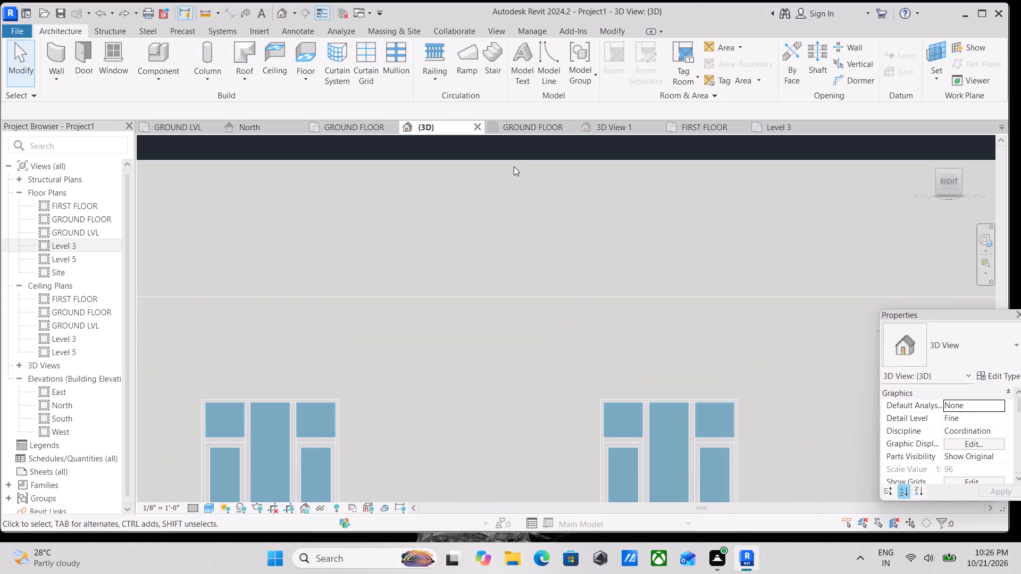
{"action": "left_click", "coordinate": [512, 165]}
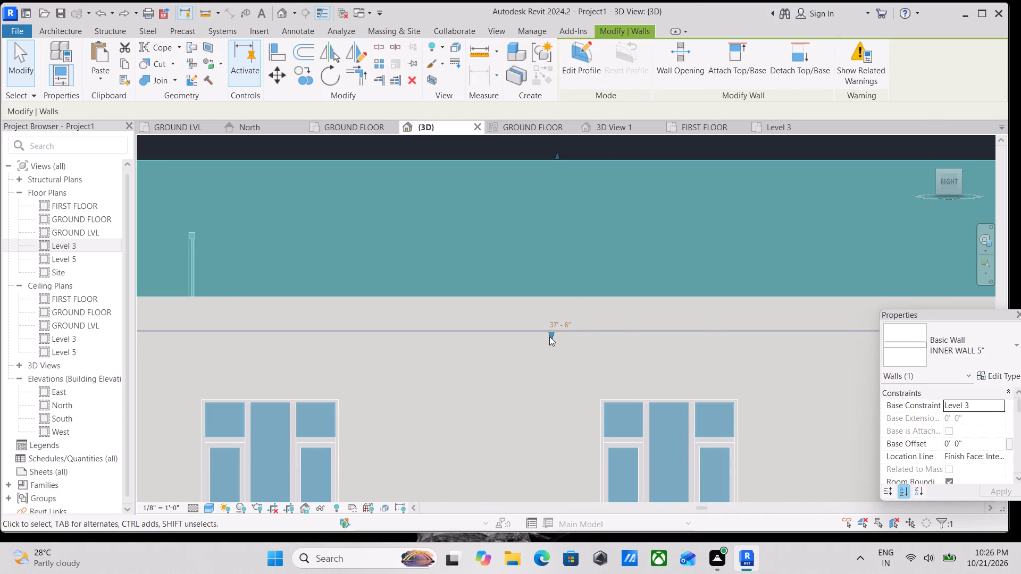
{"action": "left_click_drag", "start_coordinate": [550, 336], "coordinate": [552, 294]}
{"action": "scroll", "coordinate": [552, 294], "scroll_direction": "down", "scroll_amount": 2}
{"action": "middle_click_drag", "start_coordinate": [552, 294], "coordinate": [548, 337]}
{"action": "scroll", "coordinate": [552, 294], "scroll_direction": "down", "scroll_amount": 1}
{"action": "key", "text": "Escape"}
{"action": "scroll", "coordinate": [541, 327], "scroll_direction": "down", "scroll_amount": 3}
{"action": "scroll", "coordinate": [479, 293], "scroll_direction": "down", "scroll_amount": 1}
{"action": "scroll", "coordinate": [472, 286], "scroll_direction": "down", "scroll_amount": 1, "text": "shift"}
Delete the Level 3 INNER WALL 5" along the south side, above the staircase and balcony.
{"action": "middle_click_drag", "start_coordinate": [472, 286], "coordinate": [537, 415], "text": "shift"}
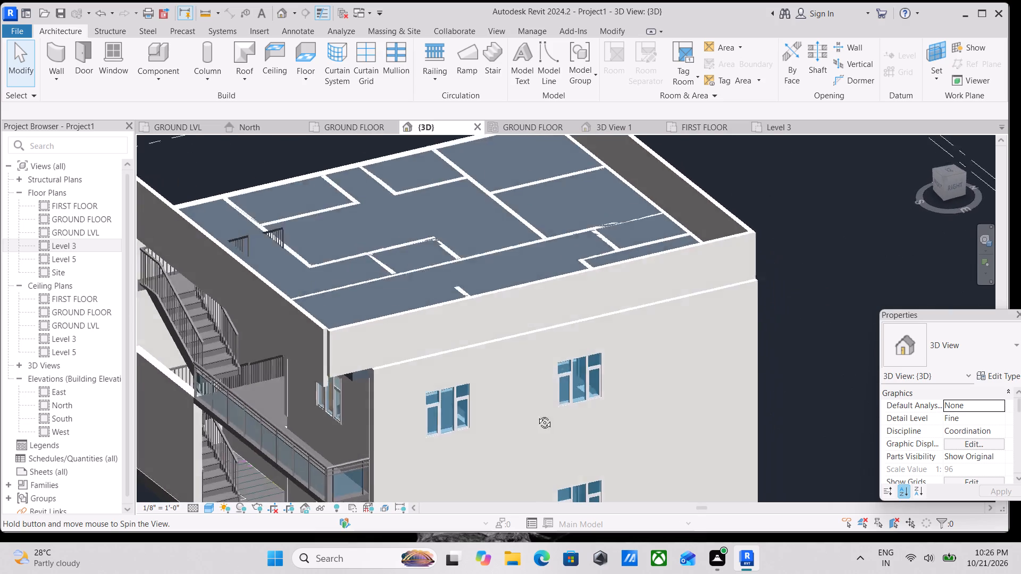
{"action": "middle_click_drag", "start_coordinate": [537, 415], "coordinate": [543, 420], "text": "shift"}
{"action": "middle_click_drag", "start_coordinate": [486, 361], "coordinate": [508, 352], "text": "shift"}
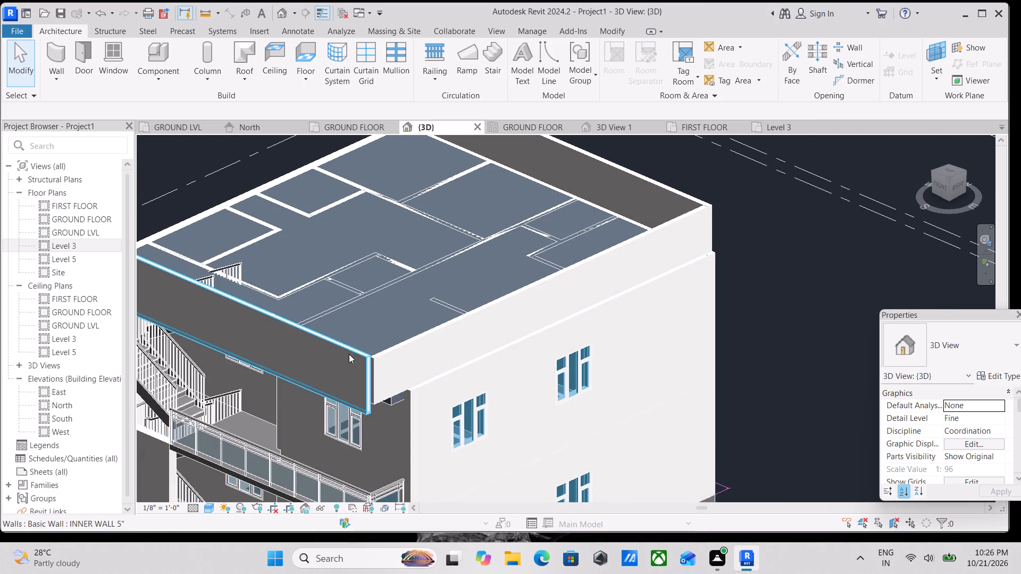
{"action": "left_click", "coordinate": [353, 351]}
{"action": "middle_click_drag", "start_coordinate": [367, 343], "coordinate": [483, 353]}
{"action": "scroll", "coordinate": [377, 339], "scroll_direction": "down", "scroll_amount": 1, "text": "shift"}
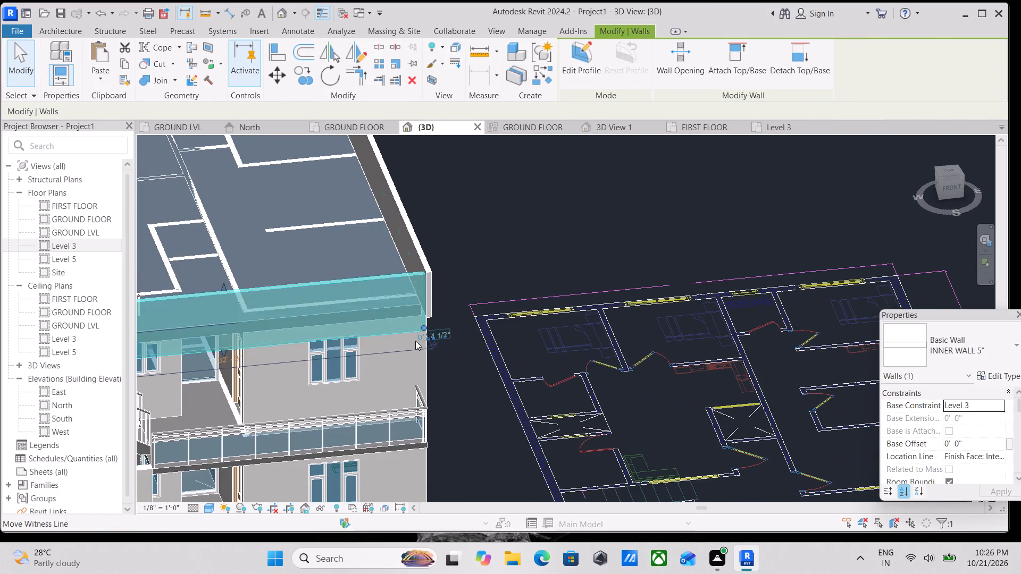
{"action": "middle_click_drag", "start_coordinate": [415, 341], "coordinate": [476, 324]}
{"action": "right_click", "coordinate": [476, 324]}
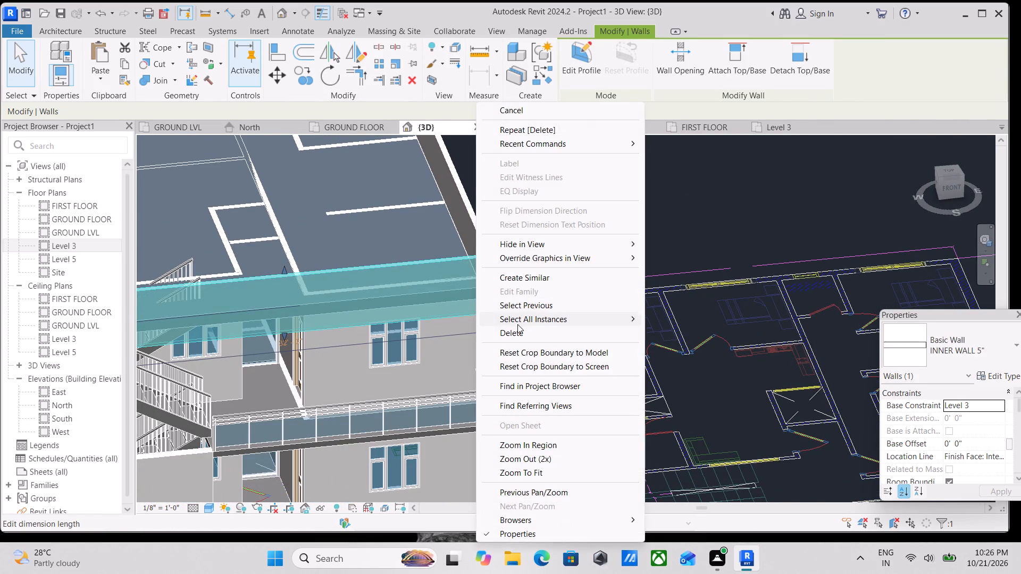
{"action": "left_click", "coordinate": [525, 332]}
Open the footprint of the Level 3 Generic - 12" roof for editing and delete its south boundary line over the balcony.
{"action": "left_click", "coordinate": [409, 293]}
{"action": "middle_click_drag", "start_coordinate": [409, 293], "coordinate": [574, 317]}
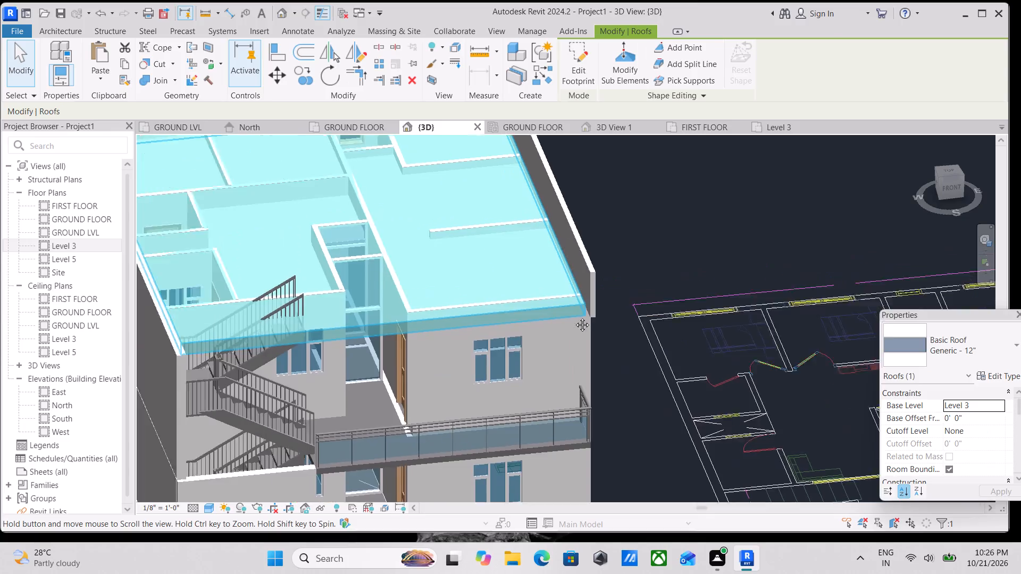
{"action": "middle_click_drag", "start_coordinate": [574, 317], "coordinate": [595, 319]}
{"action": "scroll", "coordinate": [597, 318], "scroll_direction": "down", "scroll_amount": 1}
{"action": "middle_click_drag", "start_coordinate": [597, 318], "coordinate": [597, 328]}
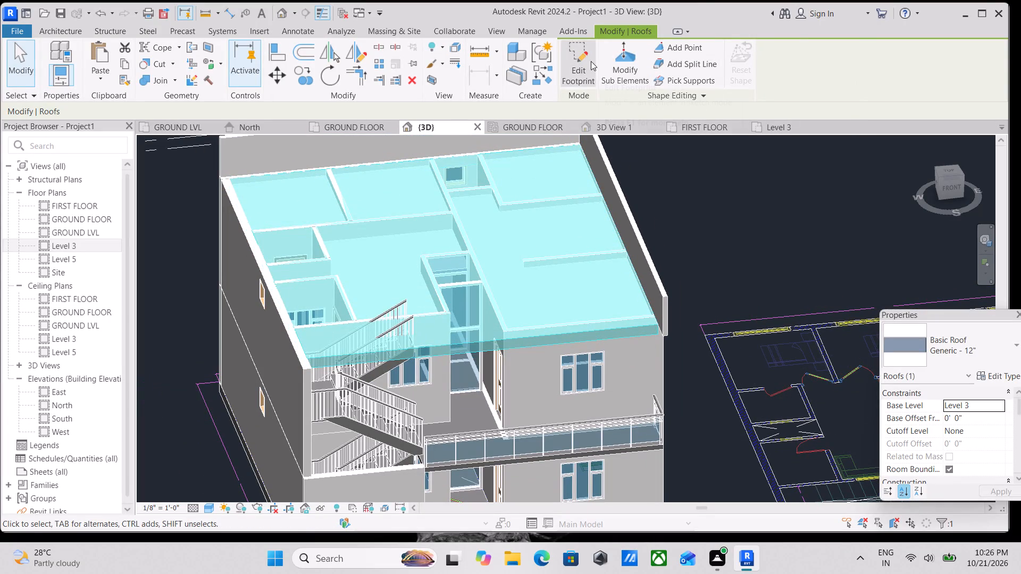
{"action": "left_click", "coordinate": [588, 60]}
{"action": "left_click", "coordinate": [952, 169]}
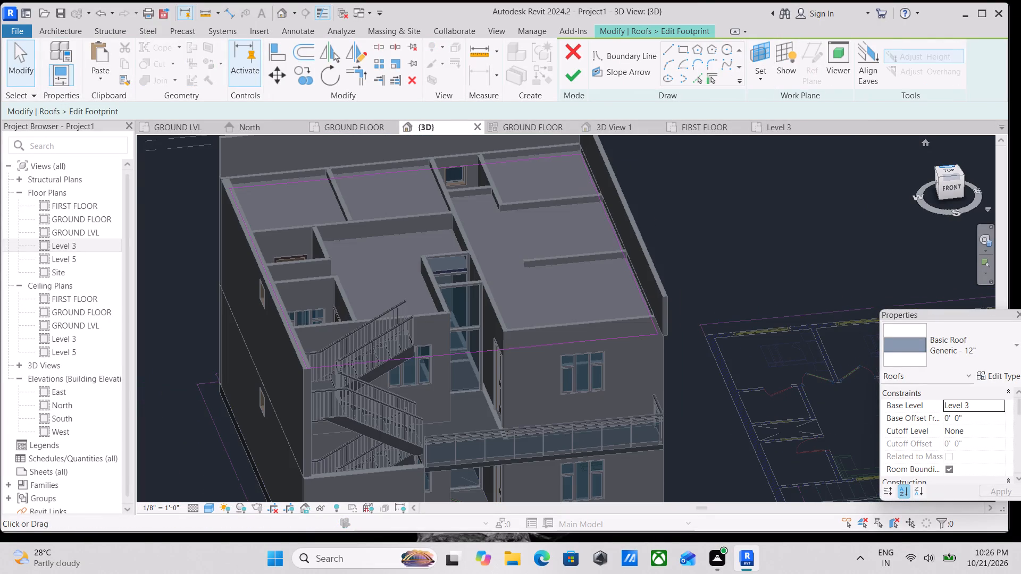
{"action": "scroll", "coordinate": [741, 311], "scroll_direction": "up", "scroll_amount": 12}
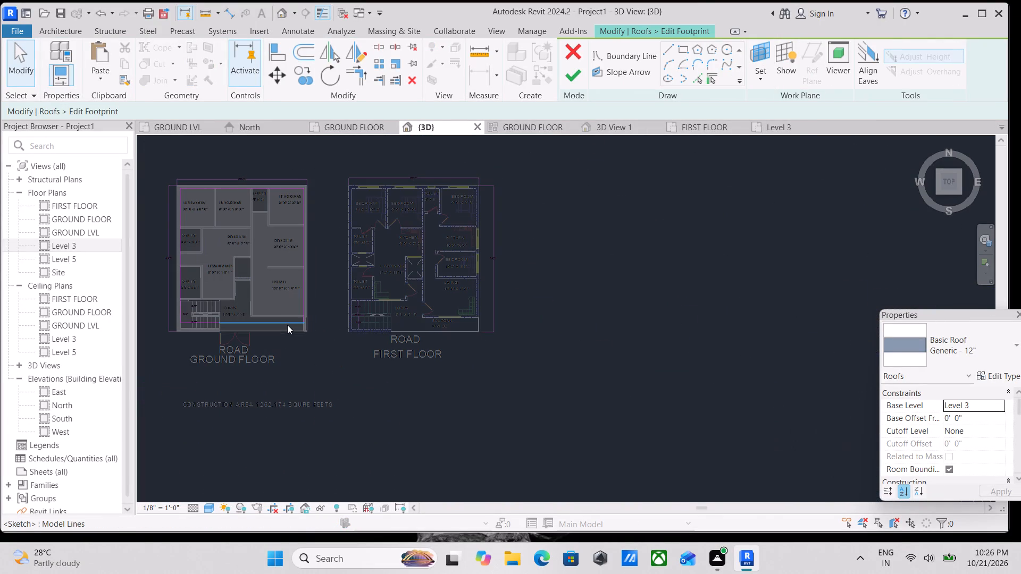
{"action": "left_click", "coordinate": [287, 325]}
{"action": "right_click", "coordinate": [287, 325]}
{"action": "left_click", "coordinate": [312, 334]}
Shorten the roof's east boundary line to 33' 3" so it ends at the outer face of the living room's south wall.
{"action": "scroll", "coordinate": [268, 327], "scroll_direction": "up", "scroll_amount": 1}
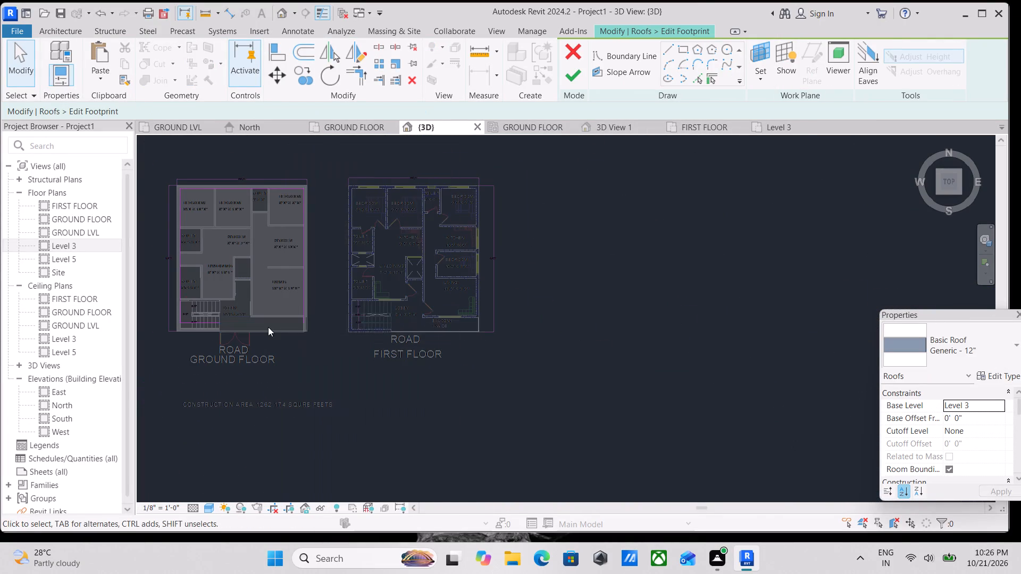
{"action": "scroll", "coordinate": [268, 327], "scroll_direction": "up", "scroll_amount": 1}
{"action": "middle_click_drag", "start_coordinate": [257, 318], "coordinate": [349, 335]}
{"action": "scroll", "coordinate": [437, 340], "scroll_direction": "up", "scroll_amount": 3}
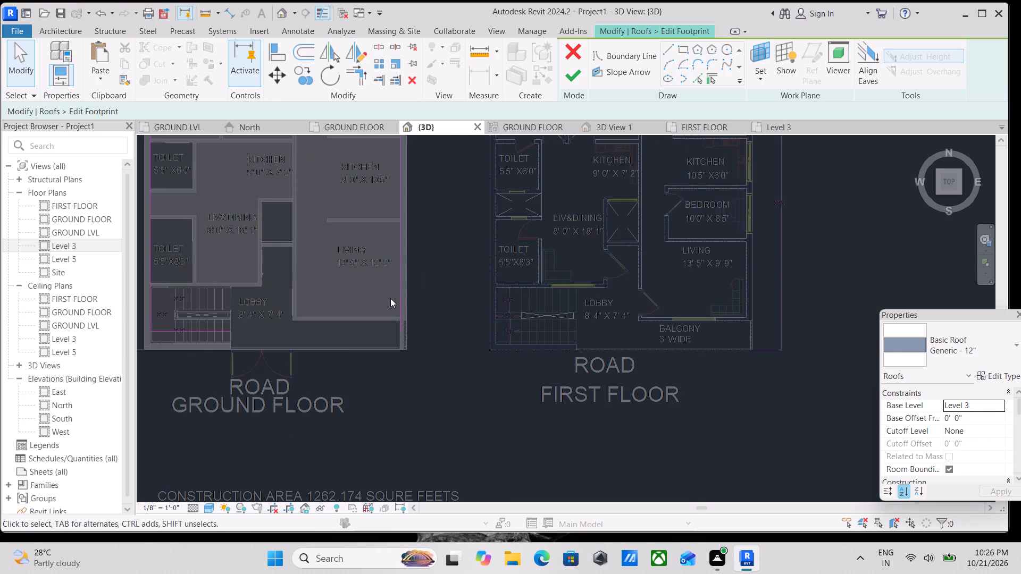
{"action": "left_click", "coordinate": [396, 302]}
{"action": "left_click_drag", "start_coordinate": [401, 331], "coordinate": [403, 326]}
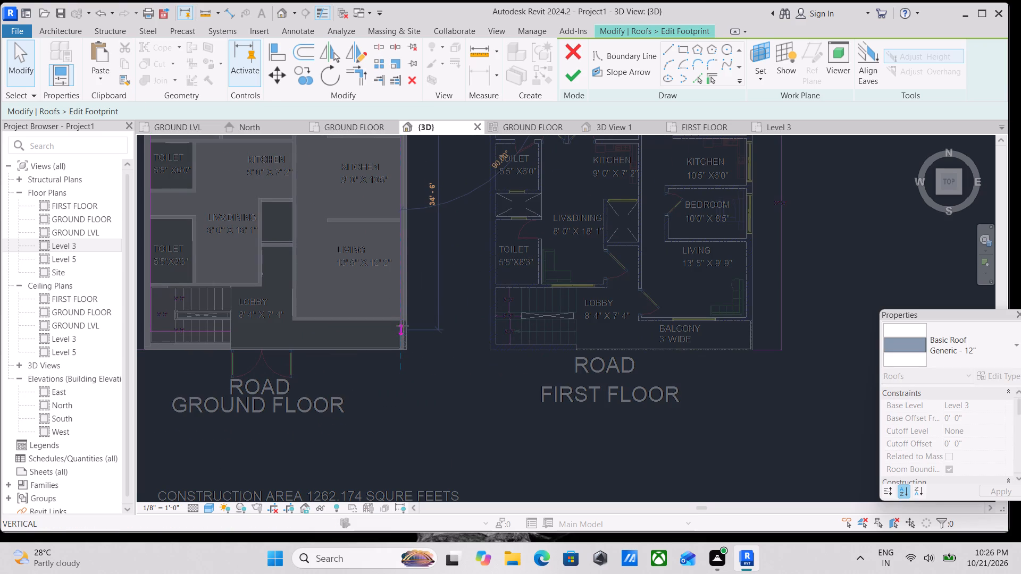
{"action": "left_click_drag", "start_coordinate": [403, 326], "coordinate": [403, 320]}
{"action": "scroll", "coordinate": [400, 323], "scroll_direction": "up", "scroll_amount": 2}
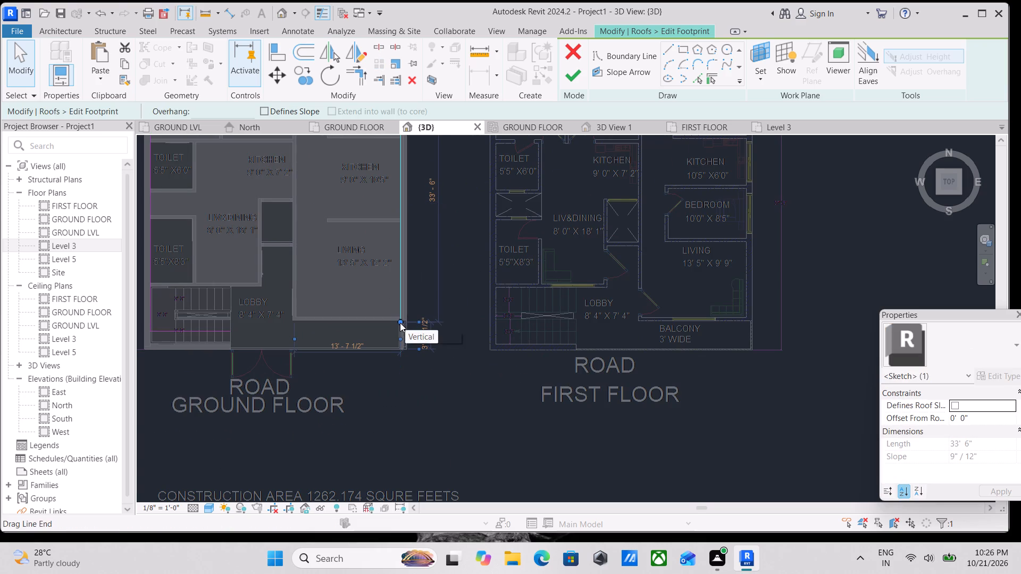
{"action": "scroll", "coordinate": [400, 323], "scroll_direction": "up", "scroll_amount": 5}
{"action": "left_click", "coordinate": [406, 314]}
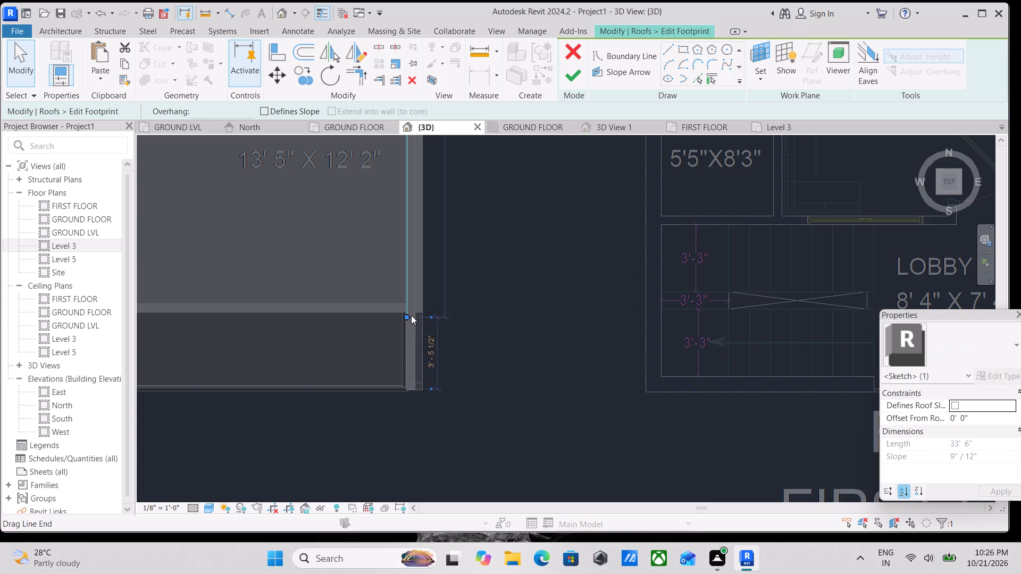
{"action": "scroll", "coordinate": [411, 315], "scroll_direction": "up", "scroll_amount": 1}
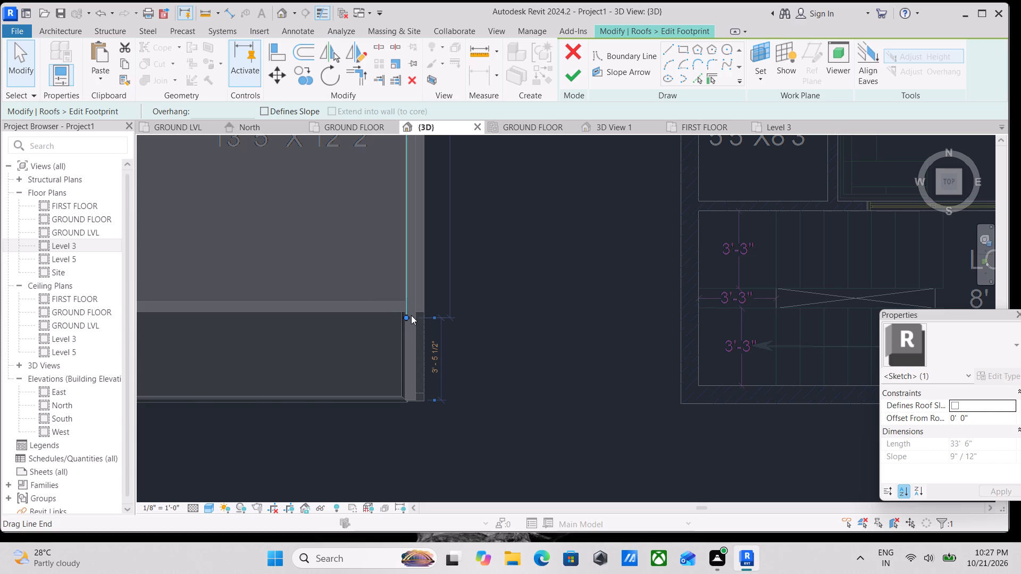
{"action": "scroll", "coordinate": [413, 315], "scroll_direction": "up", "scroll_amount": 5}
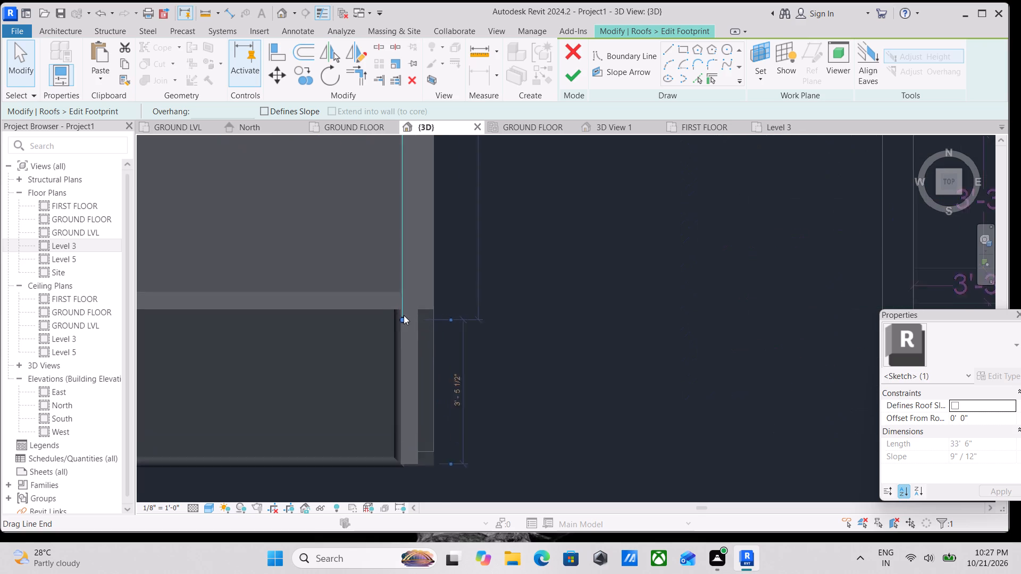
{"action": "scroll", "coordinate": [404, 315], "scroll_direction": "up", "scroll_amount": 1}
{"action": "left_click_drag", "start_coordinate": [404, 318], "coordinate": [402, 307]}
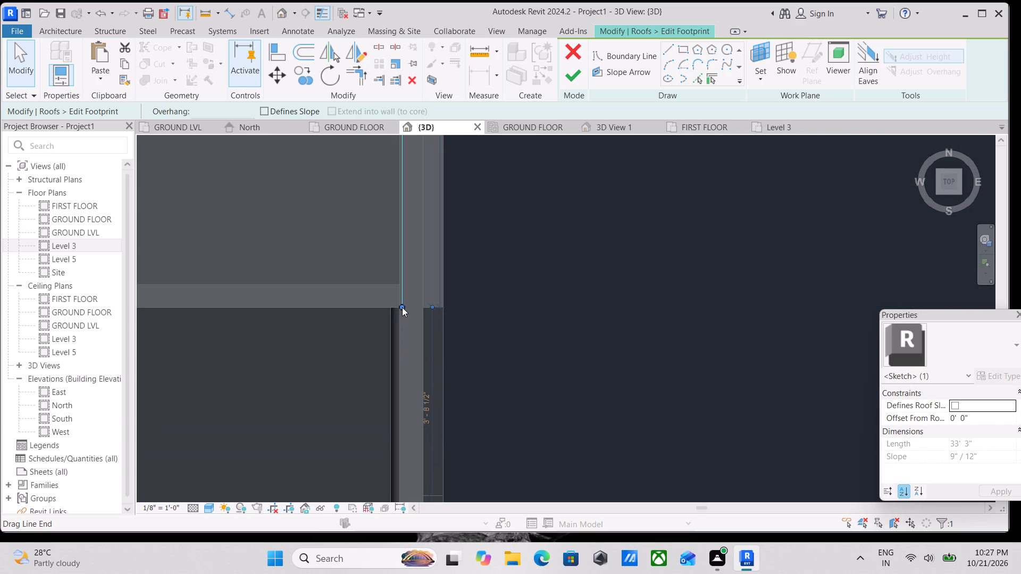
{"action": "scroll", "coordinate": [402, 307], "scroll_direction": "down", "scroll_amount": 2}
{"action": "middle_click_drag", "start_coordinate": [407, 310], "coordinate": [443, 325]}
{"action": "key", "text": "Escape"}
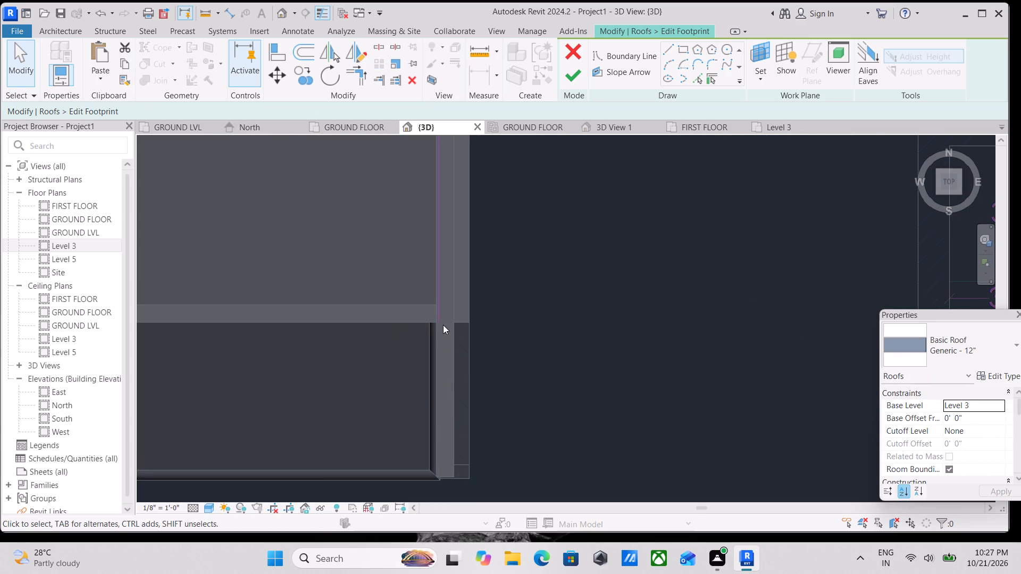
{"action": "key", "text": "Escape"}
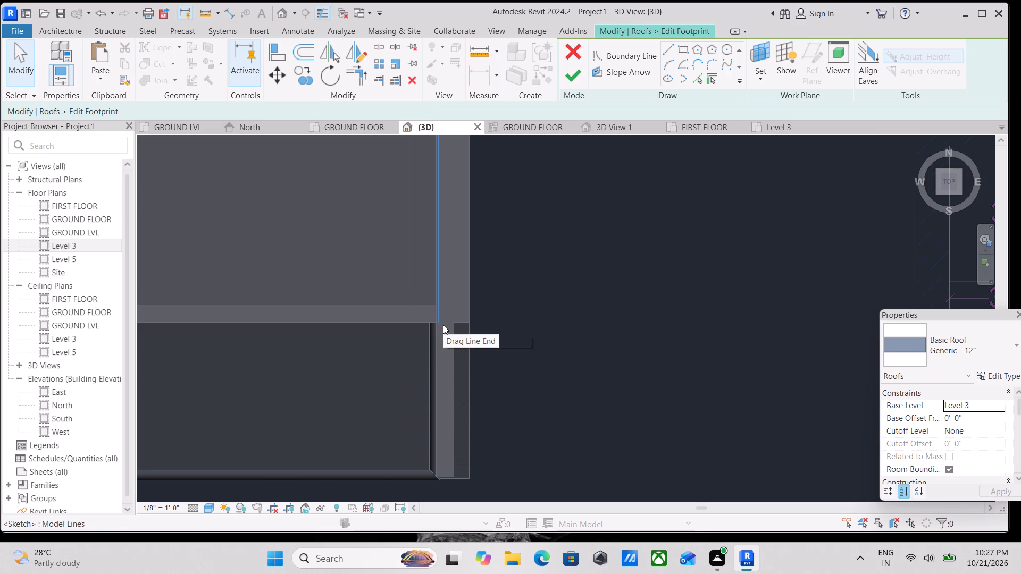
Draw a roof boundary line about 13' 10" long from the east line's end along the living room's south wall to its west corner.
{"action": "key", "text": "l"}
{"action": "key", "text": "Return"}
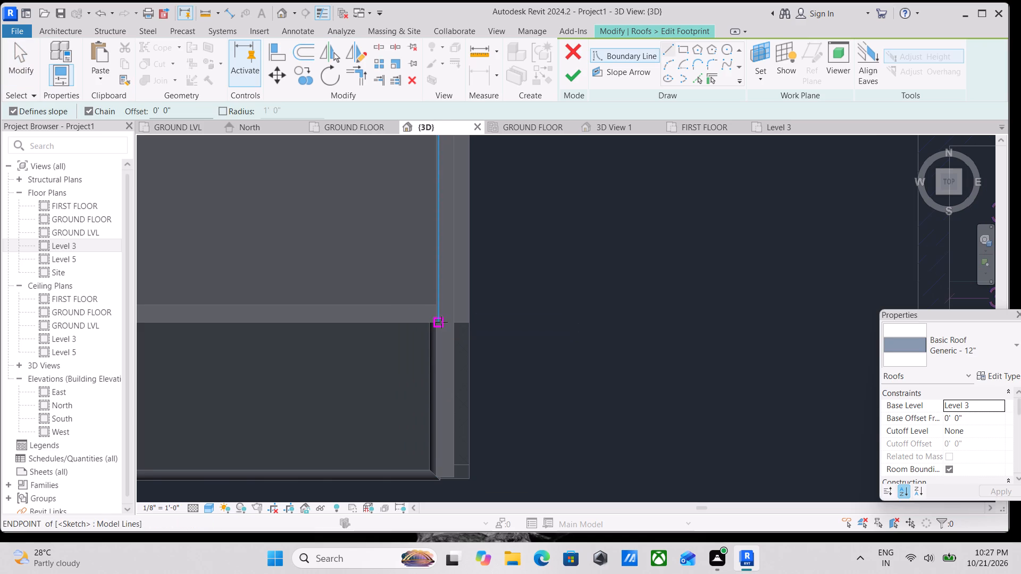
{"action": "left_click", "coordinate": [441, 322]}
{"action": "middle_click_drag", "start_coordinate": [347, 316], "coordinate": [590, 307]}
{"action": "middle_click_drag", "start_coordinate": [398, 315], "coordinate": [644, 347]}
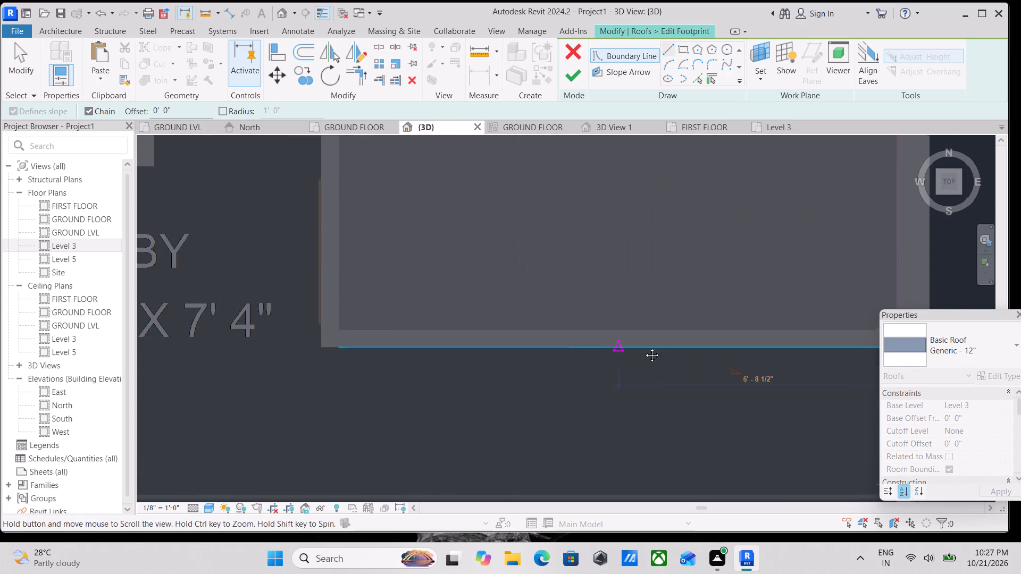
{"action": "middle_click_drag", "start_coordinate": [644, 347], "coordinate": [649, 347]}
{"action": "scroll", "coordinate": [512, 349], "scroll_direction": "down", "scroll_amount": 1}
{"action": "scroll", "coordinate": [365, 340], "scroll_direction": "down", "scroll_amount": 2}
{"action": "middle_click_drag", "start_coordinate": [365, 340], "coordinate": [506, 344]}
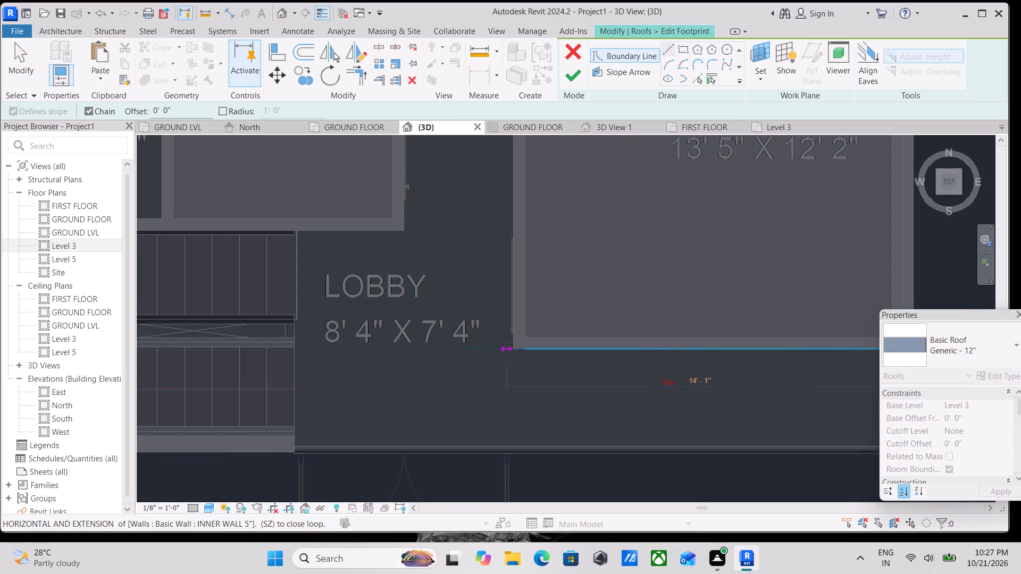
{"action": "scroll", "coordinate": [506, 344], "scroll_direction": "down", "scroll_amount": 3}
{"action": "middle_click_drag", "start_coordinate": [506, 344], "coordinate": [532, 374]}
{"action": "scroll", "coordinate": [528, 376], "scroll_direction": "up", "scroll_amount": 3}
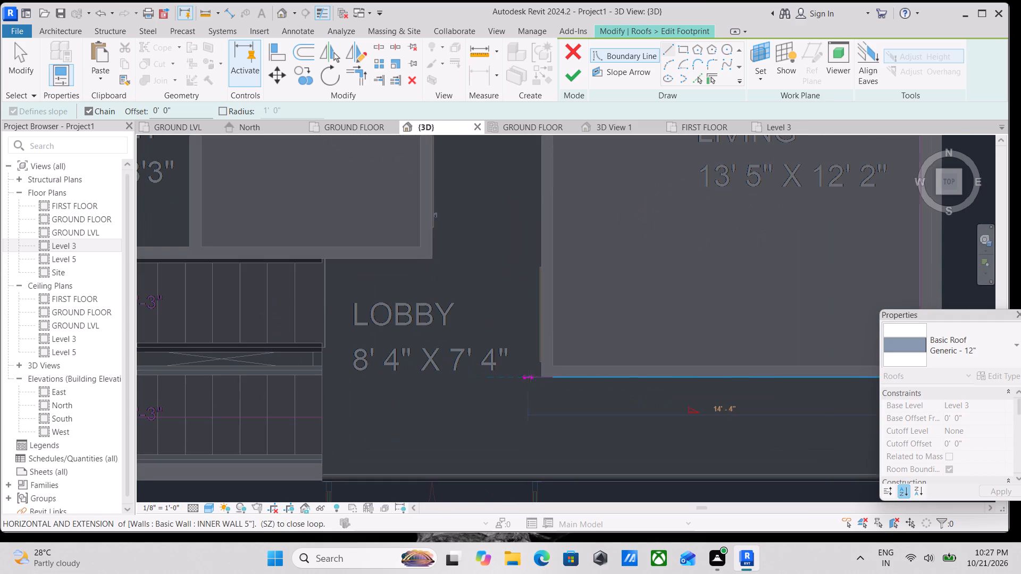
{"action": "left_click", "coordinate": [542, 379]}
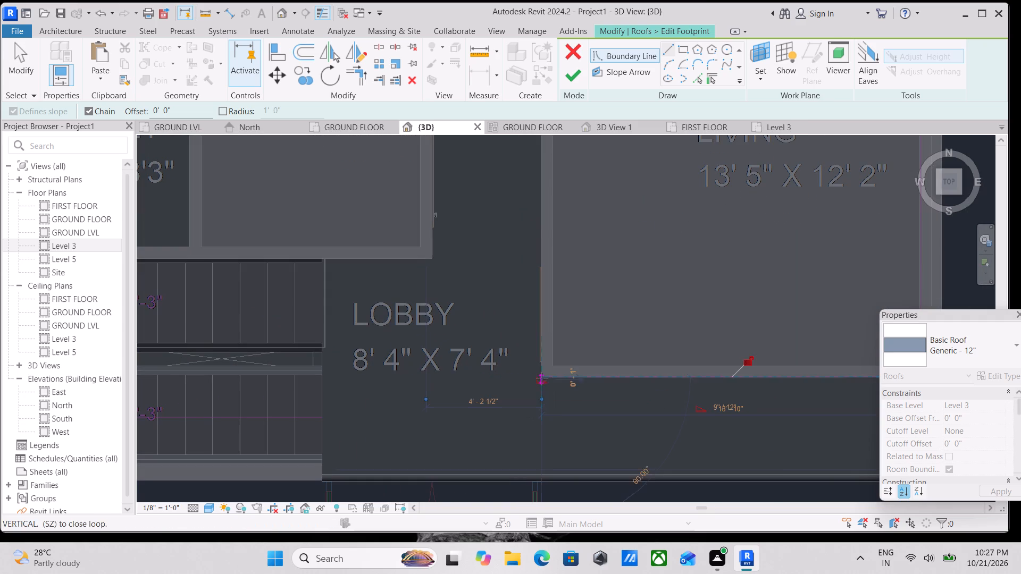
Continue the roof boundary about 4' 8 3/4" north along the living room's west wall and 7' 11" west across the lobby to the staircase.
{"action": "middle_click_drag", "start_coordinate": [533, 292], "coordinate": [544, 333]}
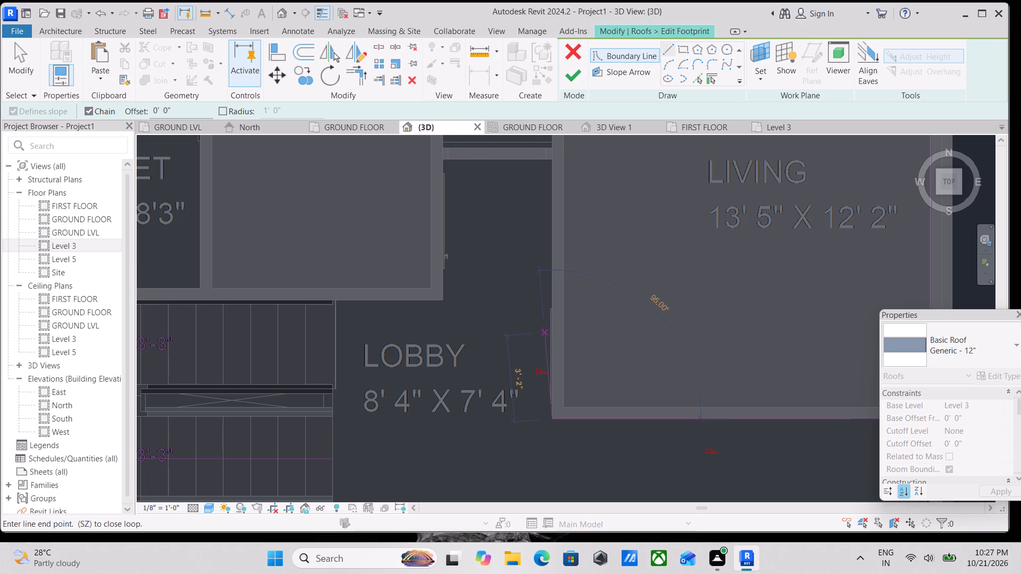
{"action": "scroll", "coordinate": [525, 339], "scroll_direction": "down", "scroll_amount": 1}
{"action": "middle_click_drag", "start_coordinate": [525, 339], "coordinate": [571, 324]}
{"action": "scroll", "coordinate": [573, 298], "scroll_direction": "down", "scroll_amount": 2}
{"action": "middle_click_drag", "start_coordinate": [573, 298], "coordinate": [588, 313]}
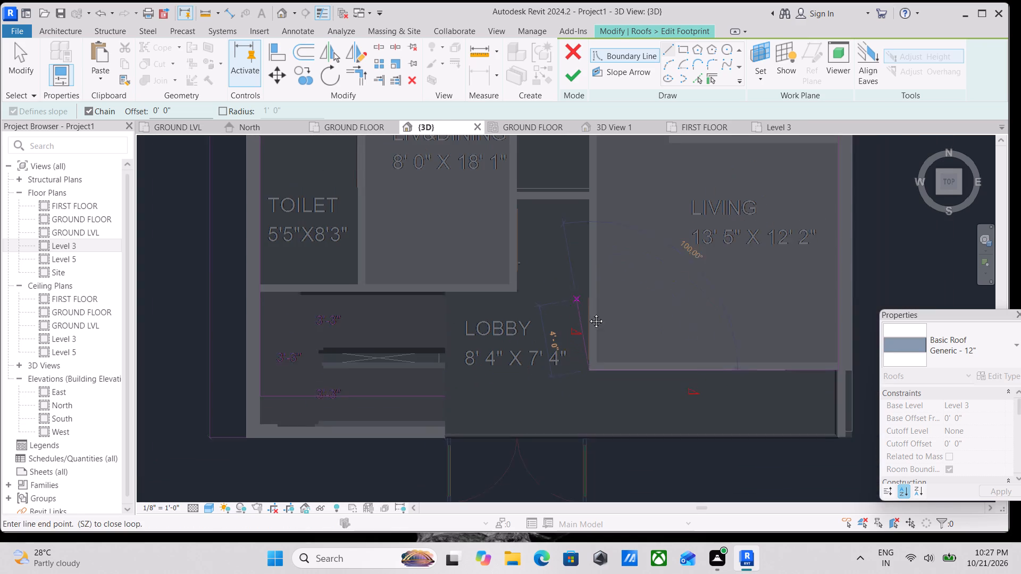
{"action": "middle_click_drag", "start_coordinate": [588, 313], "coordinate": [598, 318]}
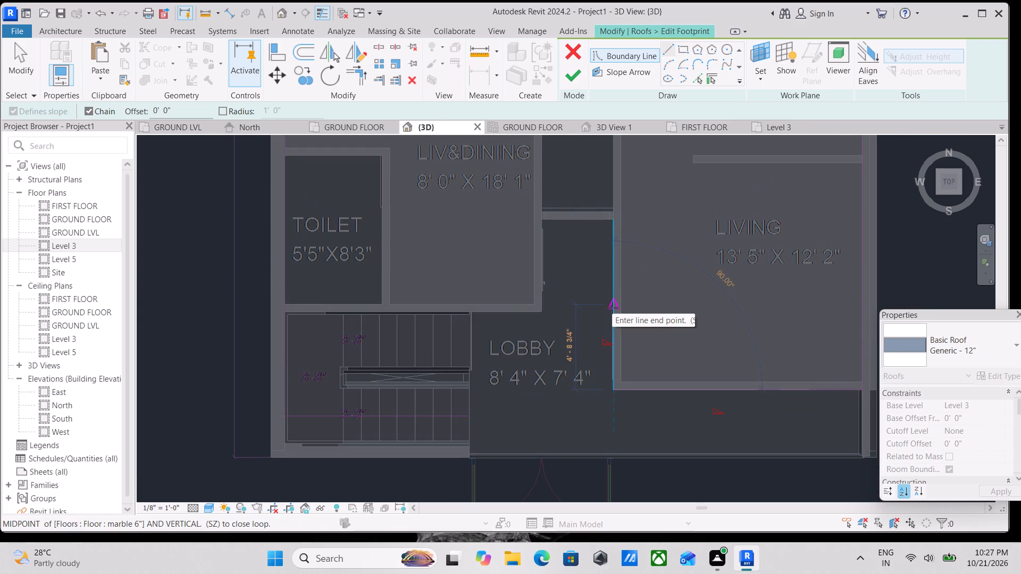
{"action": "left_click", "coordinate": [612, 308]}
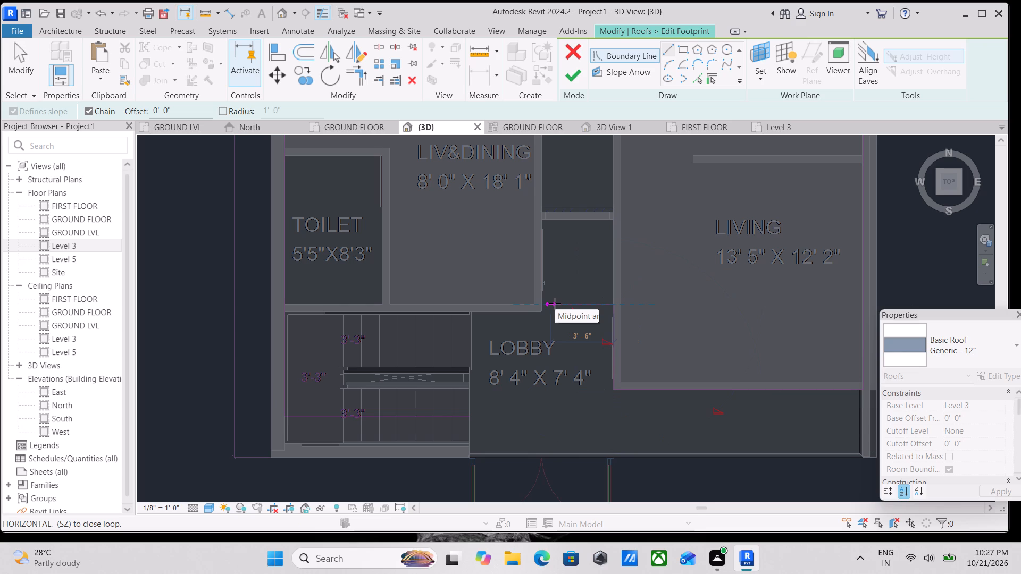
{"action": "left_click", "coordinate": [471, 311]}
Close the roof boundary with a line about 6' 2 1/4" south along the staircase edge to the end of the existing stair boundary line.
{"action": "middle_click_drag", "start_coordinate": [466, 347], "coordinate": [481, 284]}
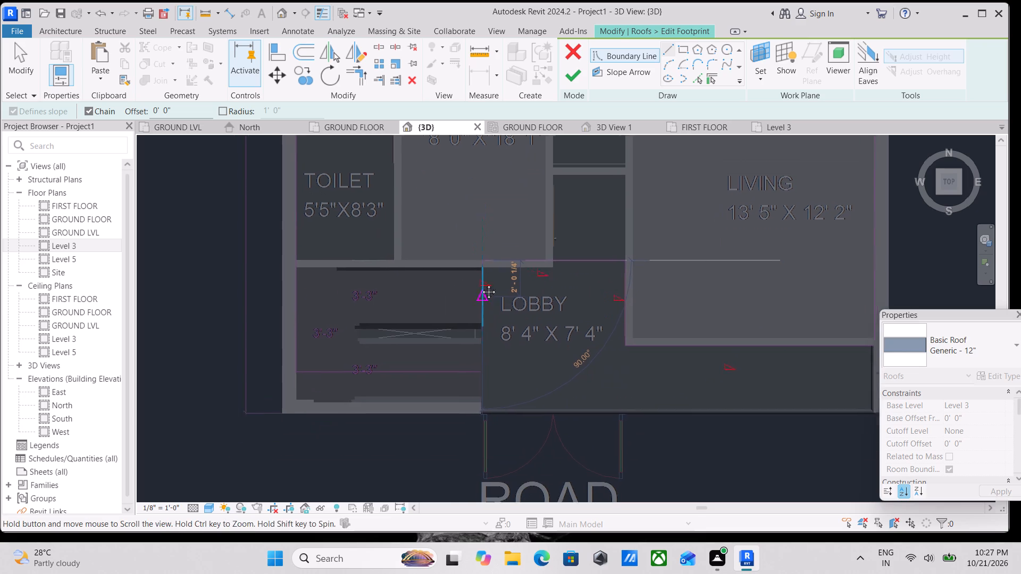
{"action": "middle_click_drag", "start_coordinate": [481, 284], "coordinate": [482, 276]}
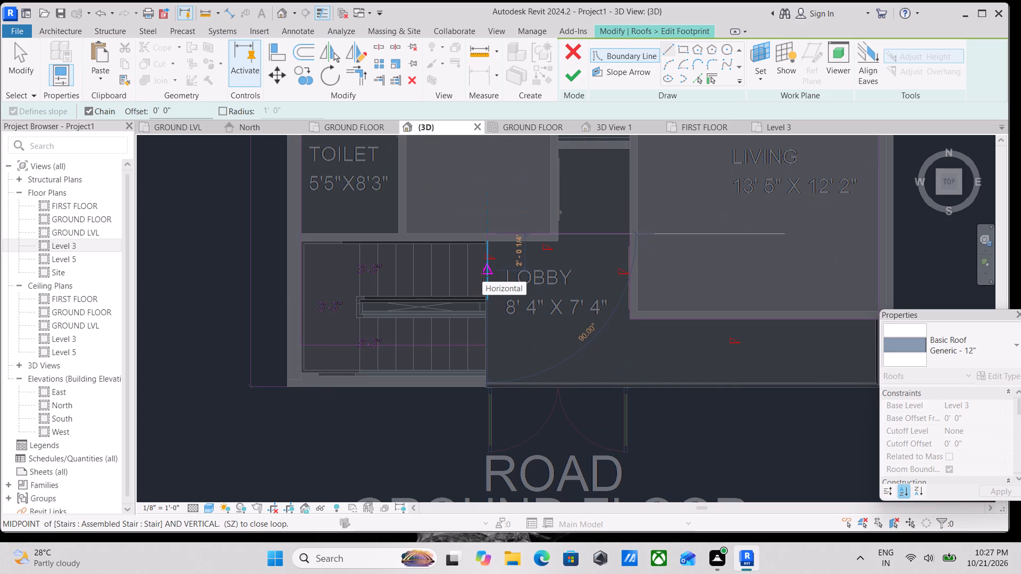
{"action": "left_click", "coordinate": [487, 345]}
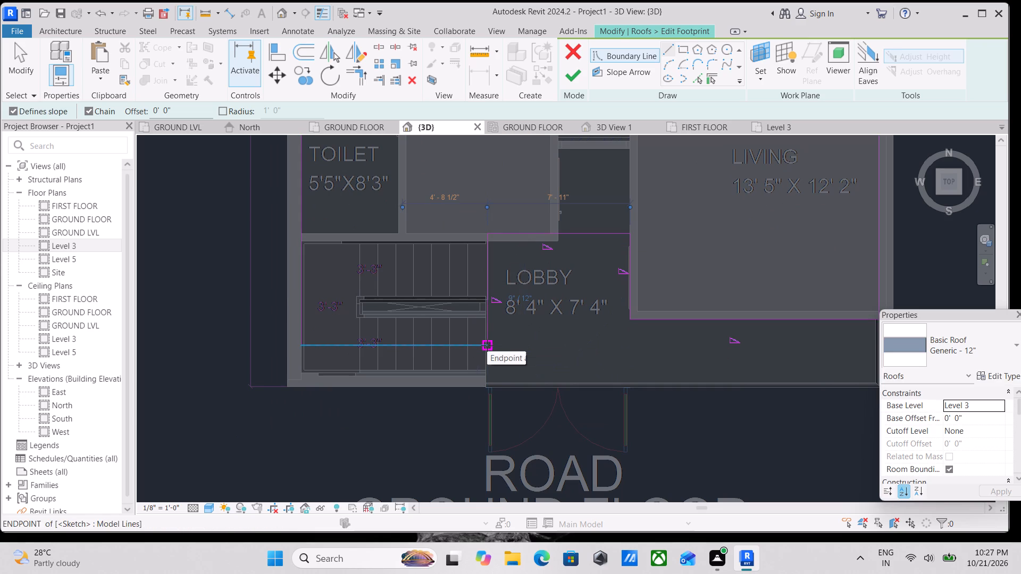
{"action": "key", "text": "Escape"}
{"action": "scroll", "coordinate": [519, 298], "scroll_direction": "down", "scroll_amount": 1}
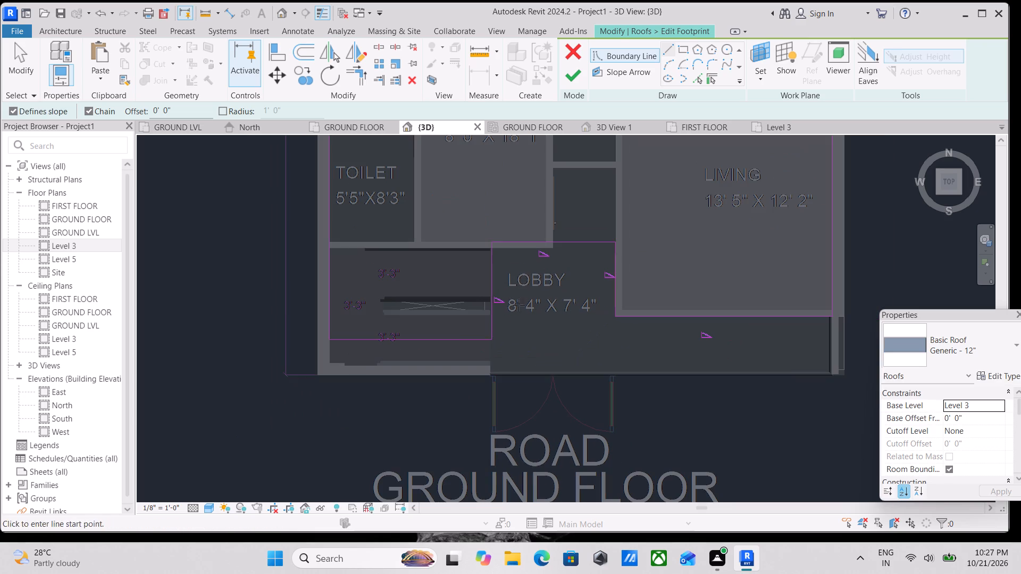
{"action": "key", "text": "Escape"}
{"action": "scroll", "coordinate": [538, 280], "scroll_direction": "up", "scroll_amount": 3}
{"action": "key", "text": "Escape"}
{"action": "key", "text": "Escape"}
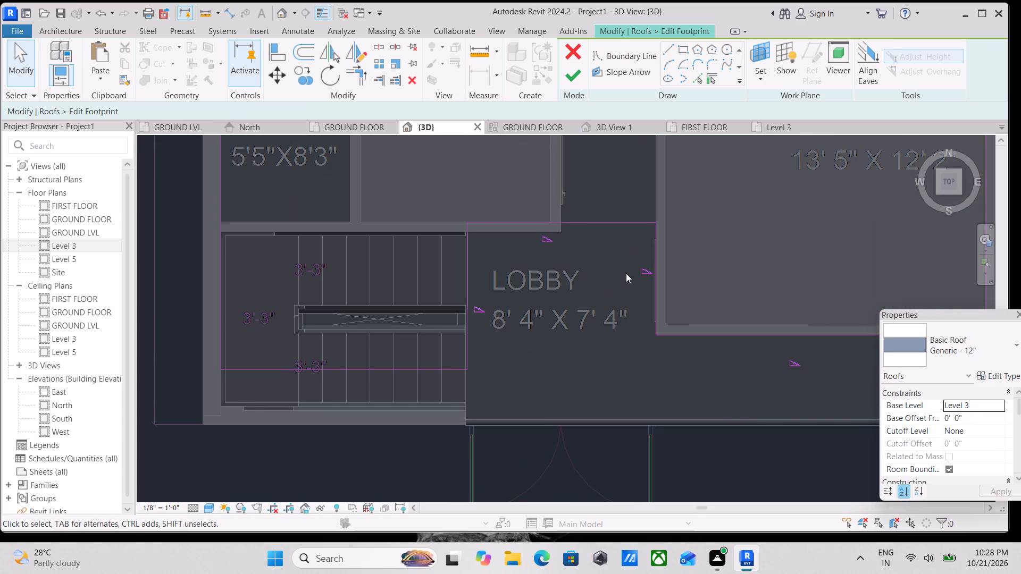
Turn off Defines Slope for the roof boundary lines along the living room's west wall and across the lobby.
{"action": "scroll", "coordinate": [626, 273], "scroll_direction": "down", "scroll_amount": 1}
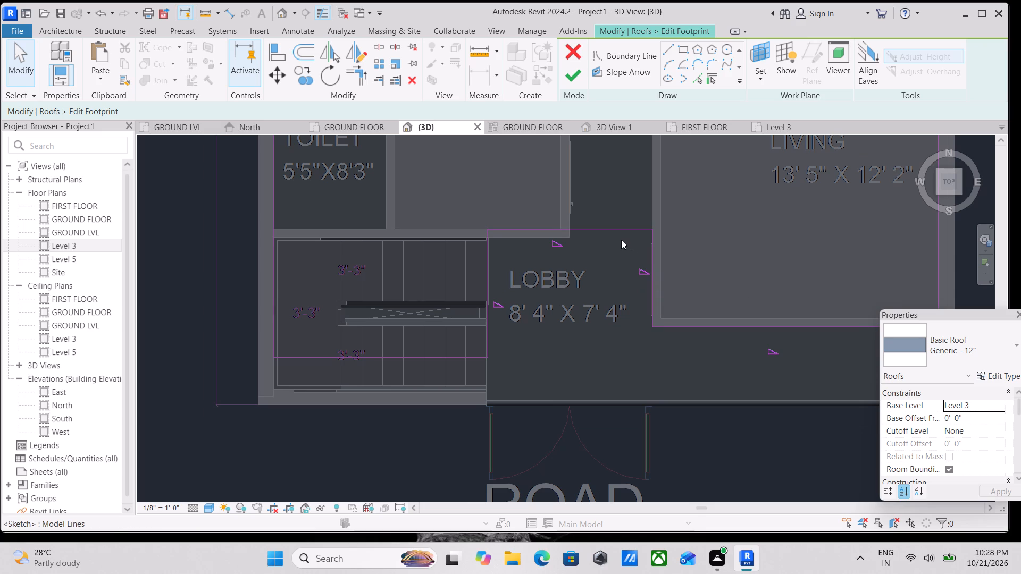
{"action": "left_click_drag", "start_coordinate": [606, 249], "coordinate": [657, 290]}
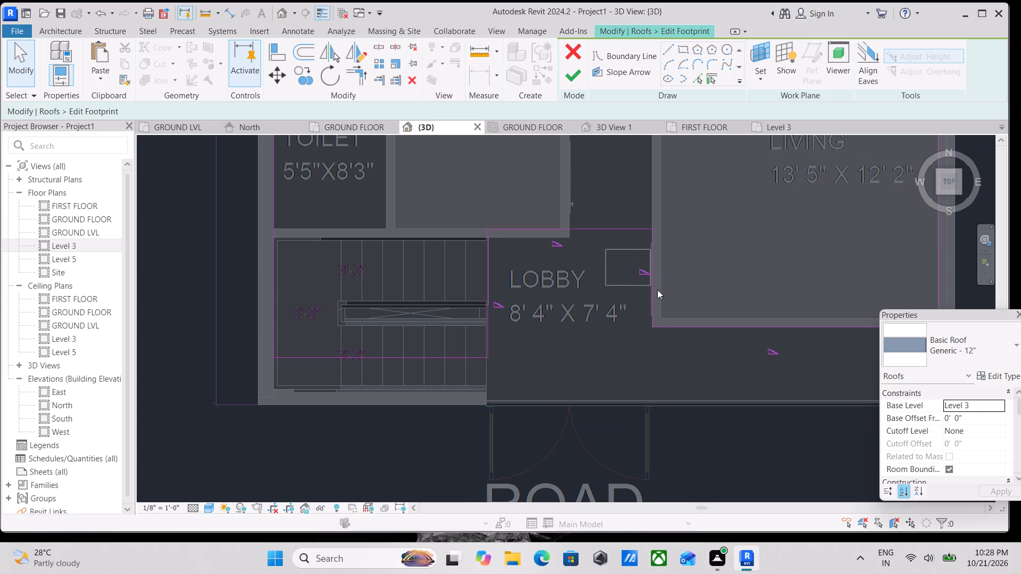
{"action": "left_click_drag", "start_coordinate": [657, 290], "coordinate": [688, 301]}
{"action": "left_click_drag", "start_coordinate": [674, 289], "coordinate": [621, 258]}
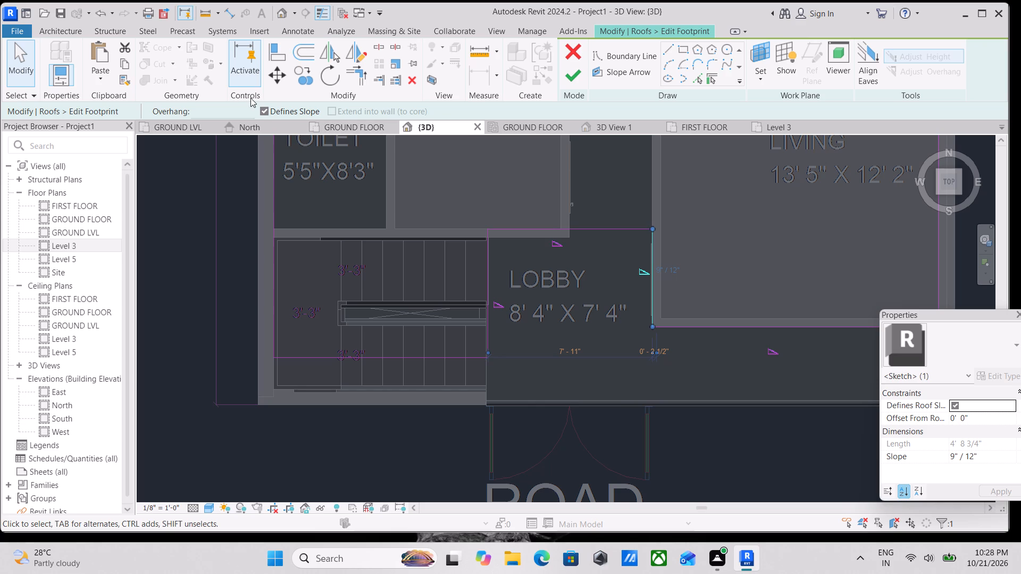
{"action": "left_click", "coordinate": [266, 111]}
{"action": "left_click_drag", "start_coordinate": [598, 209], "coordinate": [535, 253]}
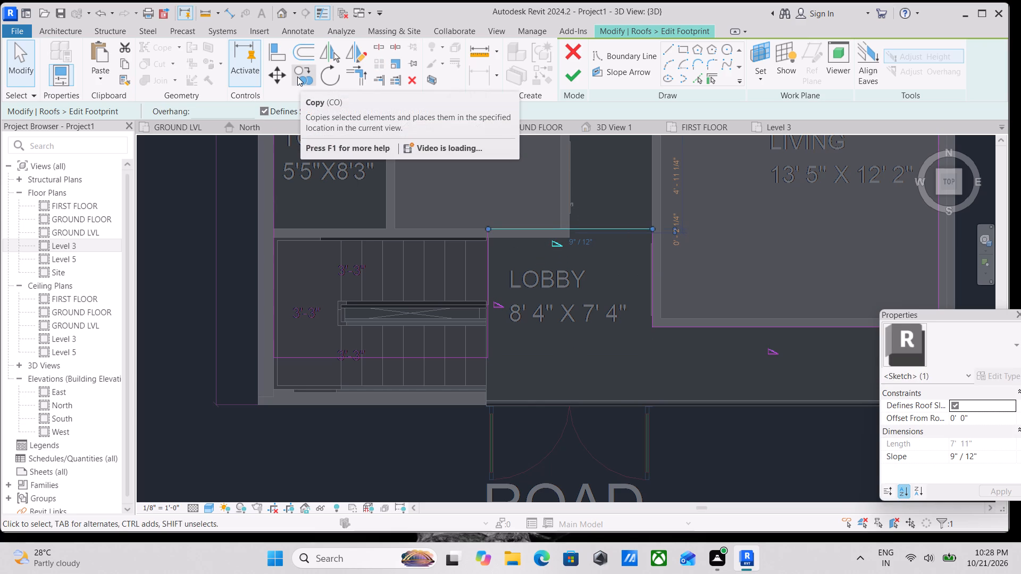
{"action": "left_click", "coordinate": [263, 109]}
Turn off Defines Slope for the roof boundary lines along the staircase edge and the living room's south wall.
{"action": "scroll", "coordinate": [392, 199], "scroll_direction": "up", "scroll_amount": 1}
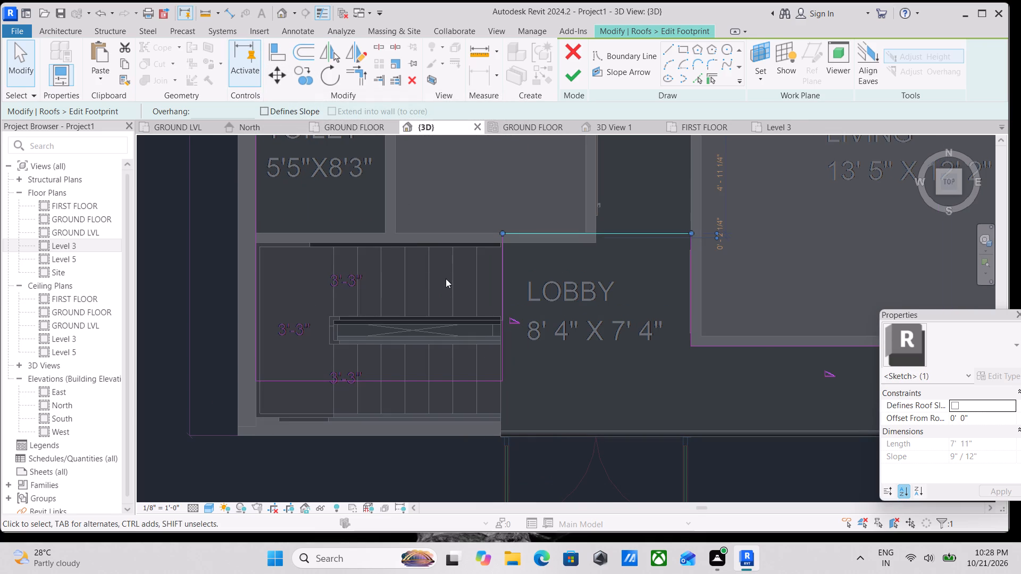
{"action": "left_click_drag", "start_coordinate": [476, 281], "coordinate": [540, 343]}
{"action": "left_click_drag", "start_coordinate": [540, 348], "coordinate": [537, 345]}
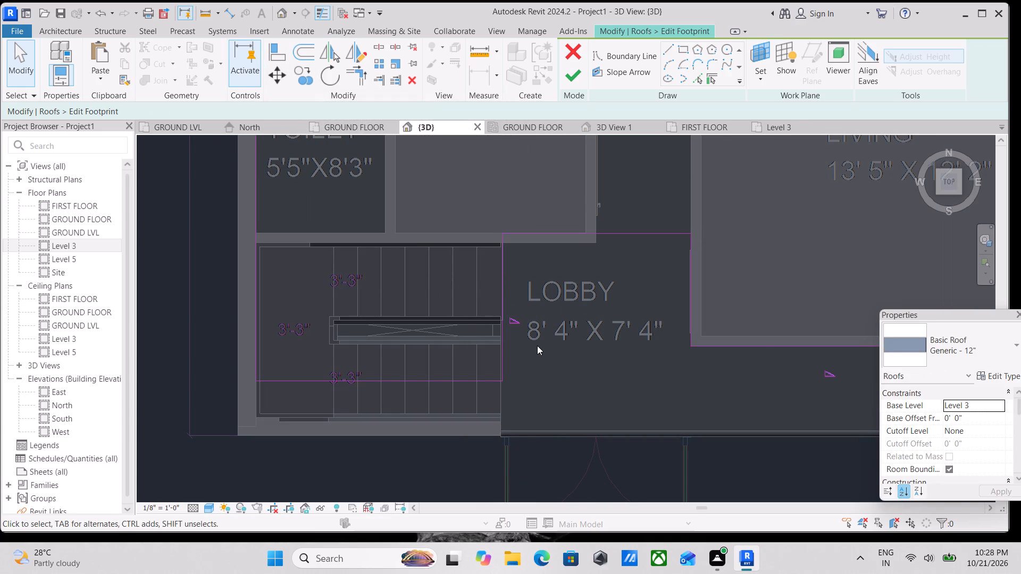
{"action": "left_click_drag", "start_coordinate": [537, 345], "coordinate": [478, 301]}
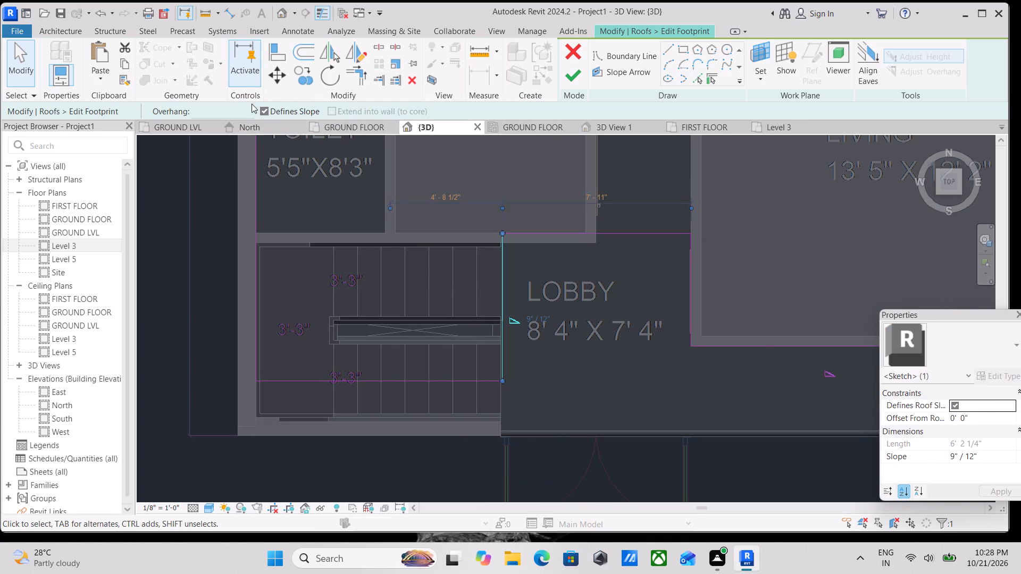
{"action": "left_click", "coordinate": [257, 108]}
{"action": "scroll", "coordinate": [369, 173], "scroll_direction": "down", "scroll_amount": 2}
{"action": "middle_click_drag", "start_coordinate": [366, 171], "coordinate": [348, 148]}
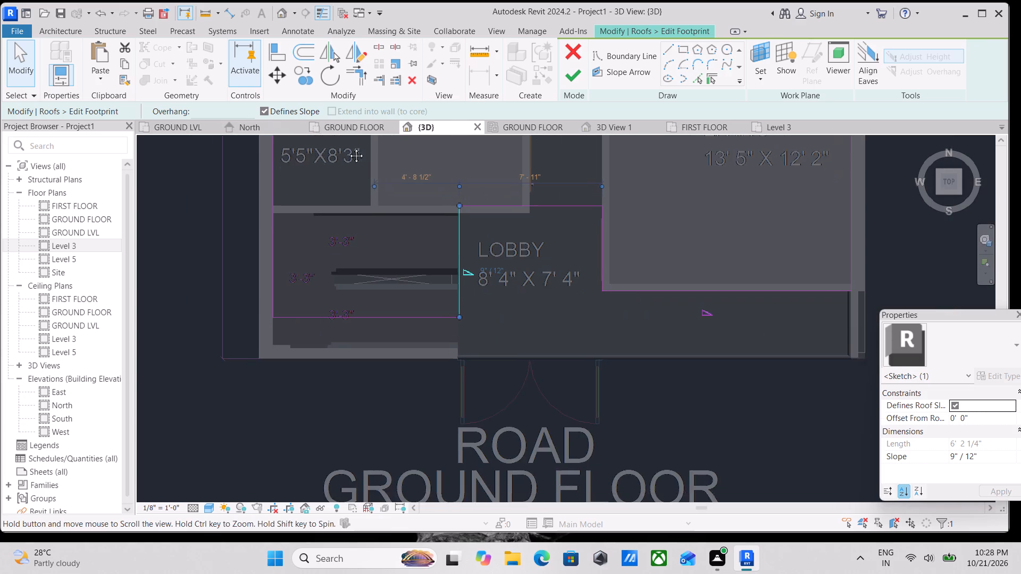
{"action": "middle_click_drag", "start_coordinate": [348, 148], "coordinate": [296, 100]}
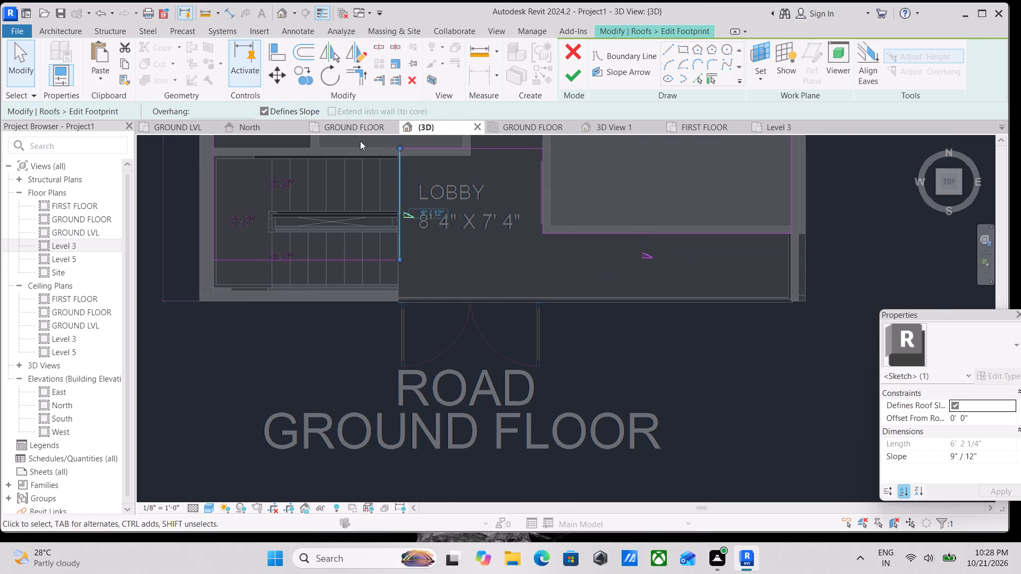
{"action": "left_click", "coordinate": [263, 108]}
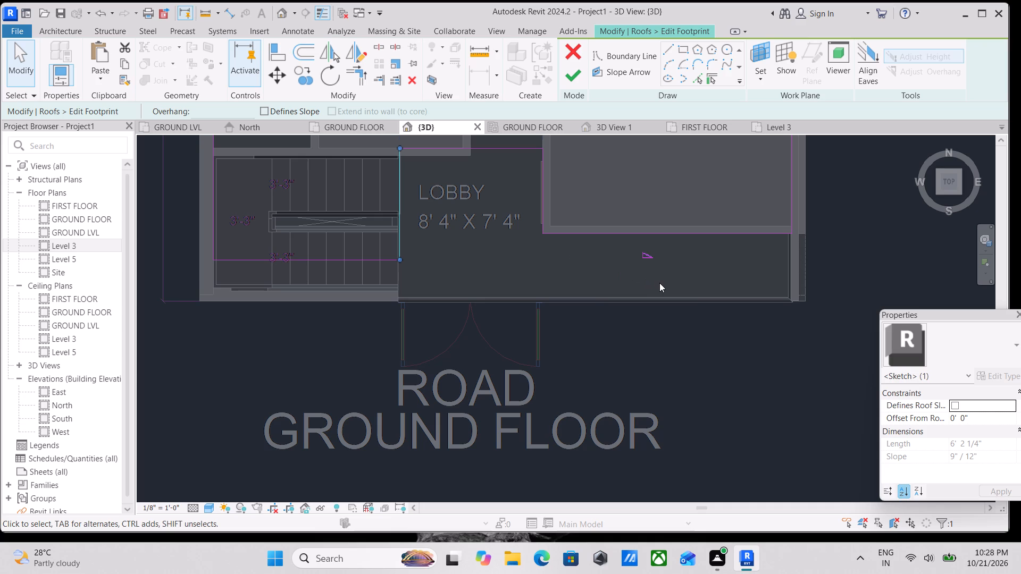
{"action": "left_click_drag", "start_coordinate": [662, 277], "coordinate": [608, 206]}
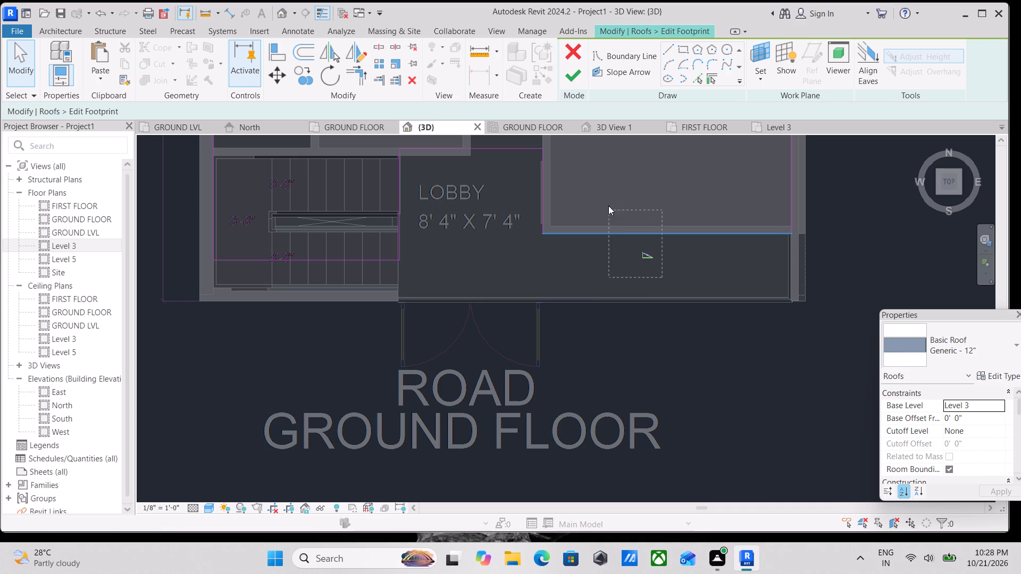
{"action": "left_click_drag", "start_coordinate": [608, 206], "coordinate": [608, 197]}
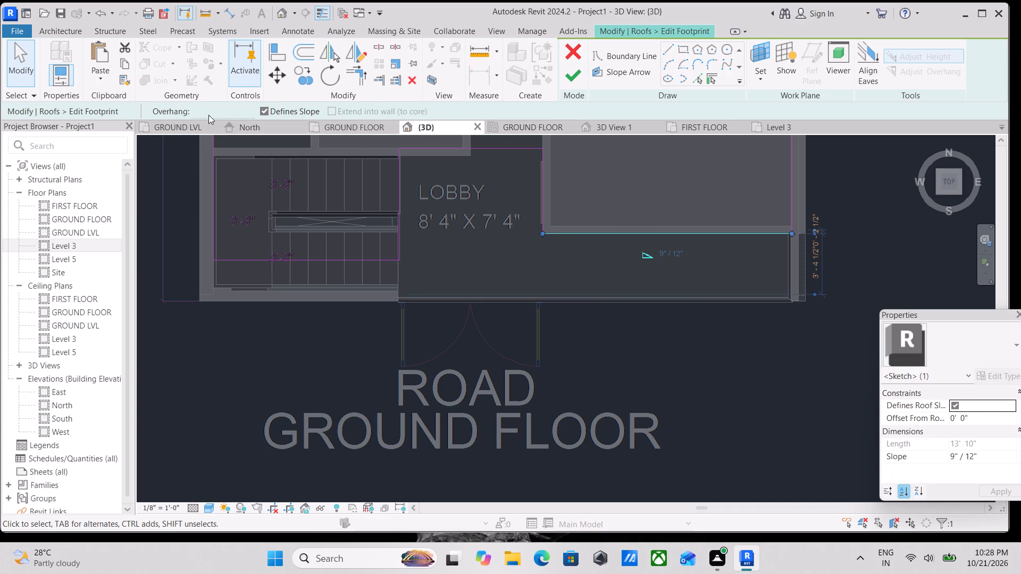
{"action": "left_click", "coordinate": [261, 107]}
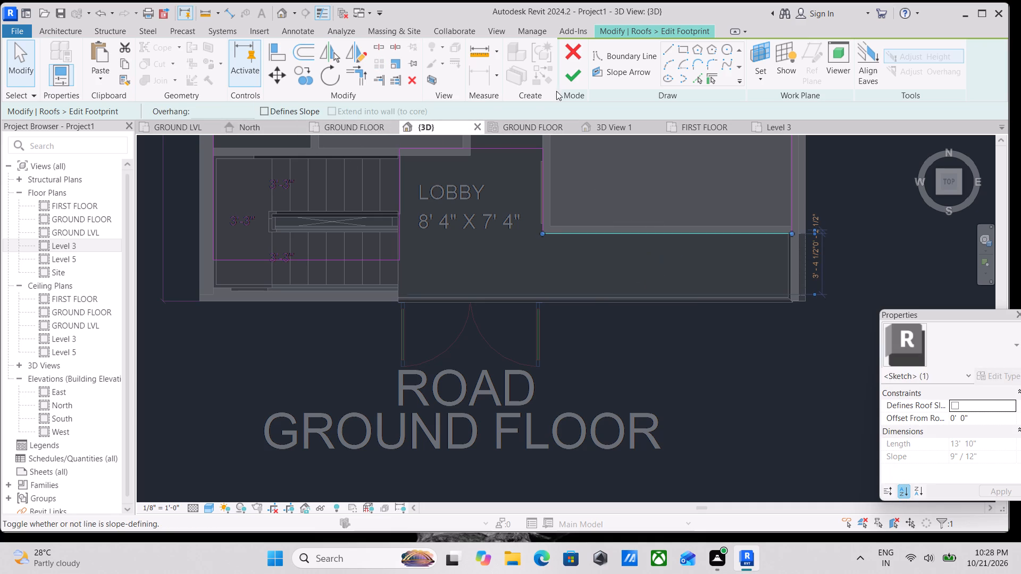
Finish the Level 3 roof footprint without attaching the highlighted walls to the roof.
{"action": "left_click", "coordinate": [576, 80]}
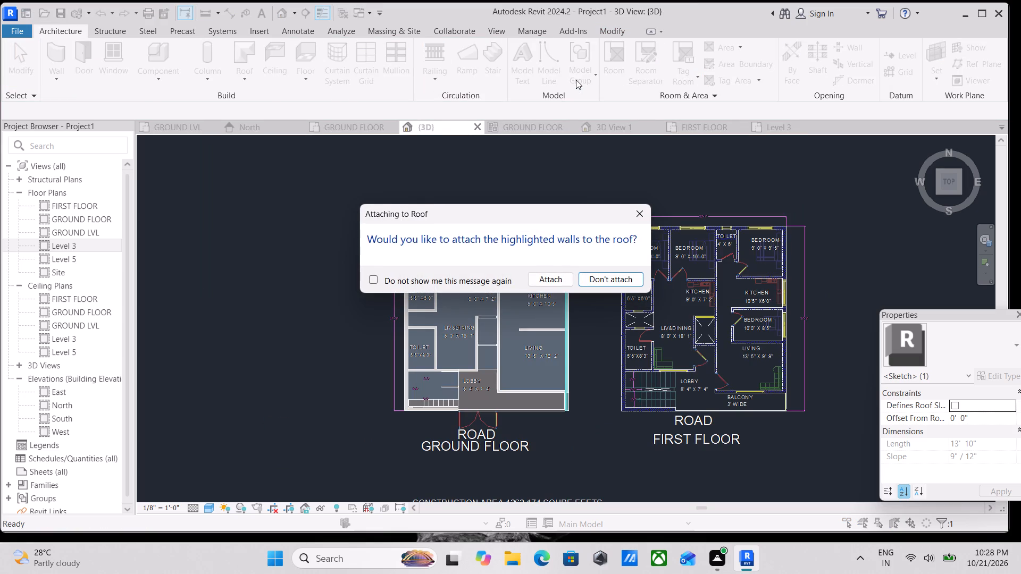
{"action": "left_click", "coordinate": [606, 275]}
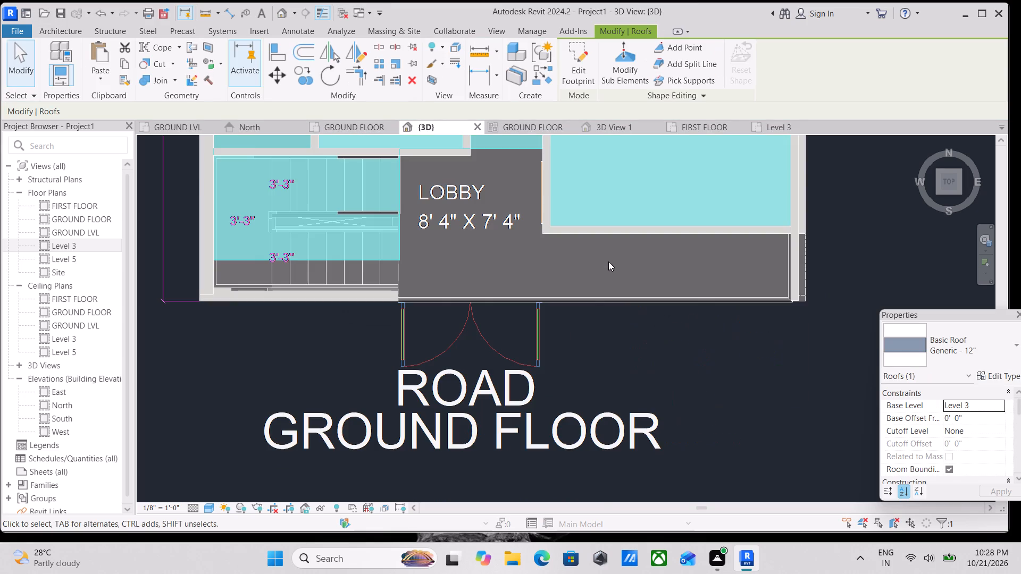
{"action": "scroll", "coordinate": [603, 258], "scroll_direction": "down", "scroll_amount": 1}
{"action": "middle_click_drag", "start_coordinate": [607, 286], "coordinate": [609, 307]}
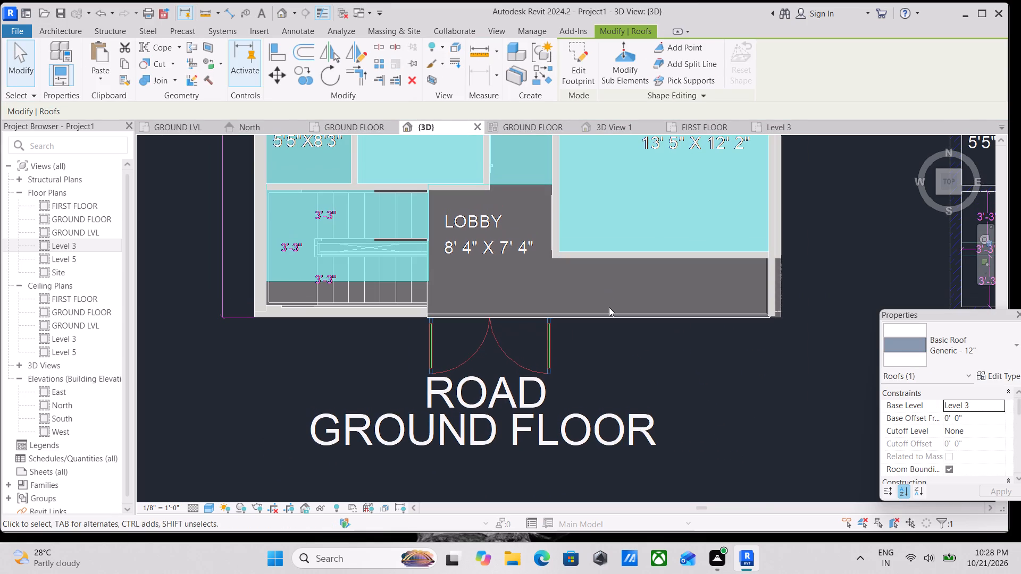
{"action": "key", "text": "Escape"}
Delete the Level 3 INNER WALL 5" standing above the roof along the building's east side.
{"action": "scroll", "coordinate": [613, 307], "scroll_direction": "down", "scroll_amount": 2}
{"action": "middle_click_drag", "start_coordinate": [614, 307], "coordinate": [630, 289]}
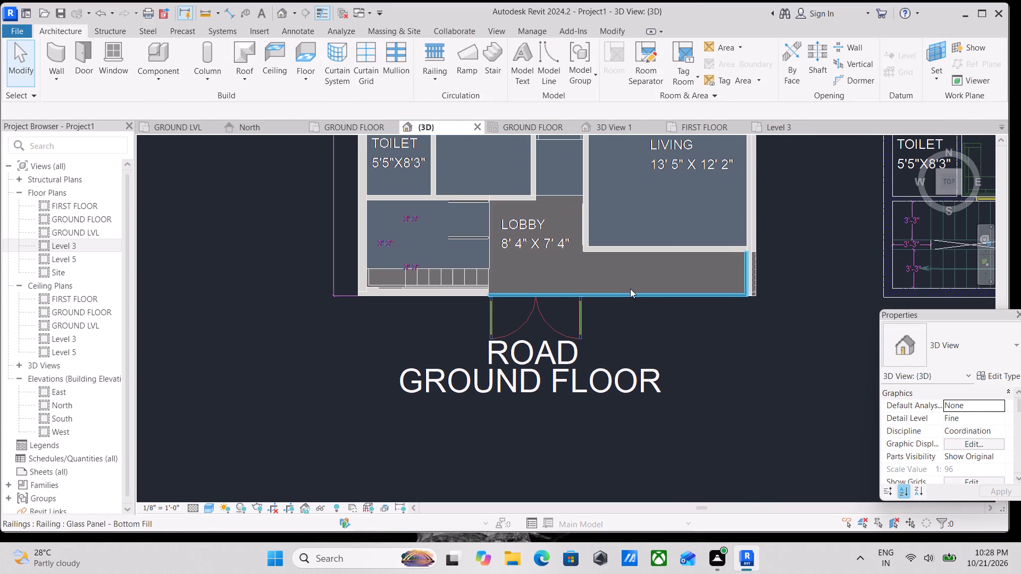
{"action": "left_click", "coordinate": [961, 193]}
{"action": "scroll", "coordinate": [657, 254], "scroll_direction": "up", "scroll_amount": 3}
{"action": "scroll", "coordinate": [361, 257], "scroll_direction": "up", "scroll_amount": 2}
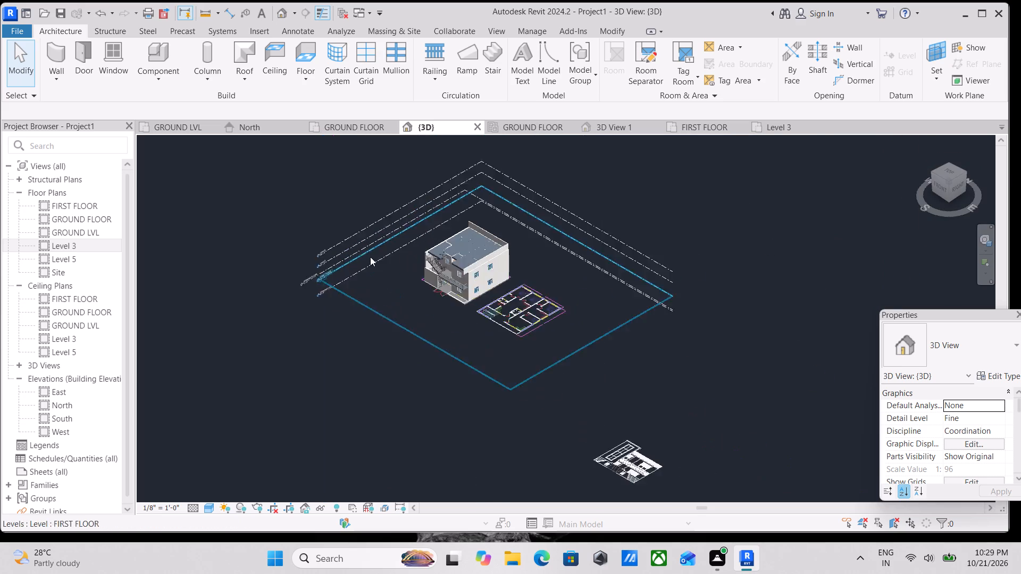
{"action": "scroll", "coordinate": [370, 257], "scroll_direction": "up", "scroll_amount": 9}
{"action": "scroll", "coordinate": [499, 259], "scroll_direction": "up", "scroll_amount": 4}
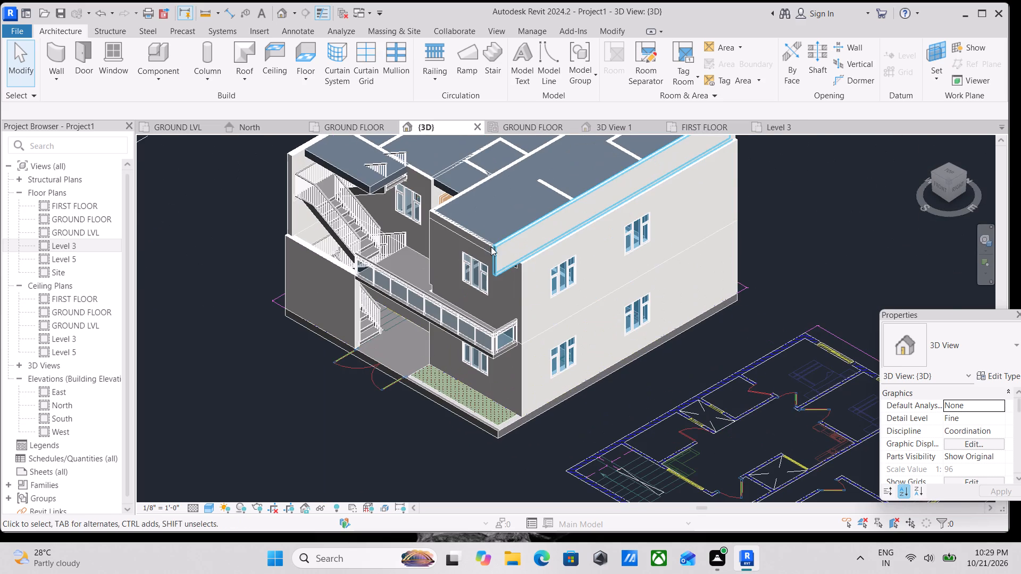
{"action": "left_click", "coordinate": [493, 247]}
{"action": "right_click", "coordinate": [493, 247]}
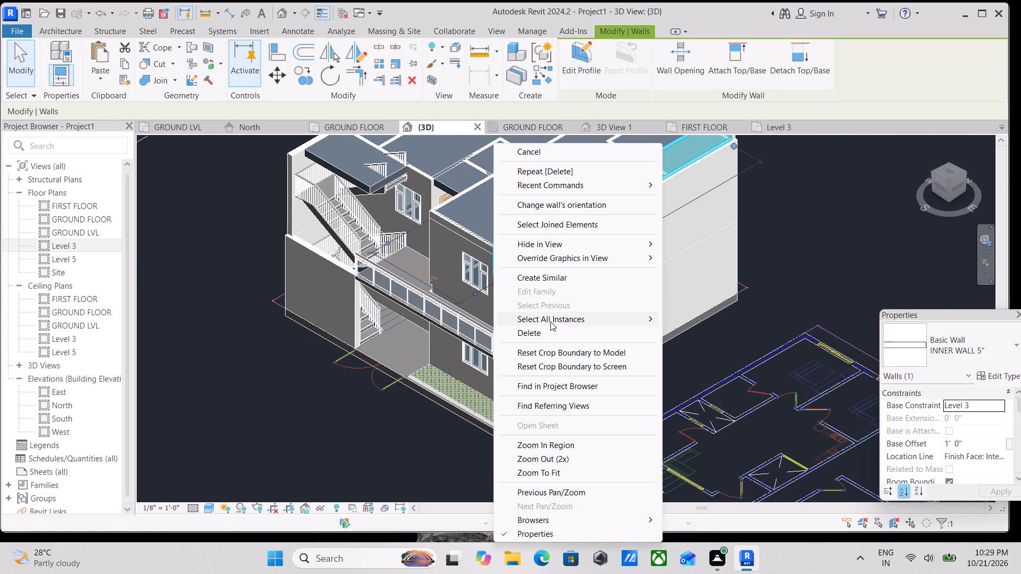
{"action": "left_click", "coordinate": [548, 334]}
{"action": "scroll", "coordinate": [559, 266], "scroll_direction": "up", "scroll_amount": 2}
{"action": "middle_click_drag", "start_coordinate": [516, 242], "coordinate": [512, 280]}
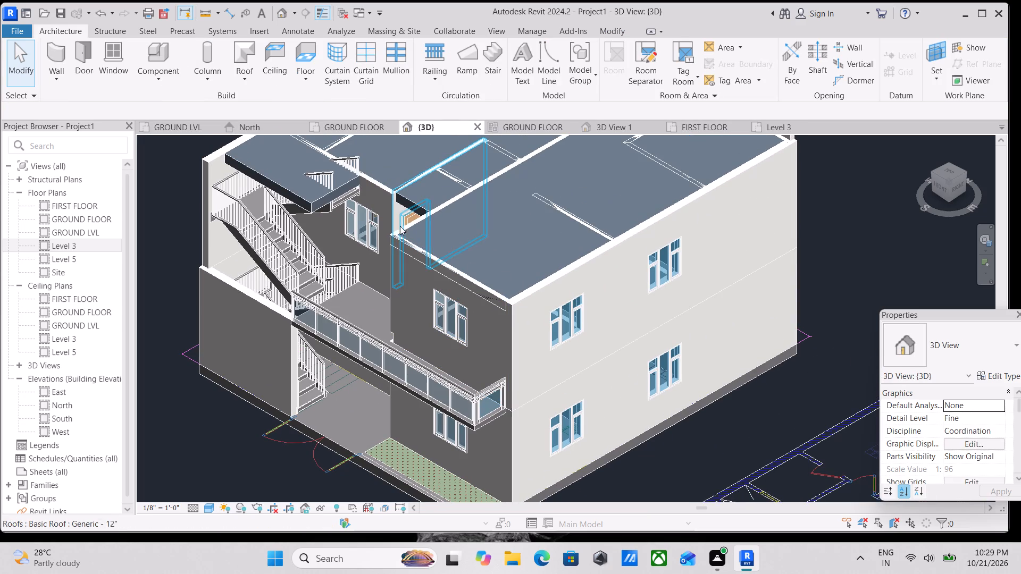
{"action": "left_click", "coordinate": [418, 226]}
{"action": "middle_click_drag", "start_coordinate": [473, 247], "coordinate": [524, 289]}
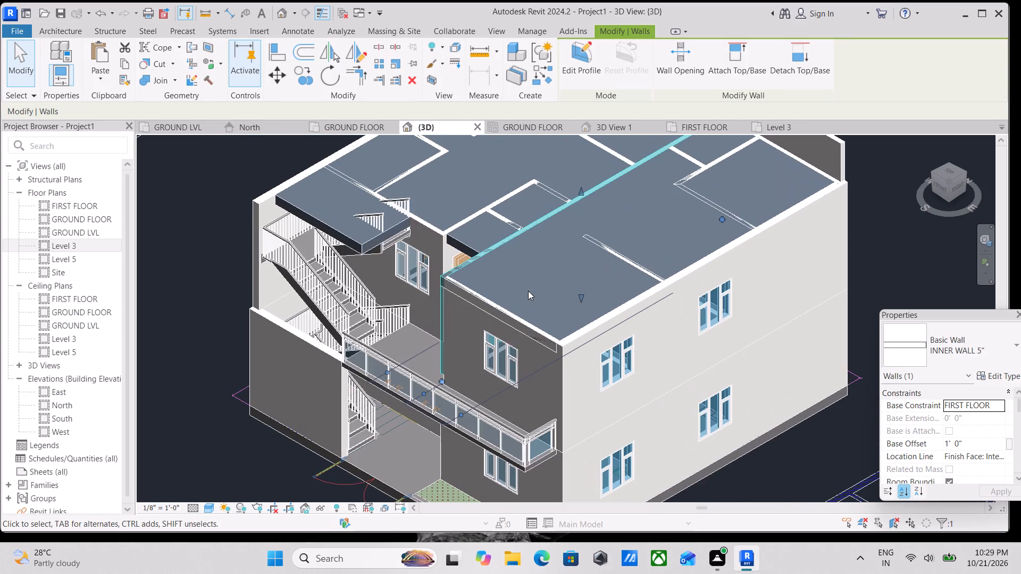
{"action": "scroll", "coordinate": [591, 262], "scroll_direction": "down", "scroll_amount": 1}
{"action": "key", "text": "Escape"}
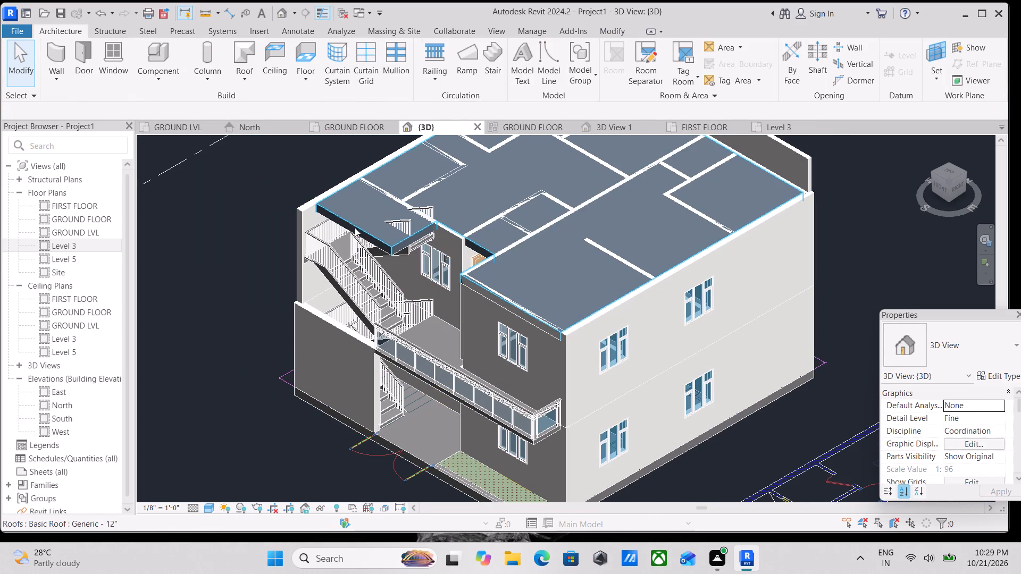
Raise the Level 3 roof to a base offset of 1' 0".
{"action": "left_click", "coordinate": [355, 227]}
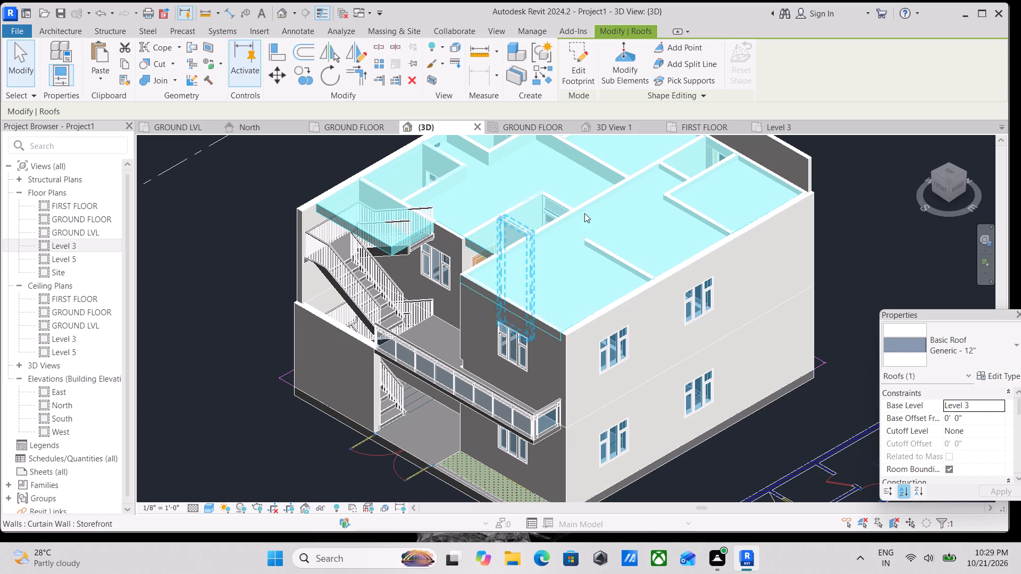
{"action": "scroll", "coordinate": [833, 214], "scroll_direction": "up", "scroll_amount": 1}
{"action": "left_click", "coordinate": [943, 192]}
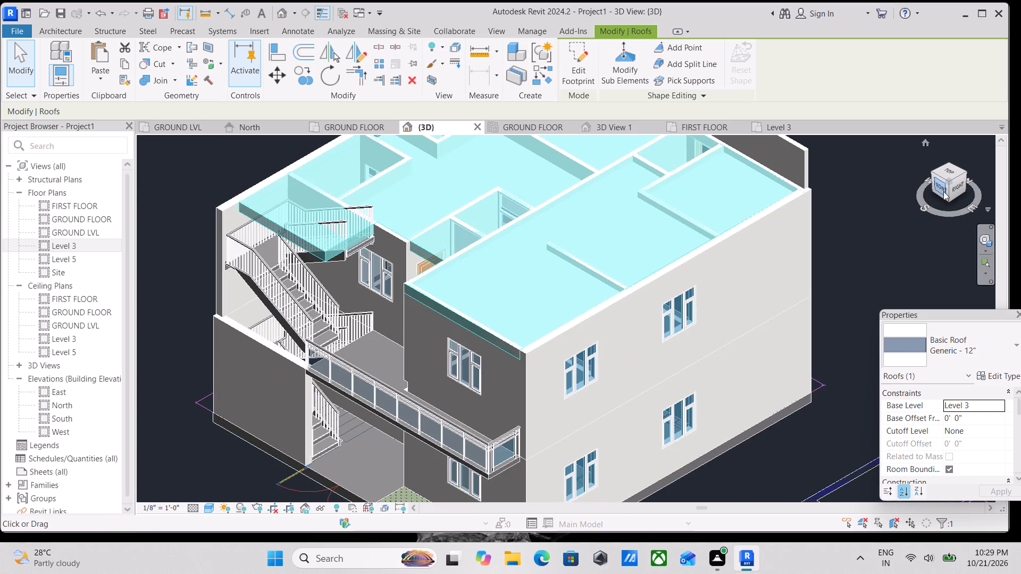
{"action": "scroll", "coordinate": [647, 307], "scroll_direction": "up", "scroll_amount": 3}
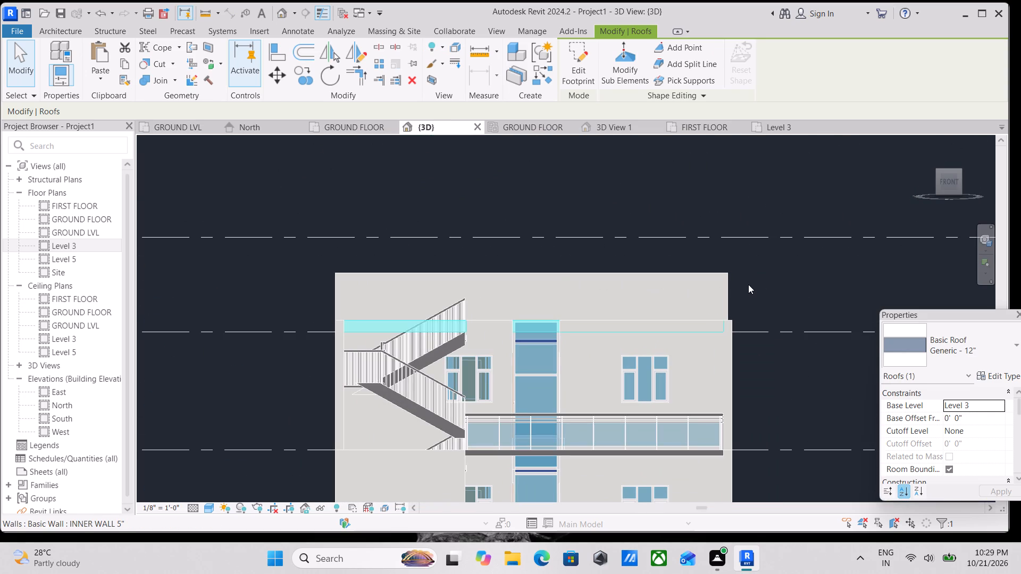
{"action": "key", "text": "Up"}
{"action": "key", "text": "Up"}
{"action": "key", "text": "Up"}
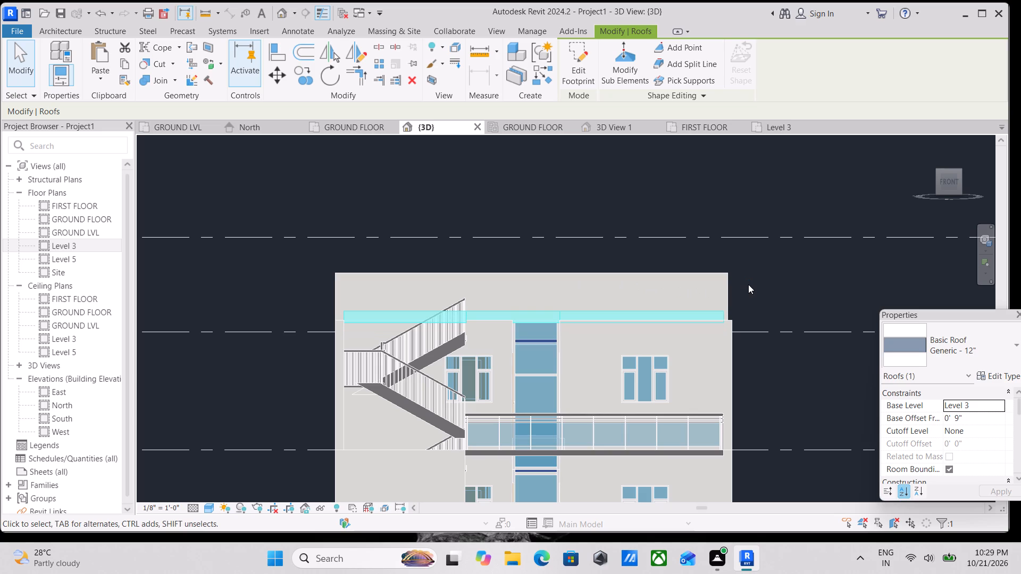
{"action": "key", "text": "Up"}
{"action": "scroll", "coordinate": [748, 284], "scroll_direction": "down", "scroll_amount": 1}
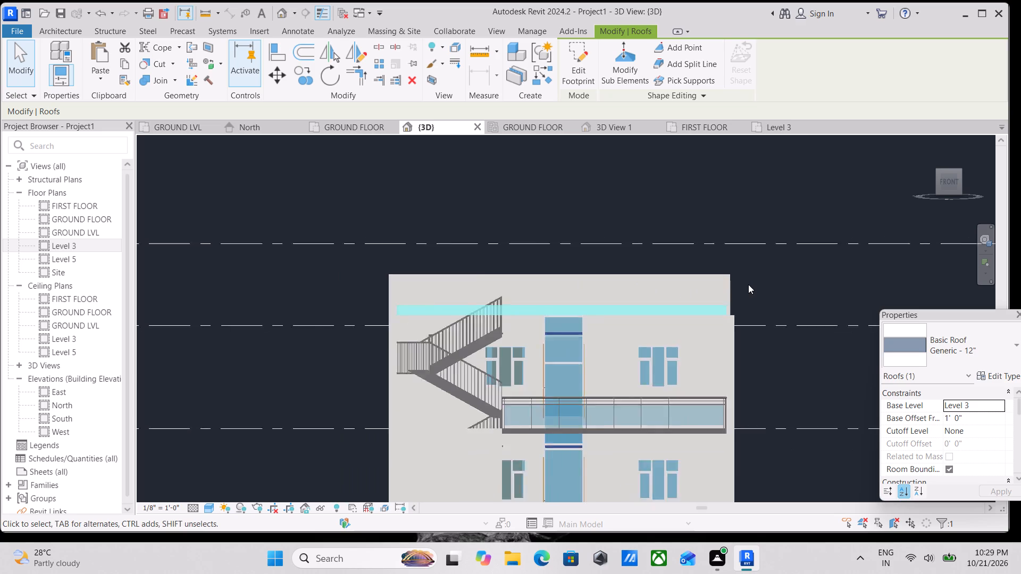
{"action": "scroll", "coordinate": [748, 284], "scroll_direction": "down", "scroll_amount": 1}
{"action": "key", "text": "Escape"}
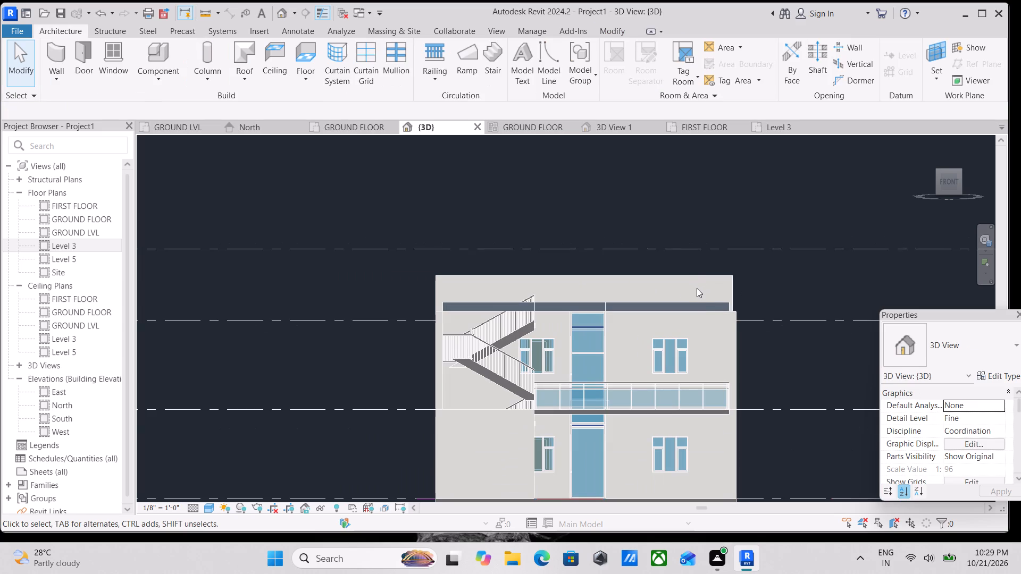
Draw a 5' high INNER WALL 5" on Level 3 along the roof's east edge, about 33' 7" long, ending at the northeast corner.
{"action": "middle_click_drag", "start_coordinate": [697, 288], "coordinate": [639, 444], "text": "shift"}
{"action": "scroll", "coordinate": [639, 444], "scroll_direction": "up", "scroll_amount": 1}
{"action": "middle_click_drag", "start_coordinate": [699, 331], "coordinate": [688, 360]}
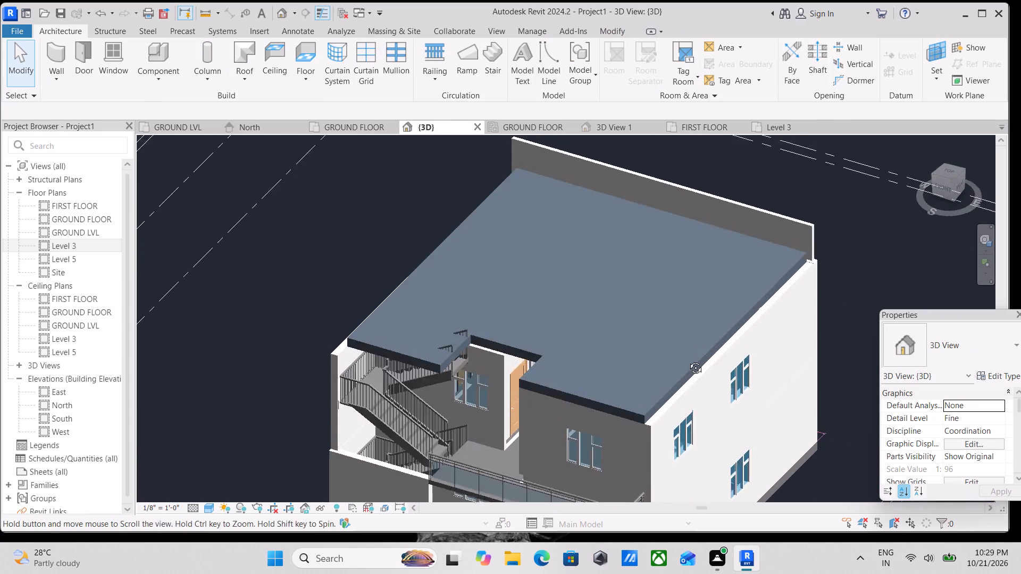
{"action": "middle_click_drag", "start_coordinate": [688, 360], "coordinate": [562, 403]}
{"action": "scroll", "coordinate": [562, 403], "scroll_direction": "up", "scroll_amount": 1}
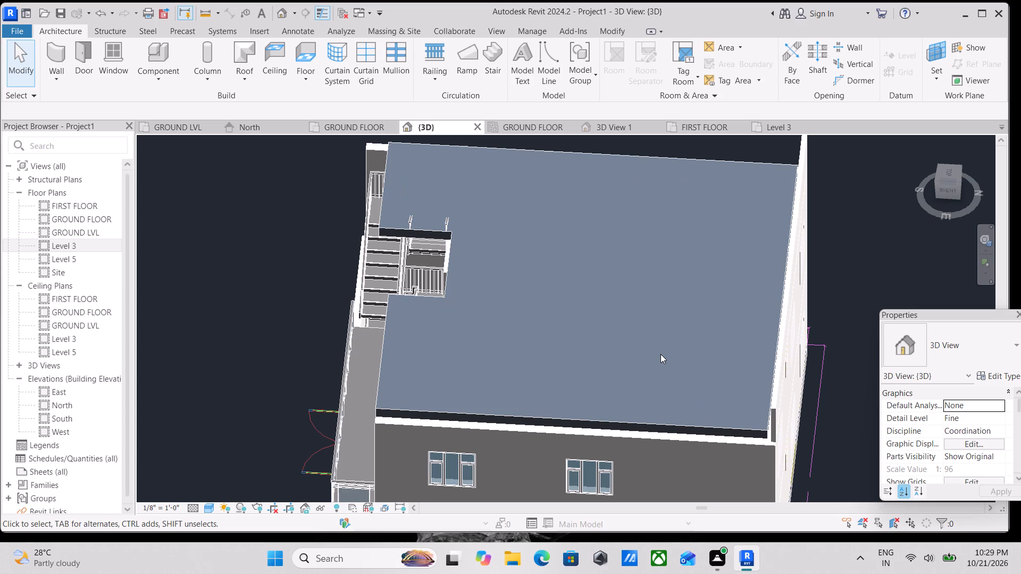
{"action": "scroll", "coordinate": [498, 353], "scroll_direction": "up", "scroll_amount": 1}
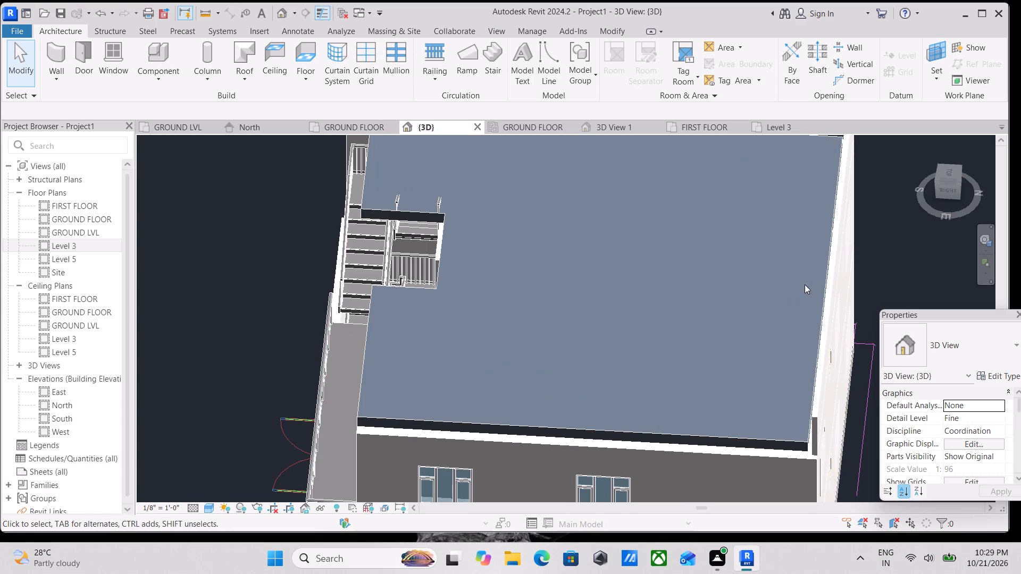
{"action": "left_click", "coordinate": [949, 173]}
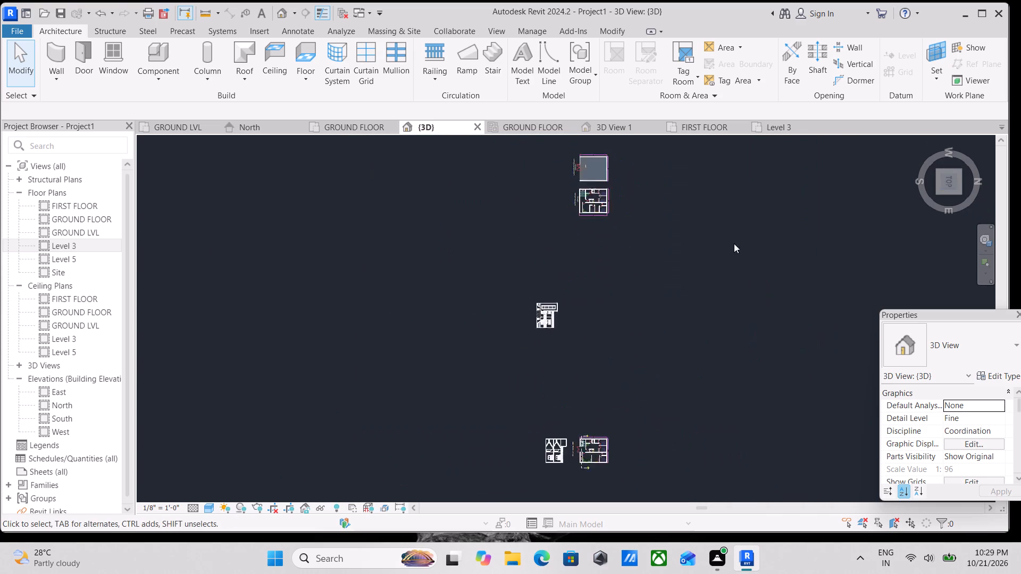
{"action": "scroll", "coordinate": [706, 254], "scroll_direction": "up", "scroll_amount": 3}
{"action": "scroll", "coordinate": [524, 185], "scroll_direction": "up", "scroll_amount": 3}
{"action": "middle_click_drag", "start_coordinate": [530, 183], "coordinate": [531, 264]}
{"action": "key", "text": "w"}
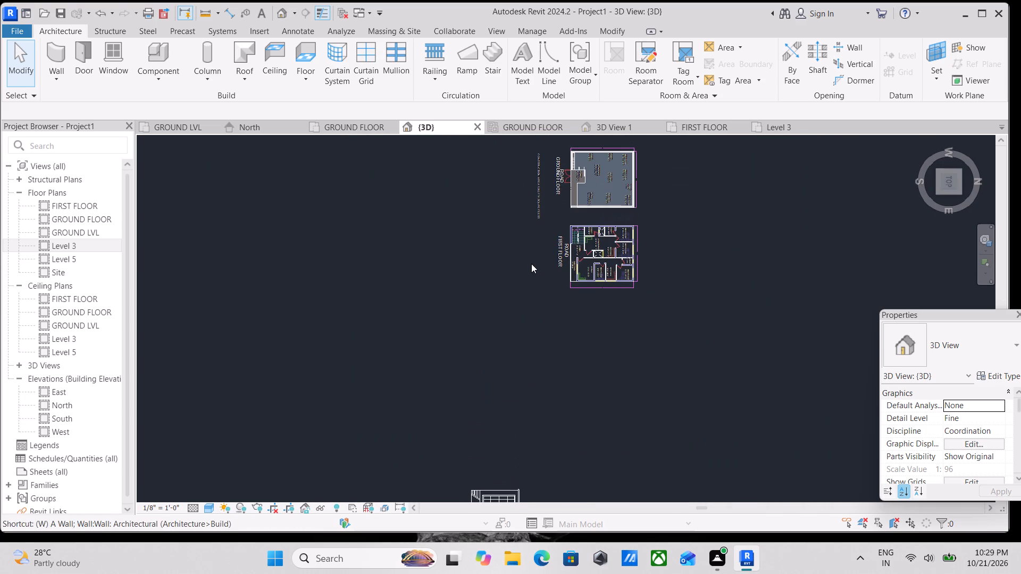
{"action": "key", "text": "a"}
{"action": "scroll", "coordinate": [604, 166], "scroll_direction": "up", "scroll_amount": 4}
{"action": "scroll", "coordinate": [595, 247], "scroll_direction": "up", "scroll_amount": 4}
{"action": "scroll", "coordinate": [551, 207], "scroll_direction": "up", "scroll_amount": 3}
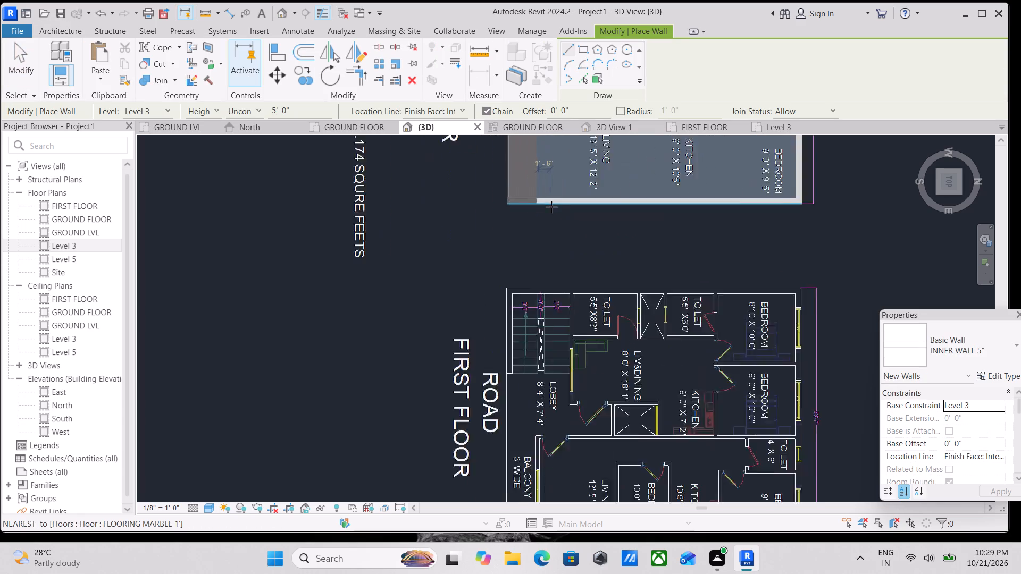
{"action": "scroll", "coordinate": [551, 207], "scroll_direction": "up", "scroll_amount": 8}
{"action": "left_click", "coordinate": [516, 196]}
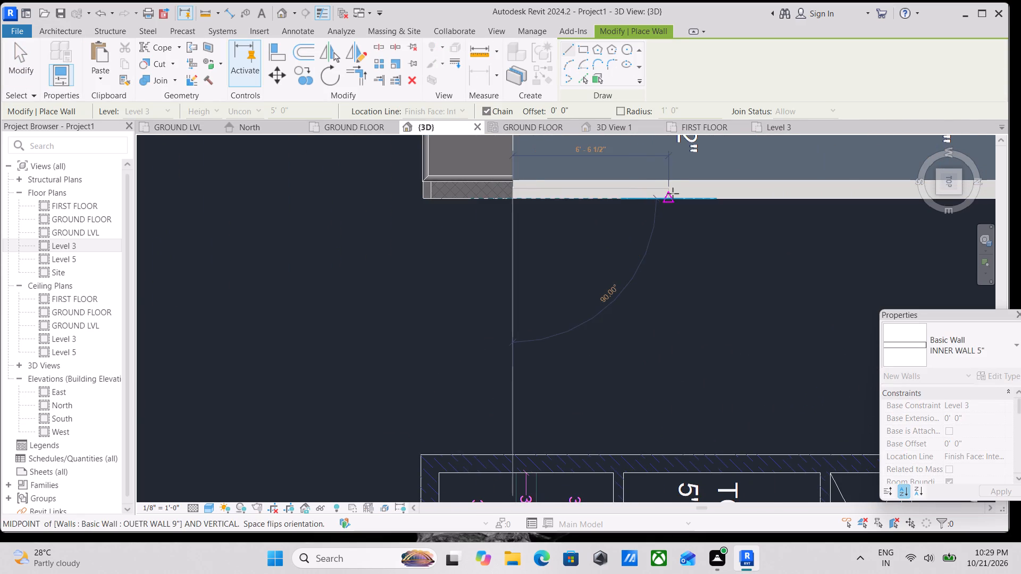
{"action": "middle_click_drag", "start_coordinate": [673, 193], "coordinate": [520, 198]}
{"action": "middle_click_drag", "start_coordinate": [749, 204], "coordinate": [419, 200]}
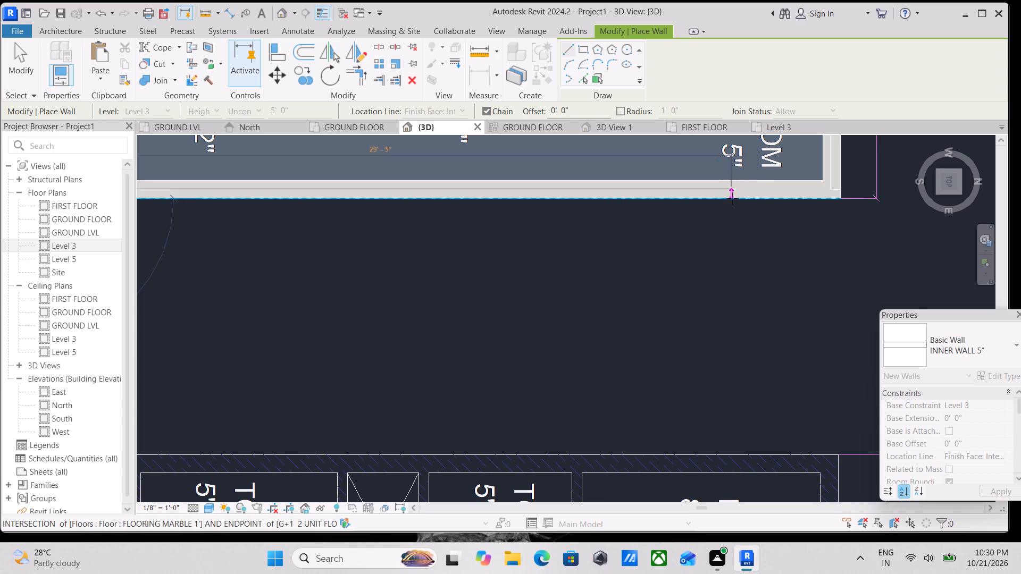
{"action": "left_click", "coordinate": [835, 202]}
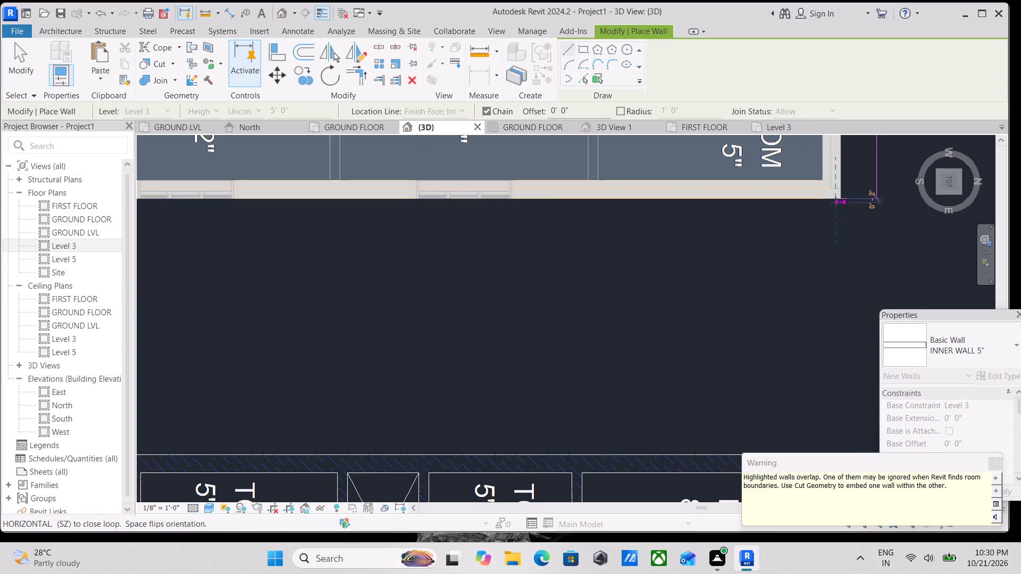
{"action": "scroll", "coordinate": [835, 200], "scroll_direction": "down", "scroll_amount": 1}
{"action": "middle_click_drag", "start_coordinate": [835, 200], "coordinate": [835, 227]}
{"action": "key", "text": "Escape"}
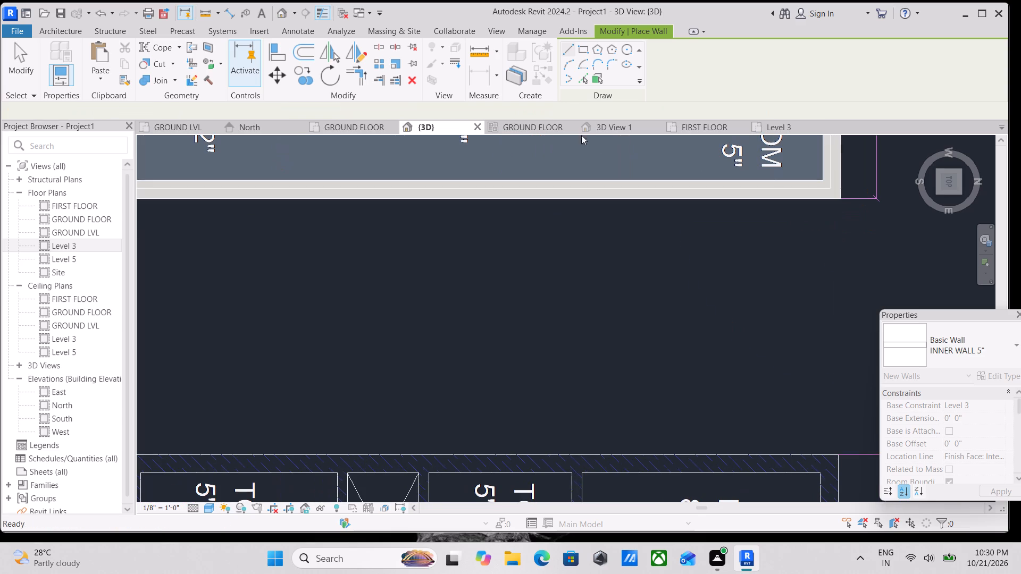
{"action": "key", "text": "Escape"}
Stretch the base of the new east parapet wall up to the outer wall's top, giving a 1' 0" base offset.
{"action": "scroll", "coordinate": [359, 143], "scroll_direction": "down", "scroll_amount": 3}
{"action": "scroll", "coordinate": [405, 136], "scroll_direction": "down", "scroll_amount": 4}
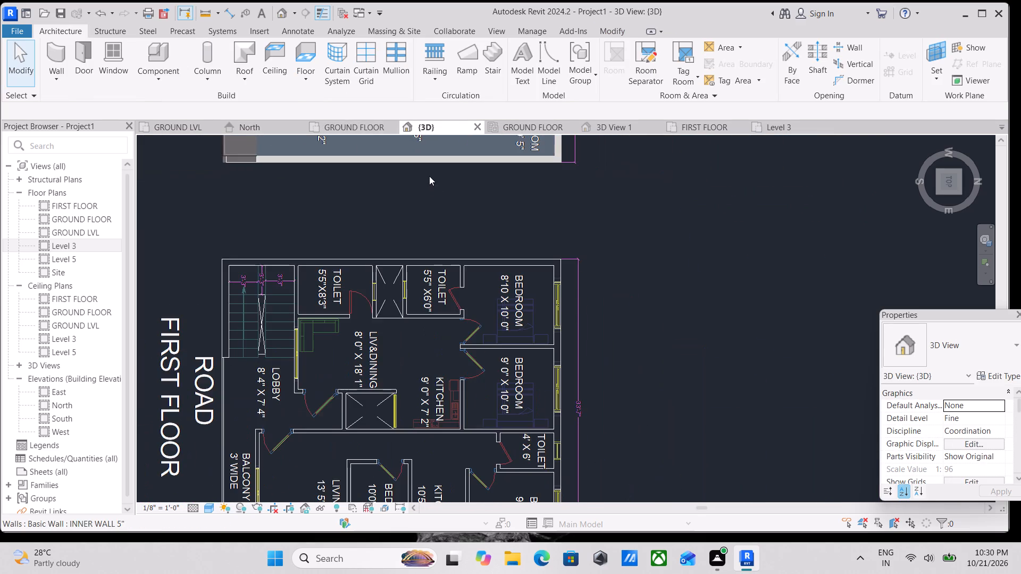
{"action": "scroll", "coordinate": [429, 183], "scroll_direction": "down", "scroll_amount": 1}
{"action": "middle_click_drag", "start_coordinate": [429, 182], "coordinate": [440, 65], "text": "shift"}
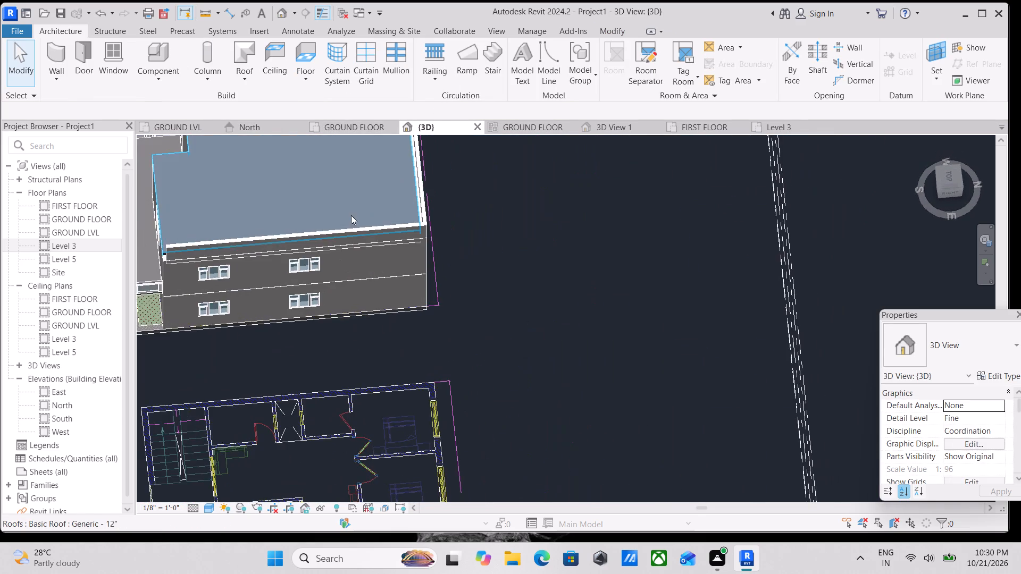
{"action": "middle_click_drag", "start_coordinate": [351, 215], "coordinate": [347, 101]}
{"action": "middle_click_drag", "start_coordinate": [371, 277], "coordinate": [344, 139]}
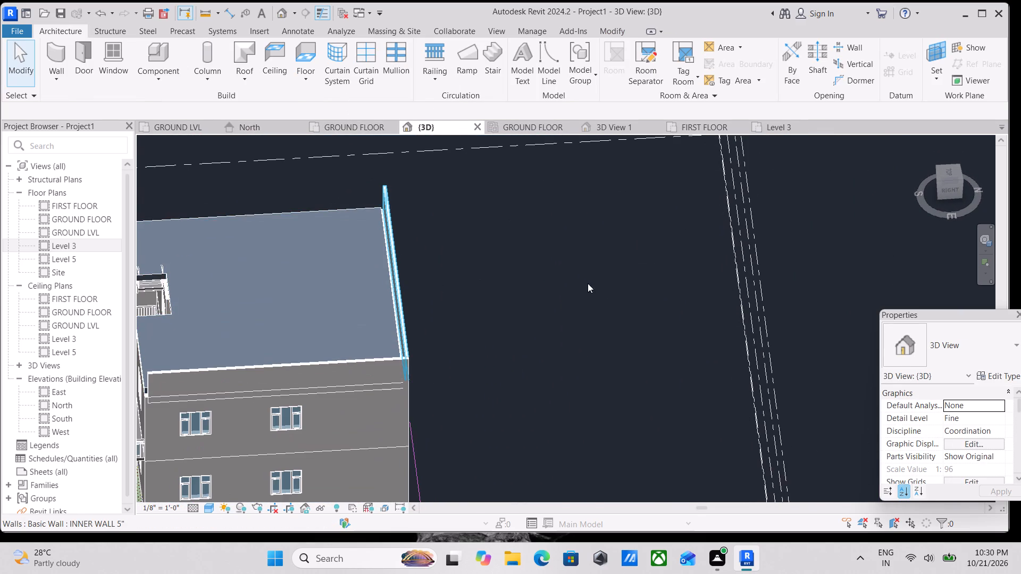
{"action": "left_click", "coordinate": [948, 187]}
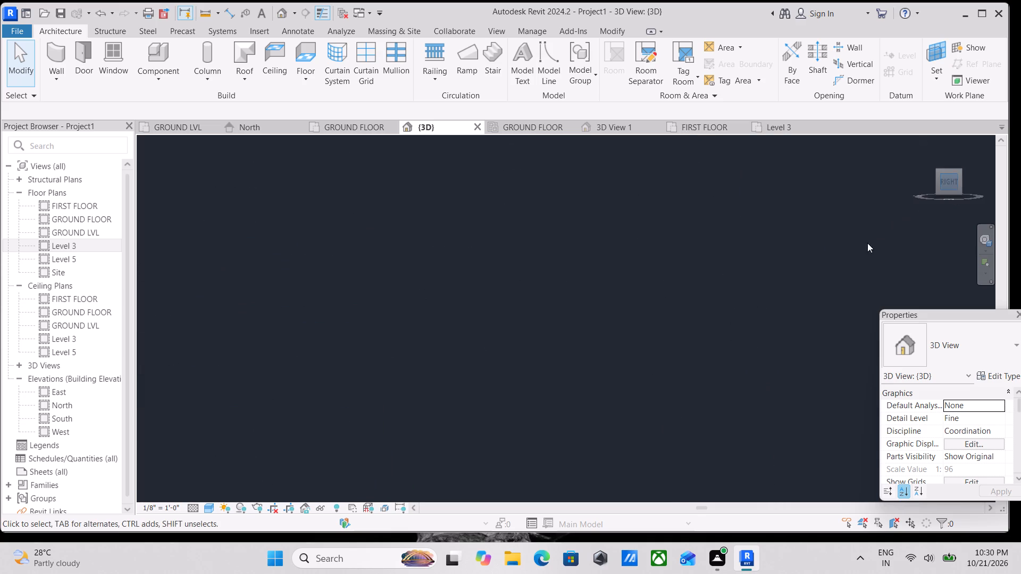
{"action": "scroll", "coordinate": [667, 332], "scroll_direction": "up", "scroll_amount": 3}
{"action": "scroll", "coordinate": [538, 316], "scroll_direction": "up", "scroll_amount": 12}
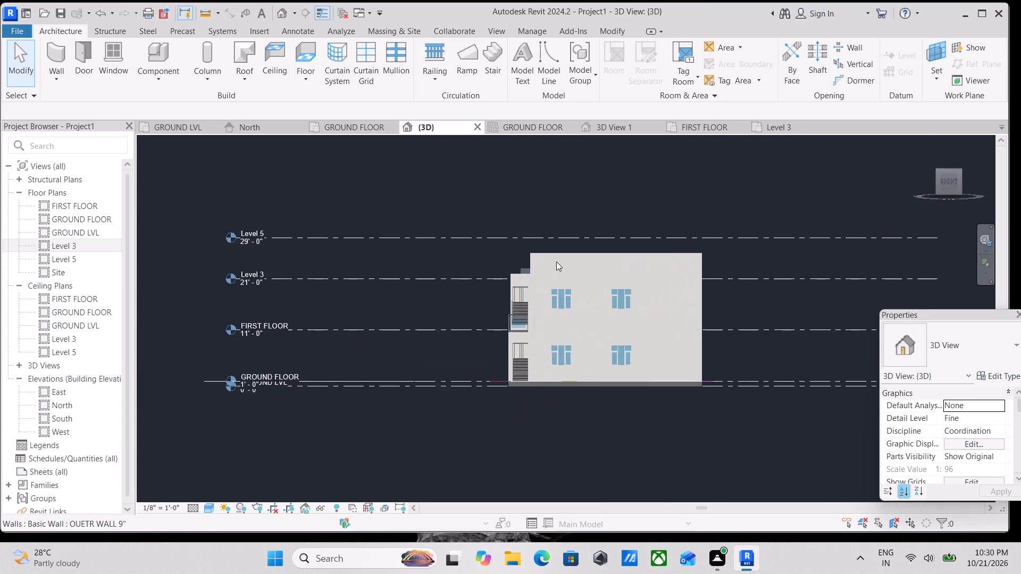
{"action": "scroll", "coordinate": [556, 261], "scroll_direction": "up", "scroll_amount": 2}
{"action": "left_click", "coordinate": [531, 250]}
{"action": "scroll", "coordinate": [610, 295], "scroll_direction": "up", "scroll_amount": 3}
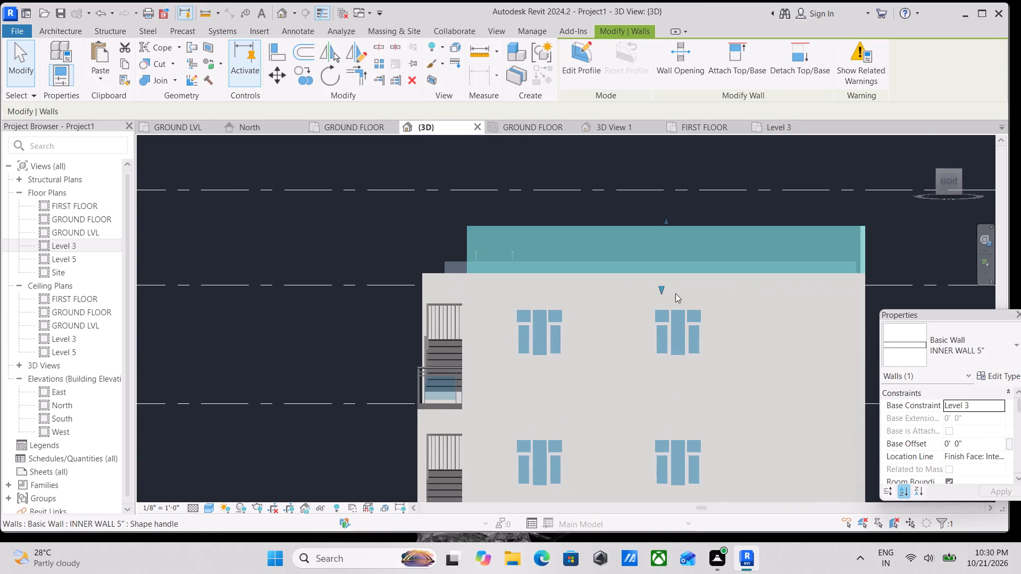
{"action": "left_click_drag", "start_coordinate": [664, 285], "coordinate": [663, 276]}
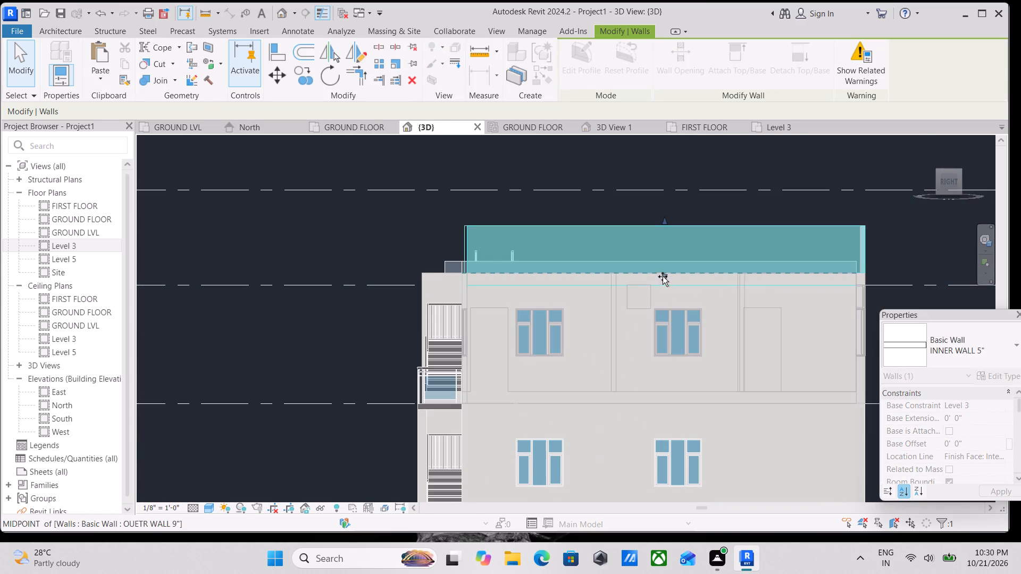
{"action": "left_click_drag", "start_coordinate": [663, 276], "coordinate": [663, 276]}
{"action": "key", "text": "Escape"}
Set the east parapet wall's unconnected height to 3' 0".
{"action": "scroll", "coordinate": [693, 273], "scroll_direction": "down", "scroll_amount": 3}
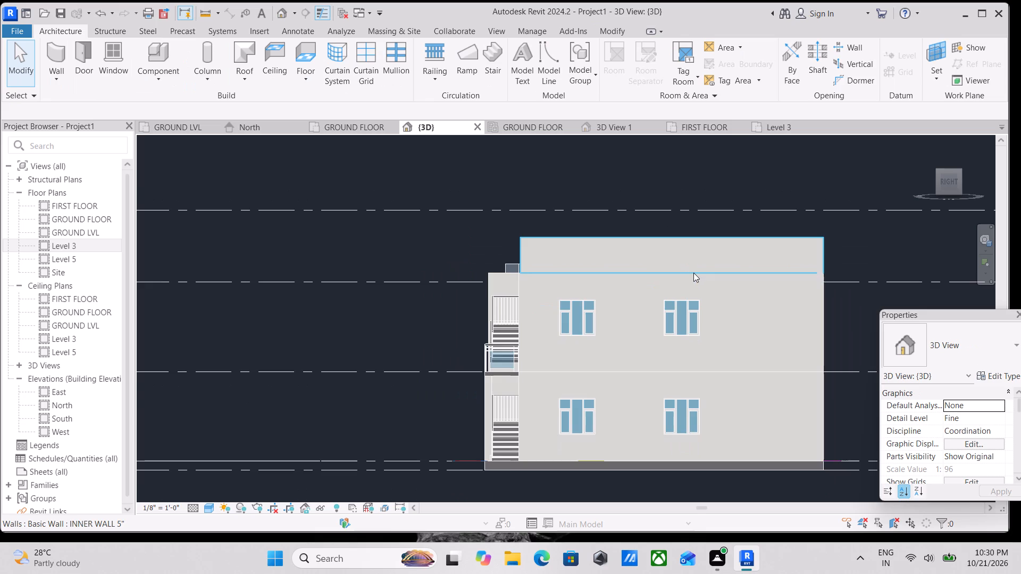
{"action": "middle_click_drag", "start_coordinate": [693, 273], "coordinate": [662, 325], "text": "shift"}
{"action": "middle_click_drag", "start_coordinate": [714, 272], "coordinate": [254, 428]}
{"action": "middle_click_drag", "start_coordinate": [511, 317], "coordinate": [387, 409]}
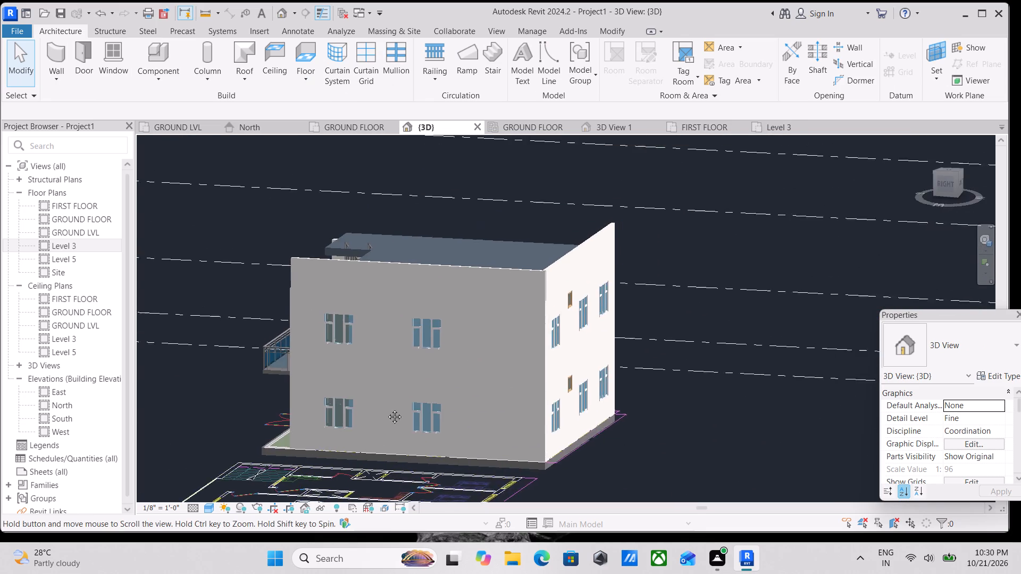
{"action": "middle_click_drag", "start_coordinate": [387, 409], "coordinate": [389, 408]}
{"action": "scroll", "coordinate": [463, 301], "scroll_direction": "up", "scroll_amount": 1}
{"action": "left_click", "coordinate": [458, 266]}
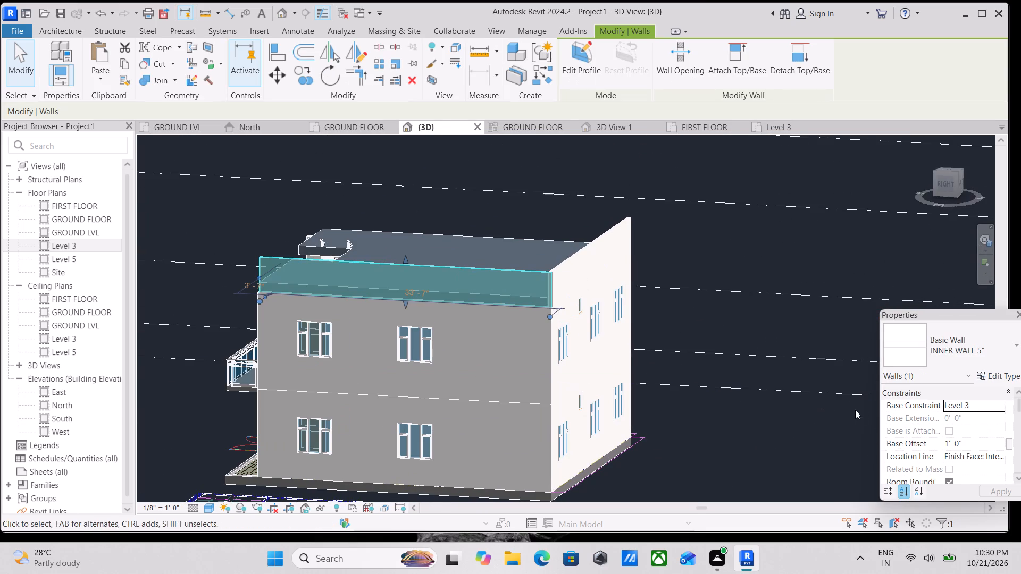
{"action": "scroll", "coordinate": [949, 418], "scroll_direction": "down", "scroll_amount": 3}
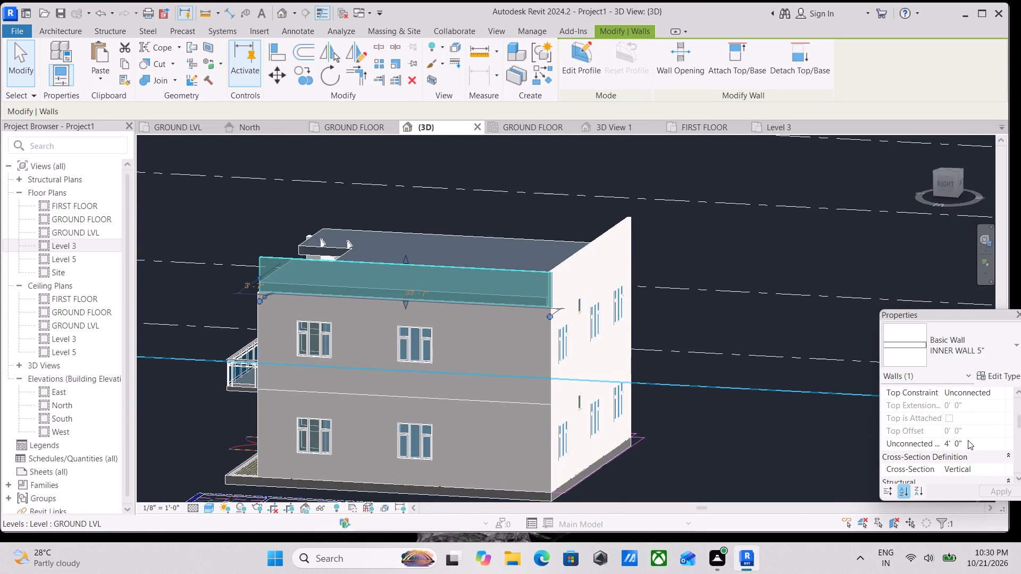
{"action": "left_click", "coordinate": [968, 440]}
{"action": "left_click_drag", "start_coordinate": [971, 444], "coordinate": [925, 440]}
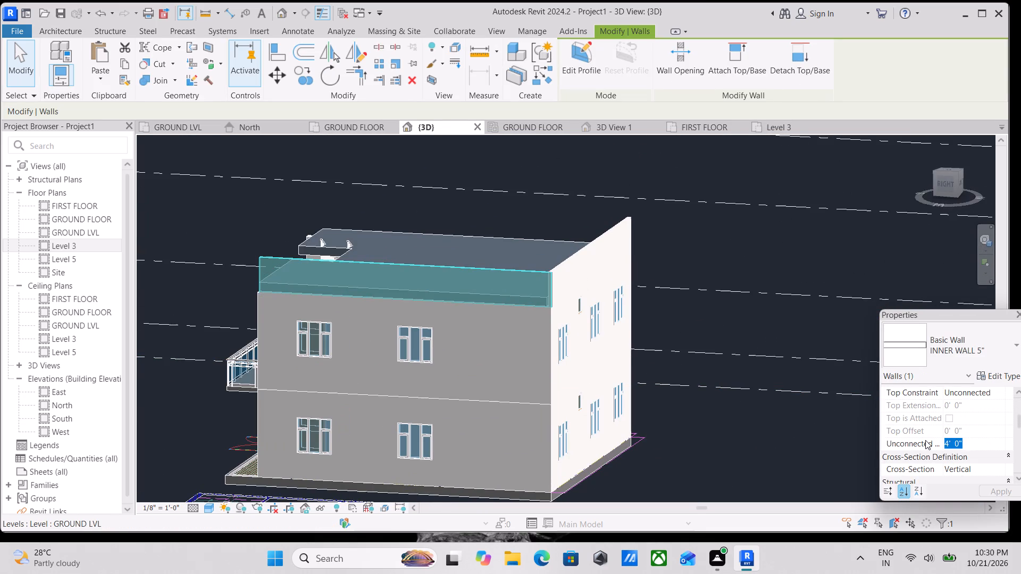
{"action": "type", "text": "3'"}
{"action": "key", "text": "Return"}
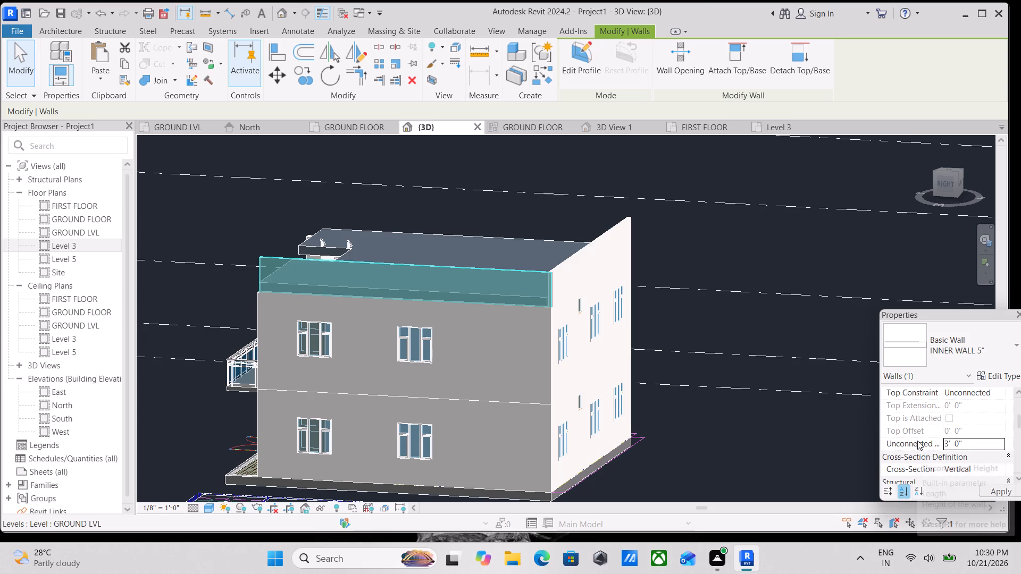
{"action": "key", "text": "Escape"}
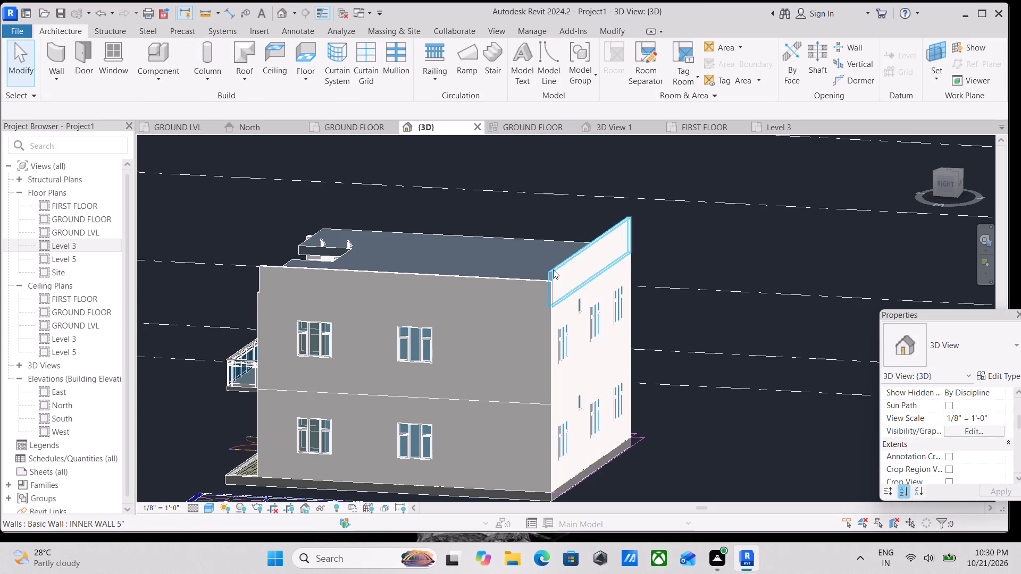
Set the north parapet wall's unconnected height to 3' 0".
{"action": "left_click", "coordinate": [554, 269]}
{"action": "left_click", "coordinate": [984, 443]}
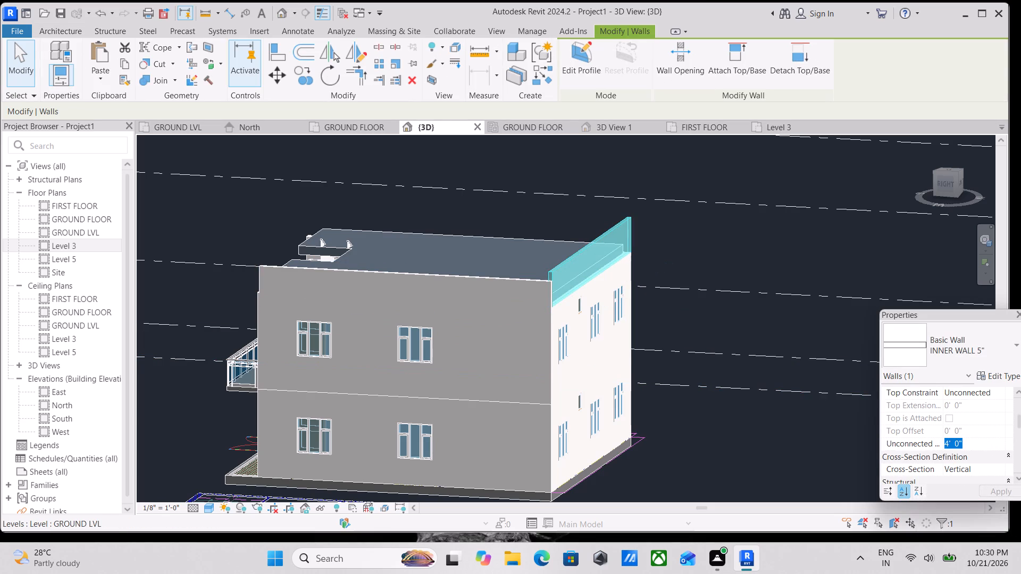
{"action": "type", "text": "3'"}
{"action": "key", "text": "Return"}
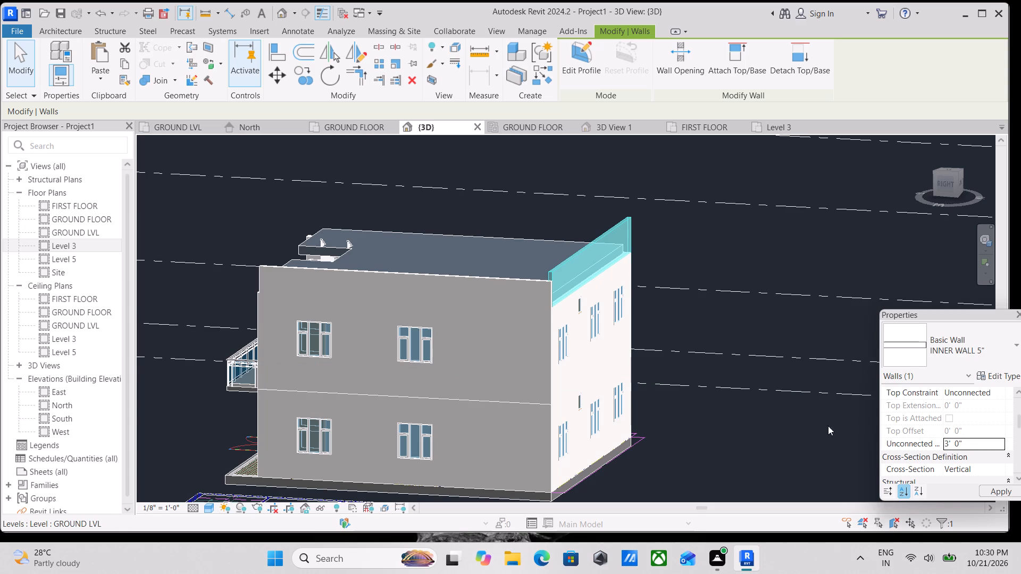
{"action": "key", "text": "Escape"}
{"action": "scroll", "coordinate": [579, 285], "scroll_direction": "up", "scroll_amount": 3}
{"action": "scroll", "coordinate": [579, 285], "scroll_direction": "down", "scroll_amount": 1}
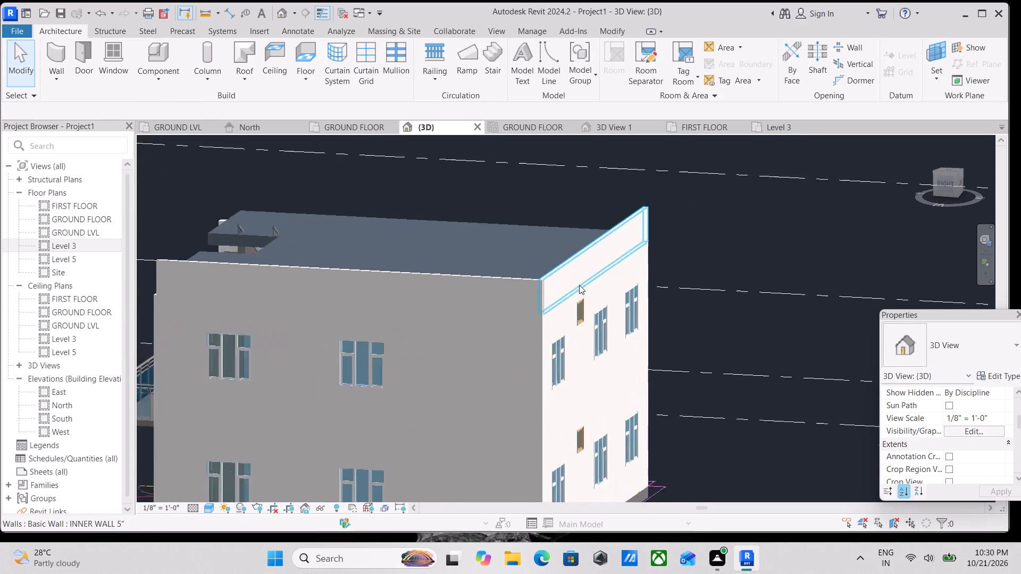
Examine the roof and its existing east and north parapet walls from several directions.
{"action": "scroll", "coordinate": [579, 285], "scroll_direction": "down", "scroll_amount": 2}
{"action": "left_click", "coordinate": [963, 179]}
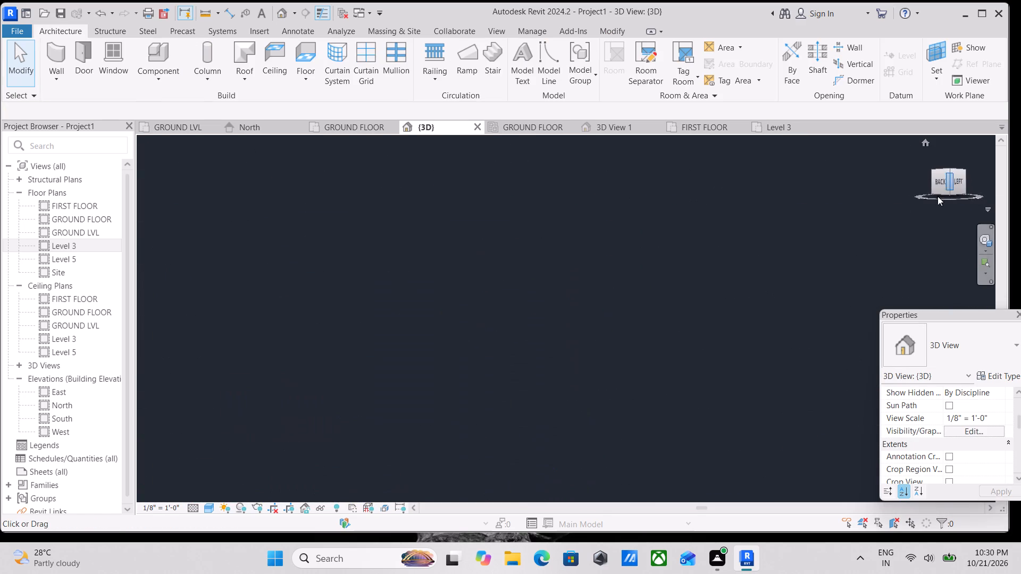
{"action": "scroll", "coordinate": [634, 307], "scroll_direction": "up", "scroll_amount": 10}
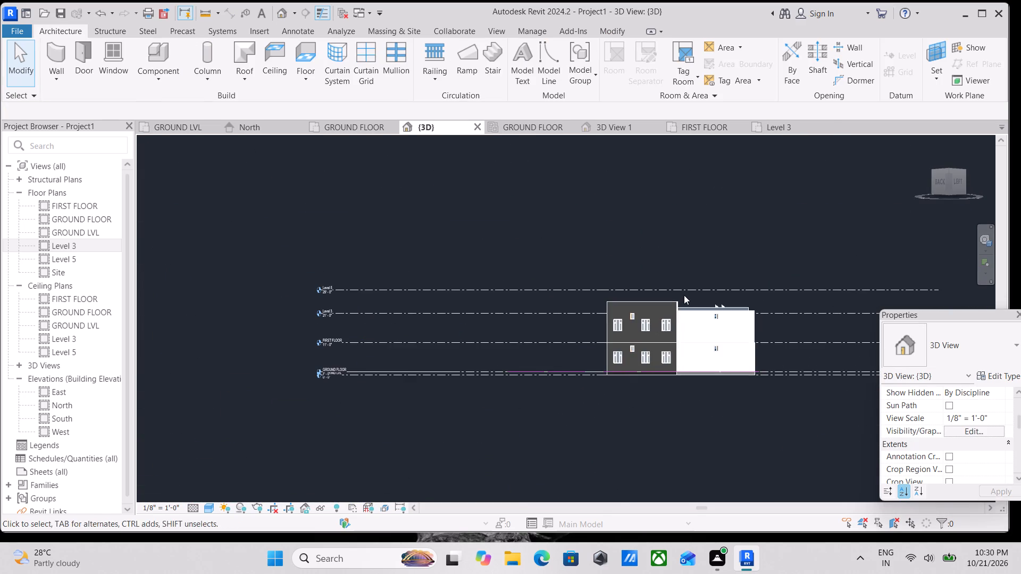
{"action": "scroll", "coordinate": [684, 298], "scroll_direction": "down", "scroll_amount": 1}
{"action": "middle_click_drag", "start_coordinate": [689, 282], "coordinate": [672, 408], "text": "shift"}
{"action": "scroll", "coordinate": [601, 467], "scroll_direction": "up", "scroll_amount": 2}
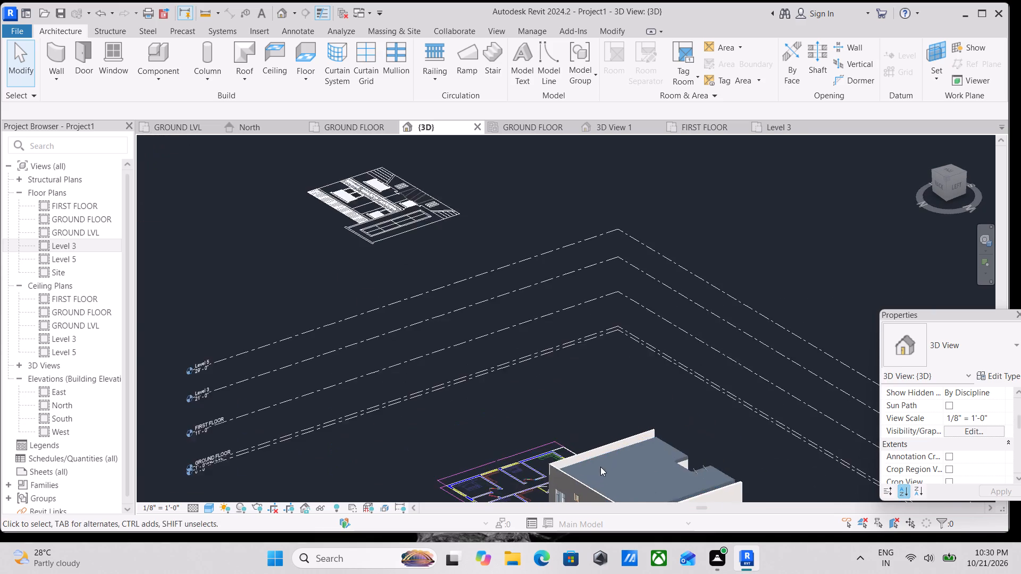
{"action": "scroll", "coordinate": [600, 467], "scroll_direction": "up", "scroll_amount": 2}
{"action": "middle_click_drag", "start_coordinate": [548, 450], "coordinate": [514, 324]}
{"action": "scroll", "coordinate": [515, 352], "scroll_direction": "up", "scroll_amount": 7}
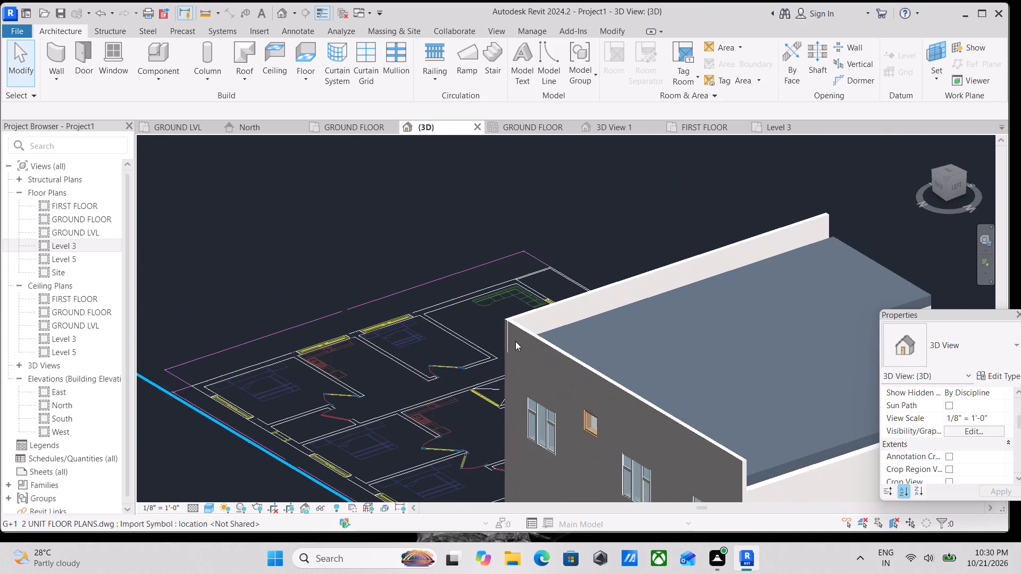
{"action": "left_click", "coordinate": [517, 330]}
{"action": "scroll", "coordinate": [548, 333], "scroll_direction": "down", "scroll_amount": 2}
{"action": "middle_click", "coordinate": [546, 334]}
{"action": "key", "text": "Escape"}
{"action": "scroll", "coordinate": [564, 336], "scroll_direction": "down", "scroll_amount": 3}
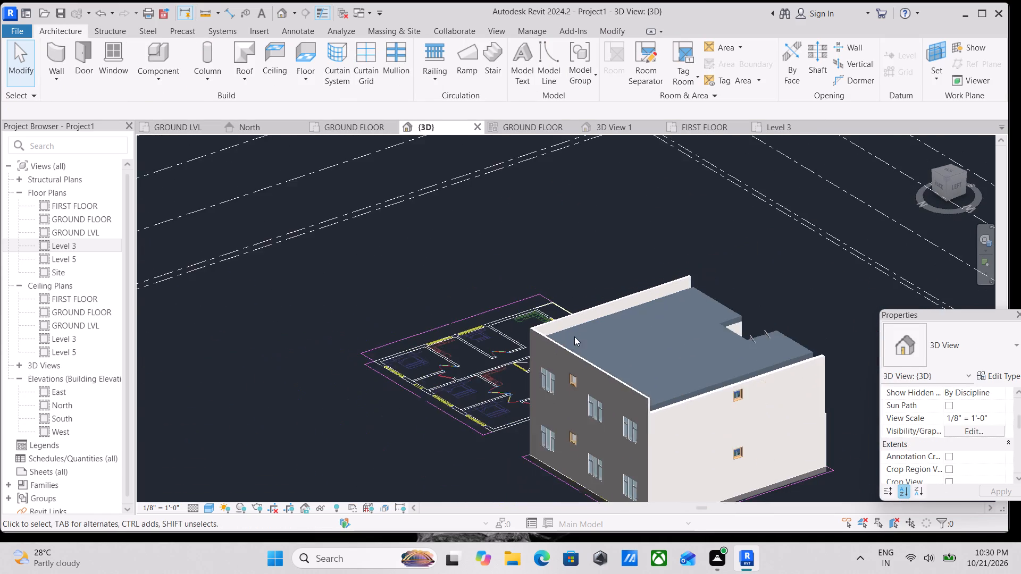
{"action": "scroll", "coordinate": [574, 336], "scroll_direction": "down", "scroll_amount": 2}
{"action": "middle_click_drag", "start_coordinate": [593, 332], "coordinate": [541, 231], "text": "shift"}
{"action": "scroll", "coordinate": [528, 285], "scroll_direction": "down", "scroll_amount": 1}
{"action": "scroll", "coordinate": [540, 235], "scroll_direction": "up", "scroll_amount": 1}
{"action": "scroll", "coordinate": [370, 321], "scroll_direction": "down", "scroll_amount": 1}
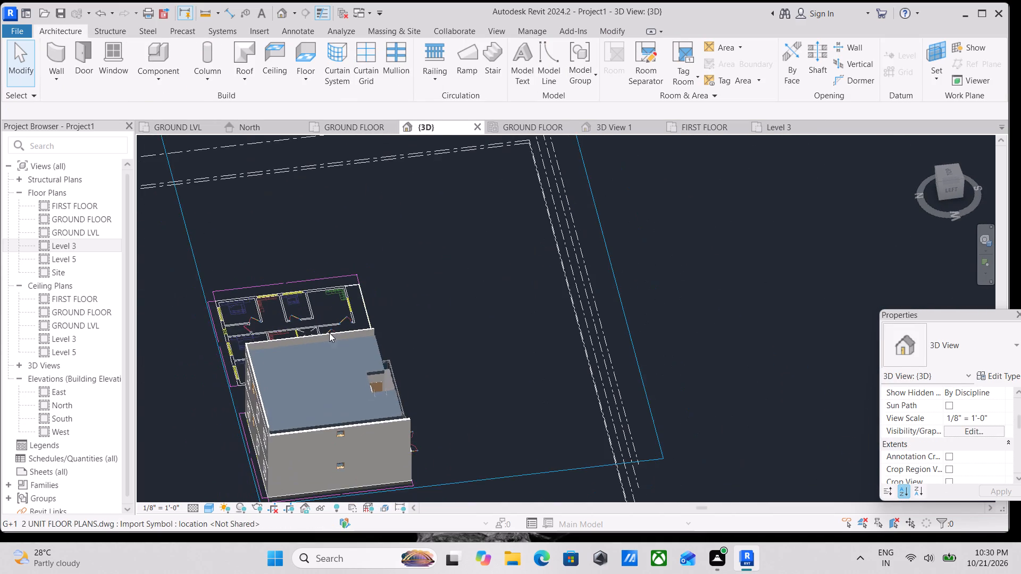
{"action": "middle_click_drag", "start_coordinate": [329, 333], "coordinate": [502, 234]}
{"action": "scroll", "coordinate": [454, 281], "scroll_direction": "up", "scroll_amount": 4}
{"action": "scroll", "coordinate": [430, 352], "scroll_direction": "up", "scroll_amount": 3}
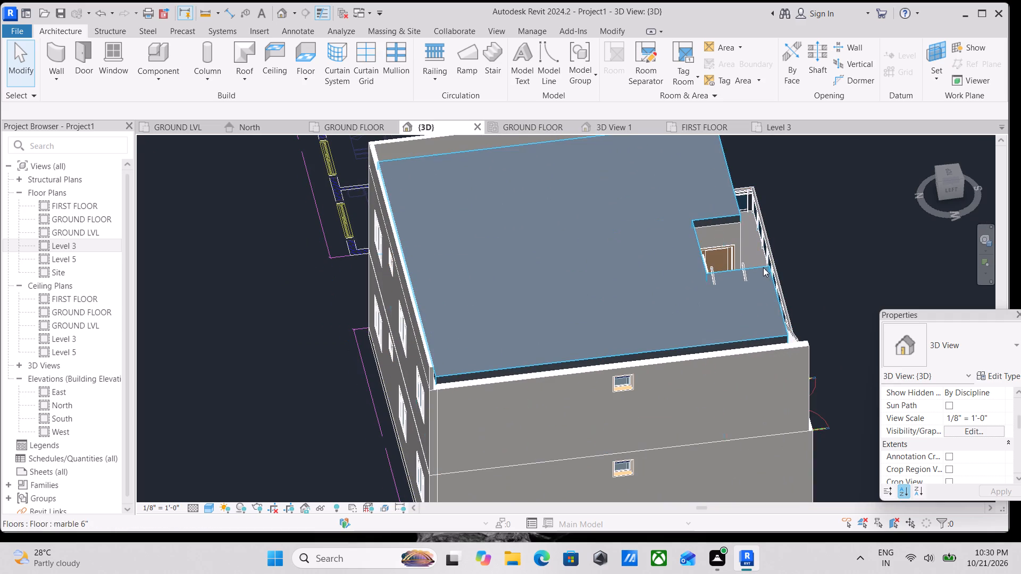
Draw a 5' high INNER WALL 5" on Level 3 along the roof's west edge, about 37' 9" long, from northwest to southwest corner.
{"action": "left_click", "coordinate": [944, 171]}
{"action": "scroll", "coordinate": [563, 341], "scroll_direction": "up", "scroll_amount": 3}
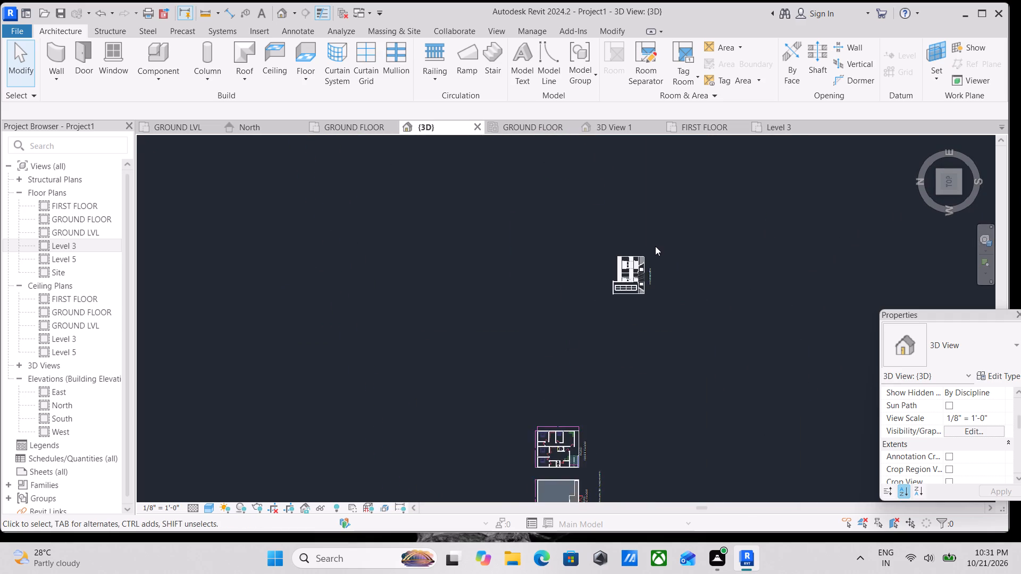
{"action": "scroll", "coordinate": [655, 246], "scroll_direction": "up", "scroll_amount": 3}
{"action": "scroll", "coordinate": [612, 278], "scroll_direction": "down", "scroll_amount": 3}
{"action": "middle_click_drag", "start_coordinate": [621, 215], "coordinate": [700, 57]}
{"action": "scroll", "coordinate": [624, 299], "scroll_direction": "up", "scroll_amount": 3}
{"action": "scroll", "coordinate": [605, 383], "scroll_direction": "up", "scroll_amount": 6}
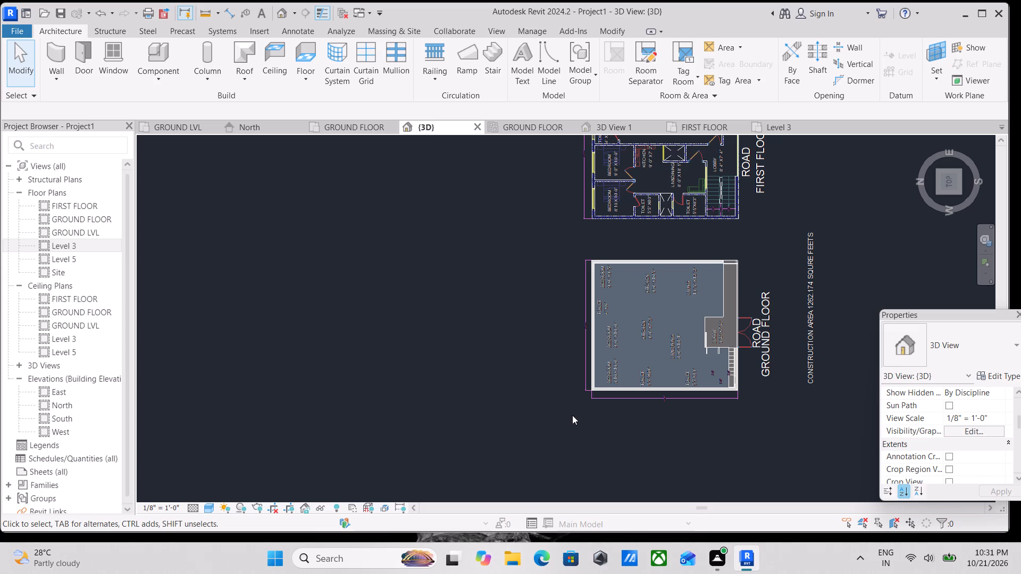
{"action": "type", "text": "wa"}
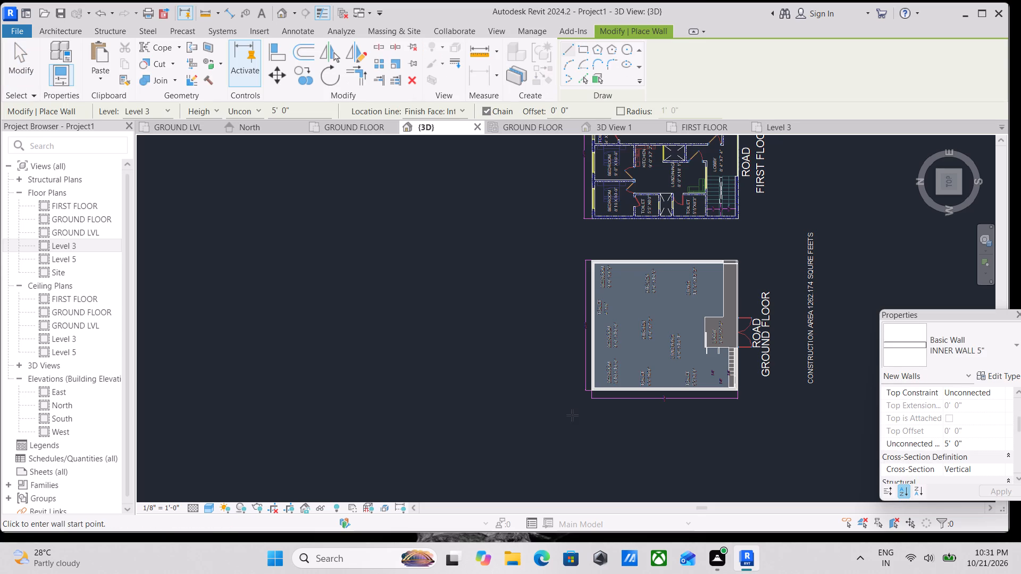
{"action": "scroll", "coordinate": [624, 410], "scroll_direction": "up", "scroll_amount": 9}
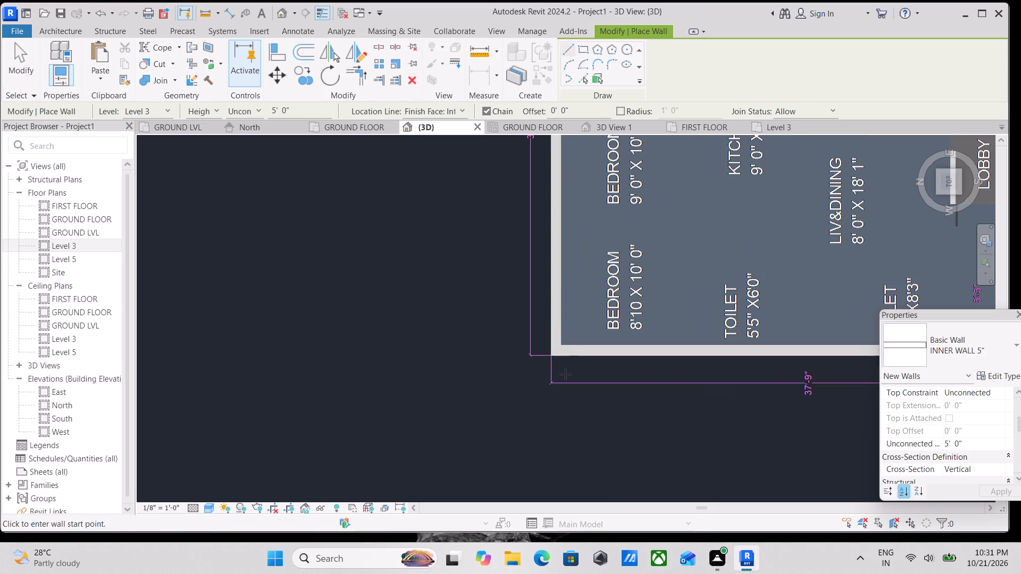
{"action": "left_click", "coordinate": [554, 353]}
{"action": "middle_click_drag", "start_coordinate": [685, 353], "coordinate": [433, 345]}
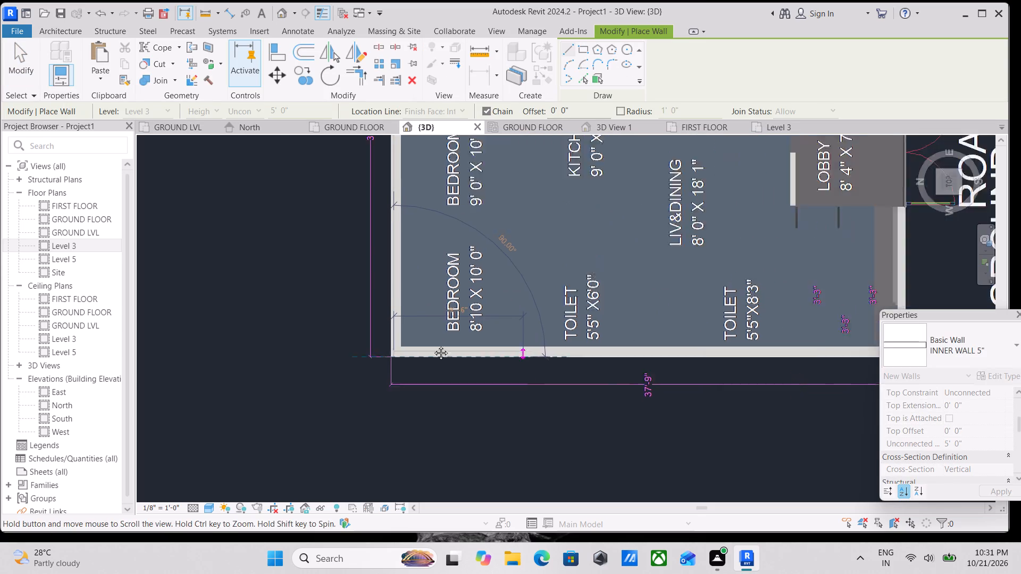
{"action": "middle_click_drag", "start_coordinate": [433, 345], "coordinate": [408, 341]}
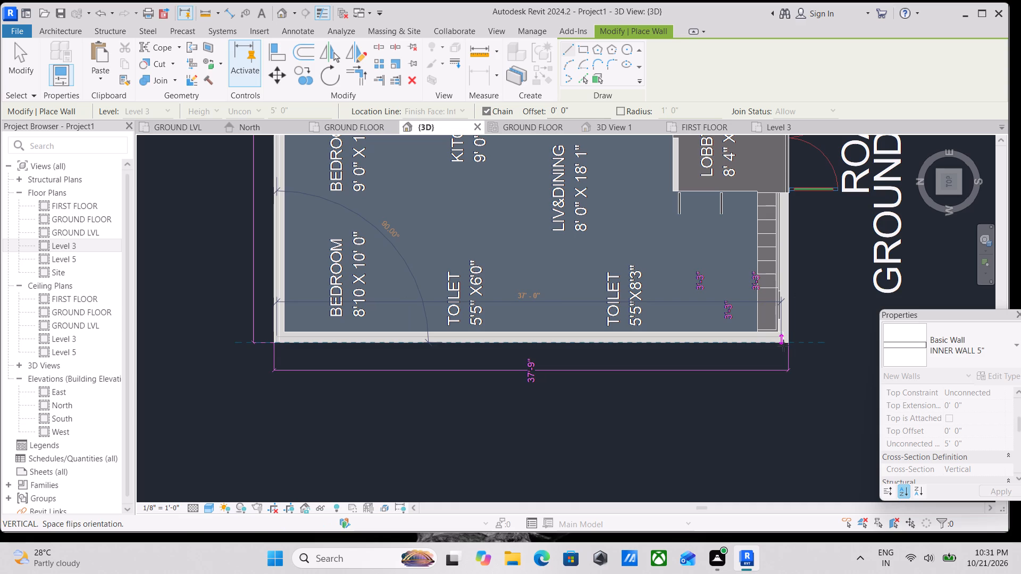
{"action": "left_click", "coordinate": [787, 345]}
{"action": "key", "text": "Escape"}
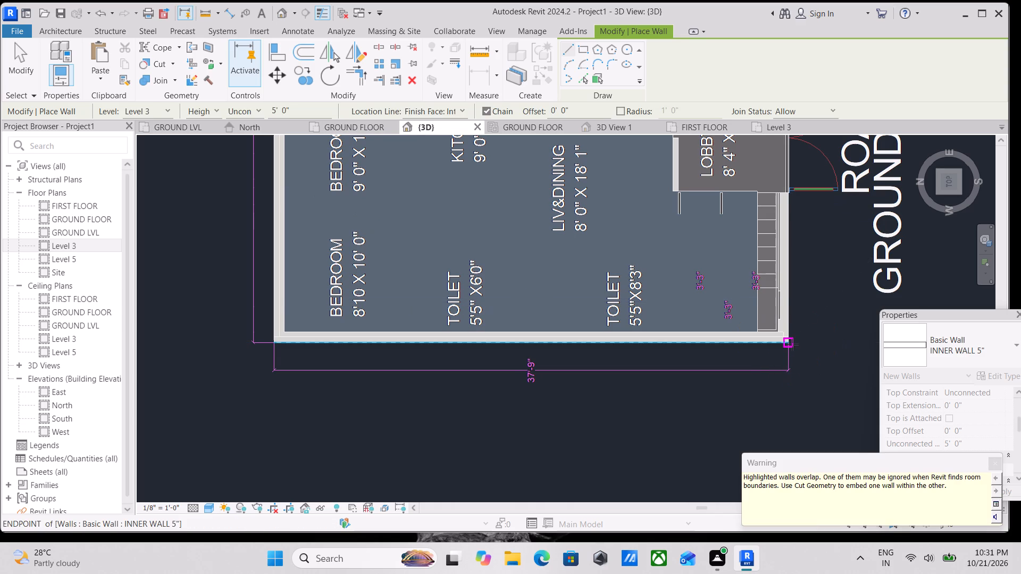
Draw another 5' high INNER WALL 5" on Level 3 along the south edge beside the staircase, about 11' 0" long from the southwest corner.
{"action": "left_click", "coordinate": [792, 344]}
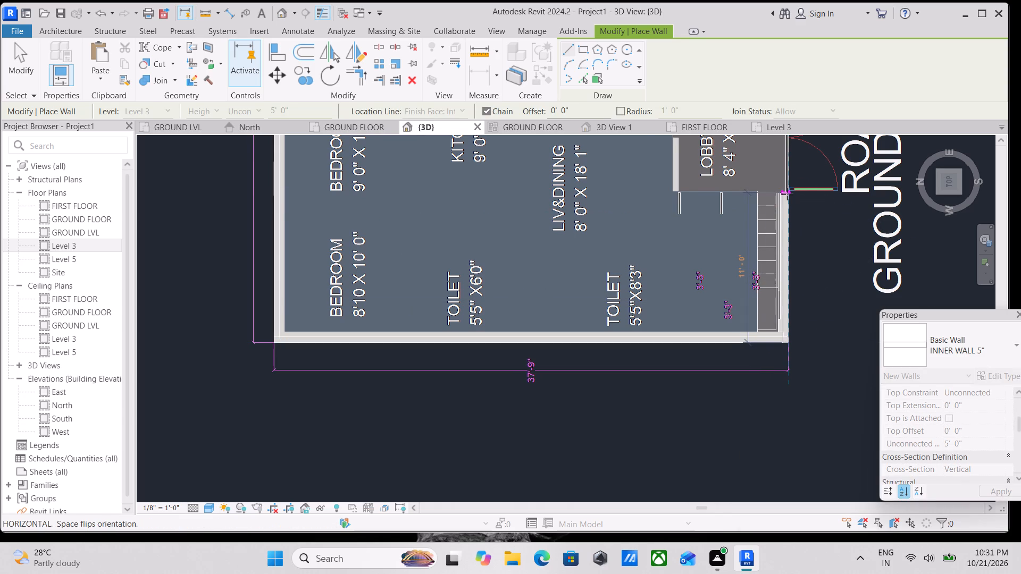
{"action": "left_click", "coordinate": [787, 194]}
{"action": "key", "text": "Escape"}
{"action": "scroll", "coordinate": [787, 194], "scroll_direction": "down", "scroll_amount": 3}
{"action": "key", "text": "Escape"}
{"action": "key", "text": "Escape"}
Inspect the new west and south parapet walls and the roof around the stair opening.
{"action": "middle_click_drag", "start_coordinate": [658, 209], "coordinate": [659, 238]}
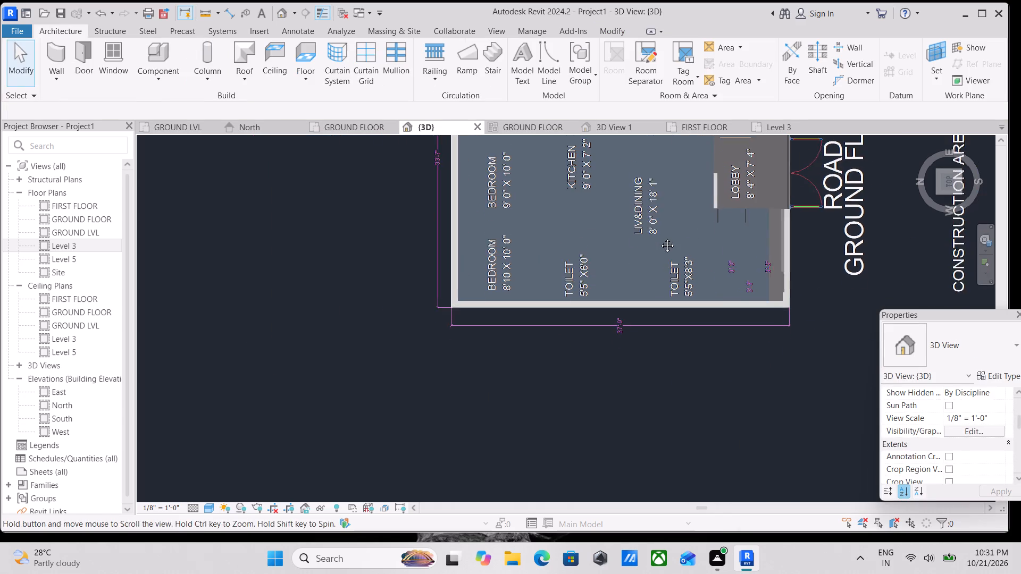
{"action": "middle_click_drag", "start_coordinate": [659, 238], "coordinate": [659, 242]}
{"action": "scroll", "coordinate": [606, 230], "scroll_direction": "down", "scroll_amount": 6}
{"action": "middle_click_drag", "start_coordinate": [670, 278], "coordinate": [643, 176], "text": "shift"}
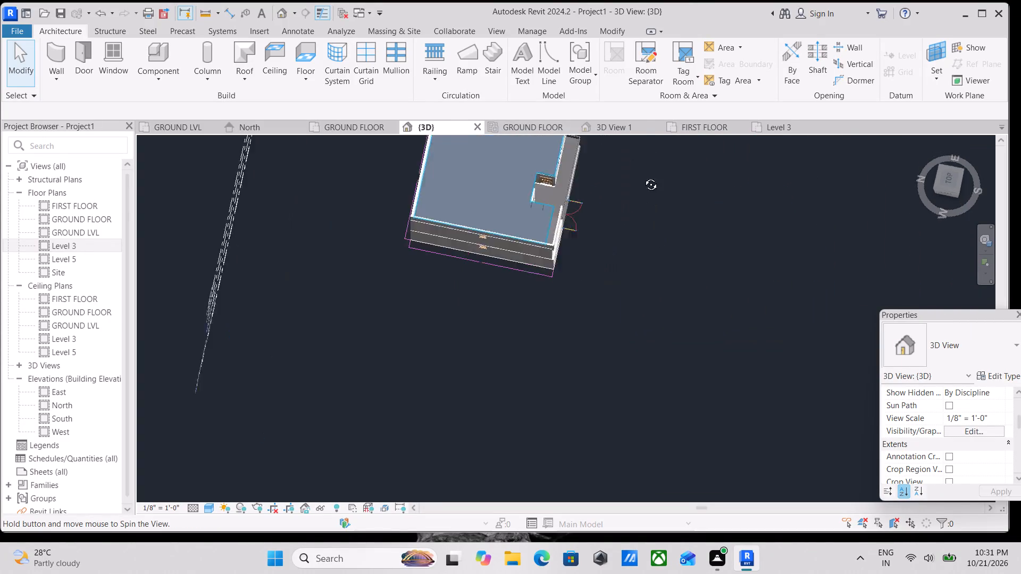
{"action": "middle_click_drag", "start_coordinate": [643, 176], "coordinate": [638, 85], "text": "shift"}
{"action": "middle_click_drag", "start_coordinate": [616, 205], "coordinate": [637, 450]}
{"action": "scroll", "coordinate": [553, 324], "scroll_direction": "up", "scroll_amount": 2}
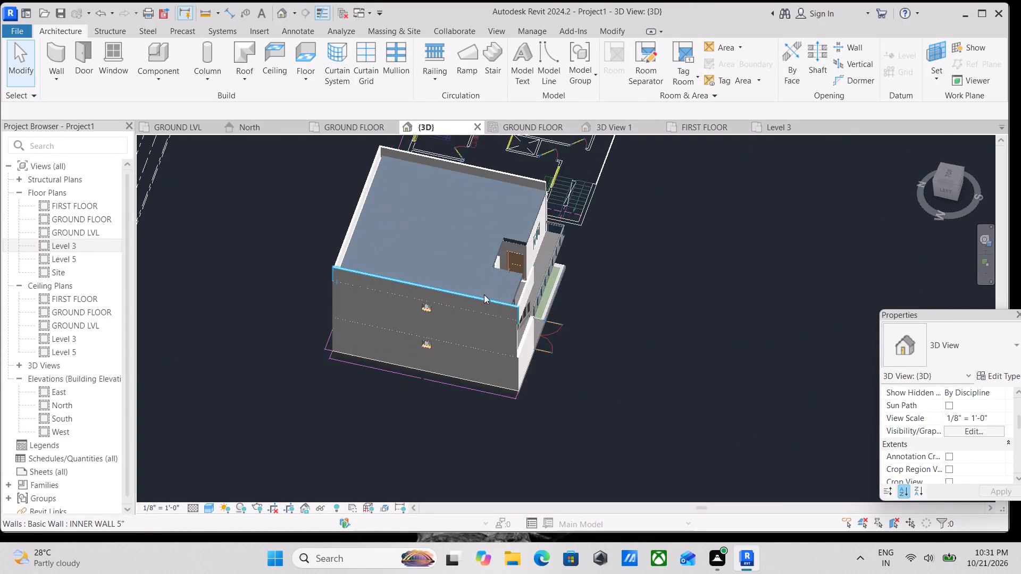
{"action": "scroll", "coordinate": [484, 294], "scroll_direction": "up", "scroll_amount": 3}
{"action": "middle_click_drag", "start_coordinate": [496, 275], "coordinate": [505, 313]}
{"action": "scroll", "coordinate": [545, 308], "scroll_direction": "down", "scroll_amount": 1}
{"action": "middle_click_drag", "start_coordinate": [545, 309], "coordinate": [557, 323]}
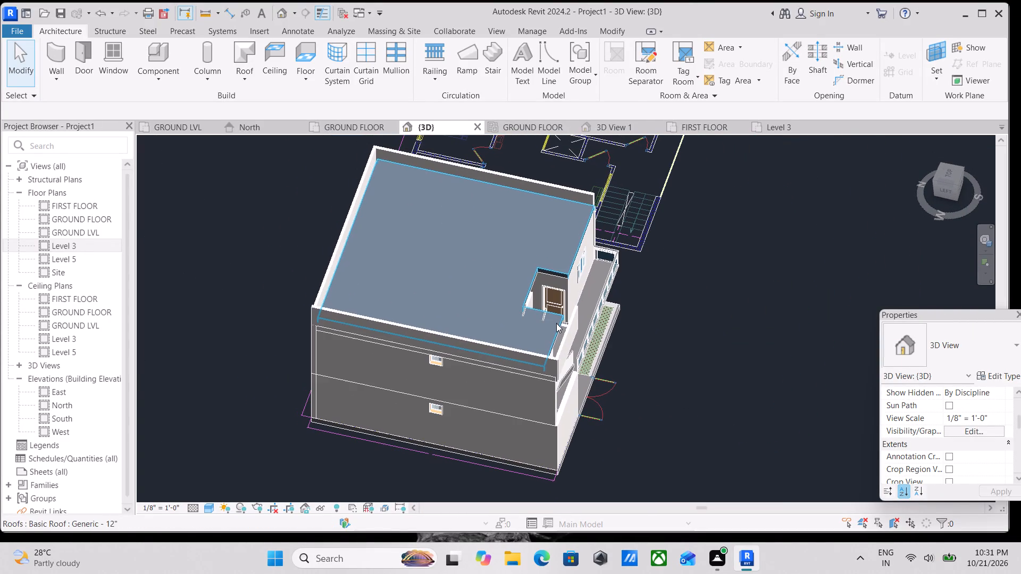
{"action": "left_click", "coordinate": [555, 328]}
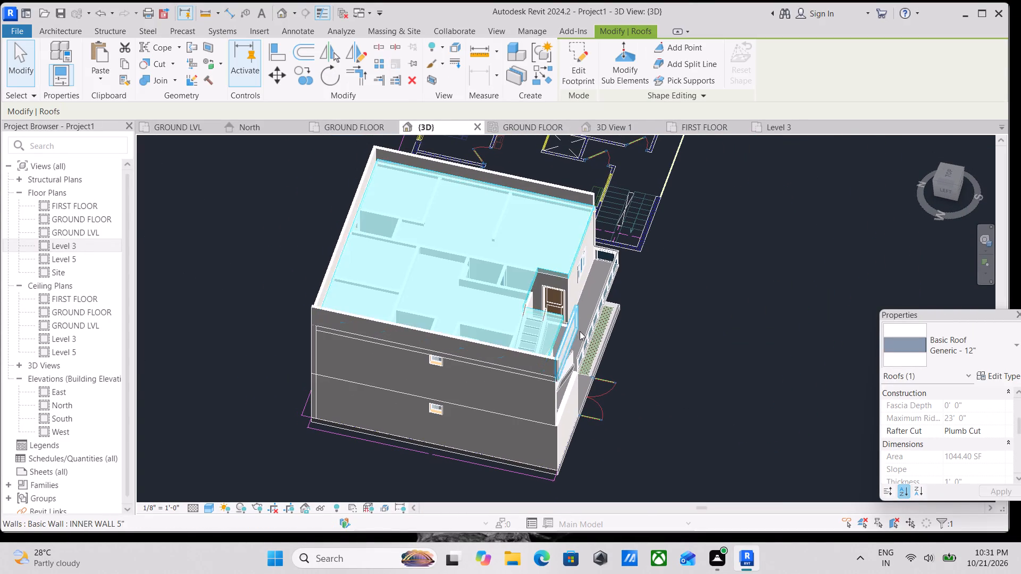
{"action": "scroll", "coordinate": [580, 331], "scroll_direction": "down", "scroll_amount": 1}
{"action": "middle_click_drag", "start_coordinate": [580, 331], "coordinate": [557, 331]}
{"action": "scroll", "coordinate": [560, 279], "scroll_direction": "down", "scroll_amount": 1}
{"action": "middle_click_drag", "start_coordinate": [560, 279], "coordinate": [604, 299]}
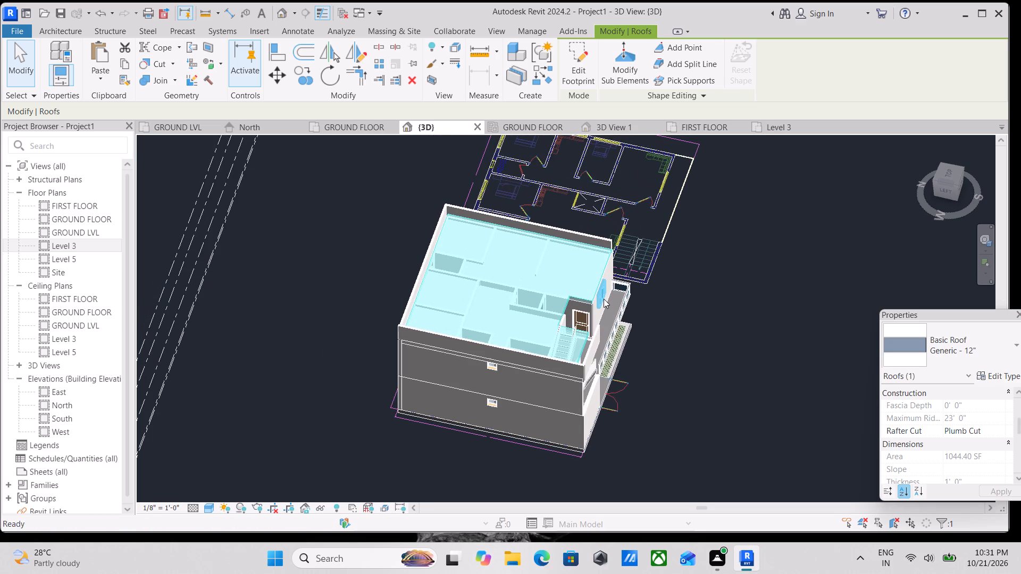
{"action": "scroll", "coordinate": [604, 299], "scroll_direction": "down", "scroll_amount": 2}
{"action": "middle_click_drag", "start_coordinate": [604, 299], "coordinate": [609, 332]}
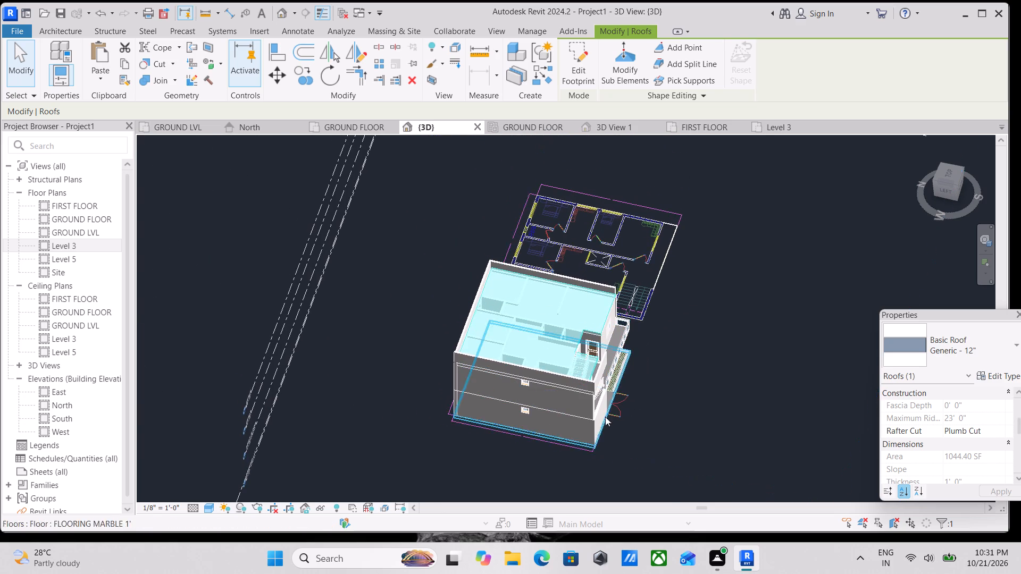
{"action": "scroll", "coordinate": [597, 418], "scroll_direction": "up", "scroll_amount": 7}
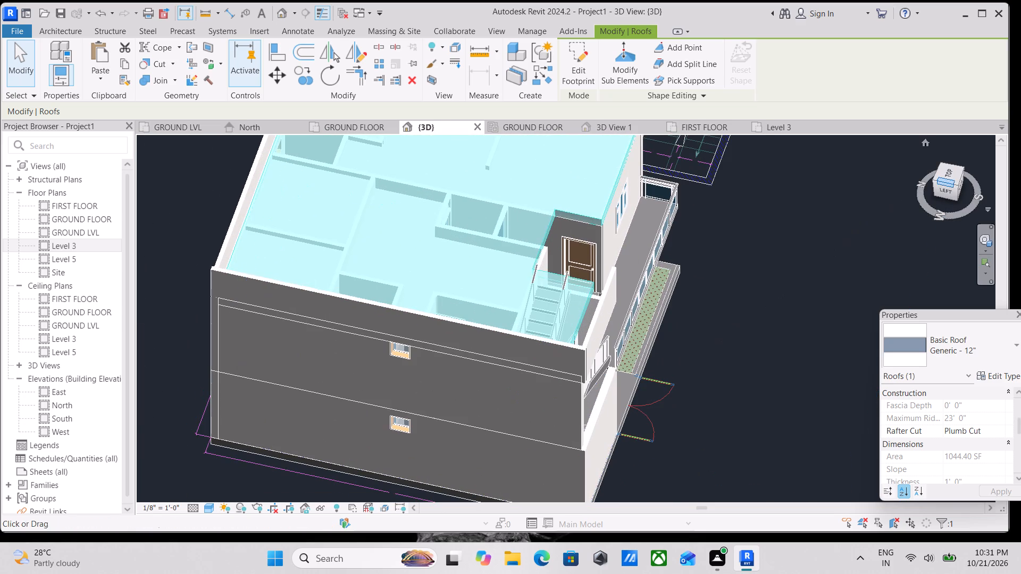
Copy the ground-floor OUETR WALL 9" in front of the staircase and paste it aligned to the FIRST FLOOR level.
{"action": "left_click", "coordinate": [958, 188]}
{"action": "scroll", "coordinate": [630, 318], "scroll_direction": "up", "scroll_amount": 2}
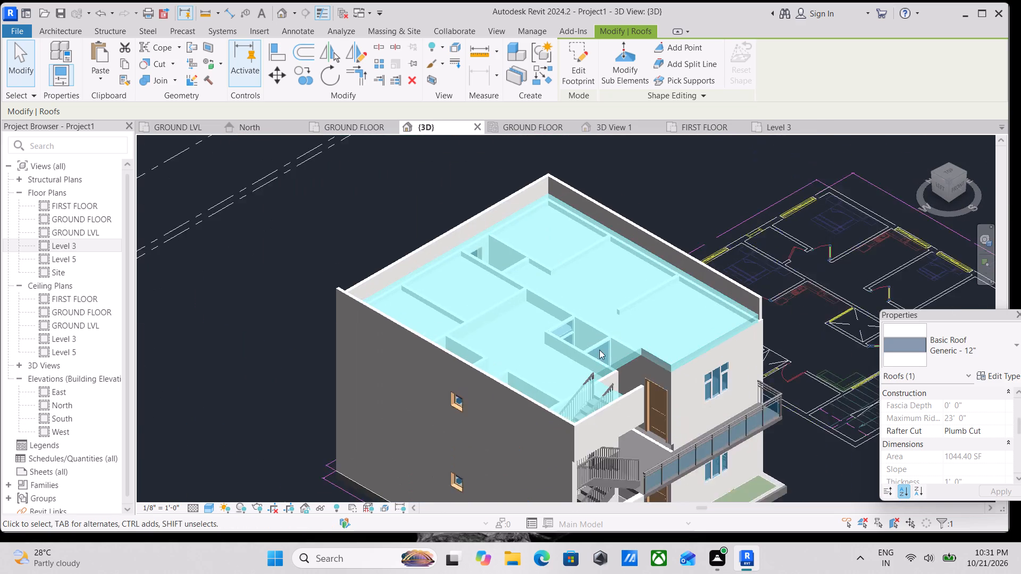
{"action": "middle_click_drag", "start_coordinate": [591, 345], "coordinate": [538, 241]}
{"action": "middle_click_drag", "start_coordinate": [589, 353], "coordinate": [525, 322]}
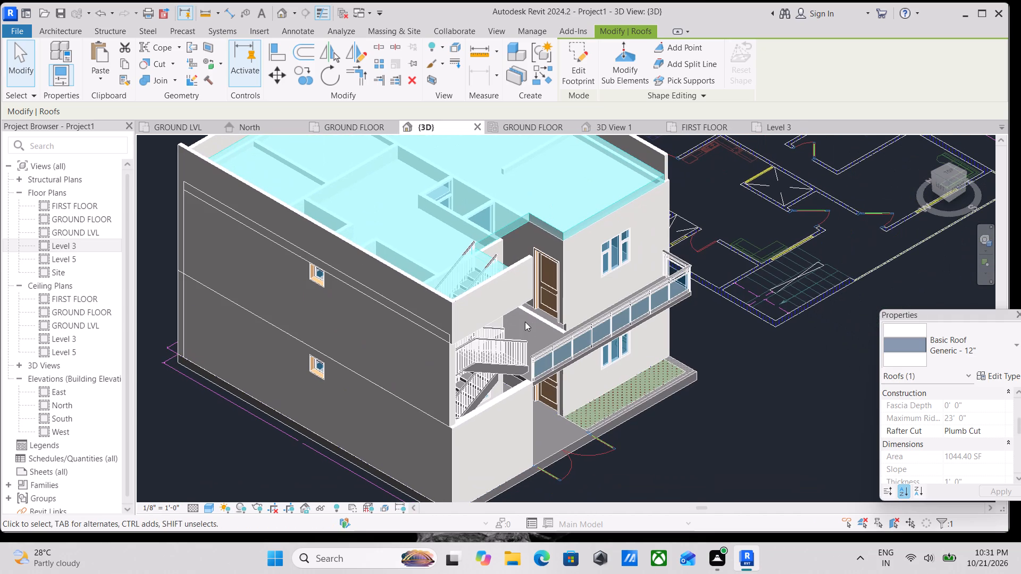
{"action": "left_click", "coordinate": [479, 416]}
{"action": "scroll", "coordinate": [578, 362], "scroll_direction": "down", "scroll_amount": 1}
{"action": "middle_click_drag", "start_coordinate": [575, 361], "coordinate": [545, 344]}
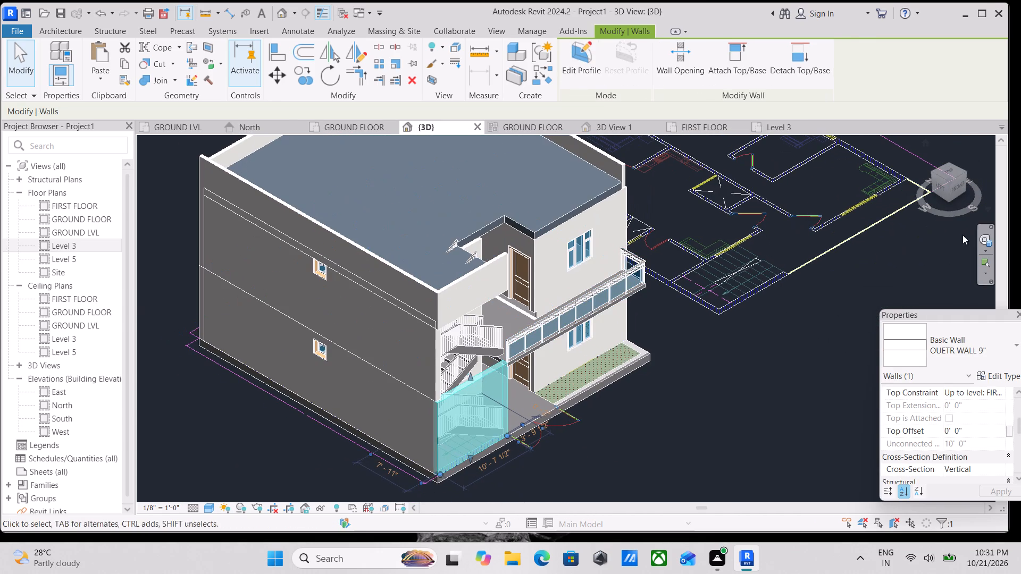
{"action": "left_click", "coordinate": [962, 188]}
{"action": "scroll", "coordinate": [715, 237], "scroll_direction": "down", "scroll_amount": 3}
{"action": "middle_click_drag", "start_coordinate": [712, 246], "coordinate": [698, 325]}
{"action": "scroll", "coordinate": [691, 332], "scroll_direction": "down", "scroll_amount": 3}
{"action": "middle_click_drag", "start_coordinate": [690, 332], "coordinate": [688, 384]}
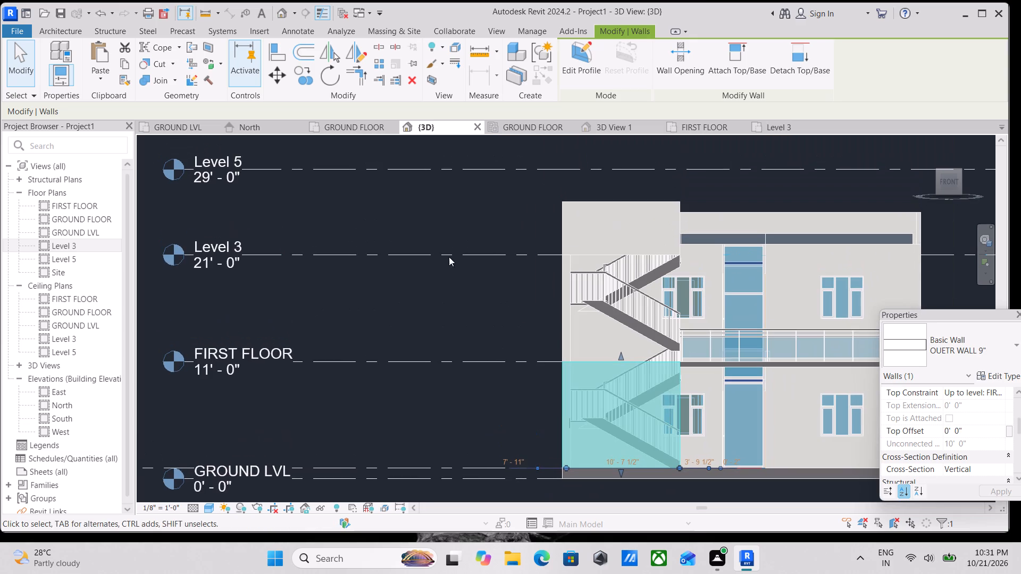
{"action": "left_click", "coordinate": [123, 68]}
{"action": "left_click", "coordinate": [101, 74]}
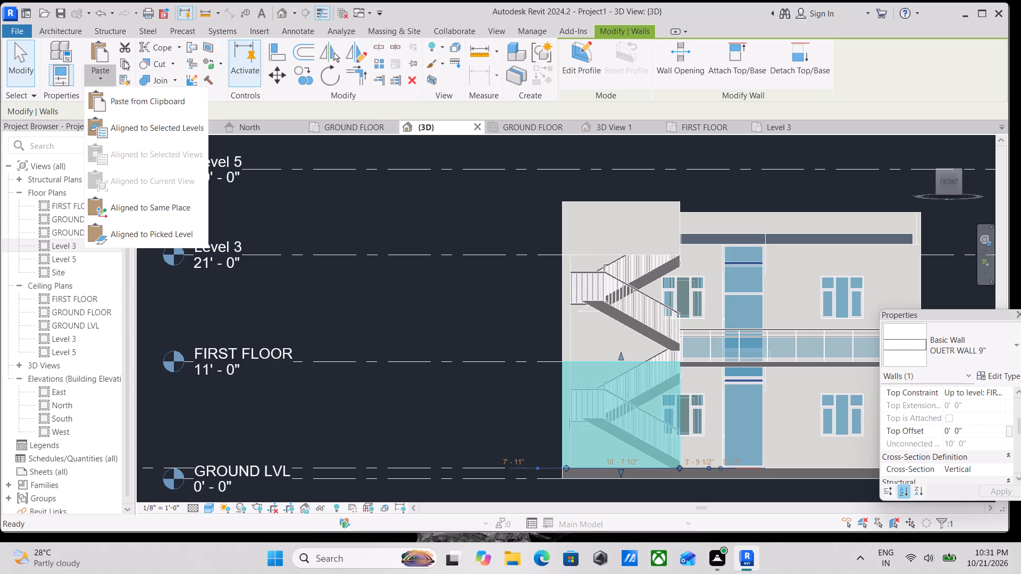
{"action": "left_click", "coordinate": [124, 63]}
{"action": "left_click", "coordinate": [110, 82]}
{"action": "left_click", "coordinate": [156, 135]}
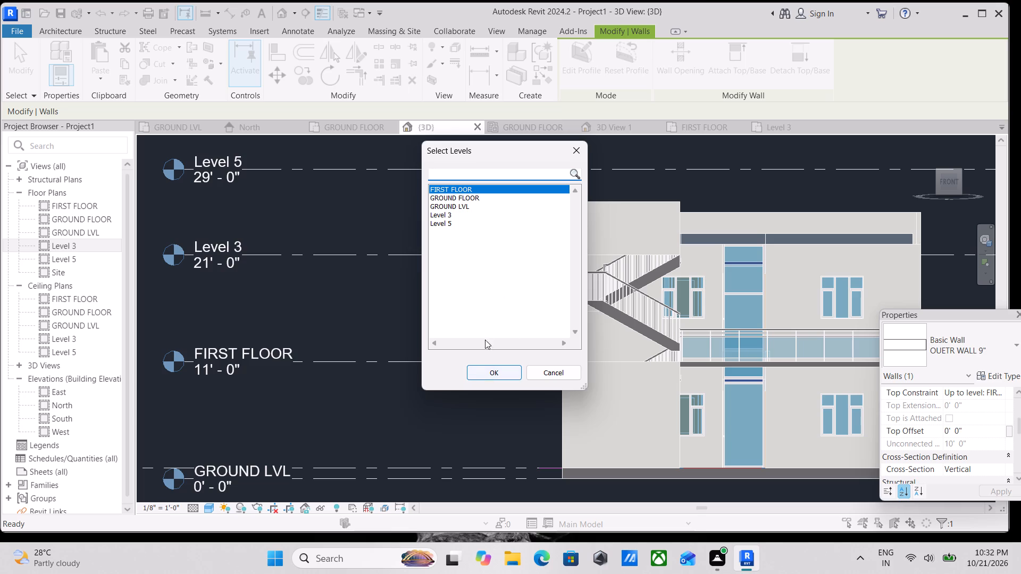
{"action": "left_click", "coordinate": [493, 367]}
{"action": "scroll", "coordinate": [666, 293], "scroll_direction": "down", "scroll_amount": 1}
{"action": "middle_click_drag", "start_coordinate": [666, 293], "coordinate": [663, 320]}
{"action": "key", "text": "Escape"}
{"action": "scroll", "coordinate": [663, 320], "scroll_direction": "down", "scroll_amount": 2}
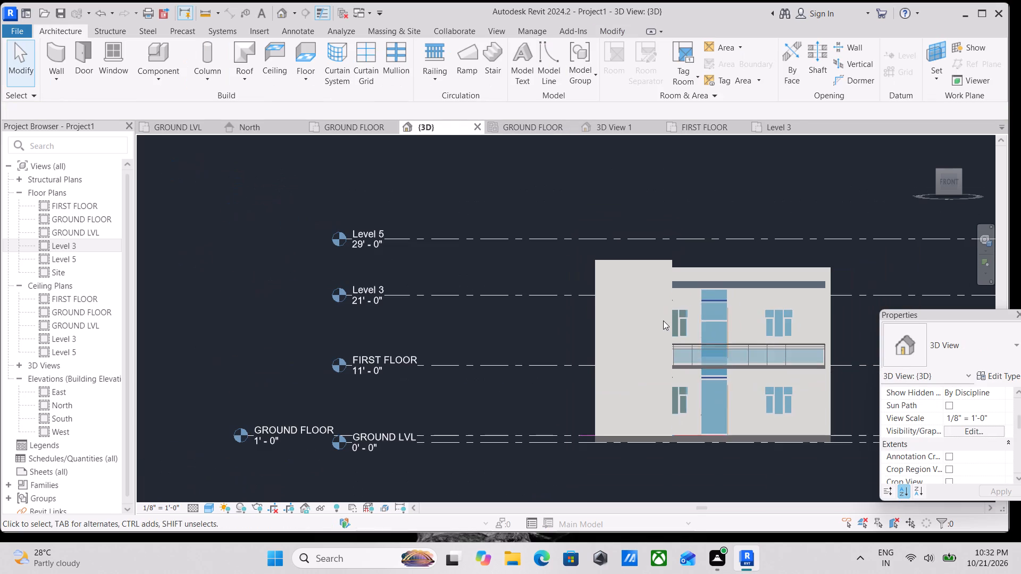
Open the Level 3 Generic - 12" roof's footprint for editing.
{"action": "middle_click_drag", "start_coordinate": [661, 311], "coordinate": [546, 410], "text": "shift"}
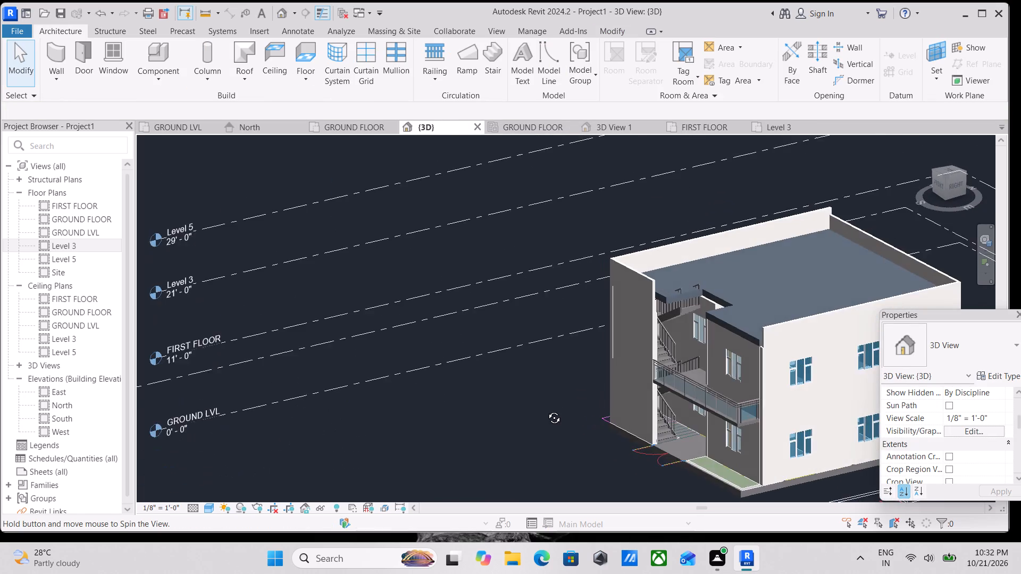
{"action": "middle_click_drag", "start_coordinate": [546, 410], "coordinate": [651, 364], "text": "shift"}
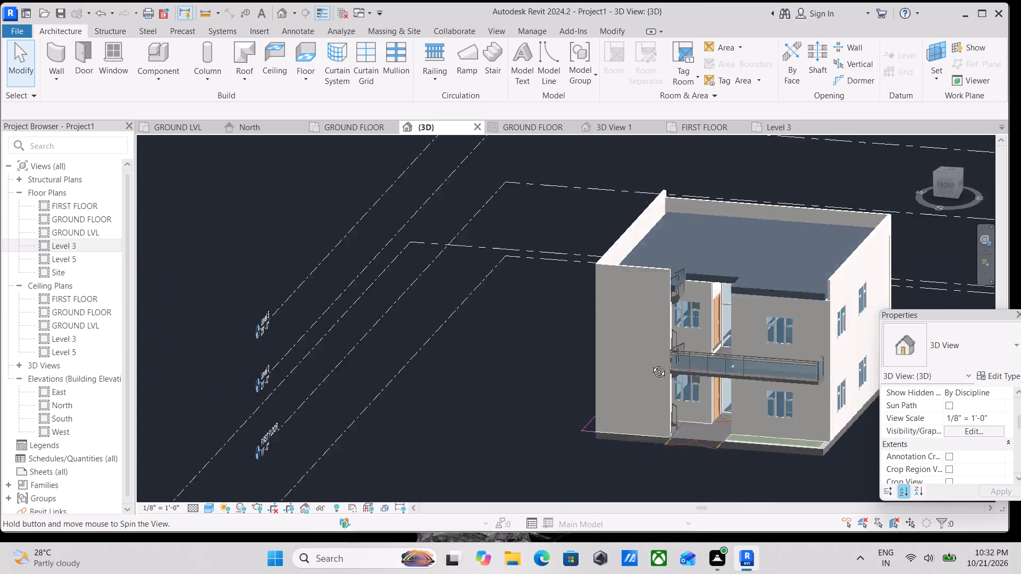
{"action": "middle_click_drag", "start_coordinate": [651, 364], "coordinate": [403, 568], "text": "shift"}
{"action": "scroll", "coordinate": [445, 536], "scroll_direction": "up", "scroll_amount": 1, "text": "shift"}
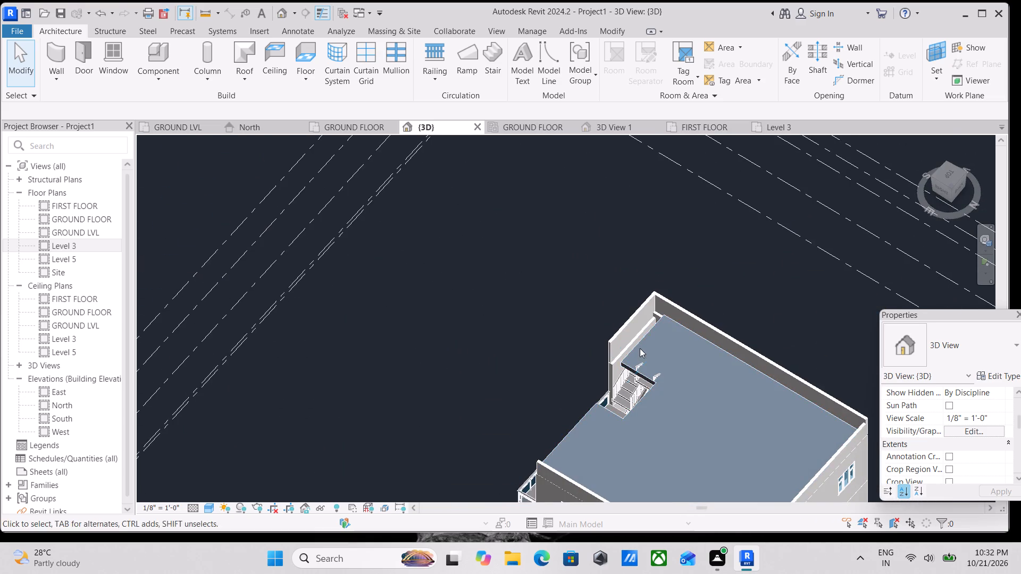
{"action": "left_click", "coordinate": [648, 341]}
{"action": "scroll", "coordinate": [648, 341], "scroll_direction": "down", "scroll_amount": 1}
{"action": "scroll", "coordinate": [648, 342], "scroll_direction": "up", "scroll_amount": 6}
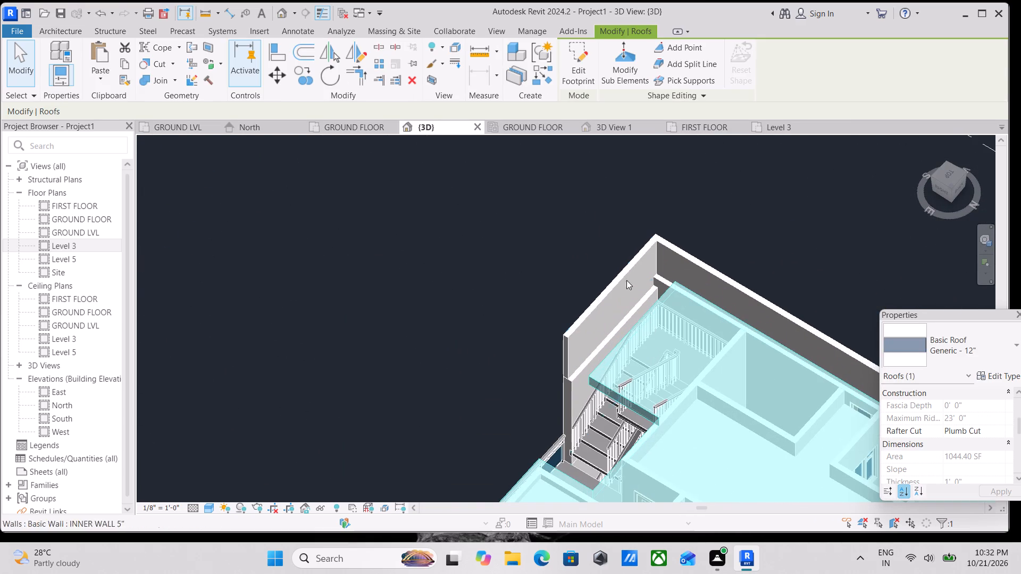
{"action": "left_click", "coordinate": [571, 79]}
{"action": "scroll", "coordinate": [617, 370], "scroll_direction": "up", "scroll_amount": 2}
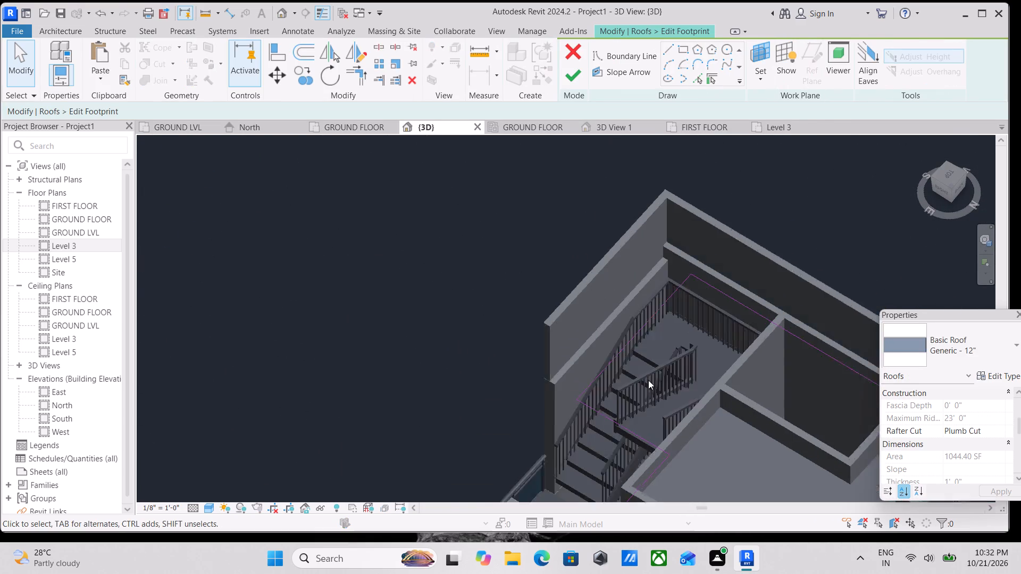
{"action": "scroll", "coordinate": [648, 380], "scroll_direction": "up", "scroll_amount": 1}
{"action": "scroll", "coordinate": [673, 355], "scroll_direction": "down", "scroll_amount": 4}
Move the roof boundary line crossing the staircase 6' 0" north to the toilet-side wall, clearing the stairwell, and finish the footprint.
{"action": "left_click", "coordinate": [941, 174]}
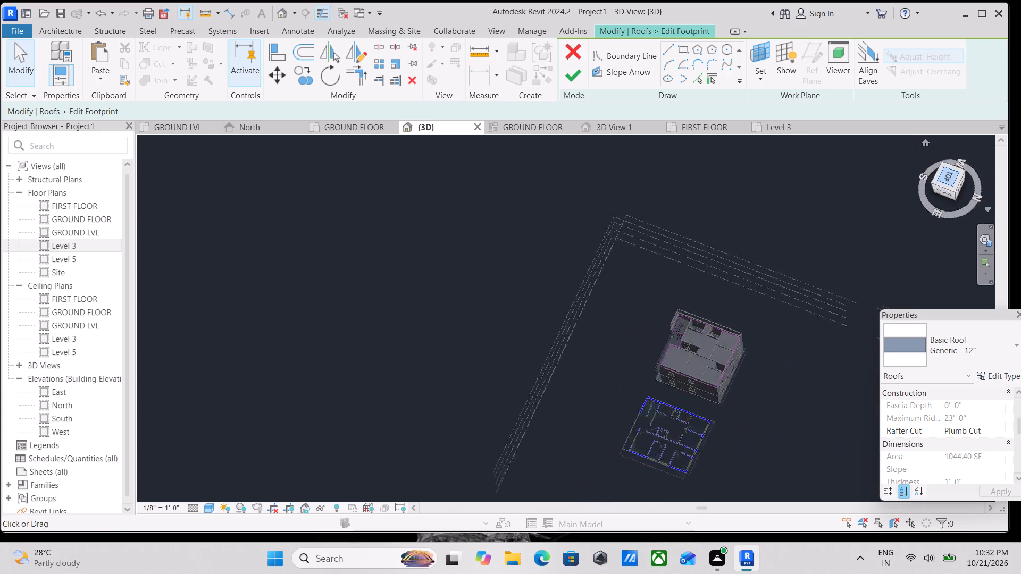
{"action": "scroll", "coordinate": [705, 313], "scroll_direction": "up", "scroll_amount": 4}
{"action": "scroll", "coordinate": [547, 157], "scroll_direction": "up", "scroll_amount": 2}
{"action": "middle_click_drag", "start_coordinate": [553, 171], "coordinate": [556, 363]}
{"action": "scroll", "coordinate": [560, 269], "scroll_direction": "up", "scroll_amount": 4}
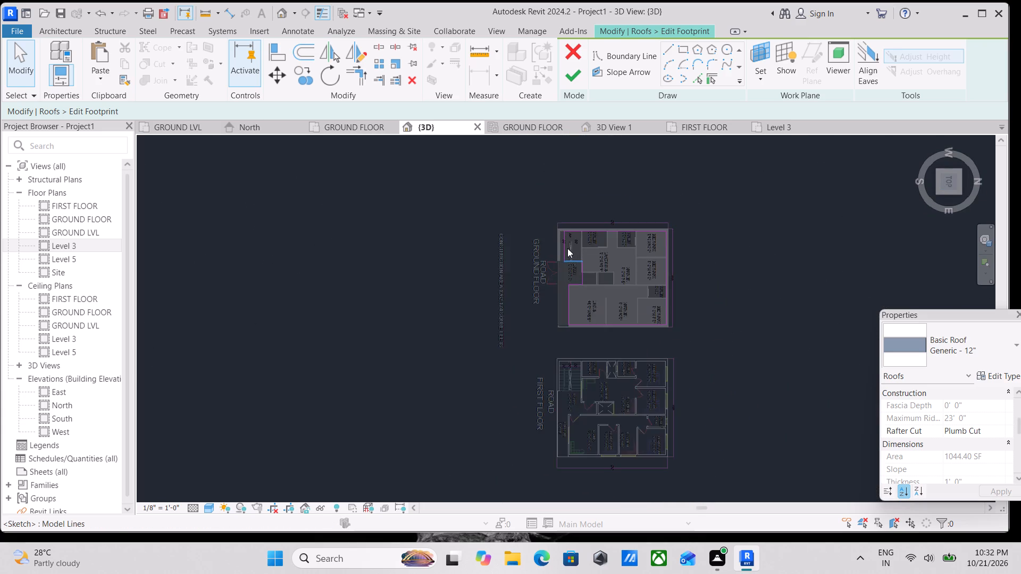
{"action": "scroll", "coordinate": [567, 248], "scroll_direction": "up", "scroll_amount": 3}
{"action": "left_click", "coordinate": [563, 251]}
{"action": "scroll", "coordinate": [568, 252], "scroll_direction": "up", "scroll_amount": 3}
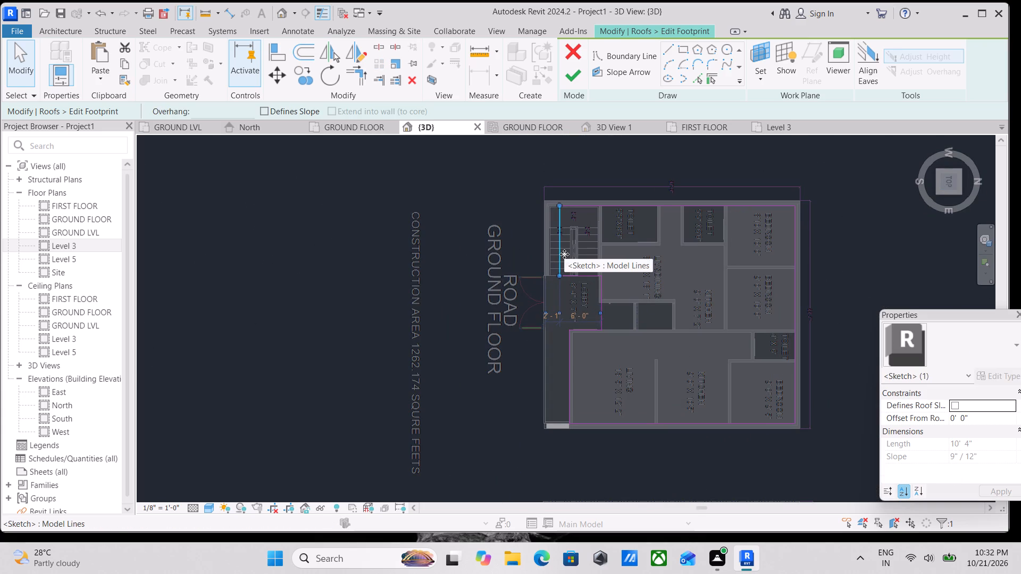
{"action": "left_click", "coordinate": [564, 254]}
{"action": "scroll", "coordinate": [564, 254], "scroll_direction": "up", "scroll_amount": 2}
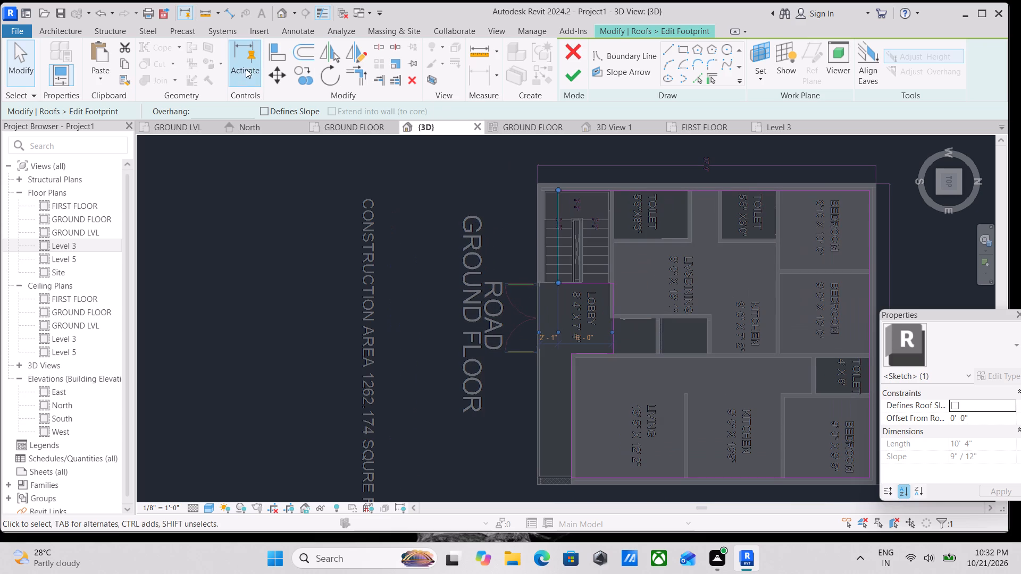
{"action": "left_click", "coordinate": [278, 74]}
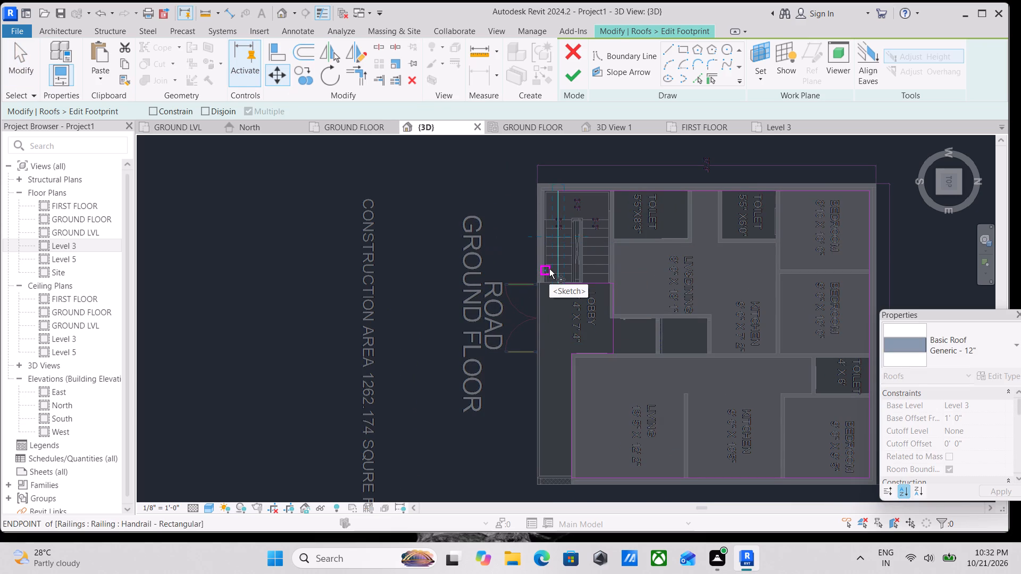
{"action": "scroll", "coordinate": [559, 278], "scroll_direction": "up", "scroll_amount": 2}
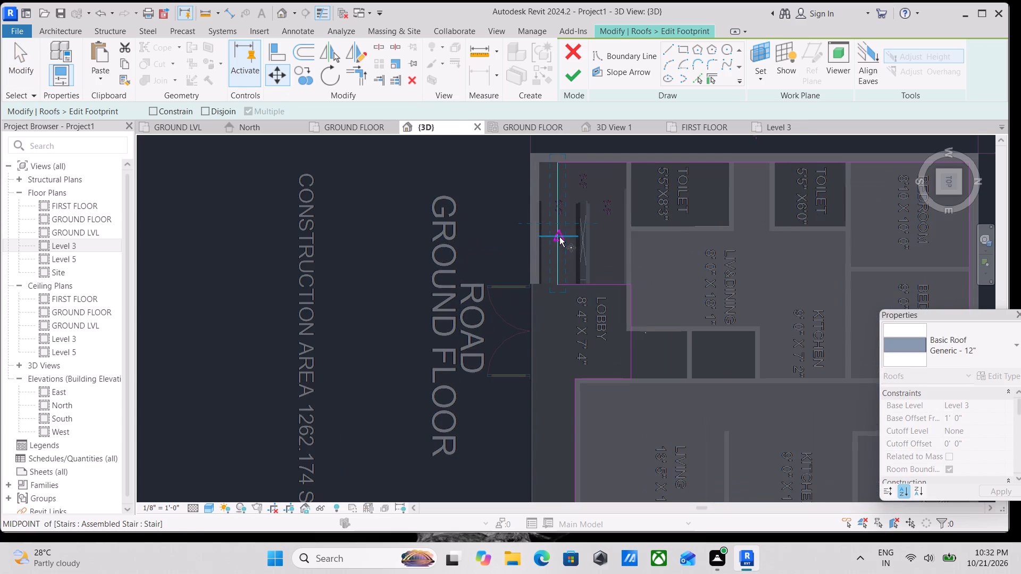
{"action": "left_click", "coordinate": [559, 225]}
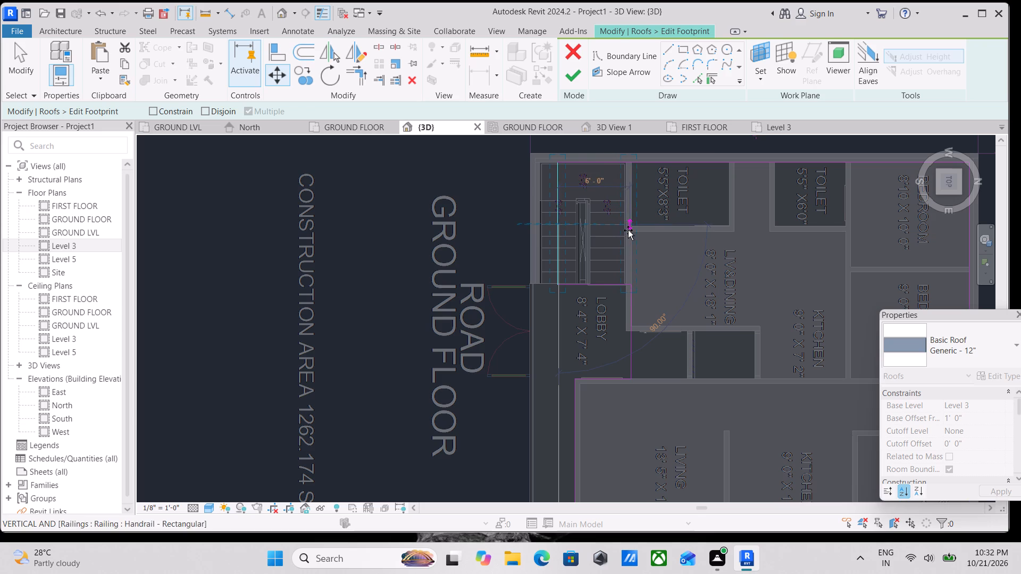
{"action": "left_click", "coordinate": [628, 230]}
{"action": "scroll", "coordinate": [629, 230], "scroll_direction": "down", "scroll_amount": 1}
{"action": "middle_click_drag", "start_coordinate": [629, 230], "coordinate": [639, 256]}
{"action": "scroll", "coordinate": [640, 257], "scroll_direction": "up", "scroll_amount": 2}
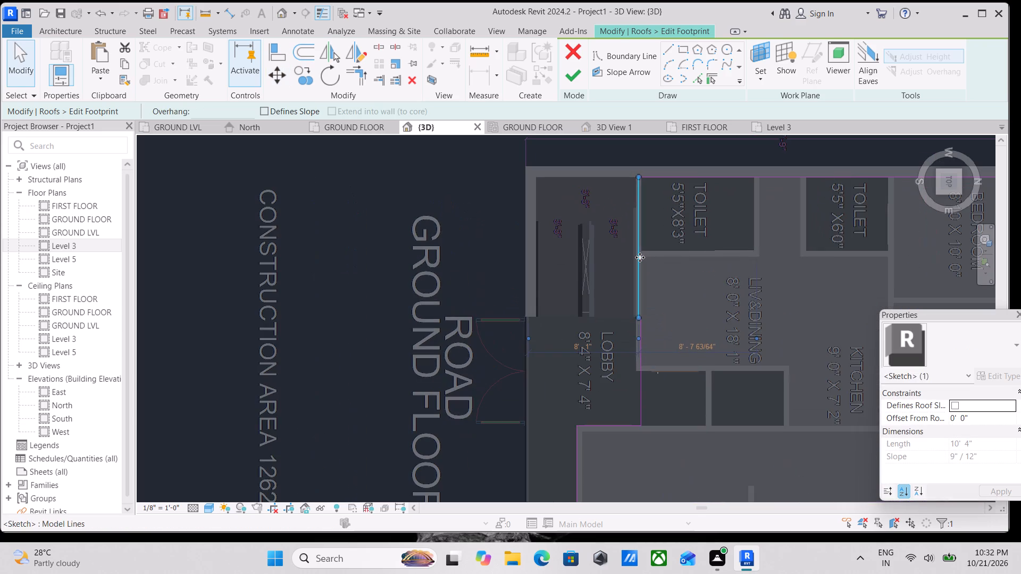
{"action": "scroll", "coordinate": [643, 272], "scroll_direction": "up", "scroll_amount": 3}
{"action": "key", "text": "Escape"}
{"action": "middle_click_drag", "start_coordinate": [637, 315], "coordinate": [694, 341]}
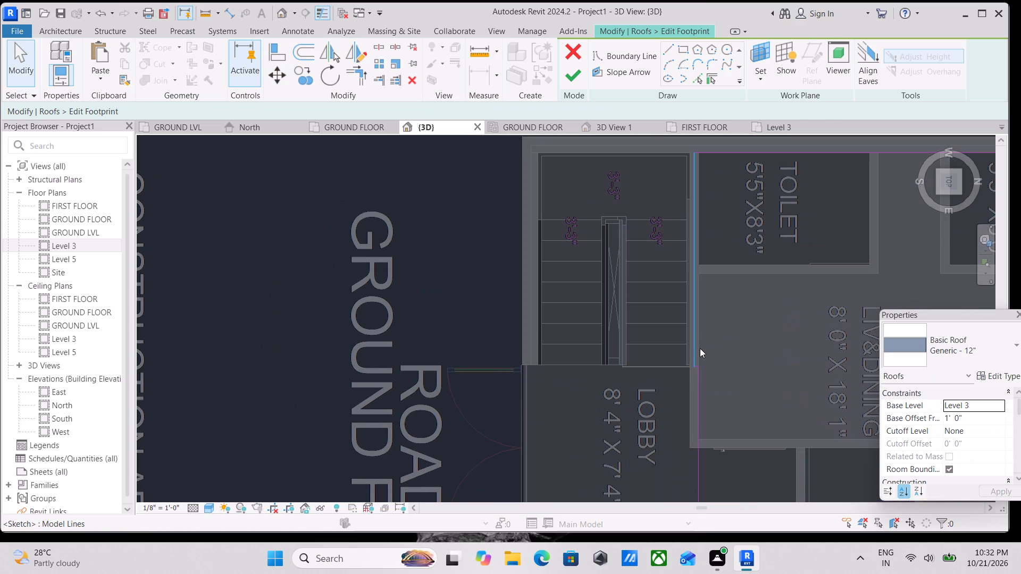
{"action": "scroll", "coordinate": [700, 348], "scroll_direction": "down", "scroll_amount": 1}
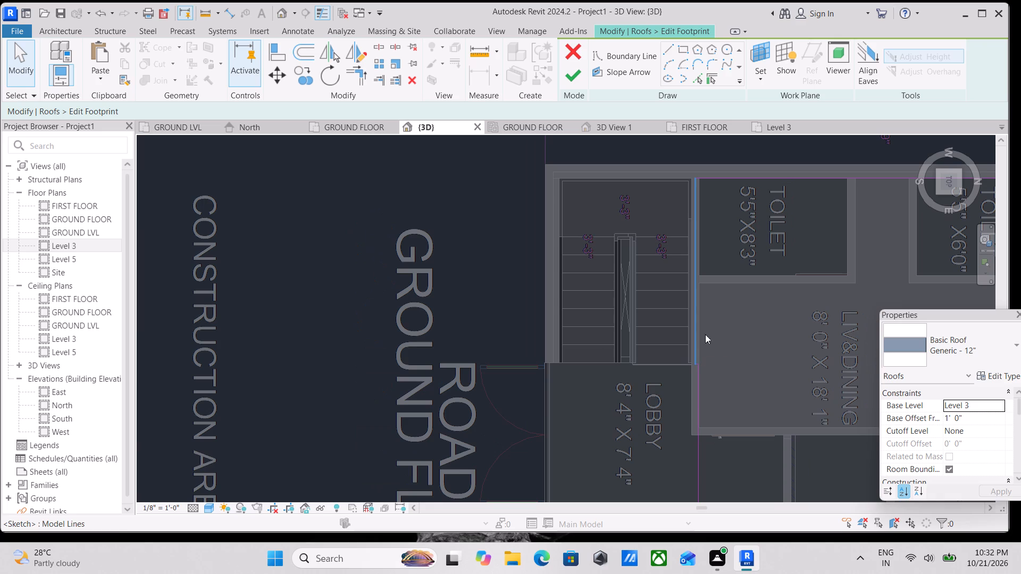
{"action": "left_click", "coordinate": [573, 80]}
Inspect the edited roof around the stair opening, the lobby recess and the front living room wall.
{"action": "scroll", "coordinate": [706, 260], "scroll_direction": "down", "scroll_amount": 4}
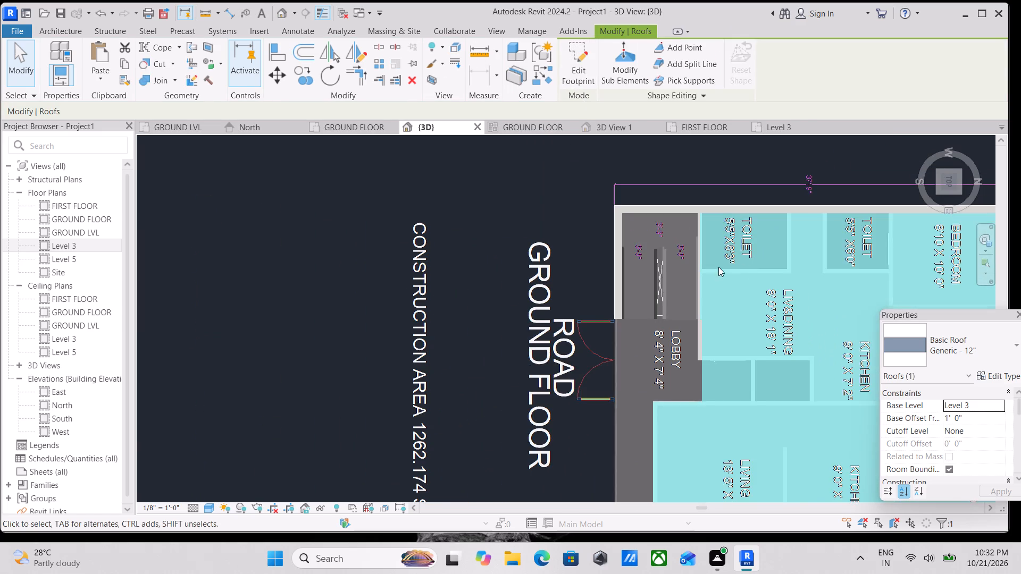
{"action": "middle_click_drag", "start_coordinate": [777, 283], "coordinate": [790, 195]}
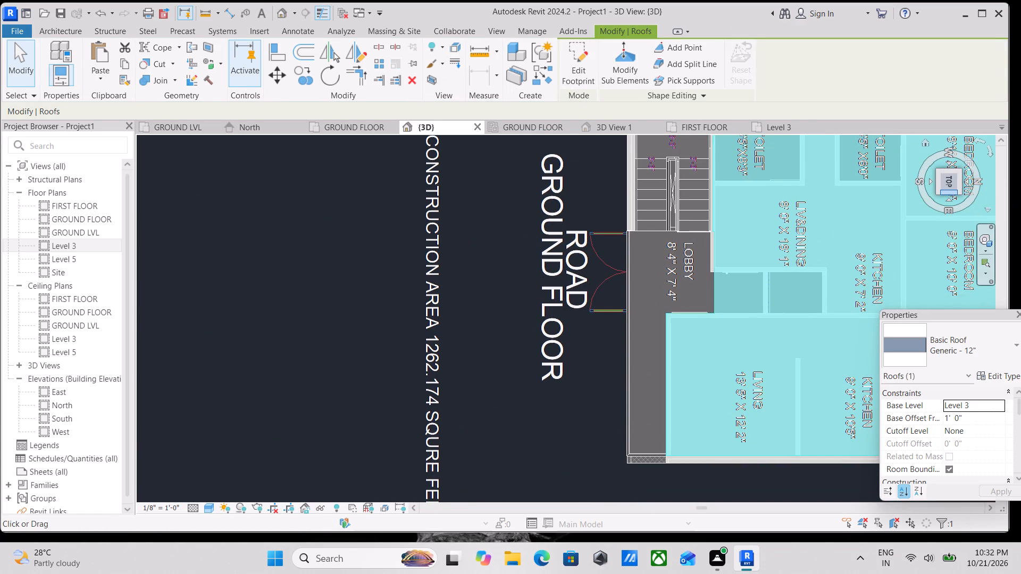
{"action": "left_click", "coordinate": [936, 191]}
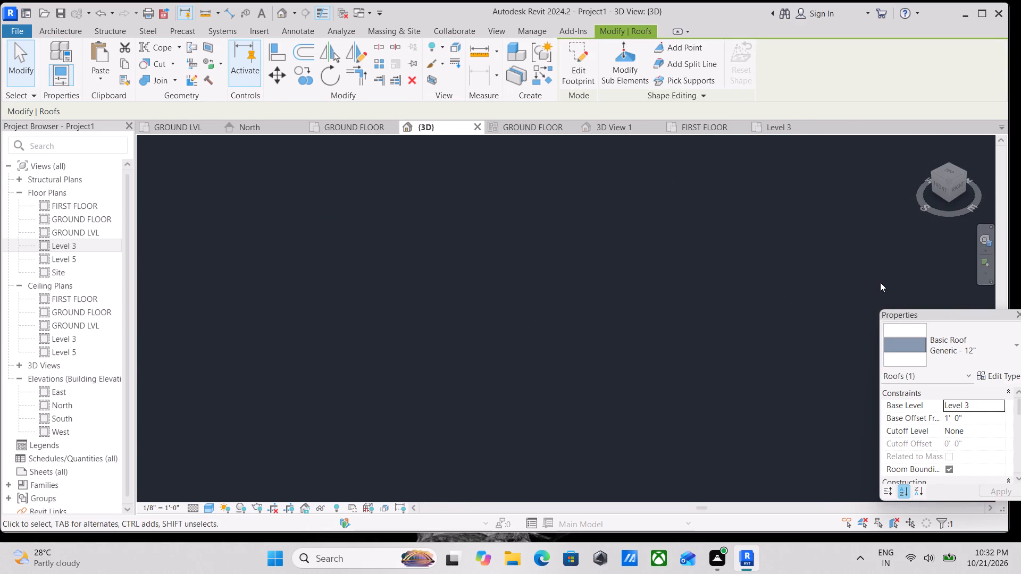
{"action": "scroll", "coordinate": [660, 351], "scroll_direction": "down", "scroll_amount": 2}
{"action": "middle_click", "coordinate": [596, 357]}
{"action": "scroll", "coordinate": [596, 357], "scroll_direction": "up", "scroll_amount": 1}
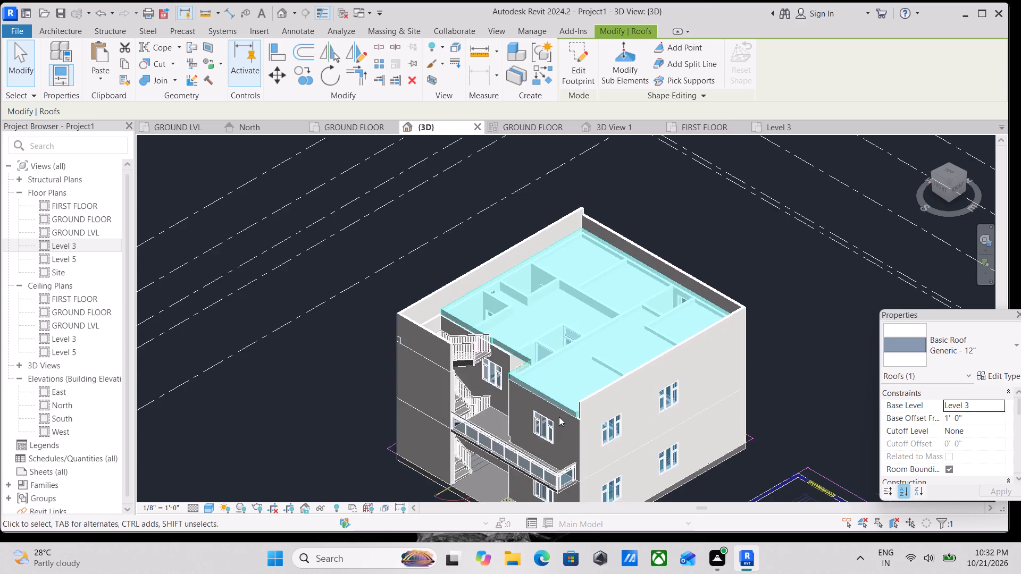
{"action": "scroll", "coordinate": [559, 417], "scroll_direction": "up", "scroll_amount": 6}
{"action": "left_click", "coordinate": [530, 365]}
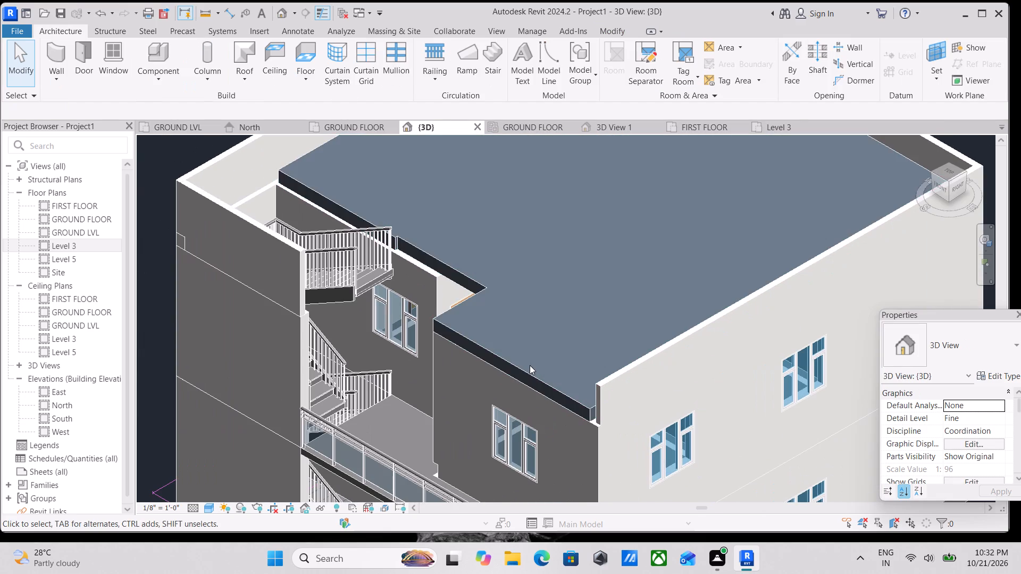
{"action": "scroll", "coordinate": [530, 365], "scroll_direction": "down", "scroll_amount": 2}
{"action": "left_click", "coordinate": [524, 377]}
{"action": "scroll", "coordinate": [526, 373], "scroll_direction": "down", "scroll_amount": 1}
{"action": "middle_click_drag", "start_coordinate": [526, 373], "coordinate": [537, 386]}
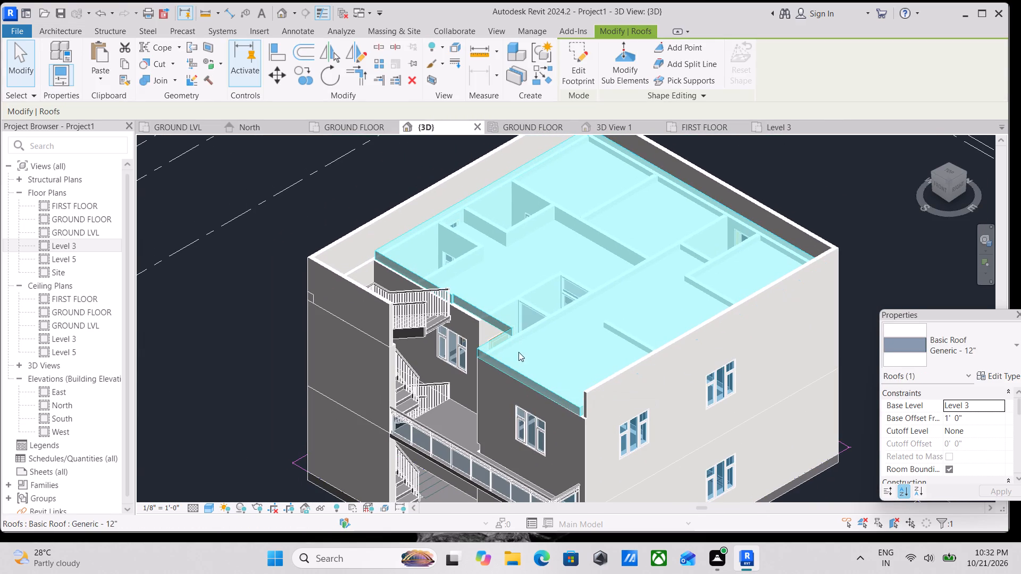
{"action": "left_click", "coordinate": [489, 345]}
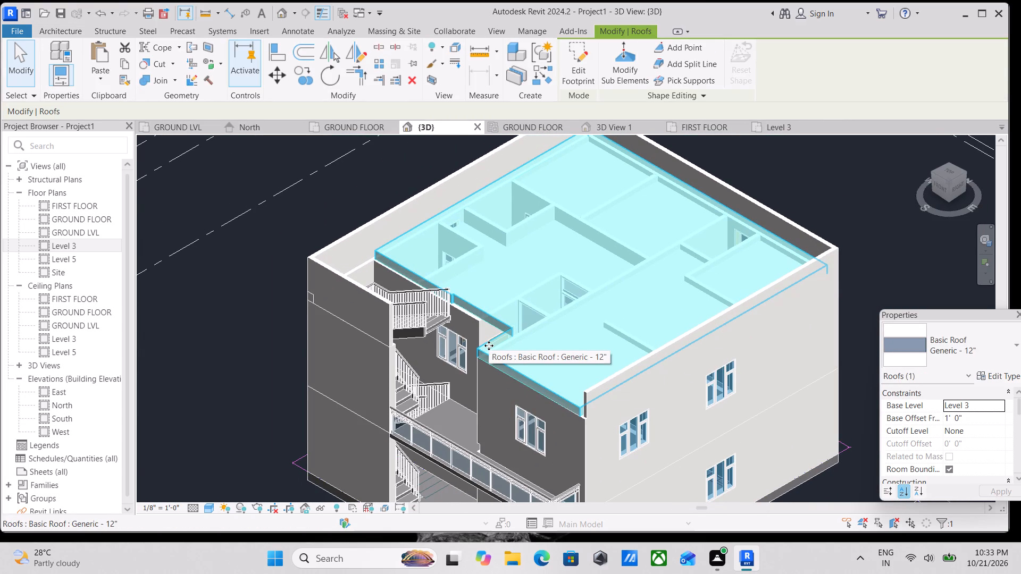
{"action": "scroll", "coordinate": [489, 345], "scroll_direction": "down", "scroll_amount": 2}
{"action": "middle_click_drag", "start_coordinate": [489, 345], "coordinate": [499, 343]}
{"action": "middle_click_drag", "start_coordinate": [514, 356], "coordinate": [524, 361]}
{"action": "scroll", "coordinate": [517, 356], "scroll_direction": "up", "scroll_amount": 2}
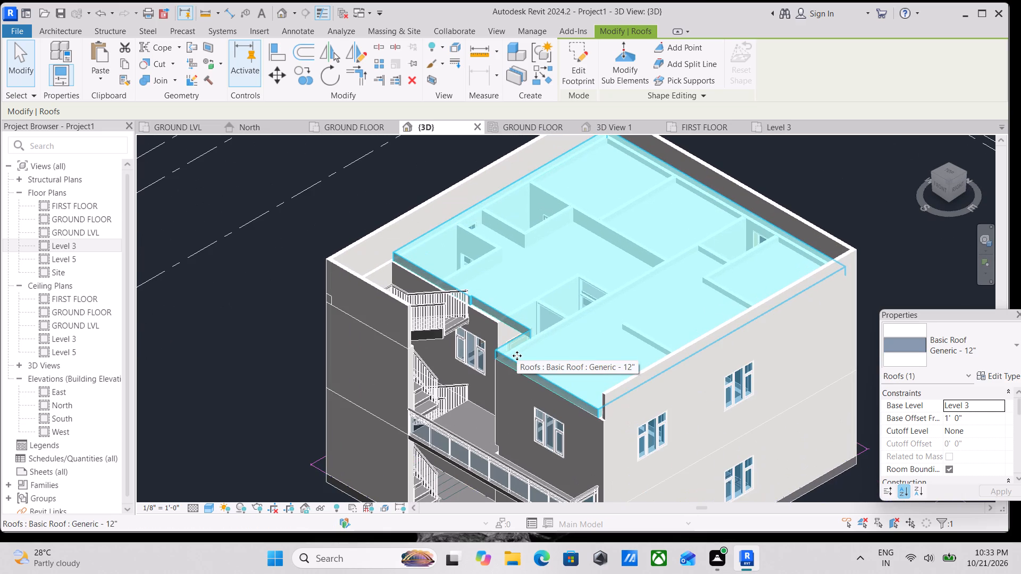
{"action": "middle_click_drag", "start_coordinate": [515, 351], "coordinate": [517, 365]}
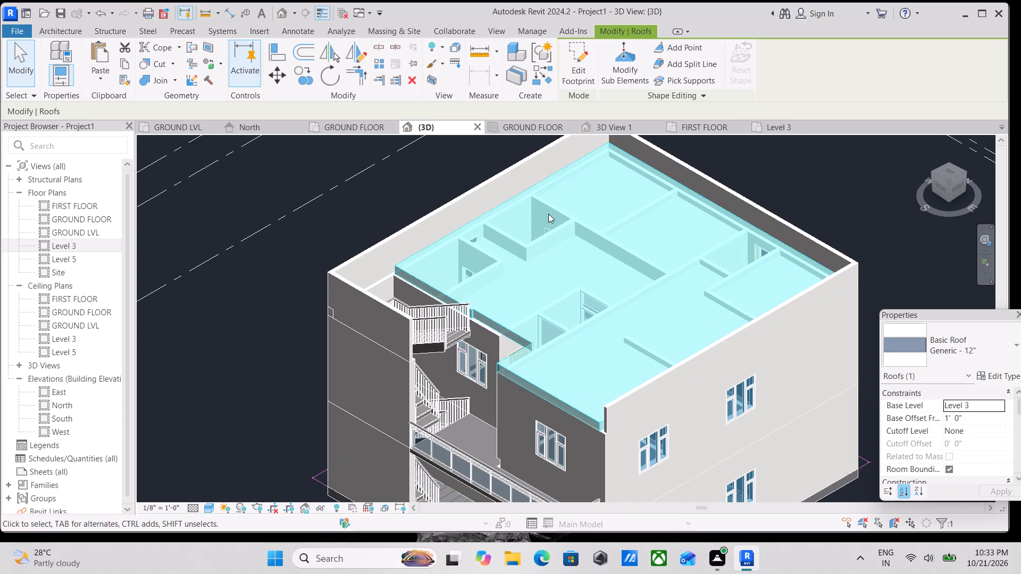
Reopen the roof footprint and move the living room's front boundary line 4 7/8" inward to the wall's inner face.
{"action": "left_click", "coordinate": [582, 69]}
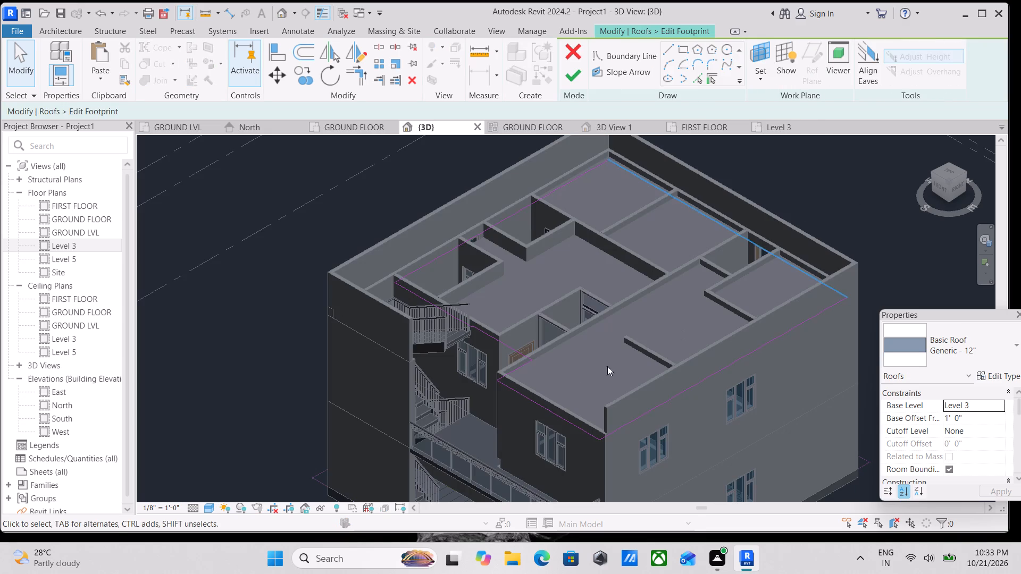
{"action": "left_click", "coordinate": [947, 170]}
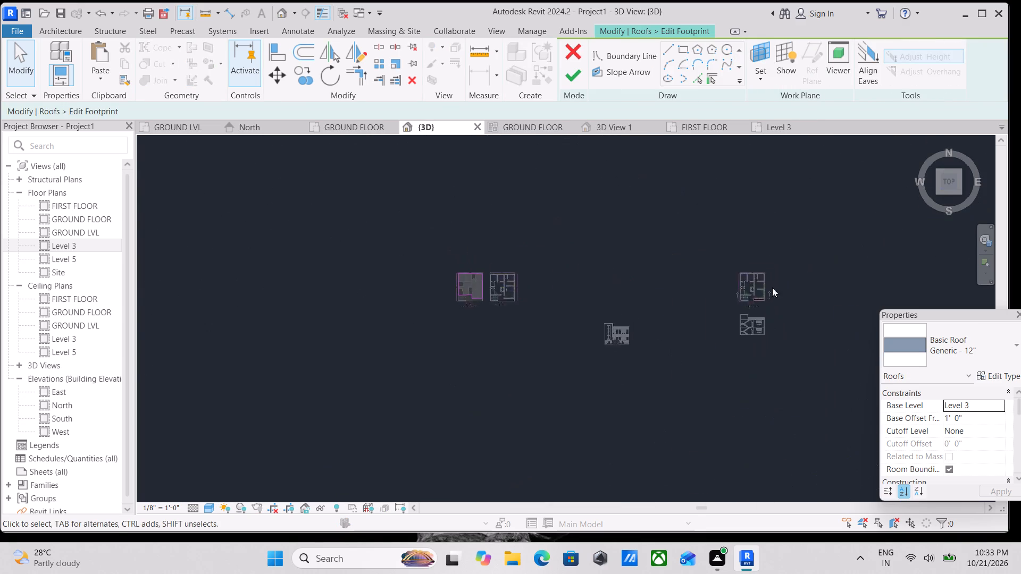
{"action": "scroll", "coordinate": [699, 328], "scroll_direction": "up", "scroll_amount": 4}
{"action": "scroll", "coordinate": [445, 331], "scroll_direction": "up", "scroll_amount": 15}
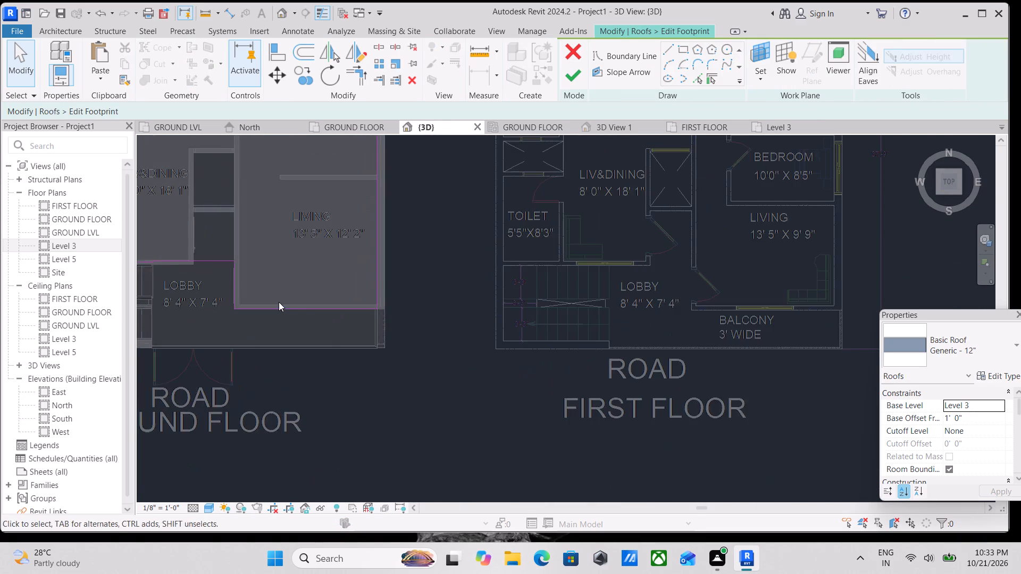
{"action": "middle_click_drag", "start_coordinate": [280, 303], "coordinate": [505, 350]}
{"action": "scroll", "coordinate": [506, 351], "scroll_direction": "up", "scroll_amount": 2}
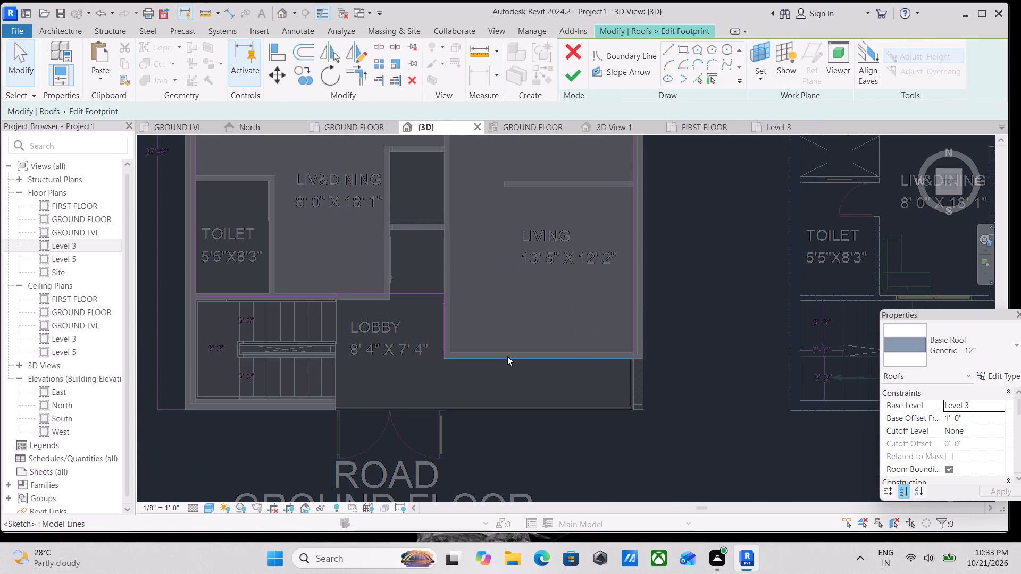
{"action": "left_click", "coordinate": [507, 360]}
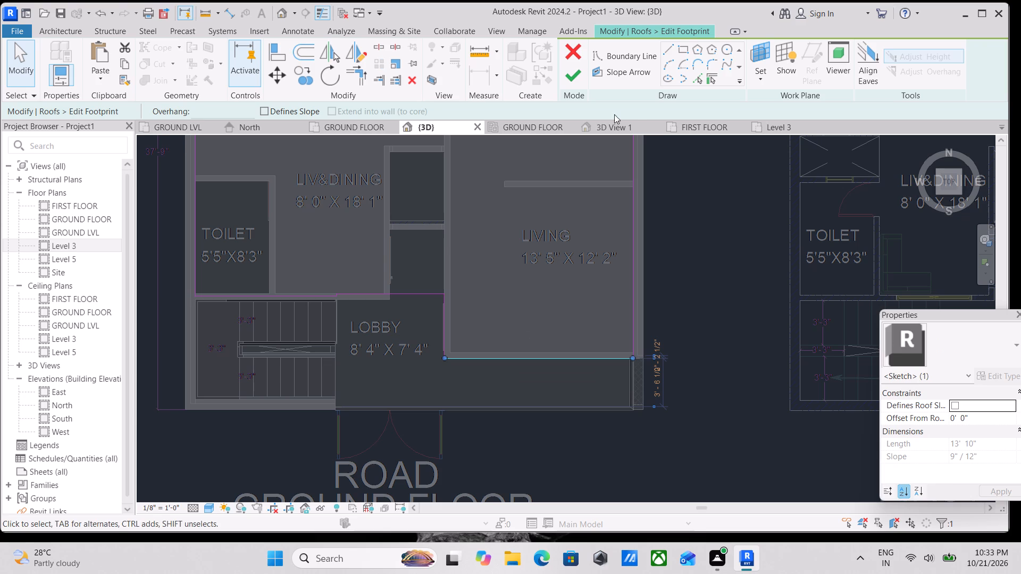
{"action": "left_click", "coordinate": [272, 78]}
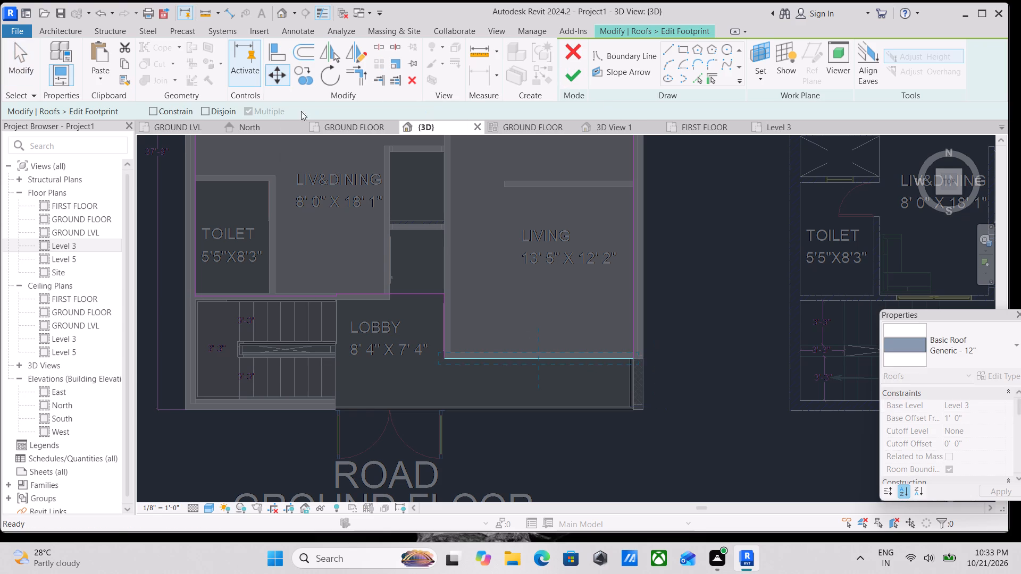
{"action": "scroll", "coordinate": [535, 370], "scroll_direction": "up", "scroll_amount": 3}
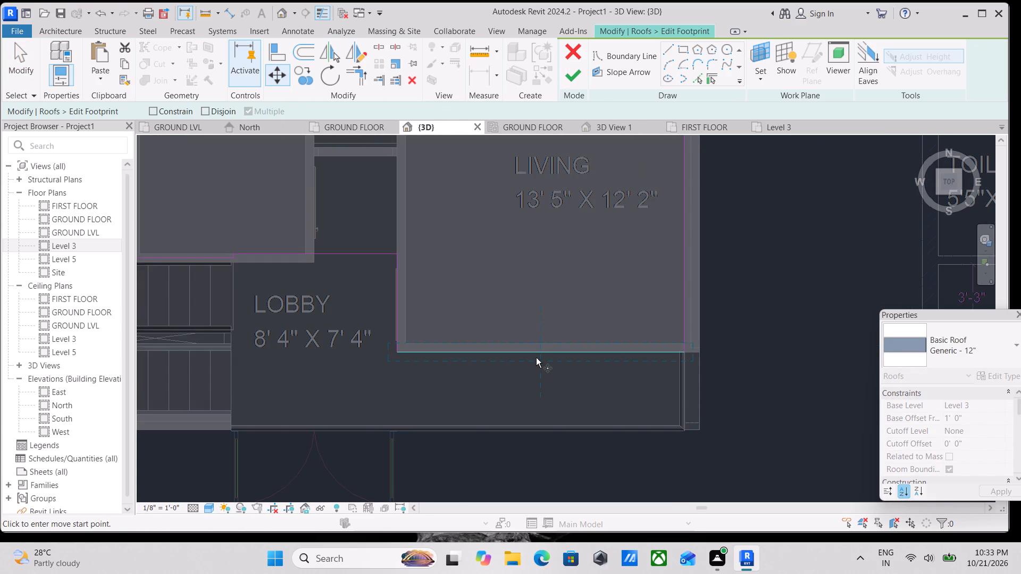
{"action": "left_click", "coordinate": [537, 354]}
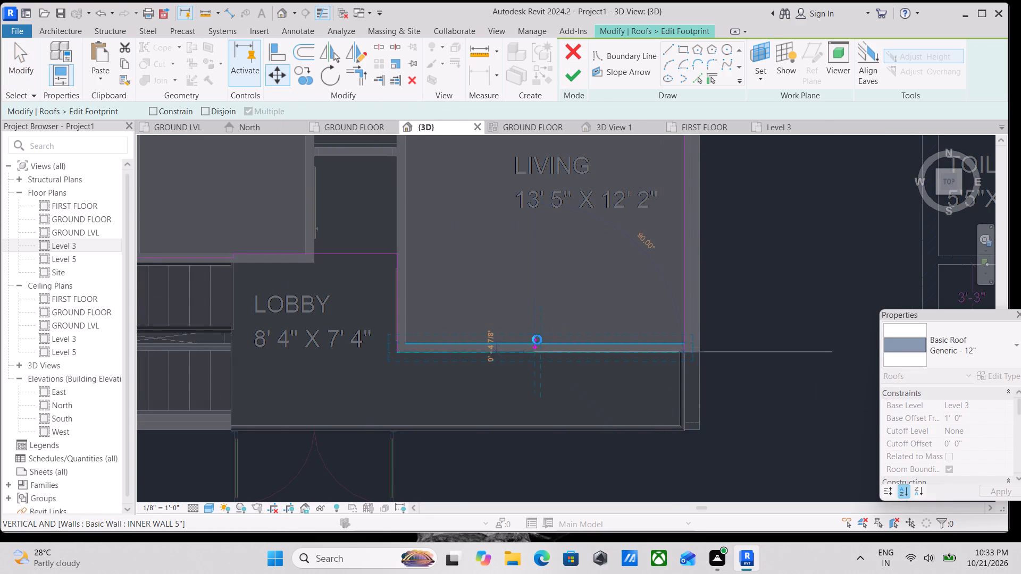
{"action": "left_click", "coordinate": [537, 340]}
{"action": "middle_click_drag", "start_coordinate": [498, 317], "coordinate": [529, 363]}
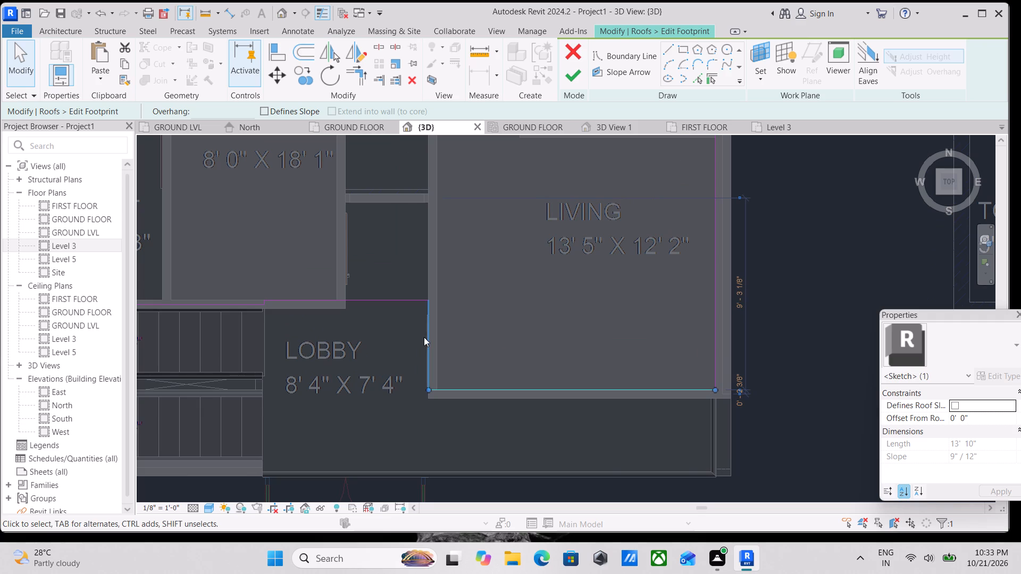
Move the roof boundary line beside the lobby 5" inward to the living room wall's inner face and finish the footprint.
{"action": "left_click", "coordinate": [424, 337]}
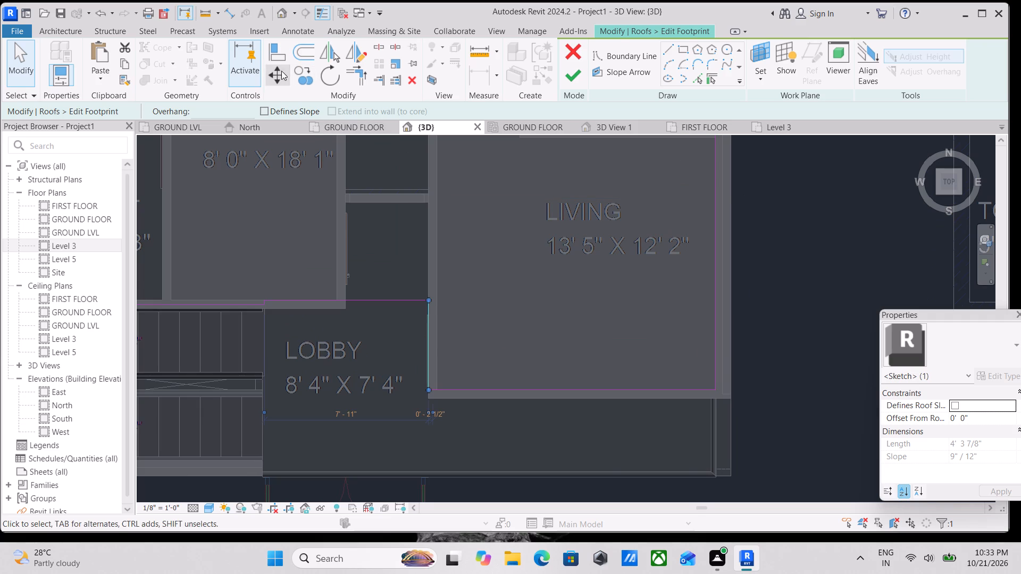
{"action": "left_click", "coordinate": [281, 71]}
{"action": "left_click", "coordinate": [426, 348]}
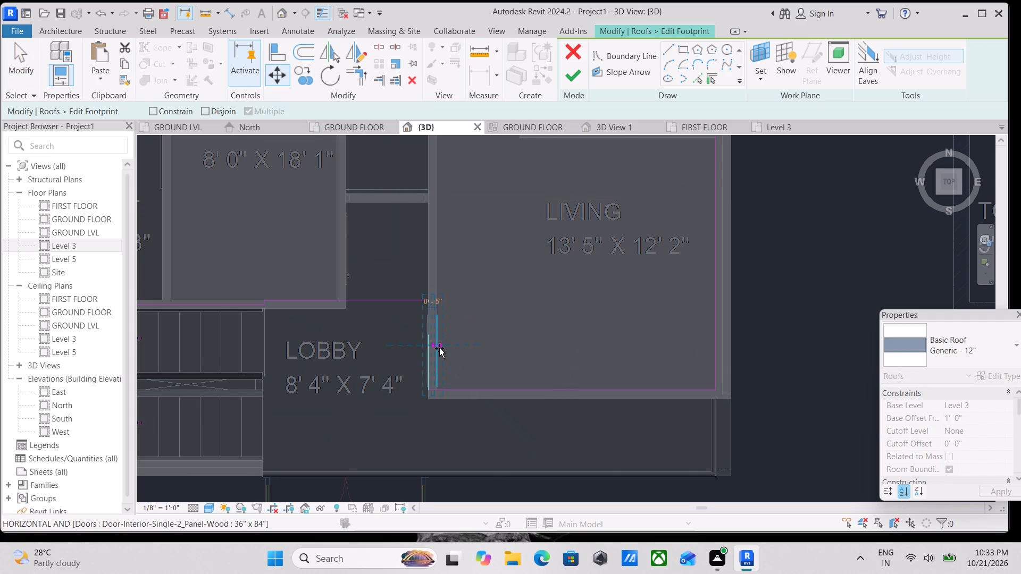
{"action": "left_click", "coordinate": [439, 348]}
{"action": "scroll", "coordinate": [429, 296], "scroll_direction": "down", "scroll_amount": 1}
{"action": "middle_click", "coordinate": [429, 296]}
{"action": "scroll", "coordinate": [431, 298], "scroll_direction": "down", "scroll_amount": 2}
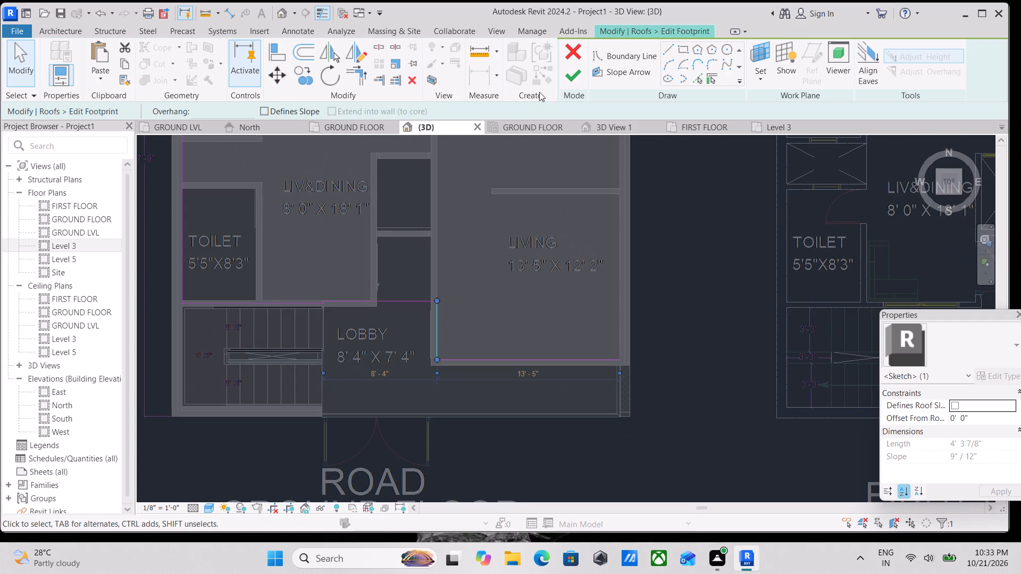
{"action": "left_click", "coordinate": [574, 82]}
{"action": "key", "text": "Escape"}
{"action": "scroll", "coordinate": [545, 220], "scroll_direction": "down", "scroll_amount": 3}
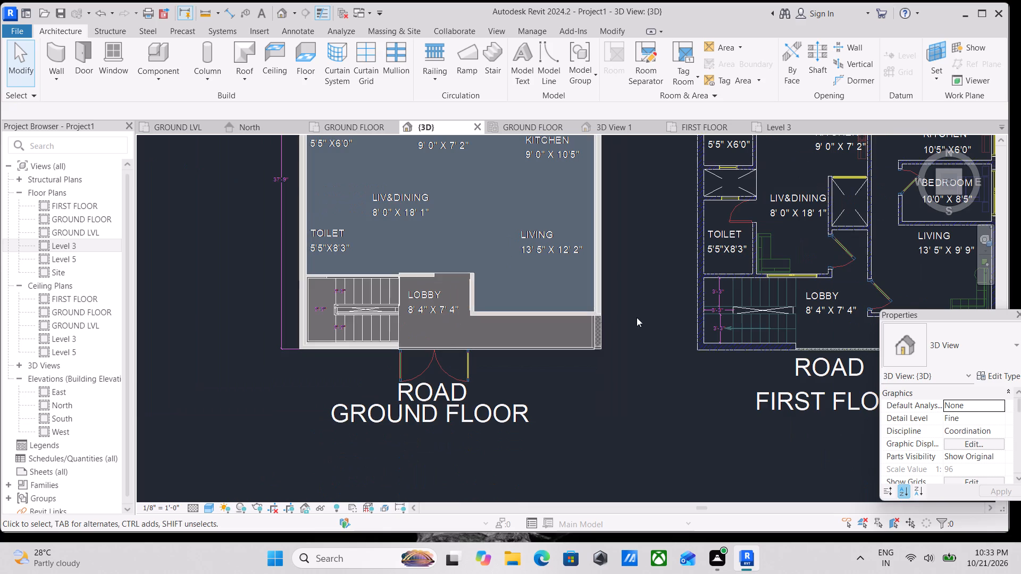
Draw 5' 0" high INNER WALL 5" walls on Level 3 along the living room's 13' 10 1/2" front wall and its lobby-side return.
{"action": "scroll", "coordinate": [646, 331], "scroll_direction": "up", "scroll_amount": 2}
{"action": "type", "text": "wa"}
{"action": "scroll", "coordinate": [585, 316], "scroll_direction": "up", "scroll_amount": 3}
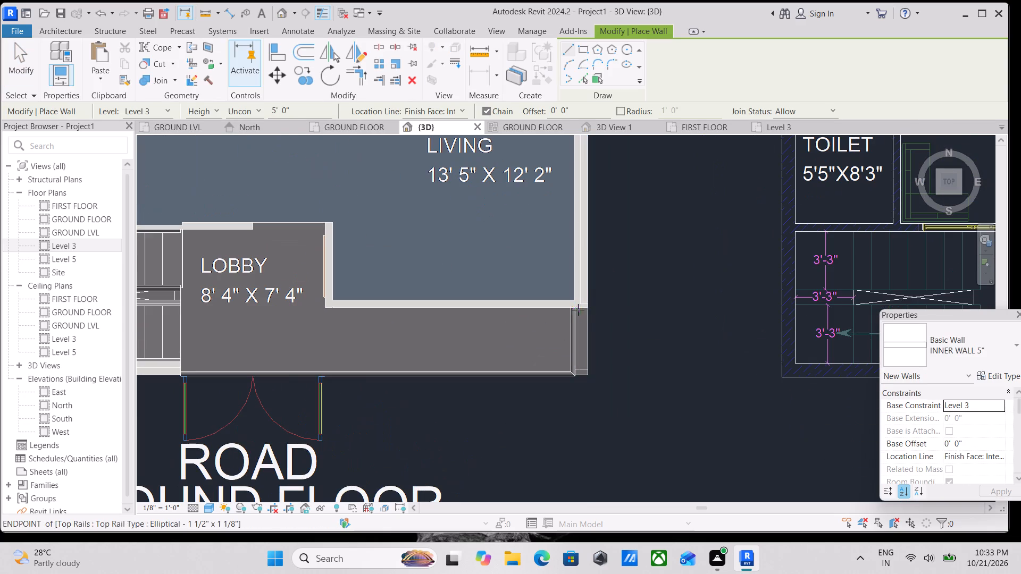
{"action": "left_click", "coordinate": [578, 310]}
{"action": "key", "text": "space"}
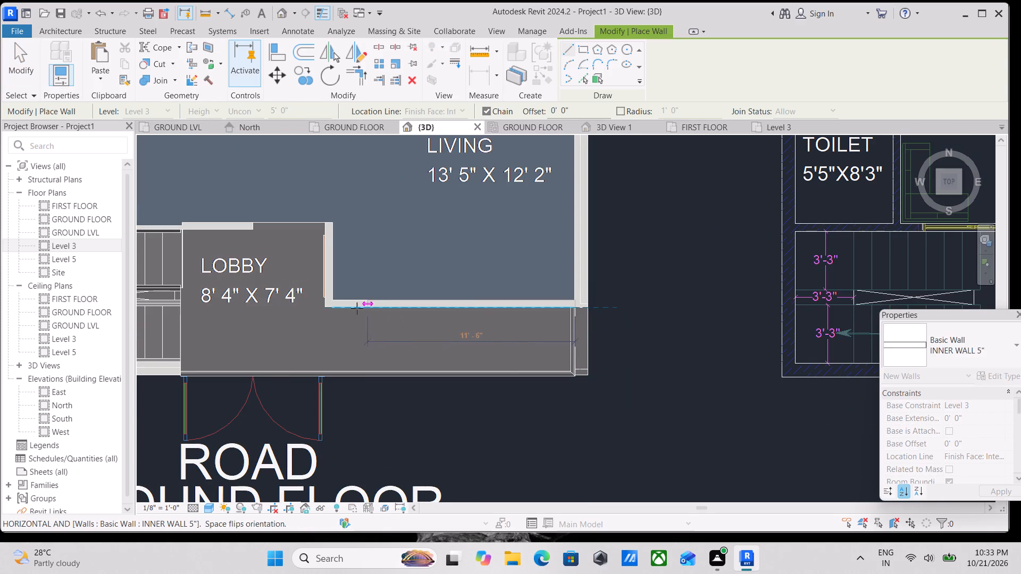
{"action": "left_click", "coordinate": [329, 310]}
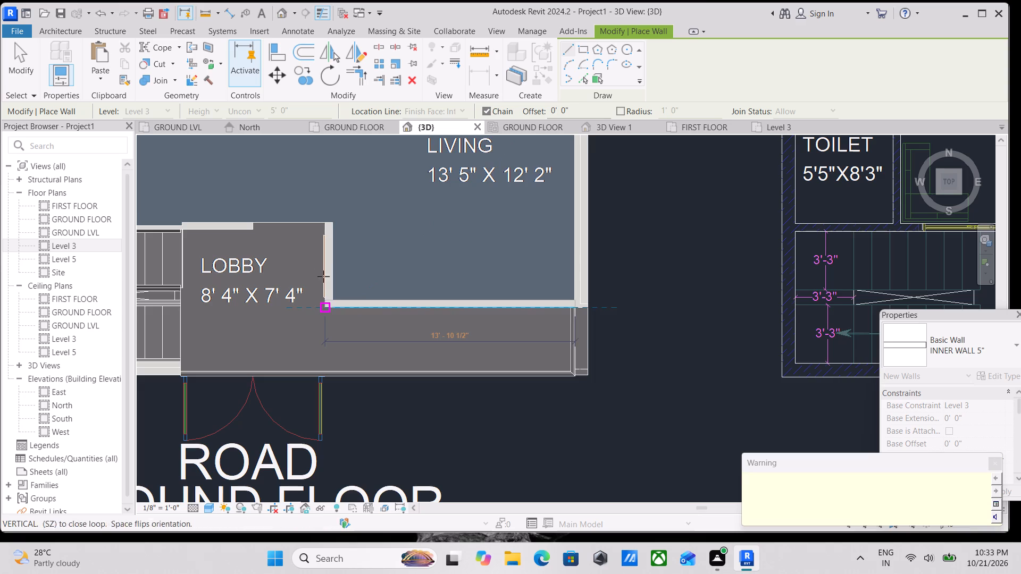
{"action": "middle_click_drag", "start_coordinate": [322, 268], "coordinate": [327, 284]}
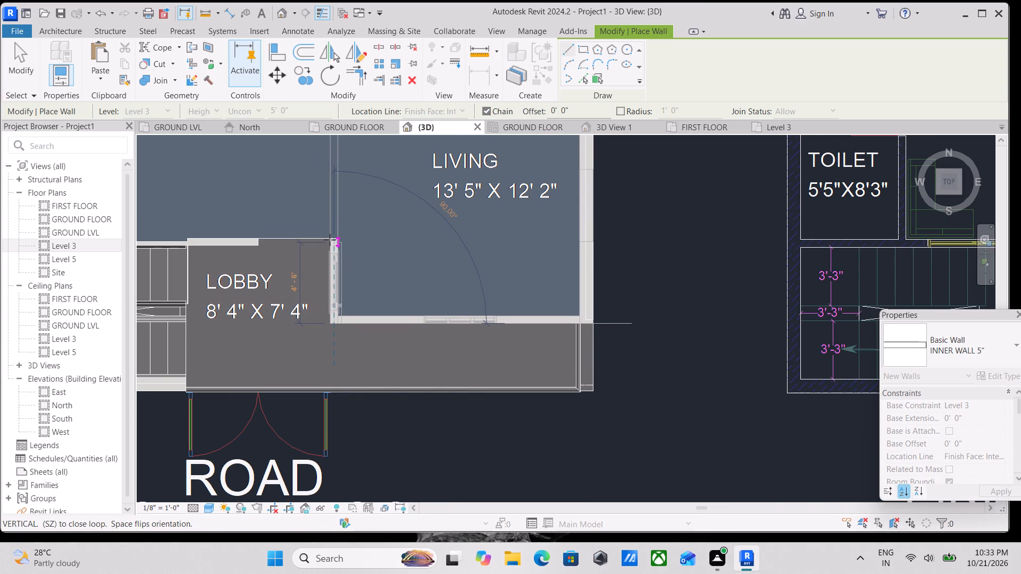
{"action": "left_click", "coordinate": [330, 239]}
{"action": "scroll", "coordinate": [280, 243], "scroll_direction": "down", "scroll_amount": 3}
{"action": "key", "text": "Escape"}
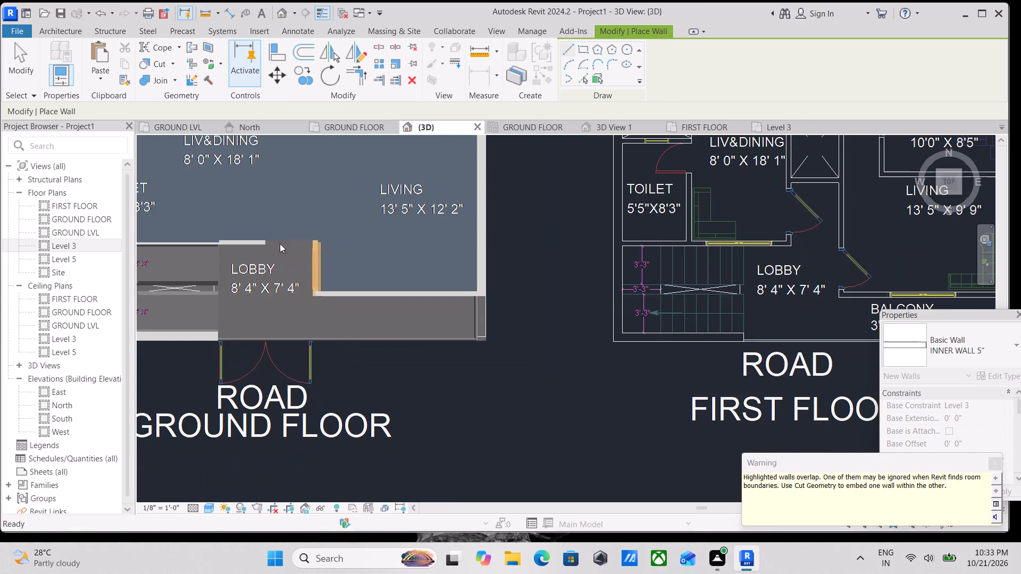
{"action": "key", "text": "Escape"}
{"action": "scroll", "coordinate": [315, 230], "scroll_direction": "down", "scroll_amount": 2}
{"action": "key", "text": "Escape"}
{"action": "key", "text": "Escape"}
{"action": "scroll", "coordinate": [495, 247], "scroll_direction": "down", "scroll_amount": 4}
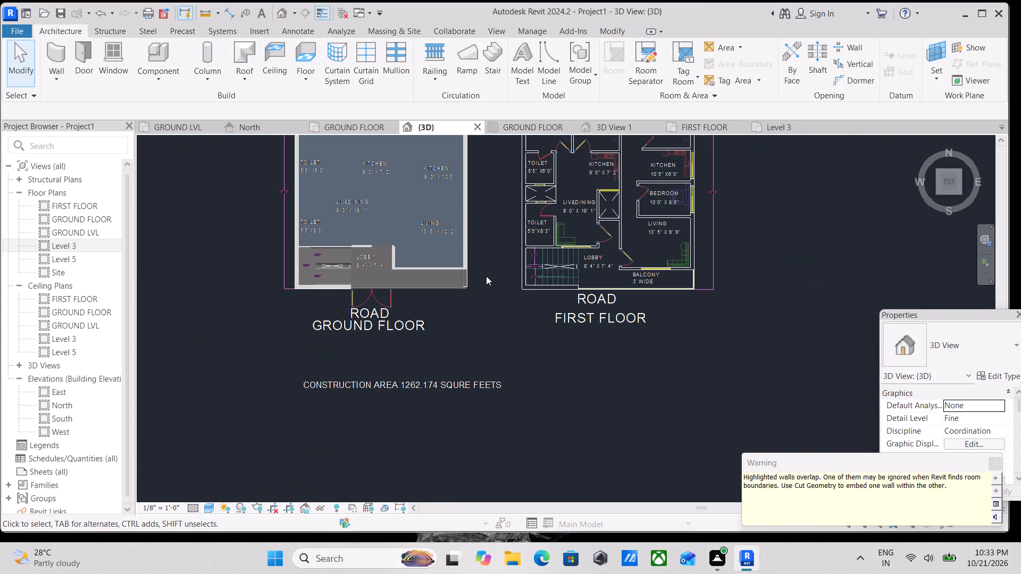
Raise the base of the living room's front parapet wall to a 1' 0" offset above Level 3.
{"action": "middle_click_drag", "start_coordinate": [469, 280], "coordinate": [499, 113], "text": "shift"}
{"action": "middle_click_drag", "start_coordinate": [498, 315], "coordinate": [492, 242], "text": "shift"}
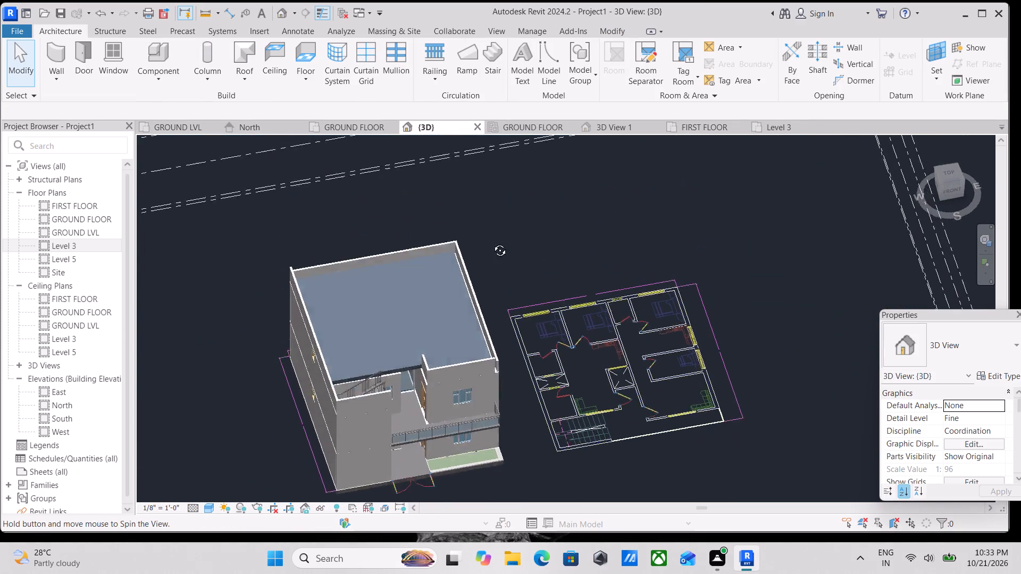
{"action": "middle_click_drag", "start_coordinate": [492, 242], "coordinate": [490, 167], "text": "shift"}
{"action": "middle_click_drag", "start_coordinate": [486, 266], "coordinate": [484, 182], "text": "shift"}
{"action": "left_click", "coordinate": [454, 202]}
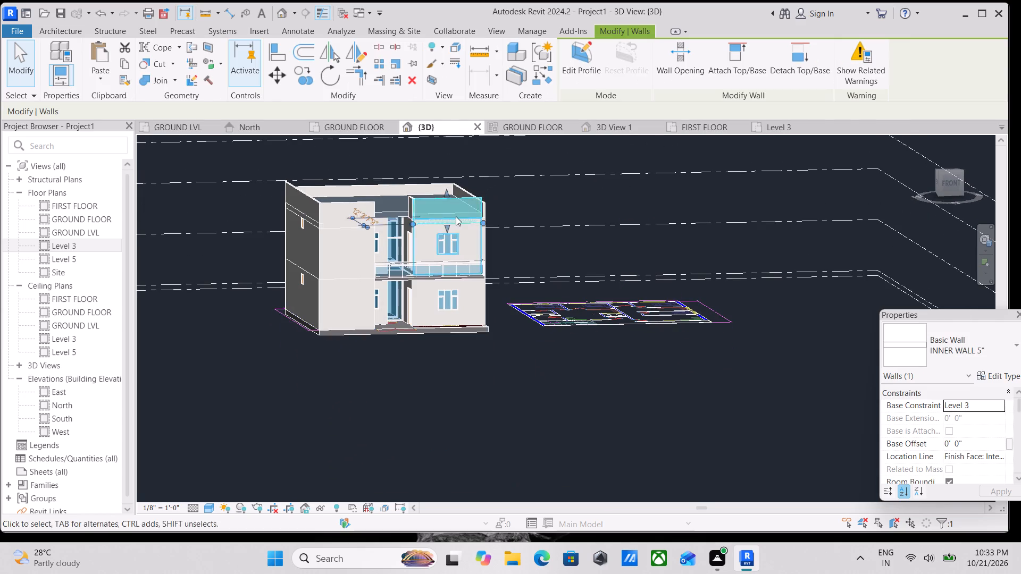
{"action": "scroll", "coordinate": [456, 218], "scroll_direction": "up", "scroll_amount": 6}
{"action": "left_click_drag", "start_coordinate": [433, 229], "coordinate": [439, 215]}
{"action": "scroll", "coordinate": [449, 217], "scroll_direction": "down", "scroll_amount": 2}
{"action": "key", "text": "Escape"}
{"action": "scroll", "coordinate": [476, 208], "scroll_direction": "down", "scroll_amount": 1}
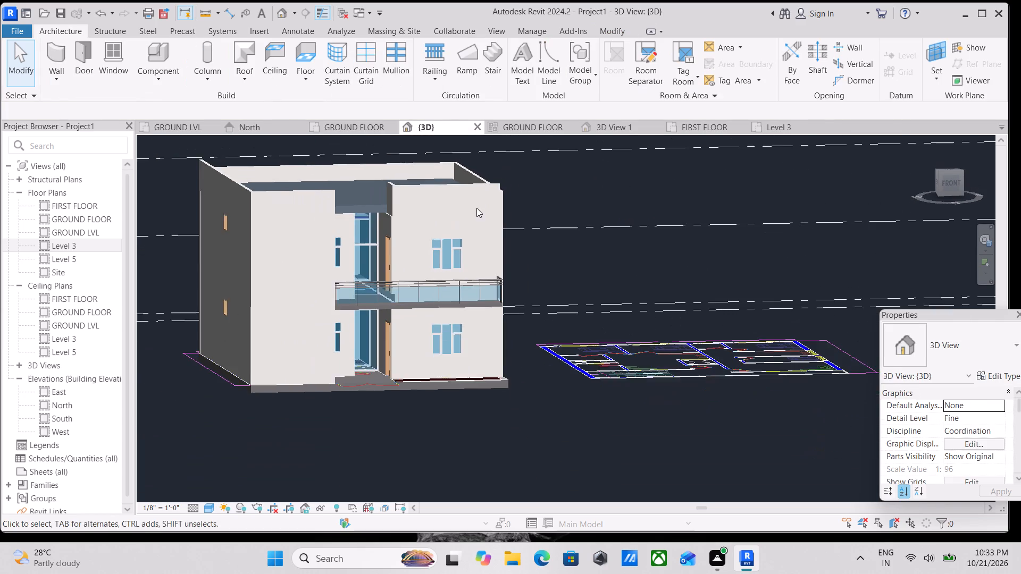
Set the front parapet wall's unconnected height to 3'.
{"action": "middle_click_drag", "start_coordinate": [476, 208], "coordinate": [479, 261]}
{"action": "left_click", "coordinate": [475, 238]}
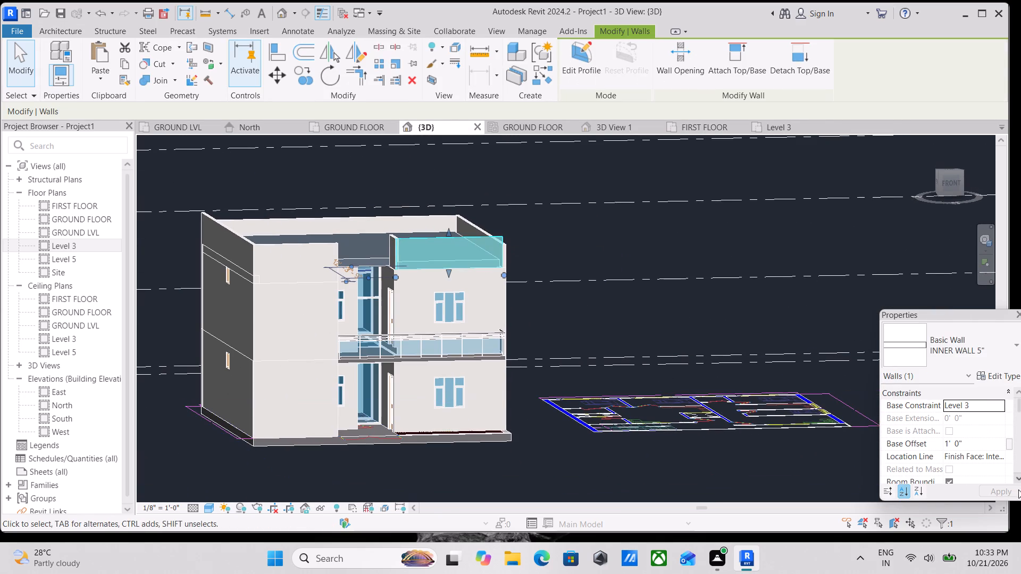
{"action": "scroll", "coordinate": [1017, 489], "scroll_direction": "down", "scroll_amount": 3}
{"action": "scroll", "coordinate": [985, 459], "scroll_direction": "down", "scroll_amount": 2}
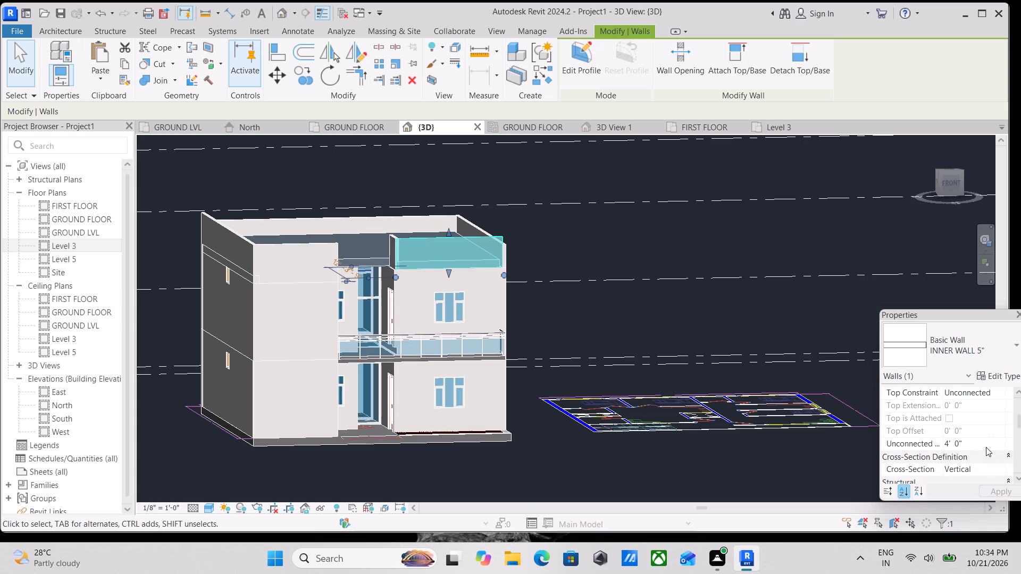
{"action": "left_click", "coordinate": [986, 447]}
{"action": "type", "text": "3'"}
{"action": "key", "text": "Return"}
{"action": "key", "text": "Escape"}
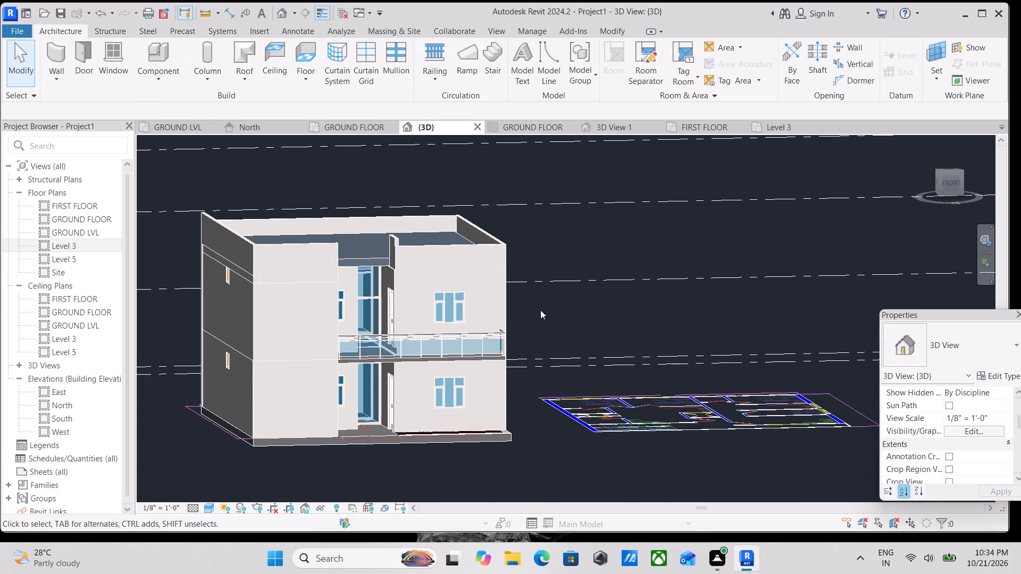
{"action": "left_click", "coordinate": [455, 247]}
{"action": "scroll", "coordinate": [461, 265], "scroll_direction": "up", "scroll_amount": 3}
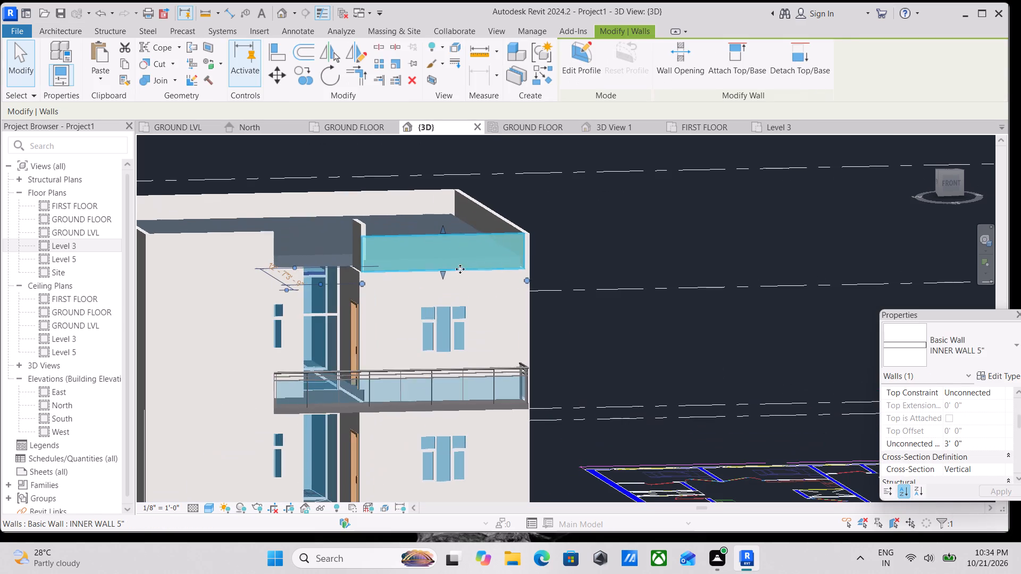
{"action": "key", "text": "Escape"}
Raise the lobby-side parapet wall's base by 1' 0" and lower its top, leaving the wall about 2' 10" high.
{"action": "middle_click_drag", "start_coordinate": [466, 281], "coordinate": [497, 322]}
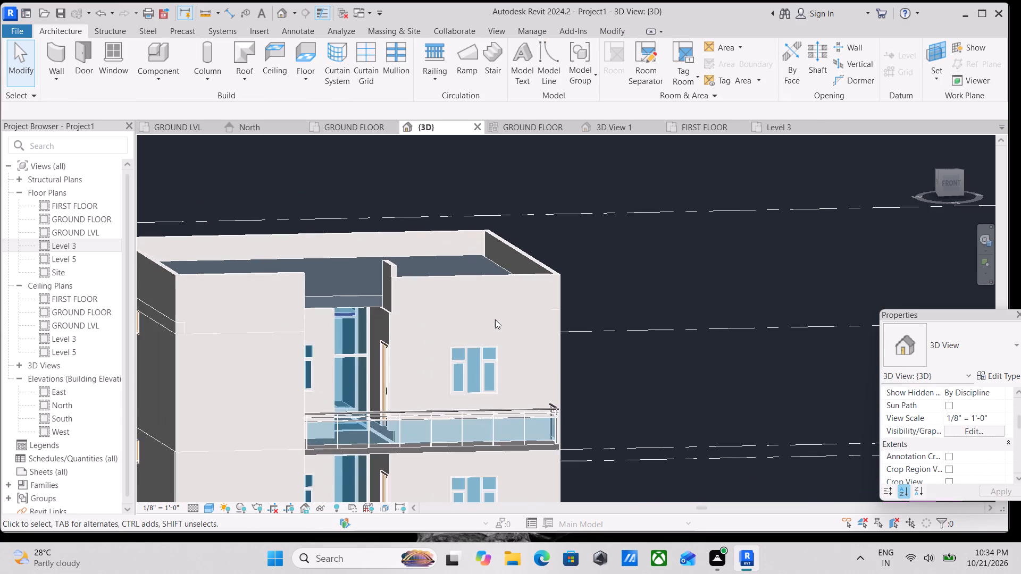
{"action": "scroll", "coordinate": [495, 319], "scroll_direction": "down", "scroll_amount": 2}
{"action": "middle_click_drag", "start_coordinate": [471, 315], "coordinate": [495, 330]}
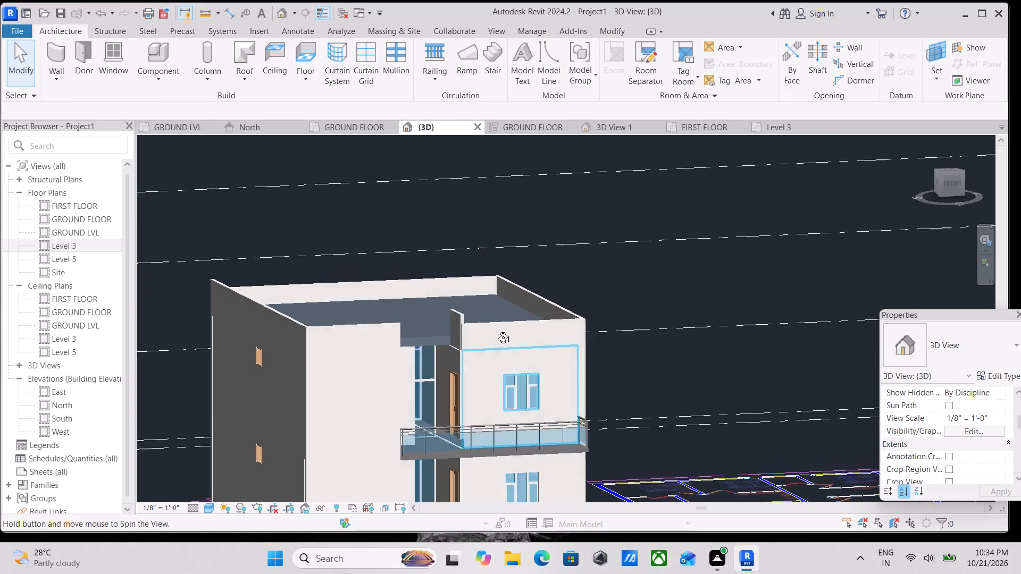
{"action": "middle_click_drag", "start_coordinate": [495, 330], "coordinate": [513, 334]}
{"action": "left_click", "coordinate": [619, 392]}
{"action": "scroll", "coordinate": [613, 433], "scroll_direction": "up", "scroll_amount": 3}
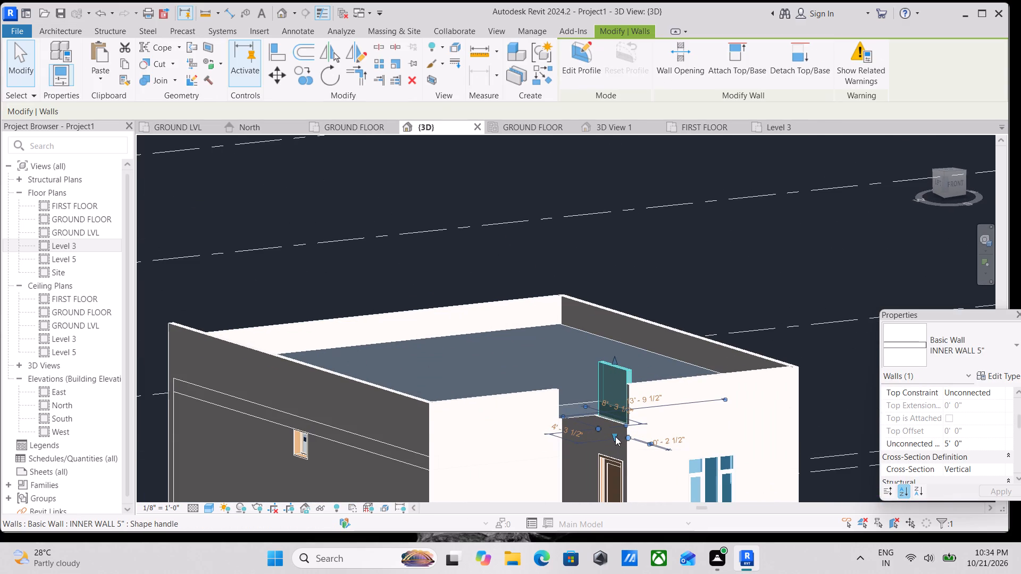
{"action": "left_click_drag", "start_coordinate": [615, 436], "coordinate": [618, 421]}
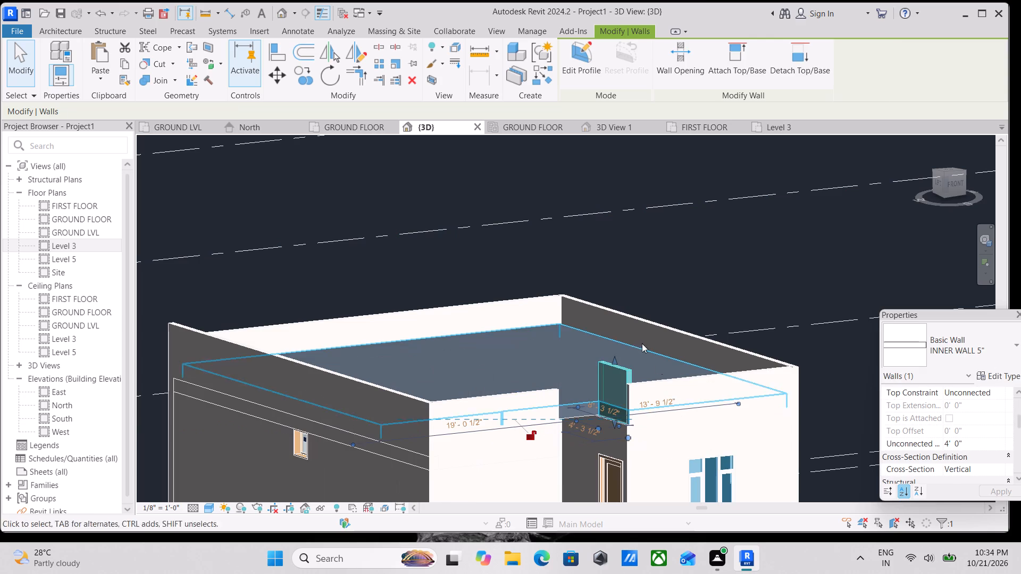
{"action": "left_click_drag", "start_coordinate": [612, 359], "coordinate": [611, 372]}
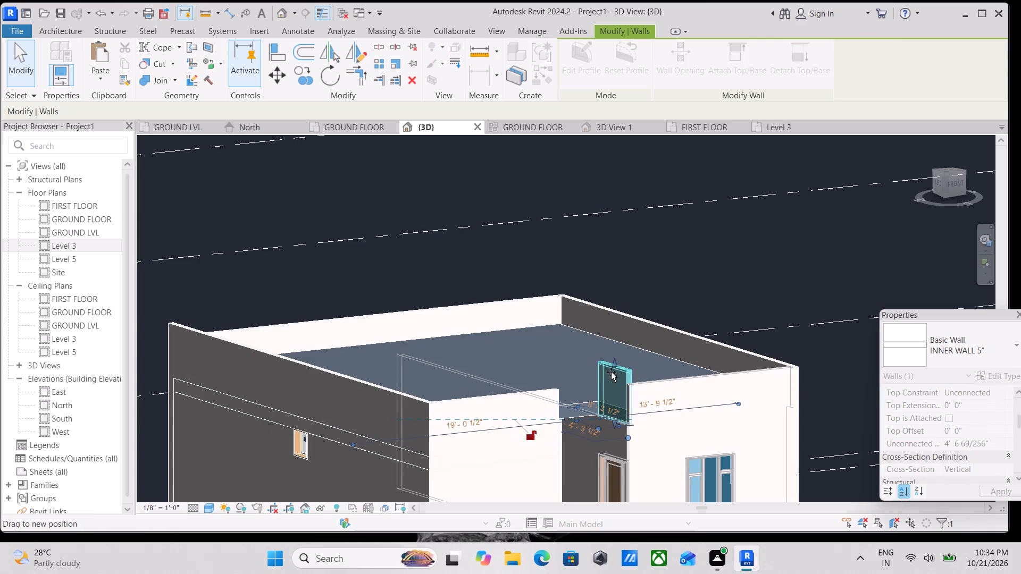
{"action": "left_click_drag", "start_coordinate": [611, 372], "coordinate": [613, 382]}
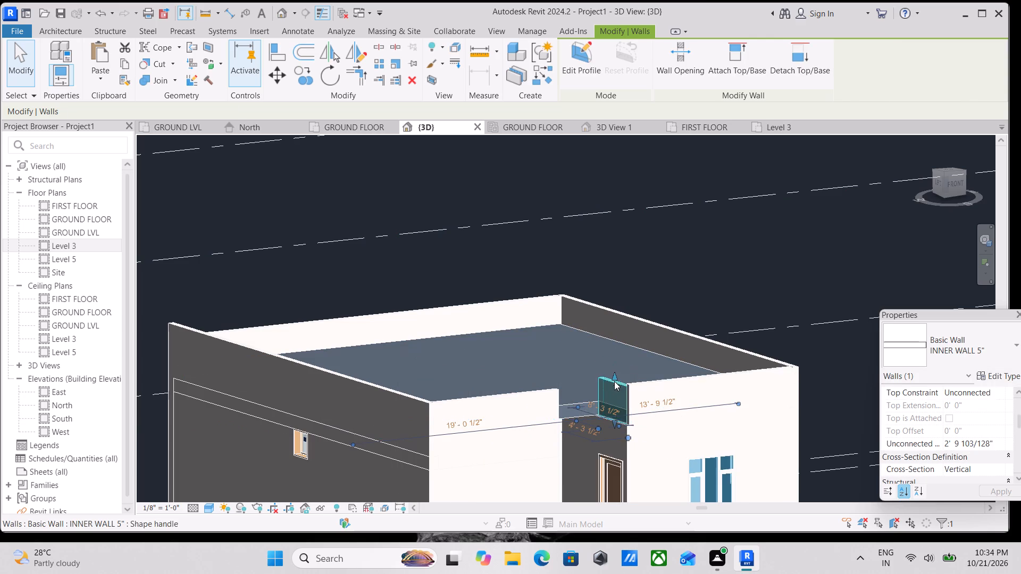
{"action": "scroll", "coordinate": [636, 380], "scroll_direction": "down", "scroll_amount": 2}
{"action": "key", "text": "Escape"}
Align the top of the lobby-side parapet wall with the top of the living room's front parapet wall.
{"action": "middle_click_drag", "start_coordinate": [641, 367], "coordinate": [626, 342], "text": "shift"}
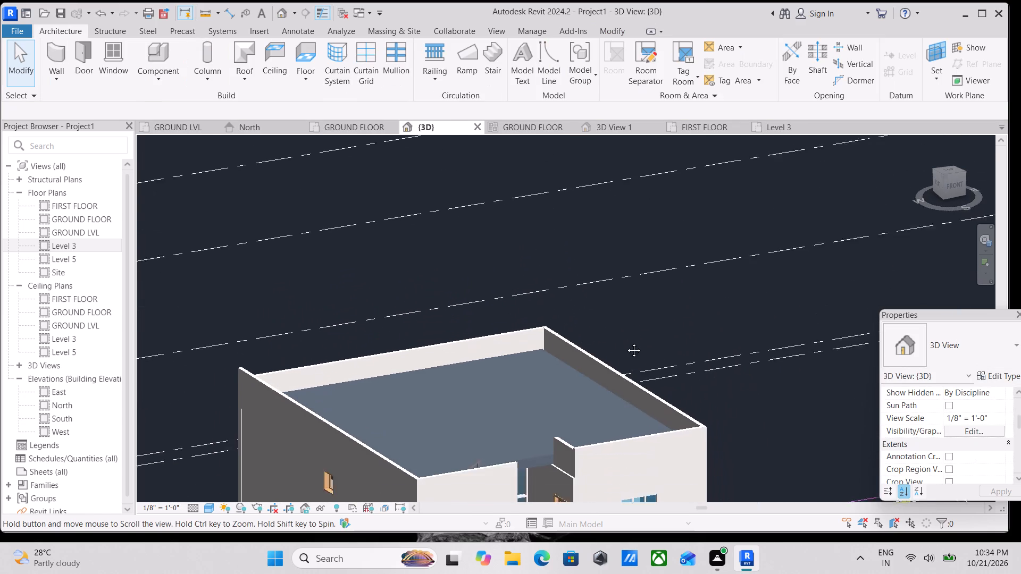
{"action": "middle_click_drag", "start_coordinate": [626, 342], "coordinate": [626, 325], "text": "shift"}
{"action": "scroll", "coordinate": [595, 380], "scroll_direction": "up", "scroll_amount": 2}
{"action": "type", "text": "al"}
{"action": "scroll", "coordinate": [591, 410], "scroll_direction": "down", "scroll_amount": 1}
{"action": "middle_click_drag", "start_coordinate": [591, 409], "coordinate": [621, 278], "text": "shift"}
{"action": "middle_click_drag", "start_coordinate": [590, 340], "coordinate": [577, 395], "text": "shift"}
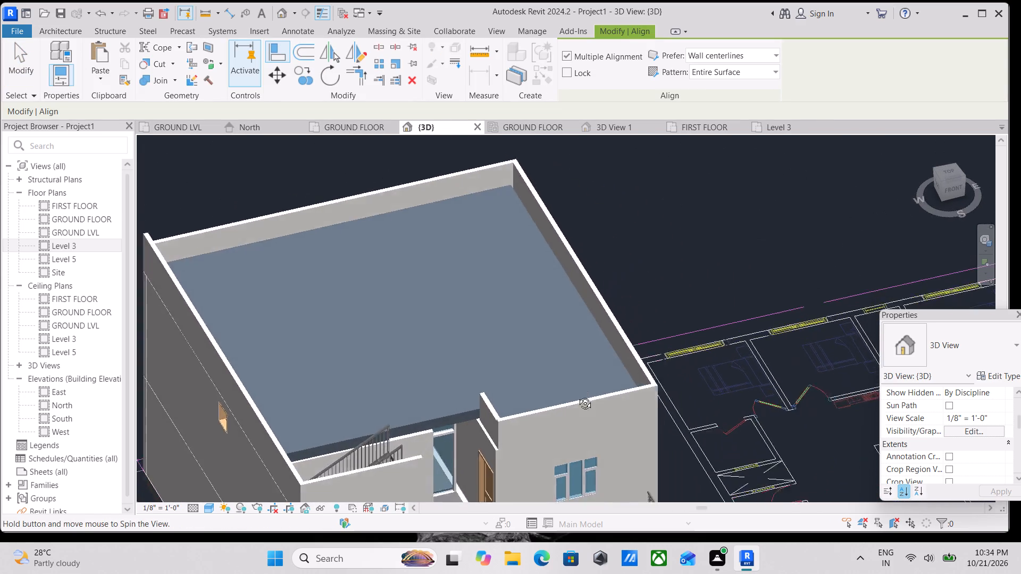
{"action": "middle_click_drag", "start_coordinate": [577, 395], "coordinate": [573, 400], "text": "shift"}
{"action": "scroll", "coordinate": [475, 360], "scroll_direction": "up", "scroll_amount": 2}
{"action": "scroll", "coordinate": [489, 351], "scroll_direction": "down", "scroll_amount": 1}
{"action": "middle_click_drag", "start_coordinate": [489, 351], "coordinate": [490, 355], "text": "shift"}
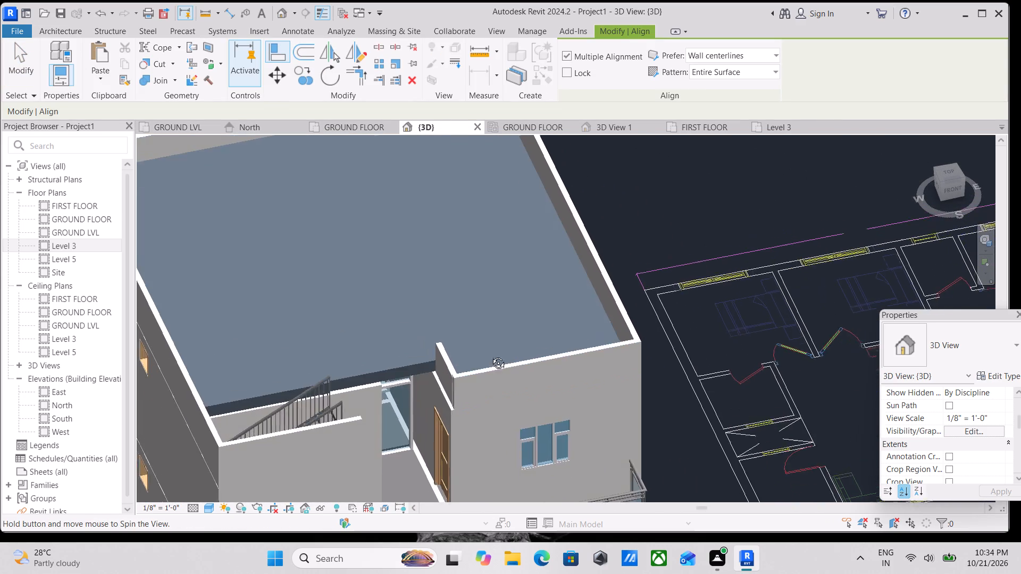
{"action": "middle_click_drag", "start_coordinate": [490, 355], "coordinate": [451, 345], "text": "shift"}
{"action": "scroll", "coordinate": [451, 345], "scroll_direction": "down", "scroll_amount": 2, "text": "shift"}
{"action": "middle_click_drag", "start_coordinate": [434, 398], "coordinate": [438, 432]}
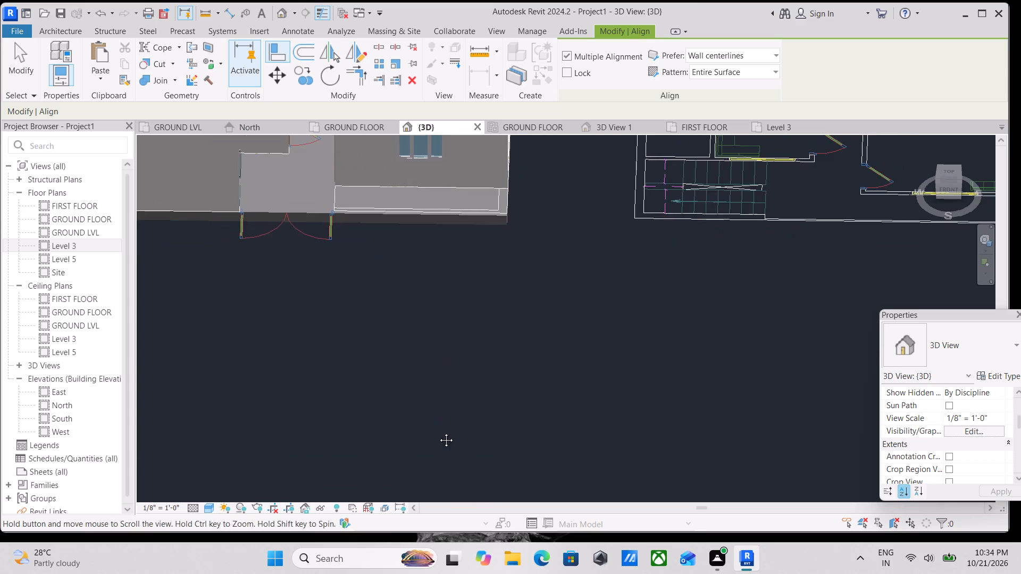
{"action": "middle_click_drag", "start_coordinate": [438, 432], "coordinate": [440, 441]}
{"action": "middle_click_drag", "start_coordinate": [442, 322], "coordinate": [456, 385], "text": "shift"}
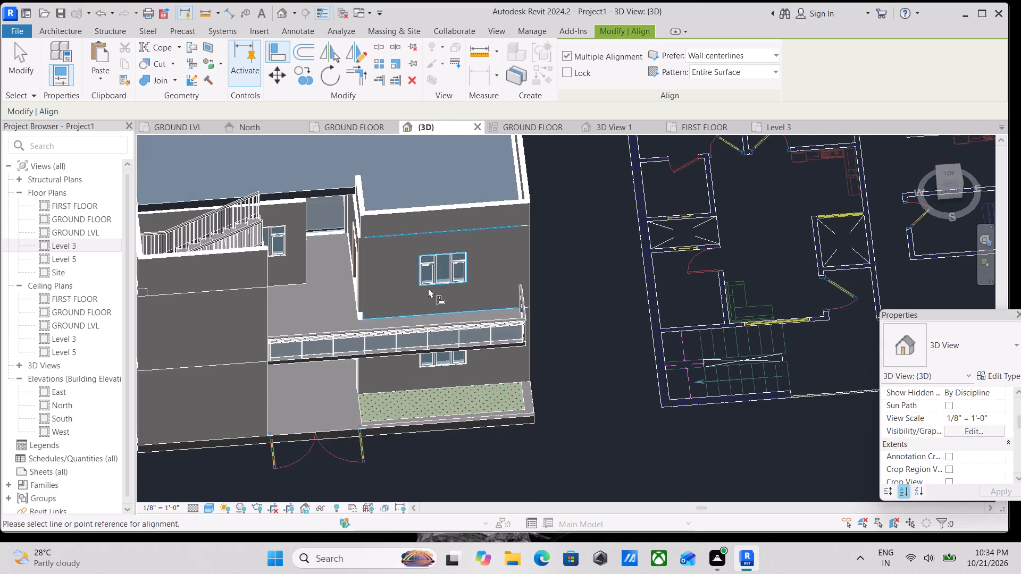
{"action": "middle_click_drag", "start_coordinate": [428, 283], "coordinate": [432, 293]}
{"action": "scroll", "coordinate": [411, 289], "scroll_direction": "down", "scroll_amount": 3}
{"action": "middle_click_drag", "start_coordinate": [411, 291], "coordinate": [441, 369]}
{"action": "middle_click_drag", "start_coordinate": [434, 313], "coordinate": [421, 397], "text": "shift"}
{"action": "middle_click_drag", "start_coordinate": [430, 276], "coordinate": [444, 351]}
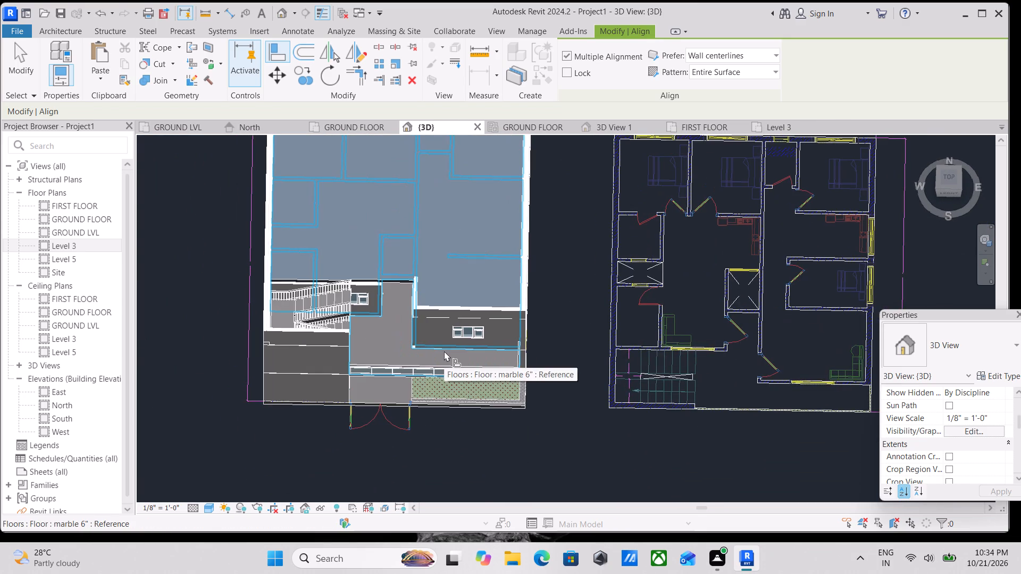
{"action": "middle_click_drag", "start_coordinate": [446, 300], "coordinate": [458, 386], "text": "shift"}
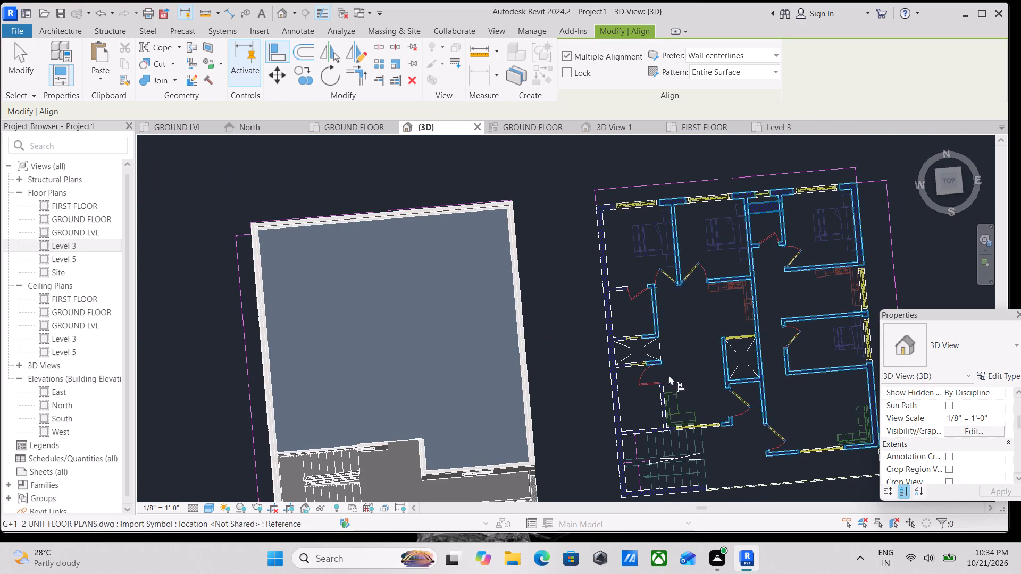
{"action": "middle_click_drag", "start_coordinate": [666, 367], "coordinate": [714, 307]}
{"action": "scroll", "coordinate": [514, 393], "scroll_direction": "up", "scroll_amount": 8}
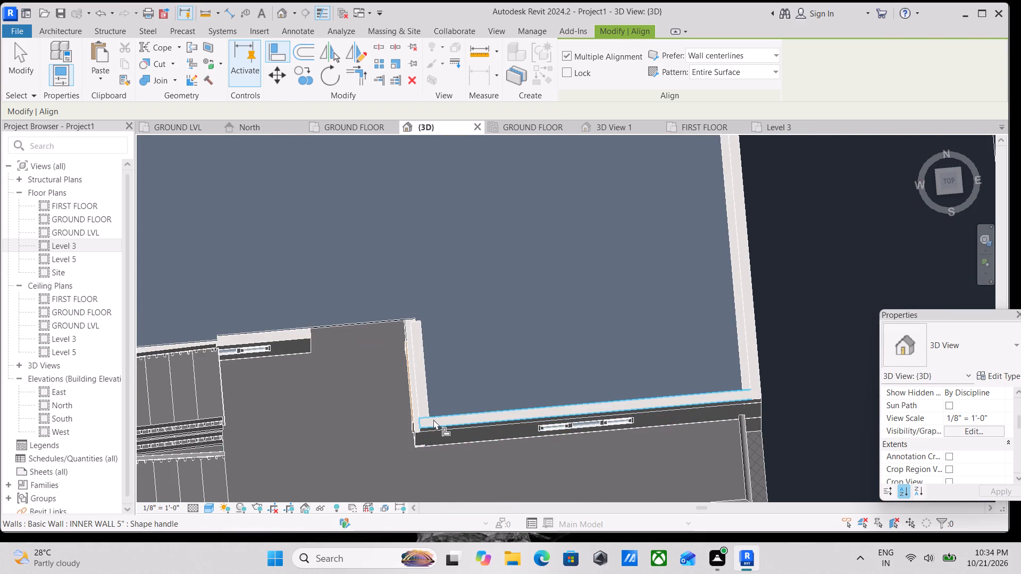
{"action": "left_click", "coordinate": [433, 419]}
{"action": "left_click", "coordinate": [421, 394]}
{"action": "scroll", "coordinate": [421, 393], "scroll_direction": "down", "scroll_amount": 2}
{"action": "key", "text": "Escape"}
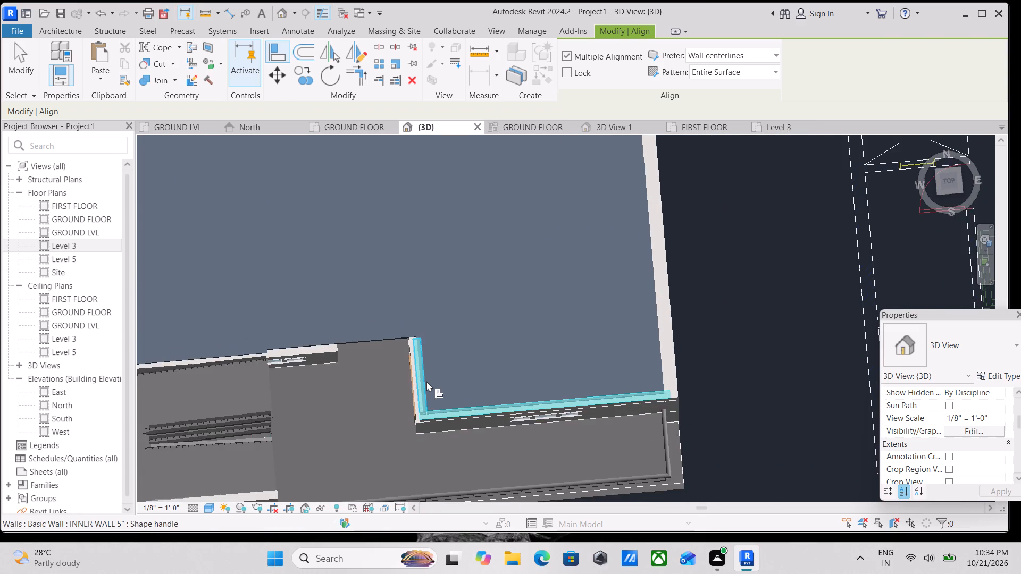
{"action": "scroll", "coordinate": [429, 377], "scroll_direction": "down", "scroll_amount": 4}
{"action": "key", "text": "Escape"}
{"action": "scroll", "coordinate": [440, 335], "scroll_direction": "down", "scroll_amount": 3}
{"action": "key", "text": "Escape"}
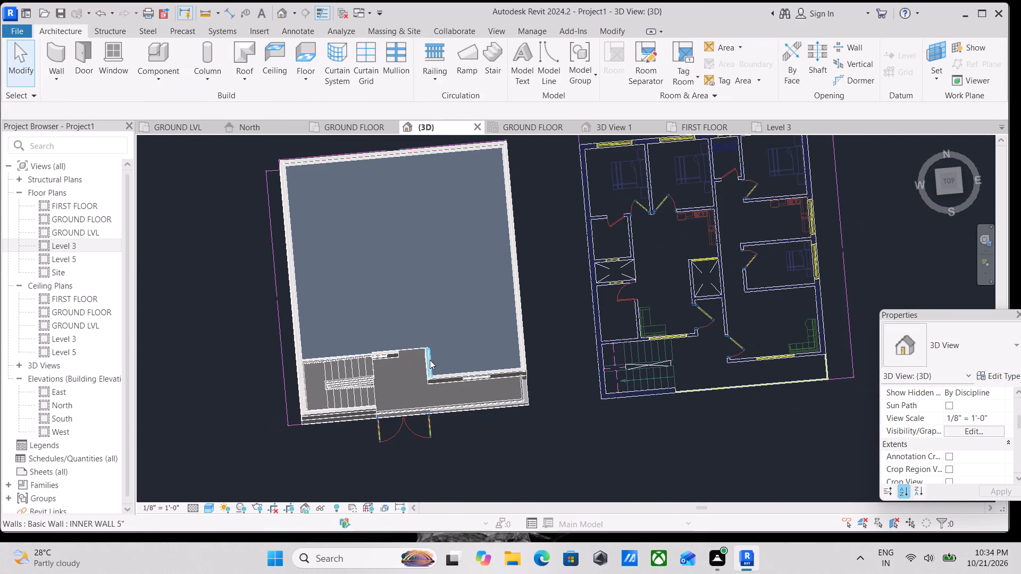
Inspect the front facade, checking the new parapet walls and the wall around the staircase.
{"action": "scroll", "coordinate": [430, 359], "scroll_direction": "down", "scroll_amount": 3}
{"action": "middle_click_drag", "start_coordinate": [417, 378], "coordinate": [448, 174], "text": "shift"}
{"action": "middle_click_drag", "start_coordinate": [546, 456], "coordinate": [507, 356], "text": "shift"}
{"action": "scroll", "coordinate": [390, 312], "scroll_direction": "up", "scroll_amount": 2}
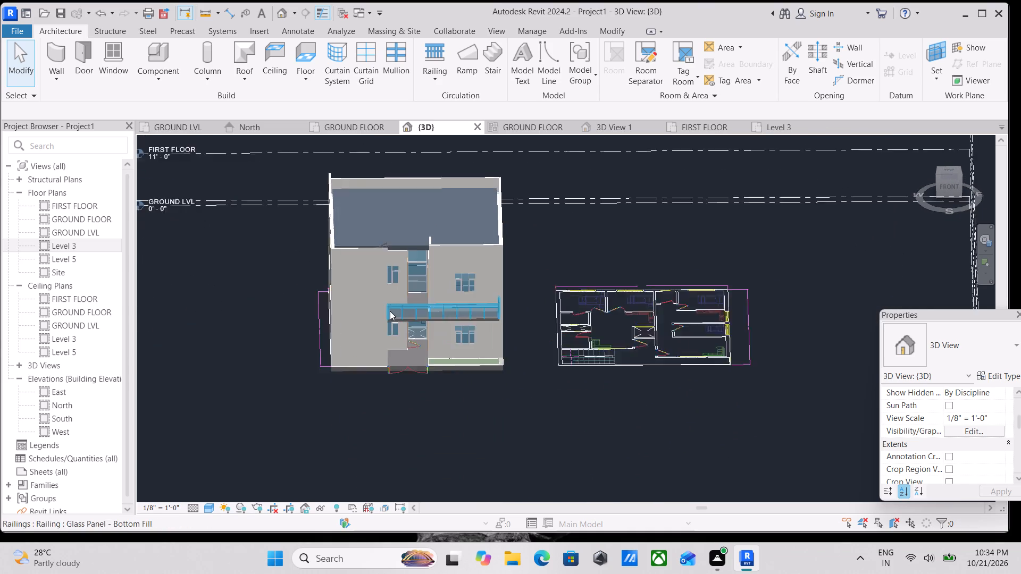
{"action": "scroll", "coordinate": [390, 311], "scroll_direction": "up", "scroll_amount": 2}
{"action": "middle_click_drag", "start_coordinate": [390, 311], "coordinate": [403, 396]}
{"action": "scroll", "coordinate": [401, 367], "scroll_direction": "up", "scroll_amount": 2}
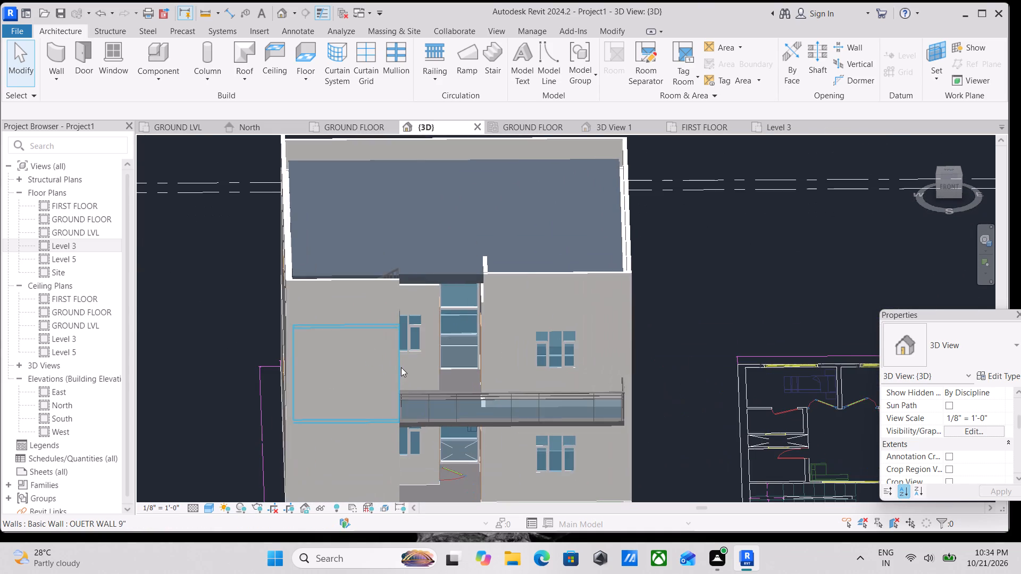
Examine the roofline around the lobby and staircase from the front for edges still missing a parapet wall.
{"action": "middle_click_drag", "start_coordinate": [431, 341], "coordinate": [474, 313]}
{"action": "scroll", "coordinate": [474, 313], "scroll_direction": "down", "scroll_amount": 2}
{"action": "middle_click", "coordinate": [474, 313]}
{"action": "scroll", "coordinate": [472, 310], "scroll_direction": "up", "scroll_amount": 1}
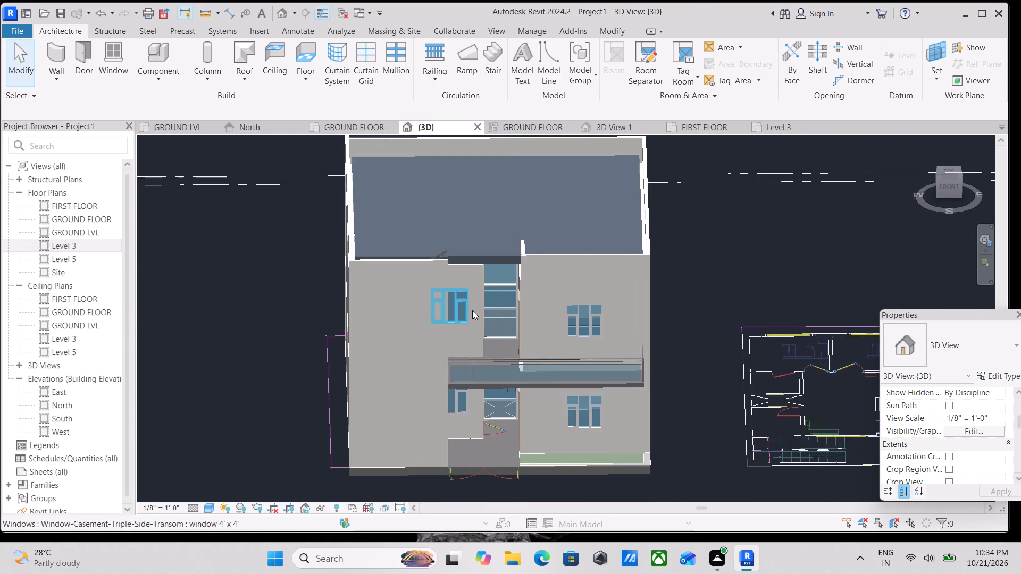
{"action": "middle_click_drag", "start_coordinate": [455, 278], "coordinate": [462, 316]}
{"action": "scroll", "coordinate": [533, 282], "scroll_direction": "up", "scroll_amount": 4}
{"action": "scroll", "coordinate": [534, 281], "scroll_direction": "down", "scroll_amount": 1}
{"action": "middle_click_drag", "start_coordinate": [534, 281], "coordinate": [540, 324]}
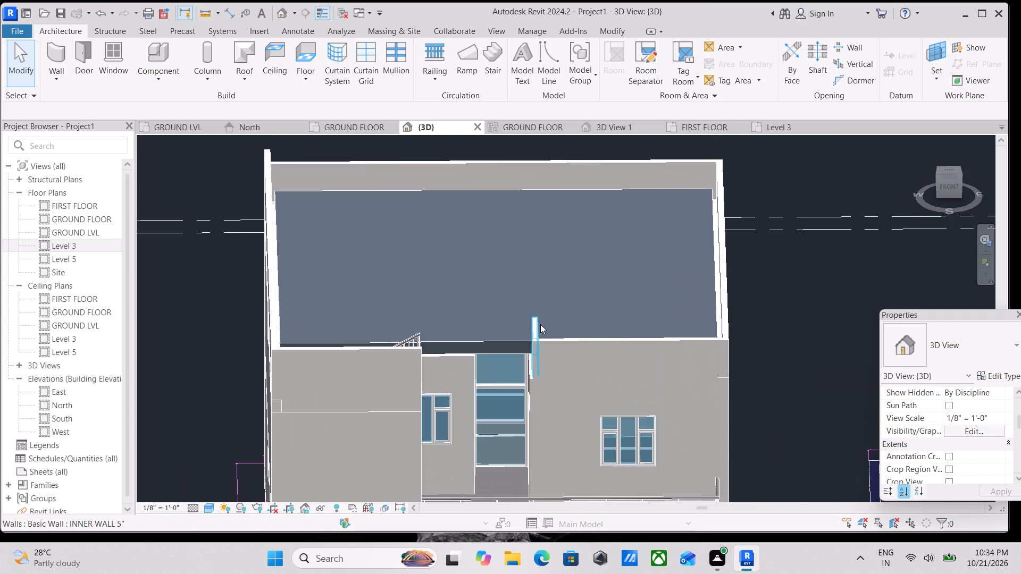
{"action": "scroll", "coordinate": [540, 324], "scroll_direction": "down", "scroll_amount": 2}
{"action": "middle_click_drag", "start_coordinate": [543, 333], "coordinate": [545, 357]}
{"action": "scroll", "coordinate": [548, 329], "scroll_direction": "down", "scroll_amount": 2}
{"action": "middle_click", "coordinate": [550, 333]}
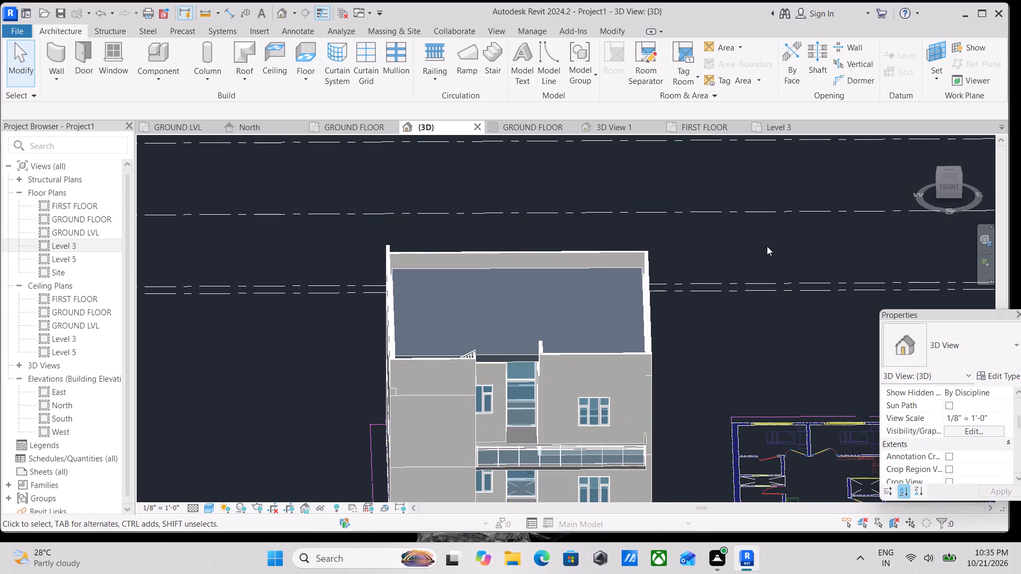
Draw a 5' high INNER WALL 5" parapet on Level 3 along the lobby's back edge, from the lobby-side parapet to the staircase corner.
{"action": "left_click", "coordinate": [949, 171]}
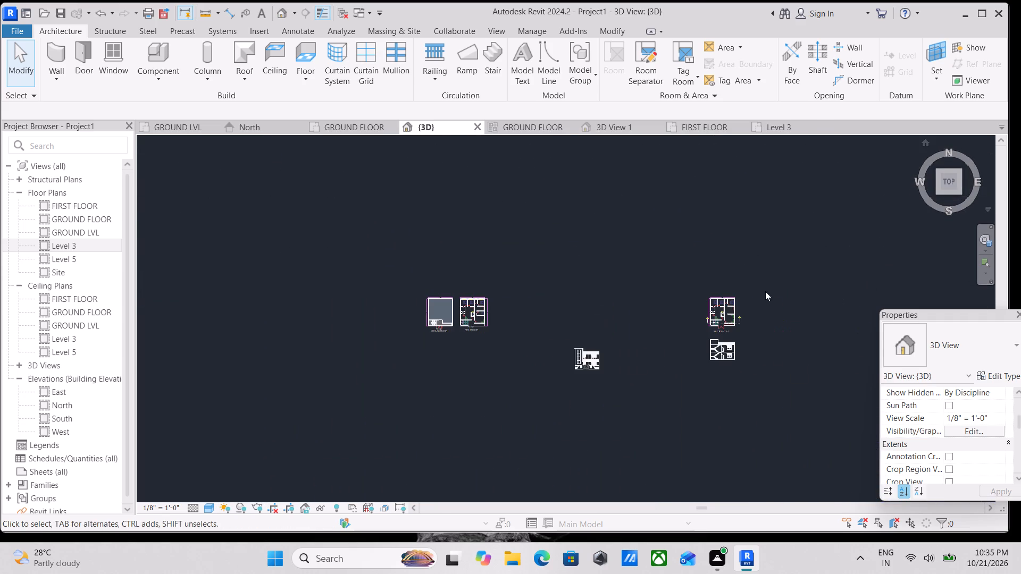
{"action": "scroll", "coordinate": [449, 280], "scroll_direction": "up", "scroll_amount": 10}
{"action": "scroll", "coordinate": [500, 328], "scroll_direction": "up", "scroll_amount": 6}
{"action": "scroll", "coordinate": [450, 299], "scroll_direction": "up", "scroll_amount": 1}
{"action": "middle_click_drag", "start_coordinate": [450, 299], "coordinate": [492, 312]}
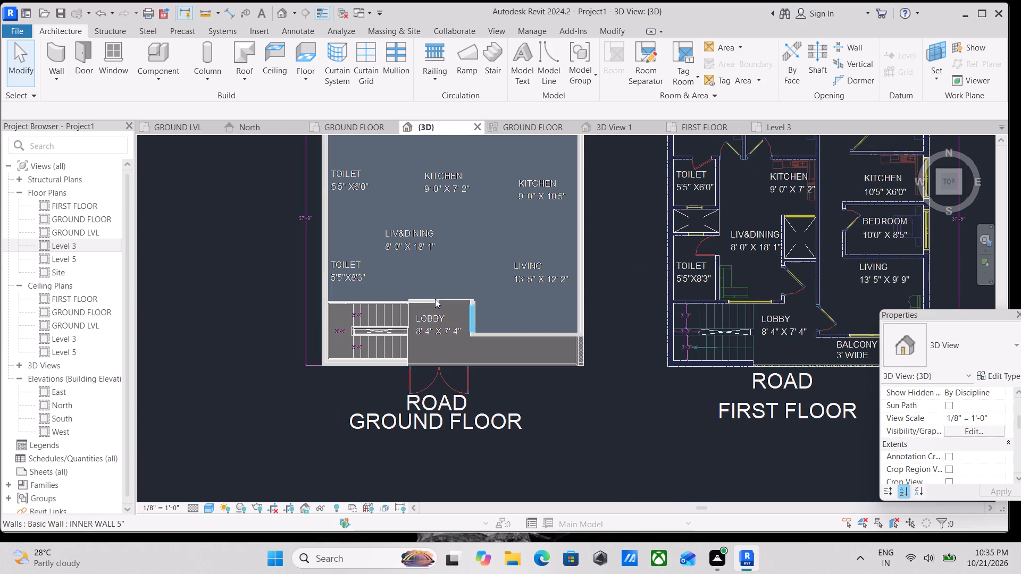
{"action": "type", "text": "wa"}
{"action": "scroll", "coordinate": [462, 302], "scroll_direction": "up", "scroll_amount": 5}
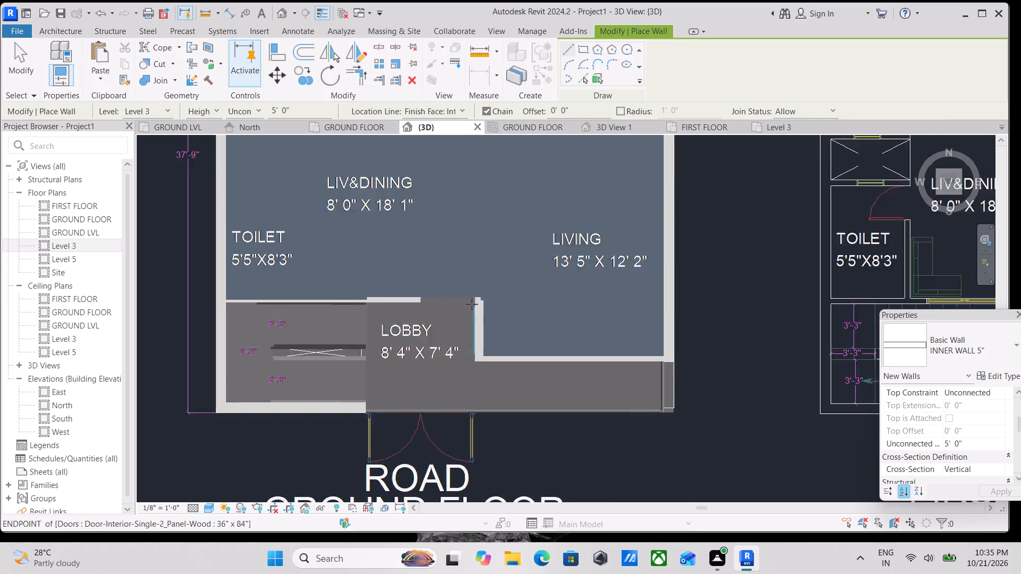
{"action": "scroll", "coordinate": [472, 304], "scroll_direction": "up", "scroll_amount": 1}
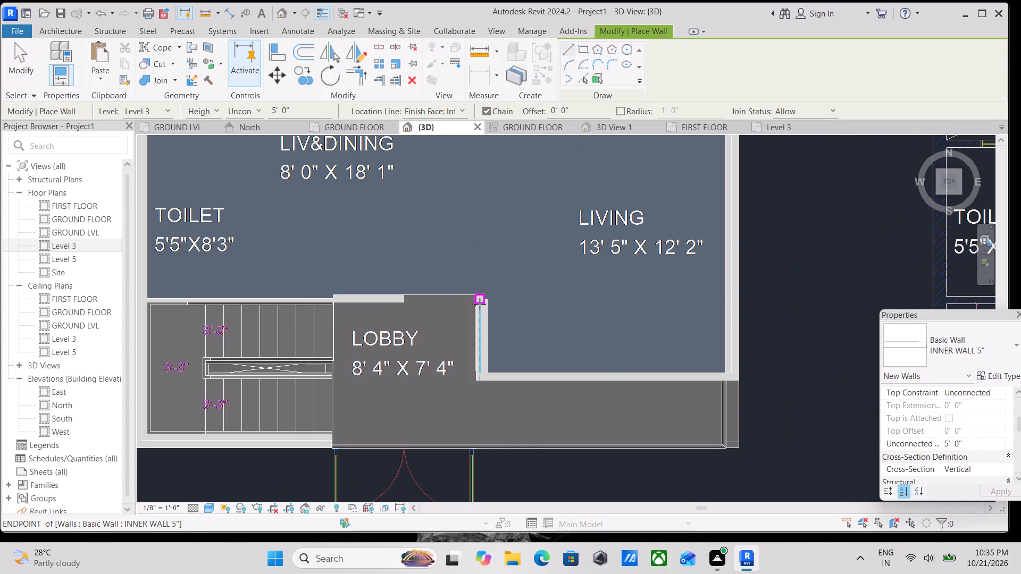
{"action": "left_click", "coordinate": [480, 304]}
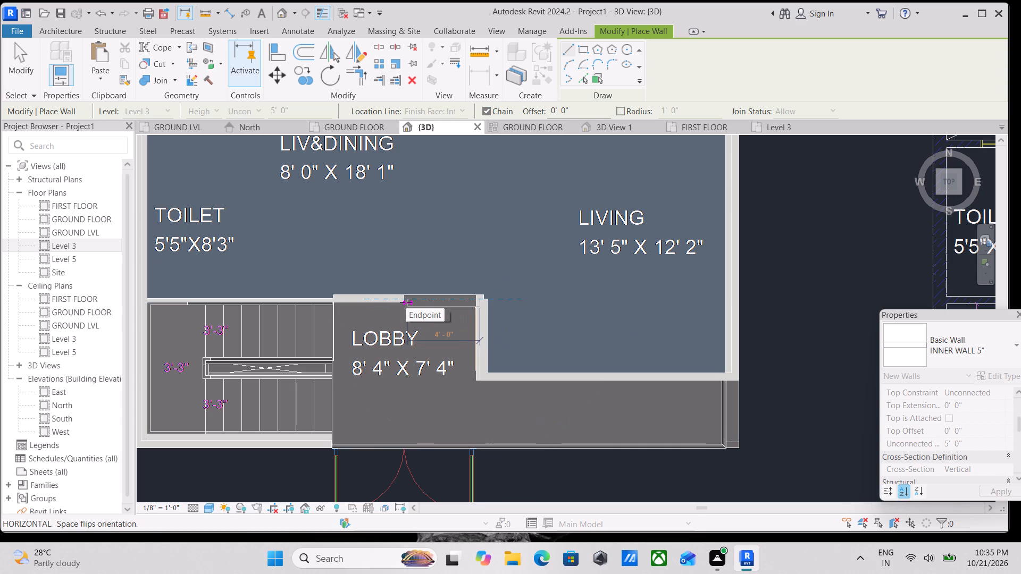
{"action": "key", "text": "space"}
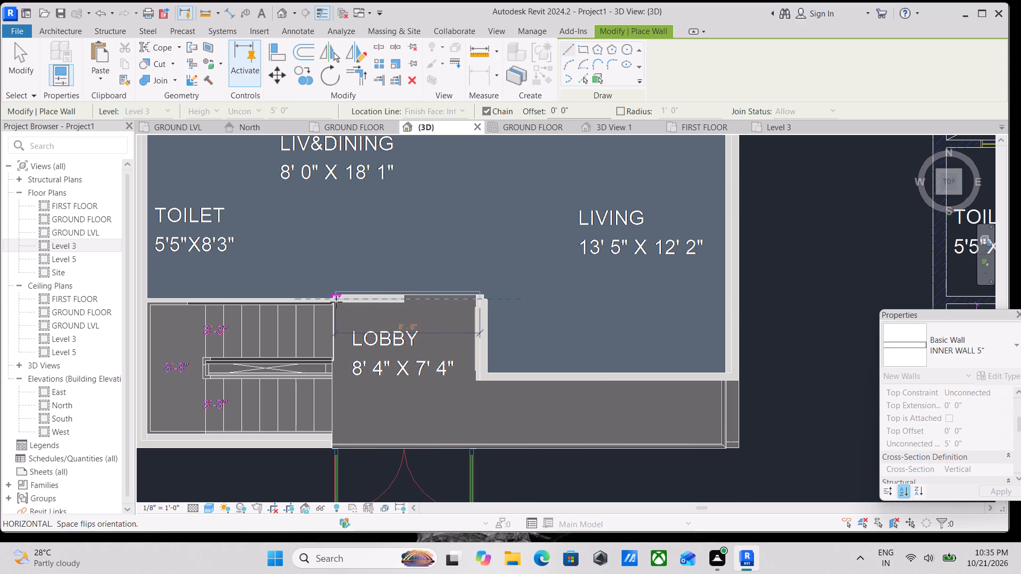
{"action": "left_click", "coordinate": [336, 302]}
{"action": "scroll", "coordinate": [321, 396], "scroll_direction": "down", "scroll_amount": 2}
{"action": "middle_click_drag", "start_coordinate": [331, 388], "coordinate": [336, 383]}
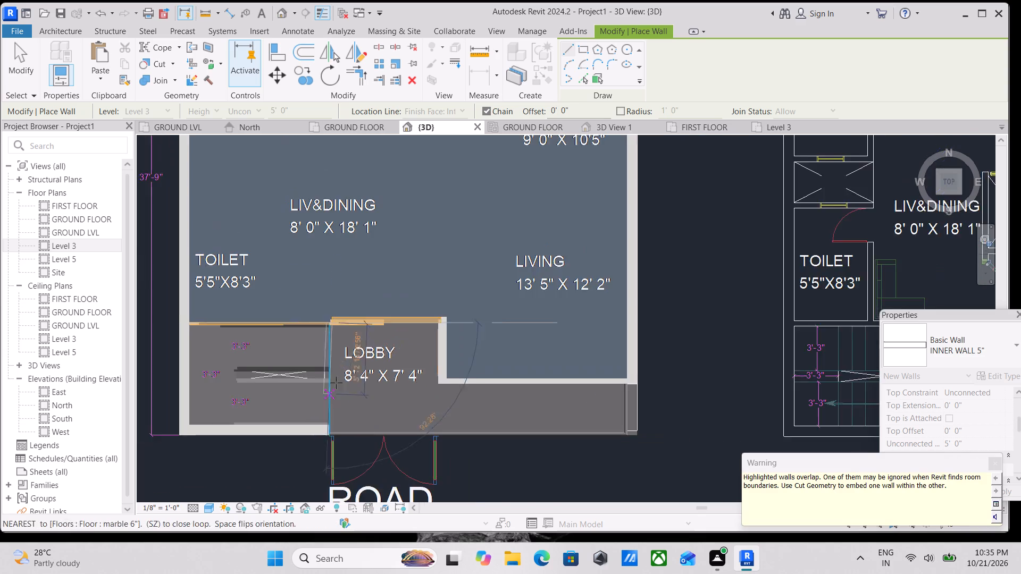
{"action": "middle_click_drag", "start_coordinate": [336, 383], "coordinate": [369, 320]}
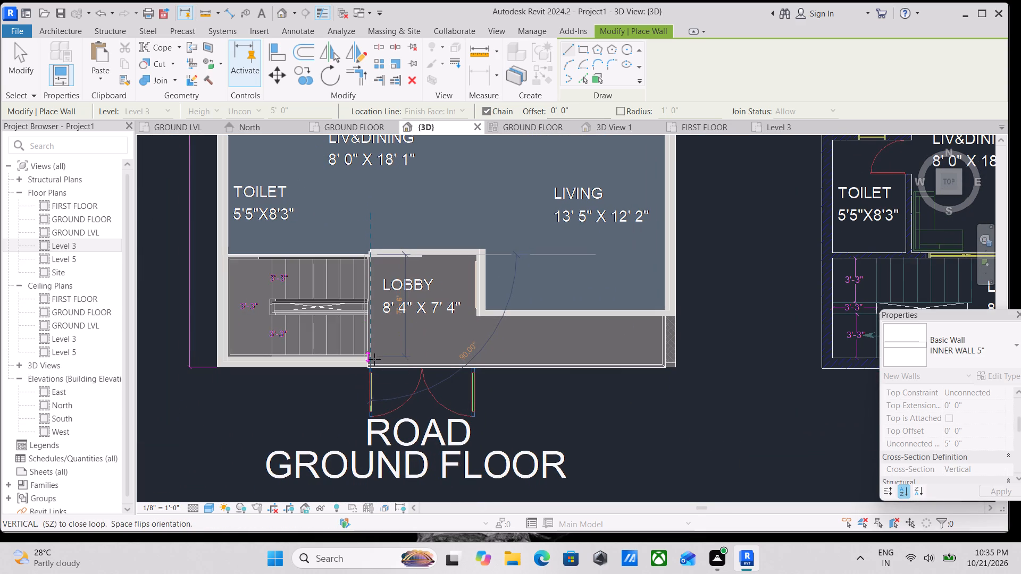
{"action": "key", "text": "Escape"}
Draw a 5' high INNER WALL 5" parapet between the staircase and the lobby, from the front wall to the lobby's back corner.
{"action": "left_click_drag", "start_coordinate": [369, 370], "coordinate": [372, 365]}
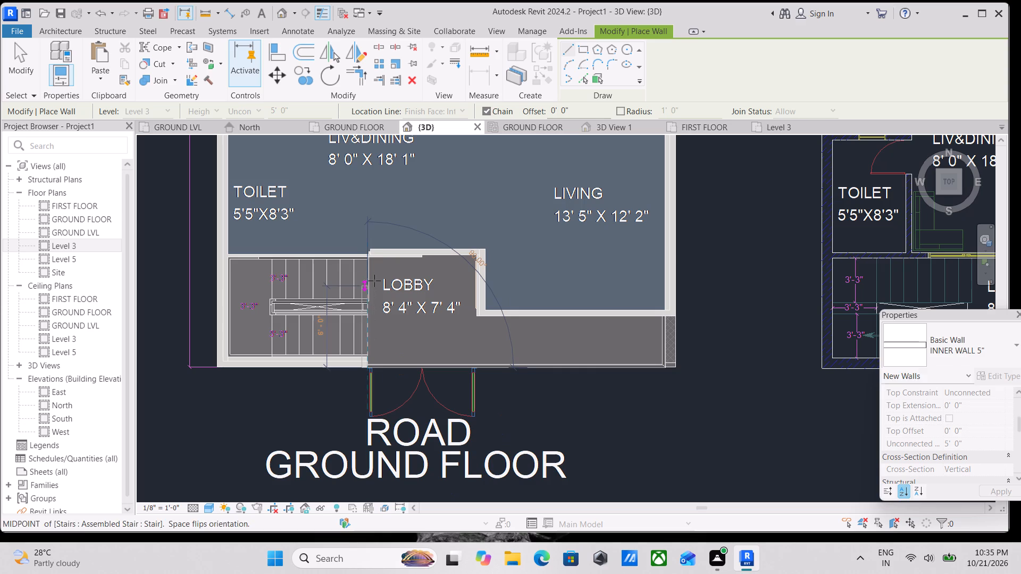
{"action": "left_click", "coordinate": [370, 257]}
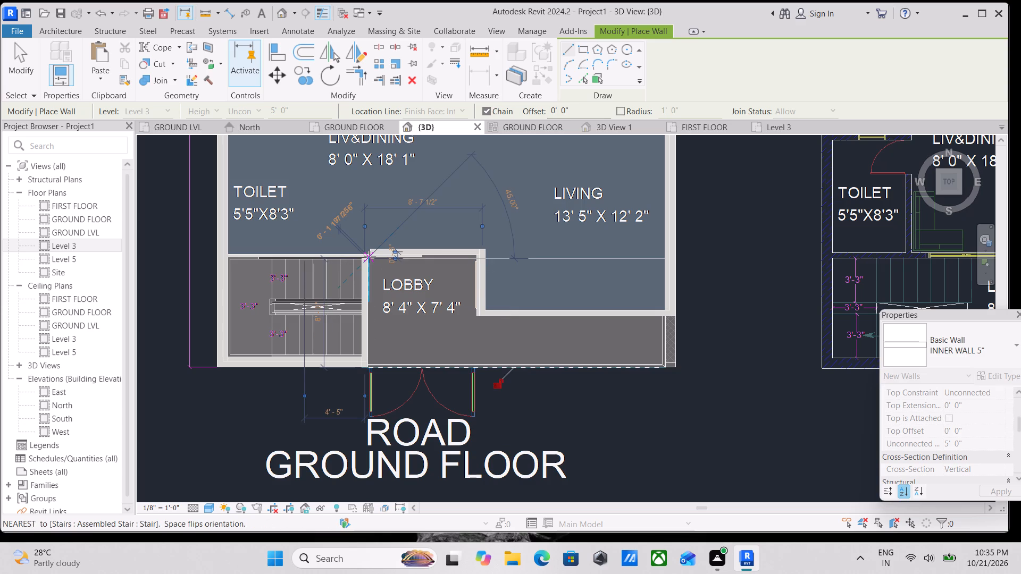
{"action": "key", "text": "Escape"}
{"action": "key", "text": "Escape"}
{"action": "key", "text": "Escape"}
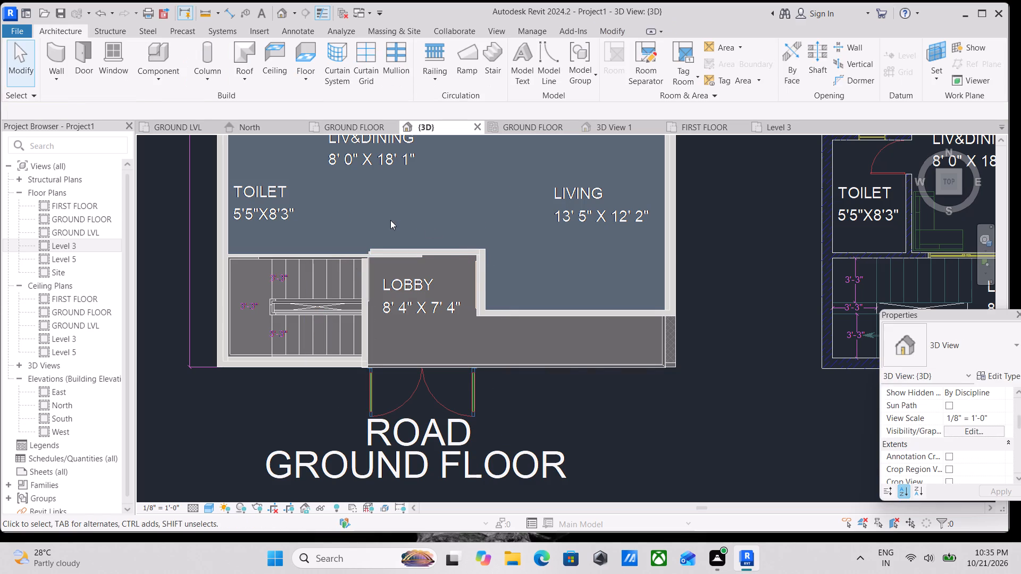
{"action": "key", "text": "Escape"}
Raise the base of the long west parapet wall, leaving the wall about 4' 4" high.
{"action": "scroll", "coordinate": [421, 197], "scroll_direction": "down", "scroll_amount": 6}
{"action": "scroll", "coordinate": [455, 243], "scroll_direction": "down", "scroll_amount": 2}
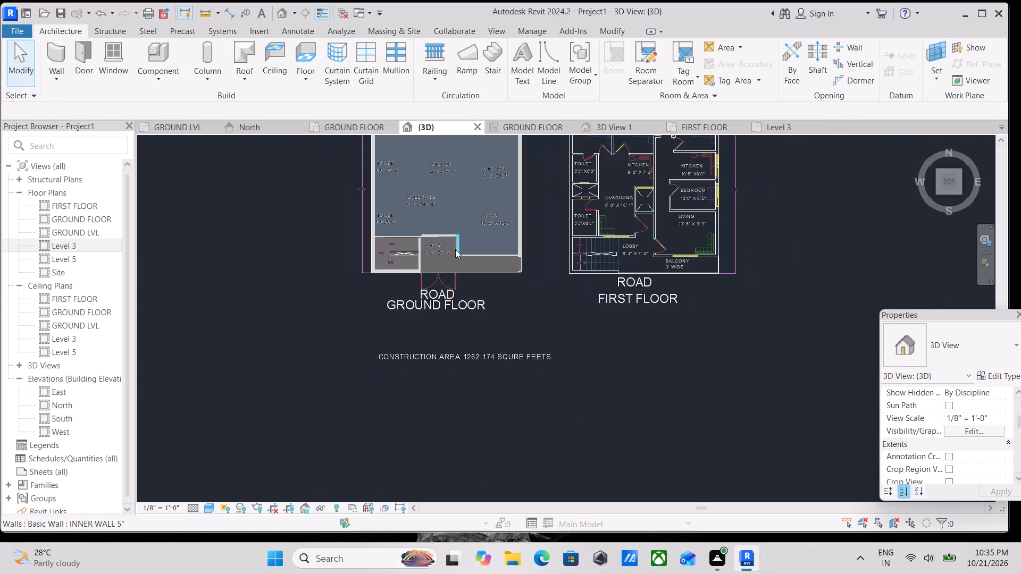
{"action": "middle_click_drag", "start_coordinate": [457, 261], "coordinate": [525, 71], "text": "shift"}
{"action": "middle_click_drag", "start_coordinate": [384, 406], "coordinate": [427, 148]}
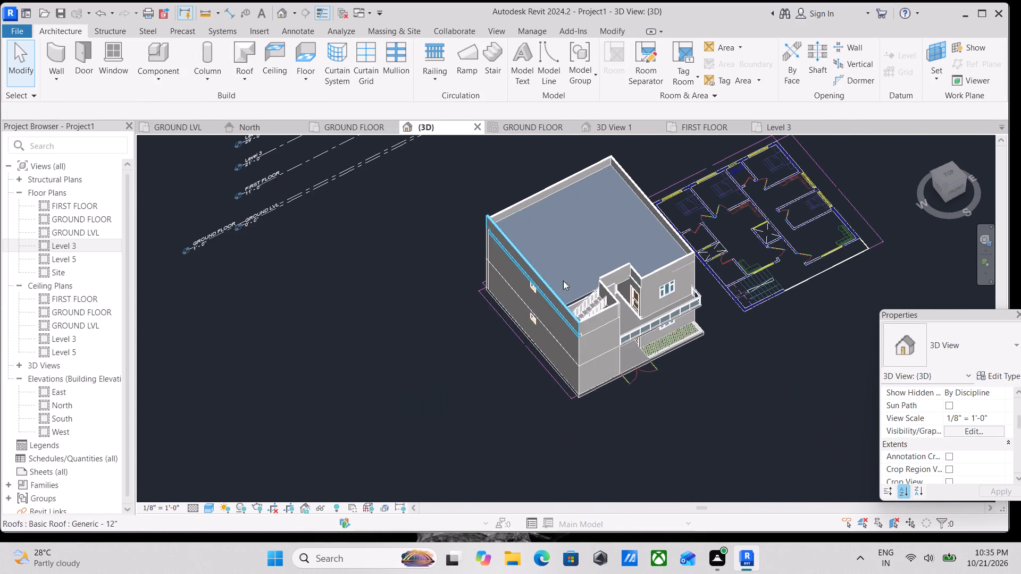
{"action": "scroll", "coordinate": [581, 293], "scroll_direction": "up", "scroll_amount": 2}
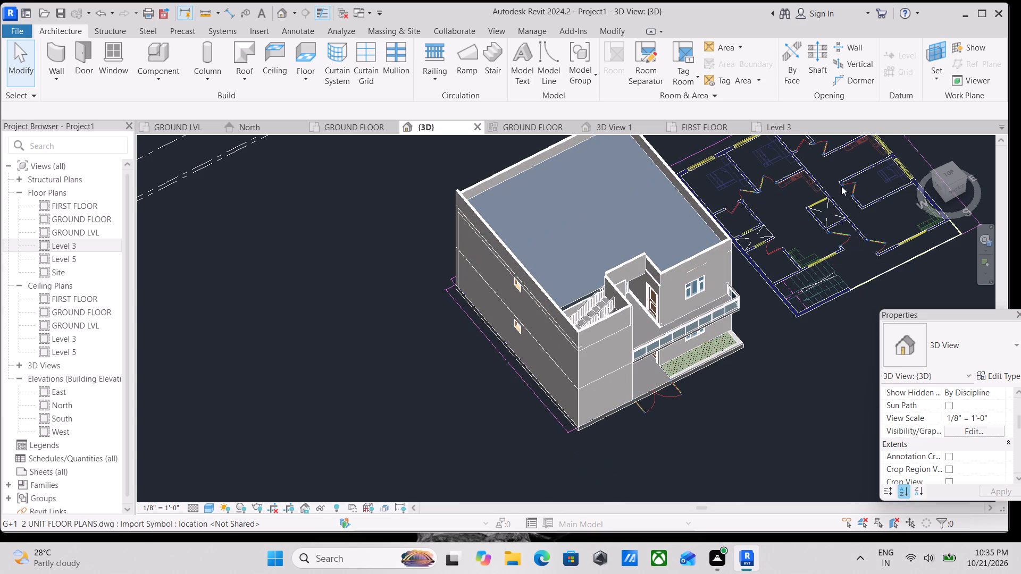
{"action": "left_click", "coordinate": [938, 180]}
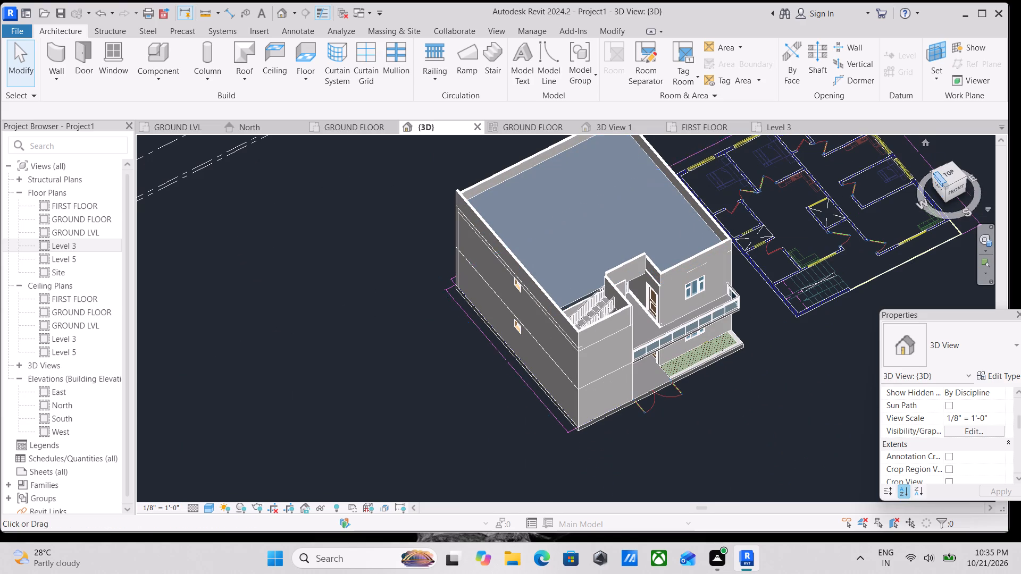
{"action": "left_click", "coordinate": [938, 180]}
{"action": "scroll", "coordinate": [780, 351], "scroll_direction": "up", "scroll_amount": 2}
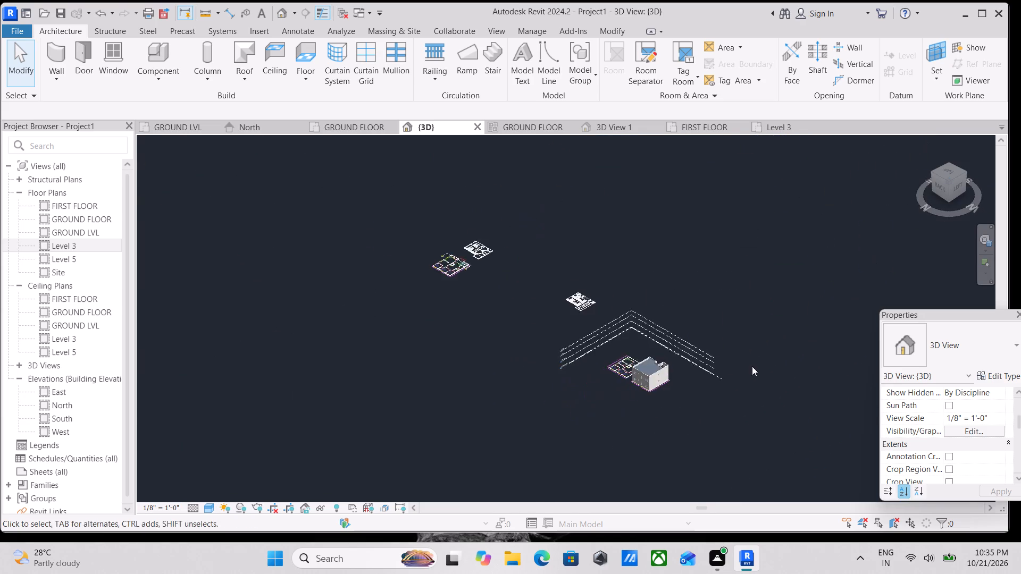
{"action": "scroll", "coordinate": [752, 366], "scroll_direction": "up", "scroll_amount": 6}
{"action": "middle_click_drag", "start_coordinate": [793, 394], "coordinate": [699, 302]}
{"action": "scroll", "coordinate": [741, 354], "scroll_direction": "up", "scroll_amount": 3}
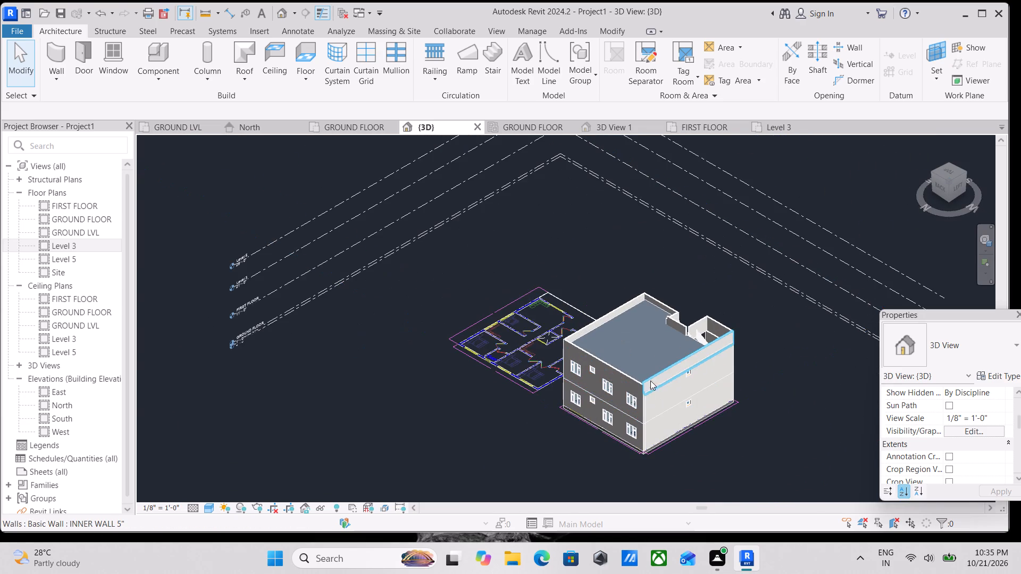
{"action": "left_click", "coordinate": [660, 377]}
{"action": "scroll", "coordinate": [654, 387], "scroll_direction": "up", "scroll_amount": 3}
{"action": "scroll", "coordinate": [637, 338], "scroll_direction": "up", "scroll_amount": 2}
{"action": "scroll", "coordinate": [680, 396], "scroll_direction": "up", "scroll_amount": 2}
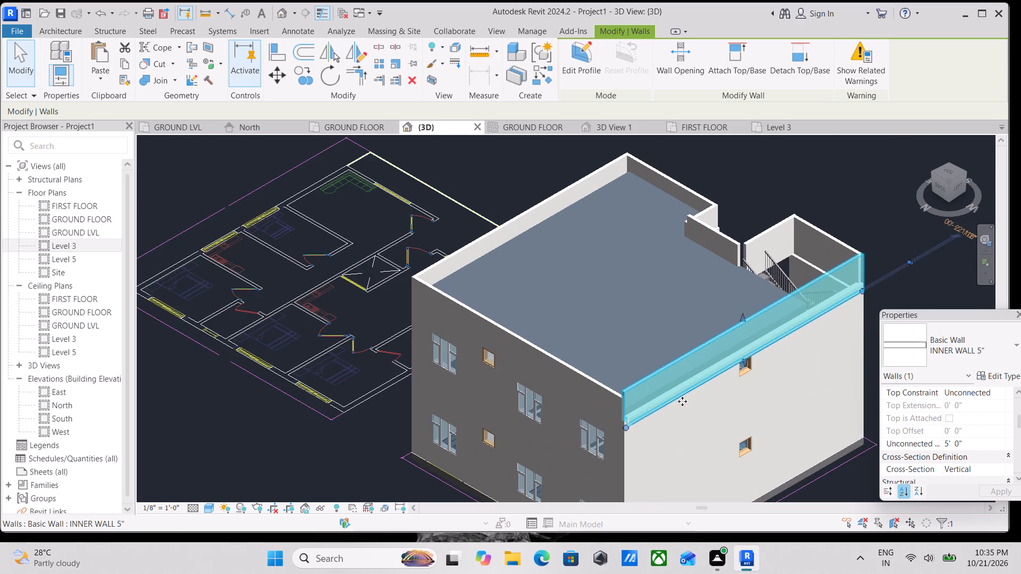
{"action": "key", "text": "Escape"}
{"action": "left_click", "coordinate": [719, 338]}
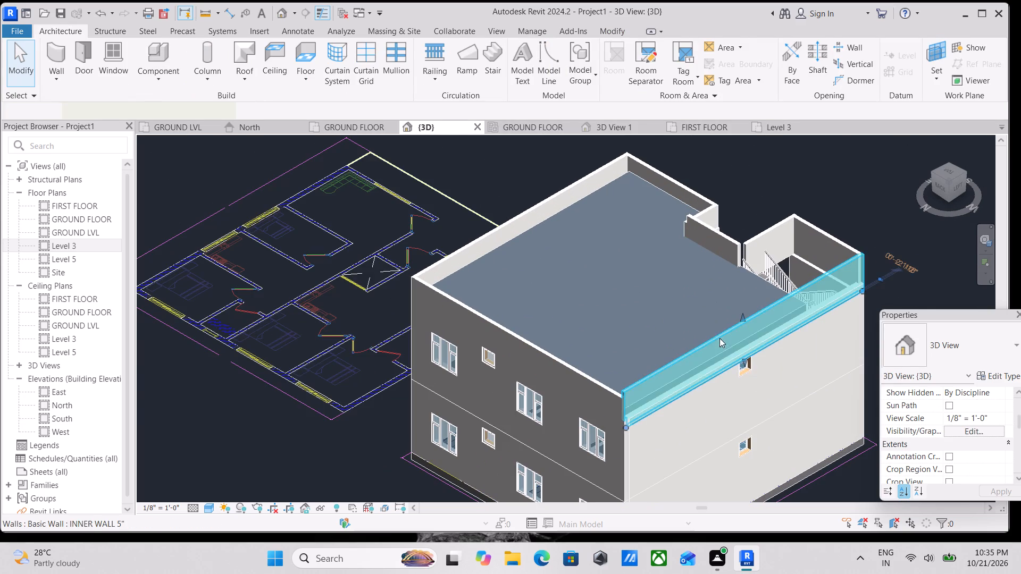
{"action": "scroll", "coordinate": [761, 387], "scroll_direction": "up", "scroll_amount": 5}
{"action": "left_click_drag", "start_coordinate": [736, 335], "coordinate": [732, 329]}
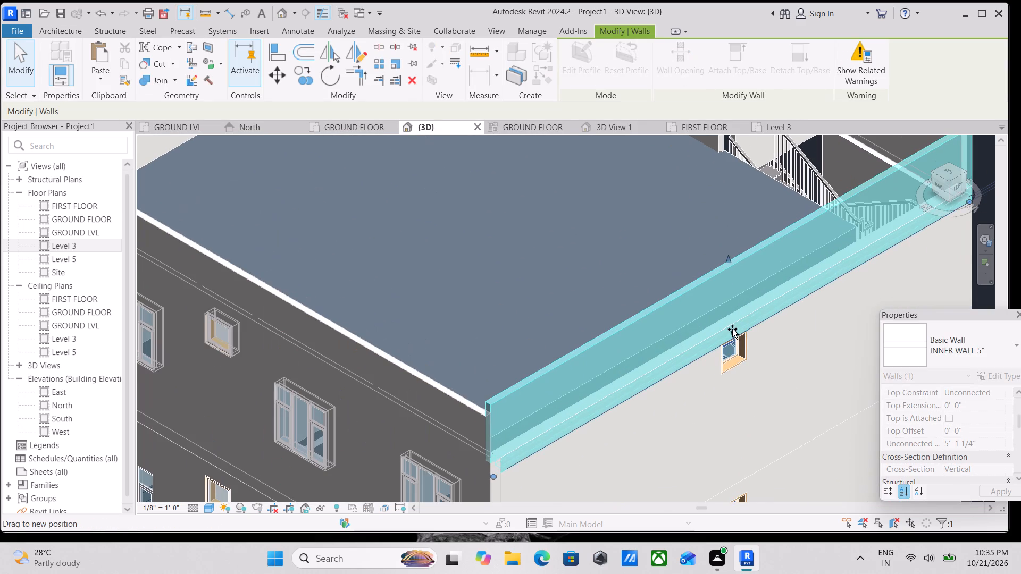
{"action": "left_click_drag", "start_coordinate": [732, 329], "coordinate": [730, 325]}
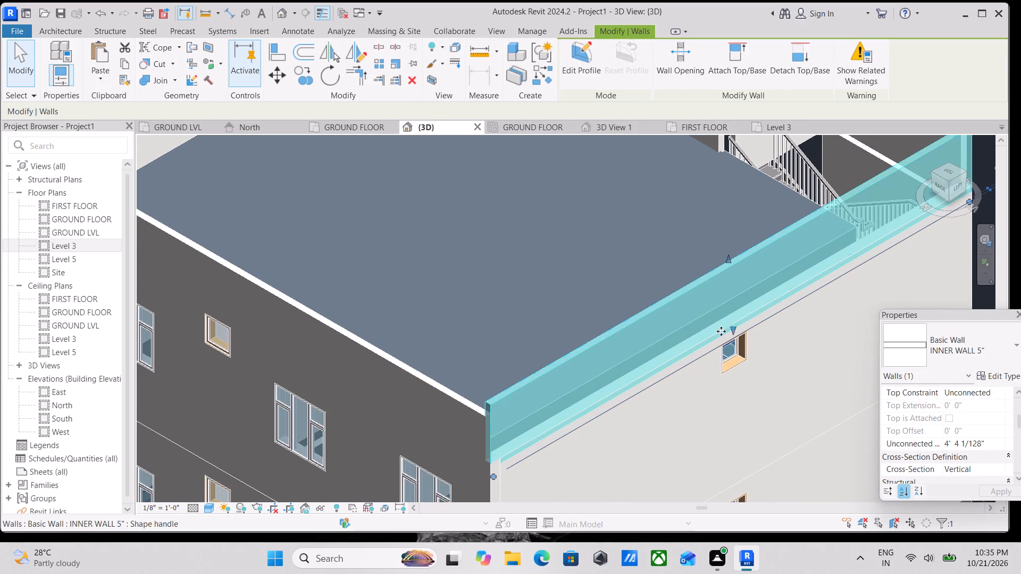
{"action": "key", "text": "Escape"}
{"action": "scroll", "coordinate": [673, 357], "scroll_direction": "down", "scroll_amount": 3}
{"action": "key", "text": "Escape"}
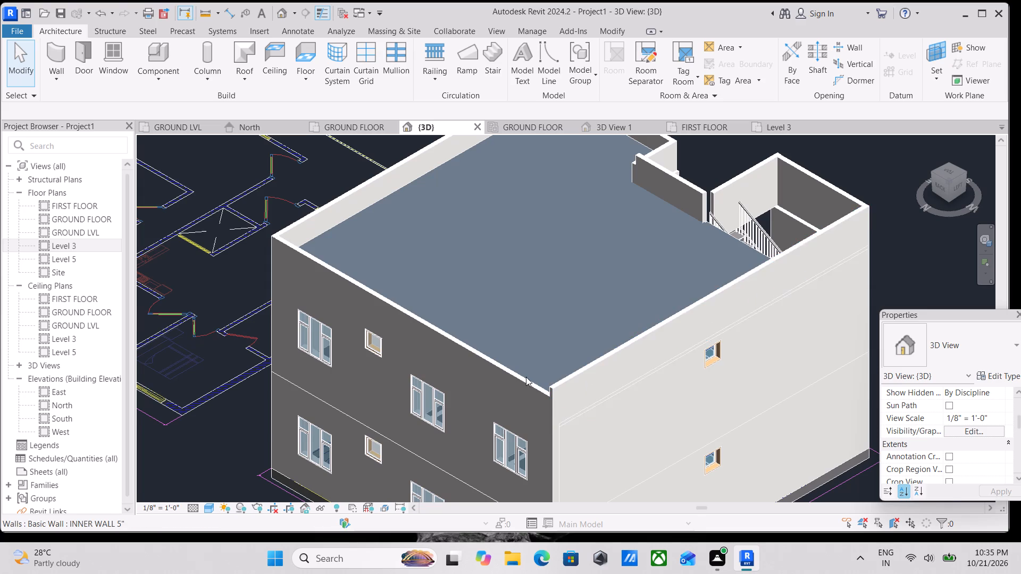
Align the top of the west parapet wall with the top of the rear parapet wall.
{"action": "scroll", "coordinate": [514, 376], "scroll_direction": "up", "scroll_amount": 2}
{"action": "type", "text": "al"}
{"action": "scroll", "coordinate": [566, 366], "scroll_direction": "down", "scroll_amount": 2}
{"action": "middle_click_drag", "start_coordinate": [567, 345], "coordinate": [645, 238], "text": "shift"}
{"action": "scroll", "coordinate": [606, 331], "scroll_direction": "down", "scroll_amount": 1}
{"action": "middle_click_drag", "start_coordinate": [606, 331], "coordinate": [604, 336], "text": "shift"}
{"action": "middle_click_drag", "start_coordinate": [579, 366], "coordinate": [606, 293]}
{"action": "middle_click", "coordinate": [584, 325], "text": "shift"}
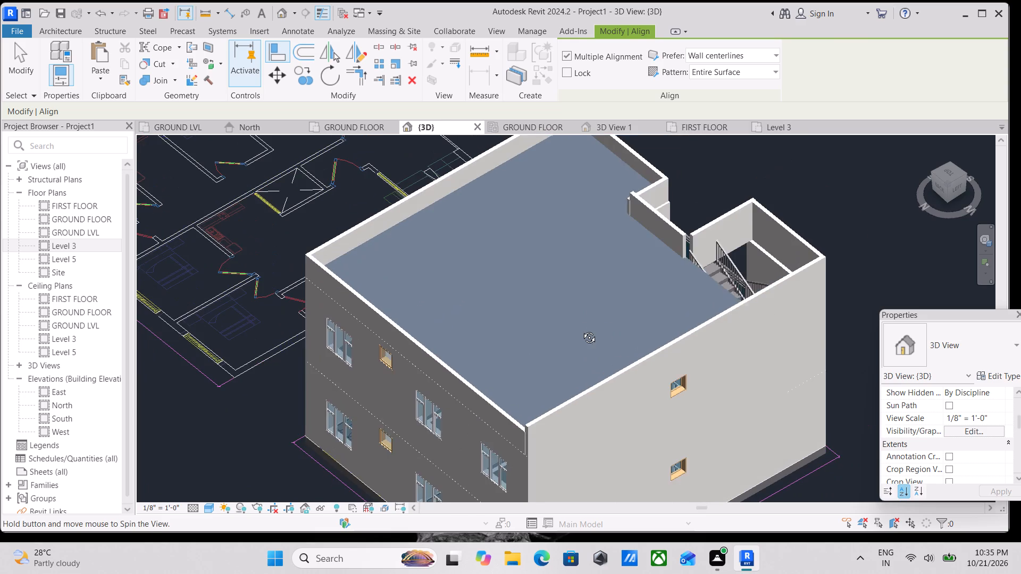
{"action": "scroll", "coordinate": [488, 412], "scroll_direction": "up", "scroll_amount": 4}
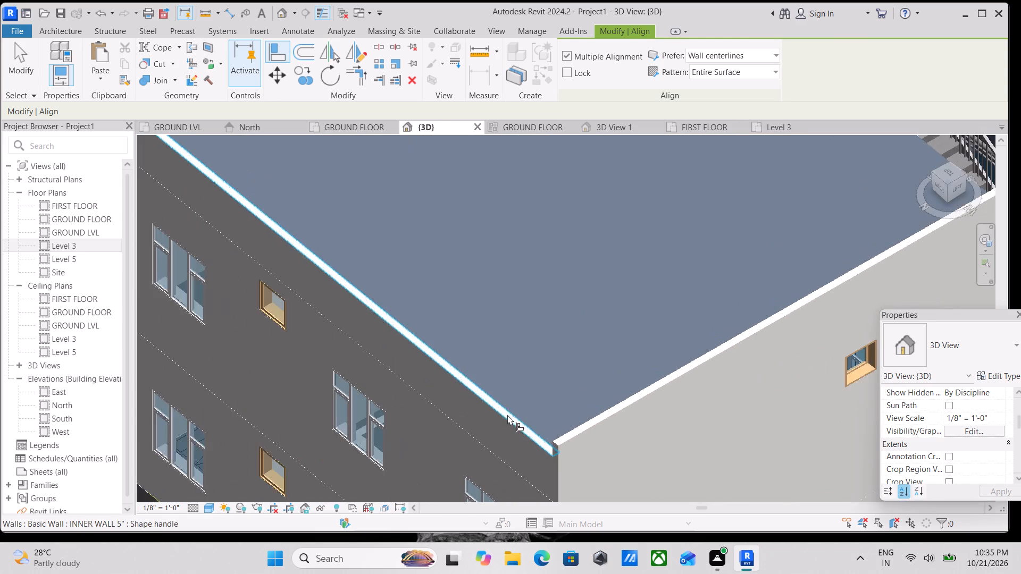
{"action": "scroll", "coordinate": [507, 415], "scroll_direction": "up", "scroll_amount": 3}
{"action": "left_click", "coordinate": [521, 426]}
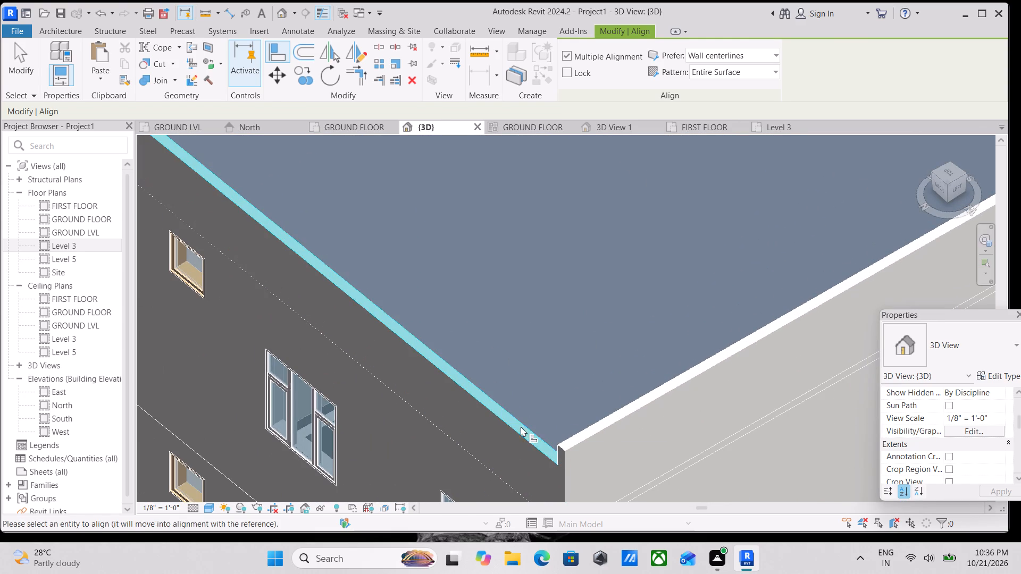
{"action": "left_click", "coordinate": [600, 428]}
Align the tops of the staircase's front and lobby-side parapet walls to the same rear parapet height.
{"action": "scroll", "coordinate": [600, 428], "scroll_direction": "down", "scroll_amount": 2}
{"action": "middle_click_drag", "start_coordinate": [600, 428], "coordinate": [445, 475]}
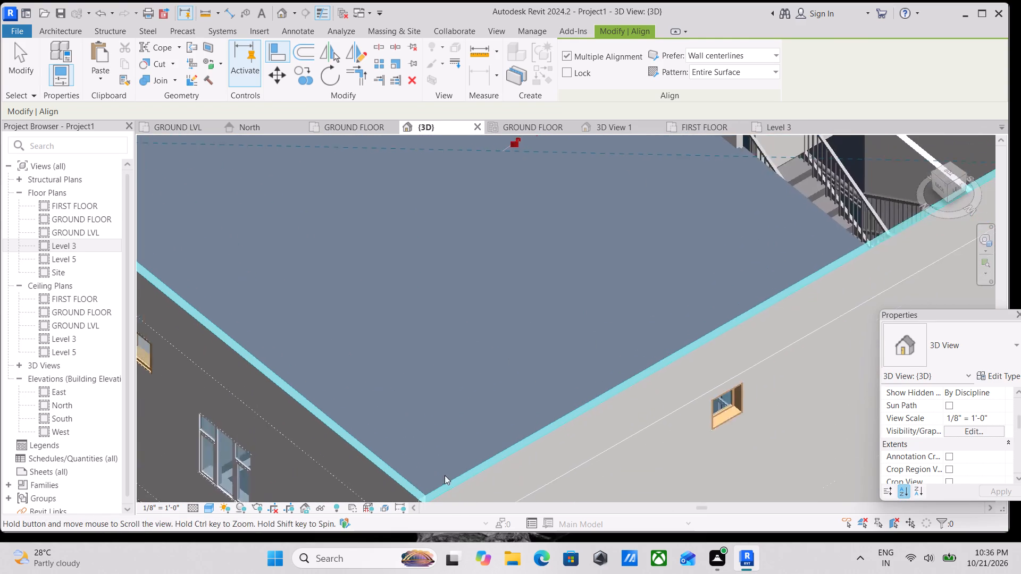
{"action": "middle_click_drag", "start_coordinate": [445, 475], "coordinate": [445, 474]}
{"action": "scroll", "coordinate": [472, 461], "scroll_direction": "down", "scroll_amount": 4}
{"action": "middle_click_drag", "start_coordinate": [472, 461], "coordinate": [295, 517]}
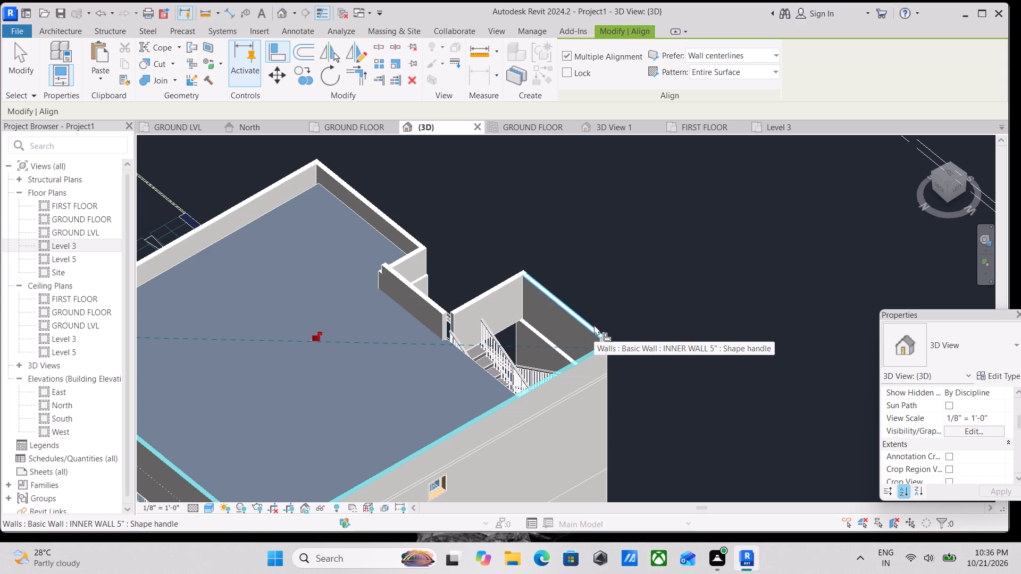
{"action": "left_click", "coordinate": [594, 325]}
{"action": "middle_click_drag", "start_coordinate": [552, 322], "coordinate": [577, 395]}
{"action": "scroll", "coordinate": [576, 395], "scroll_direction": "up", "scroll_amount": 1}
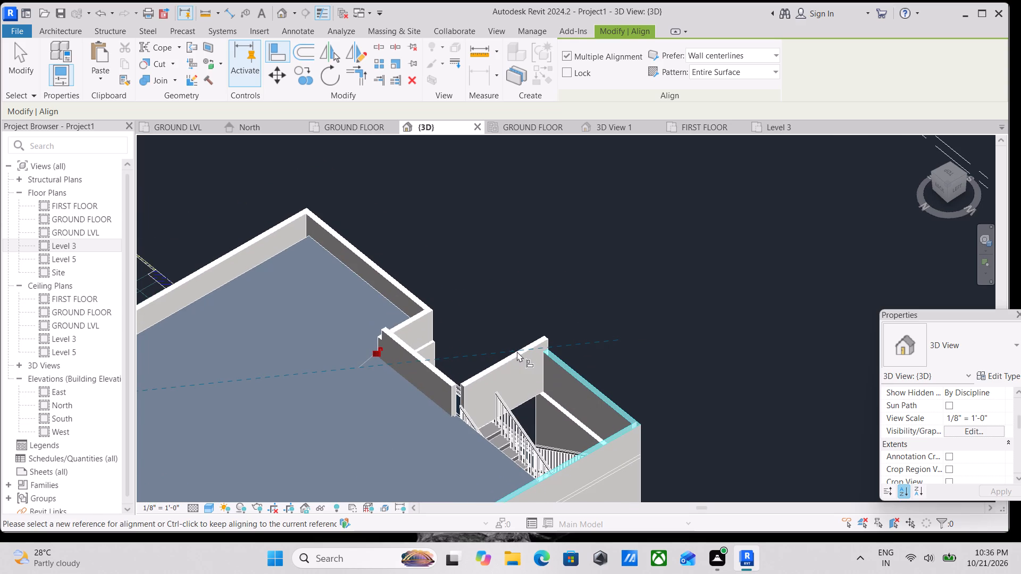
{"action": "left_click", "coordinate": [517, 351]}
{"action": "scroll", "coordinate": [535, 364], "scroll_direction": "down", "scroll_amount": 3}
{"action": "scroll", "coordinate": [572, 390], "scroll_direction": "down", "scroll_amount": 2}
{"action": "key", "text": "Escape"}
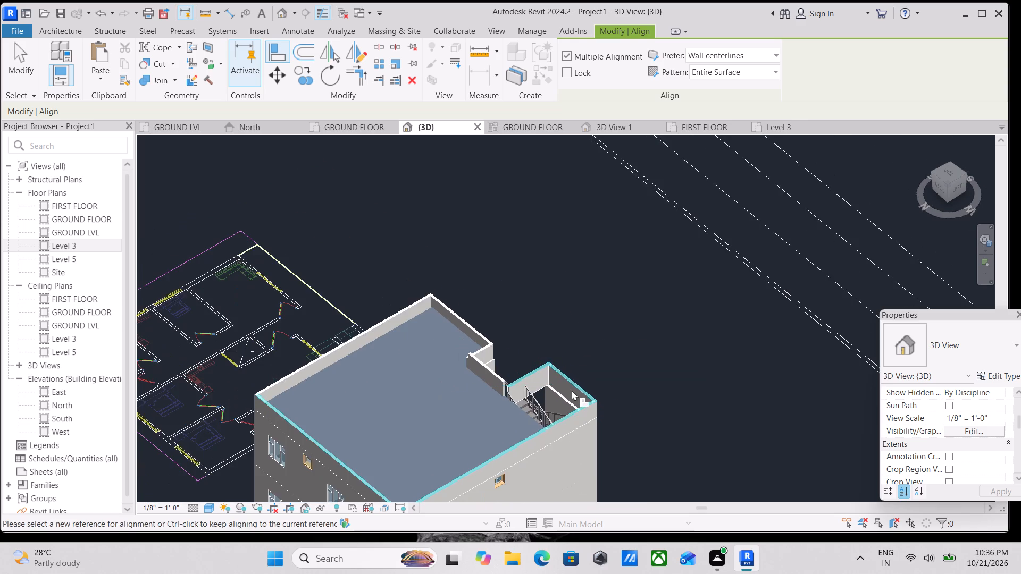
{"action": "scroll", "coordinate": [586, 410], "scroll_direction": "down", "scroll_amount": 3}
{"action": "key", "text": "Escape"}
Adjust the base of the long west parapet wall just above Level 3, viewing the building from the side.
{"action": "scroll", "coordinate": [587, 410], "scroll_direction": "down", "scroll_amount": 5}
{"action": "middle_click_drag", "start_coordinate": [587, 410], "coordinate": [381, 360], "text": "shift"}
{"action": "middle_click_drag", "start_coordinate": [381, 360], "coordinate": [797, 334], "text": "shift"}
{"action": "scroll", "coordinate": [781, 331], "scroll_direction": "down", "scroll_amount": 1}
{"action": "middle_click_drag", "start_coordinate": [774, 319], "coordinate": [572, 403], "text": "shift"}
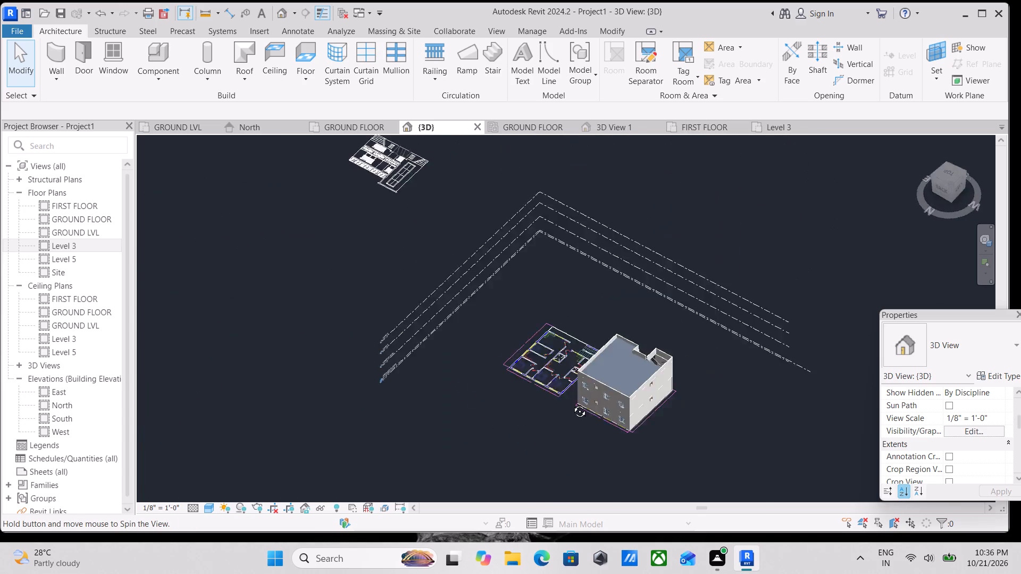
{"action": "middle_click_drag", "start_coordinate": [572, 403], "coordinate": [329, 321], "text": "shift"}
{"action": "middle_click_drag", "start_coordinate": [332, 320], "coordinate": [737, 355]}
{"action": "scroll", "coordinate": [430, 315], "scroll_direction": "up", "scroll_amount": 5}
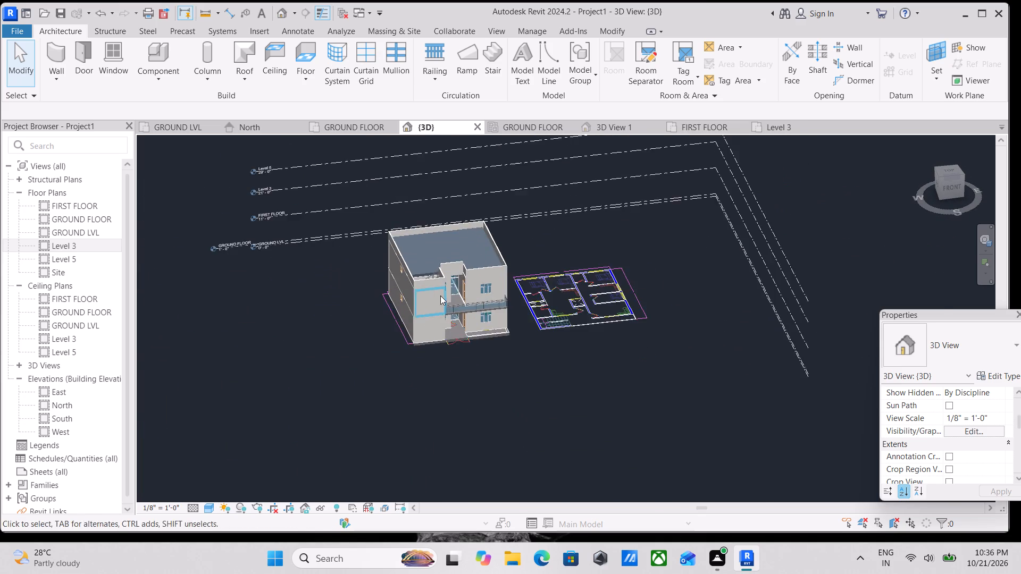
{"action": "scroll", "coordinate": [440, 296], "scroll_direction": "up", "scroll_amount": 8}
{"action": "middle_click_drag", "start_coordinate": [413, 311], "coordinate": [431, 346]}
{"action": "left_click", "coordinate": [347, 285]}
{"action": "scroll", "coordinate": [350, 327], "scroll_direction": "up", "scroll_amount": 2}
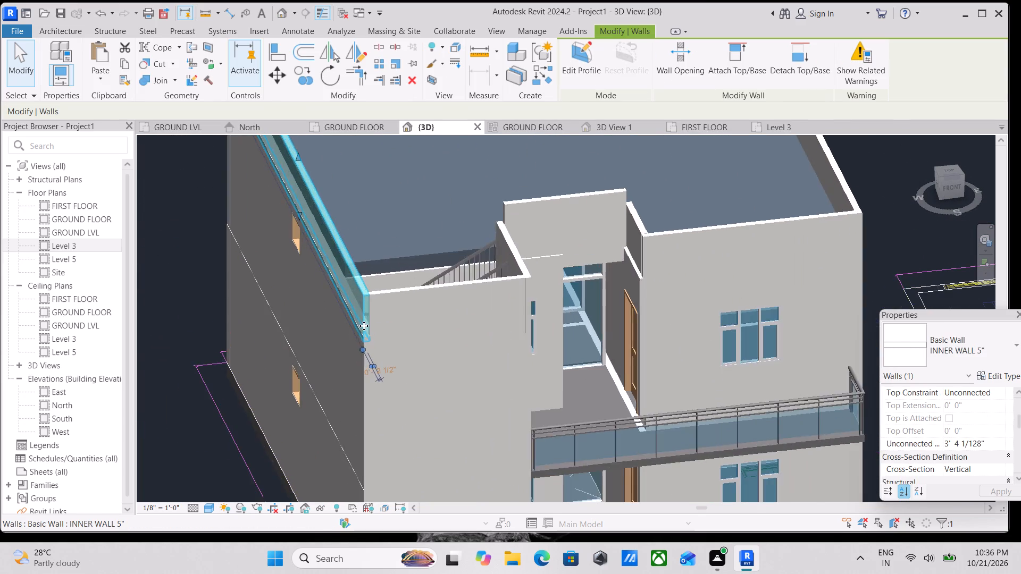
{"action": "middle_click_drag", "start_coordinate": [364, 326], "coordinate": [405, 376]}
{"action": "scroll", "coordinate": [427, 368], "scroll_direction": "down", "scroll_amount": 3}
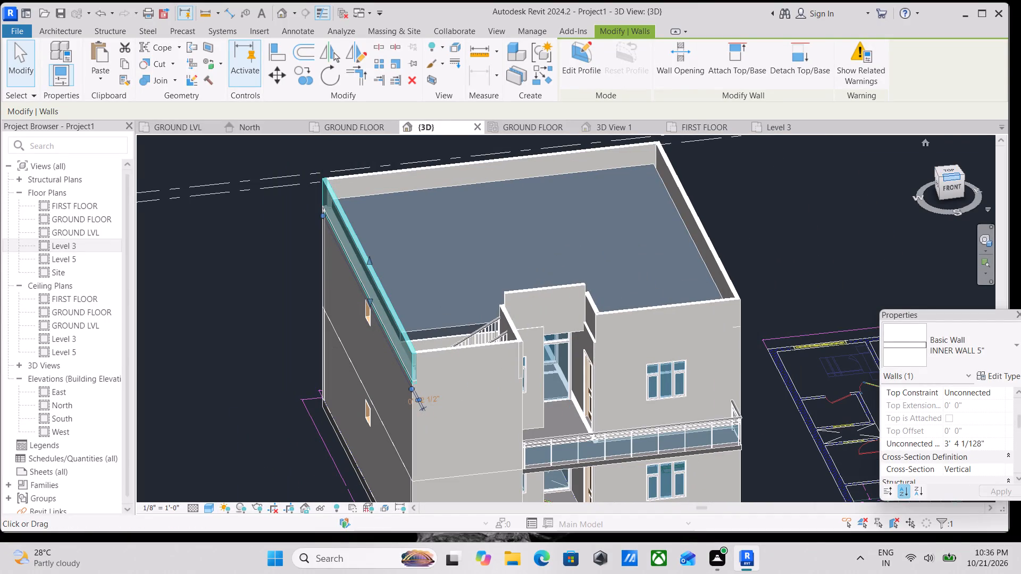
{"action": "left_click", "coordinate": [940, 185]}
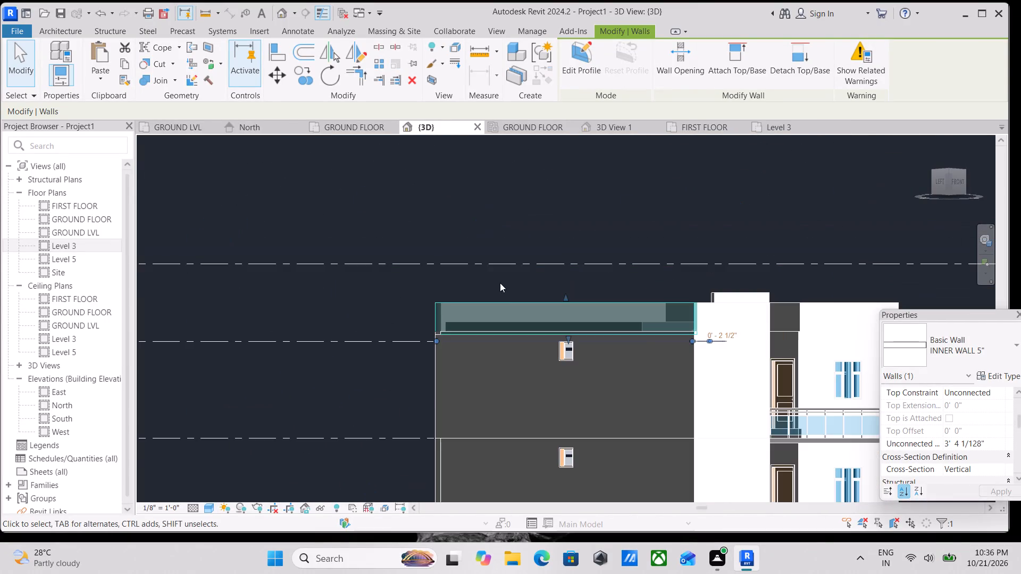
{"action": "scroll", "coordinate": [515, 307], "scroll_direction": "up", "scroll_amount": 4}
{"action": "left_click_drag", "start_coordinate": [602, 354], "coordinate": [608, 342]}
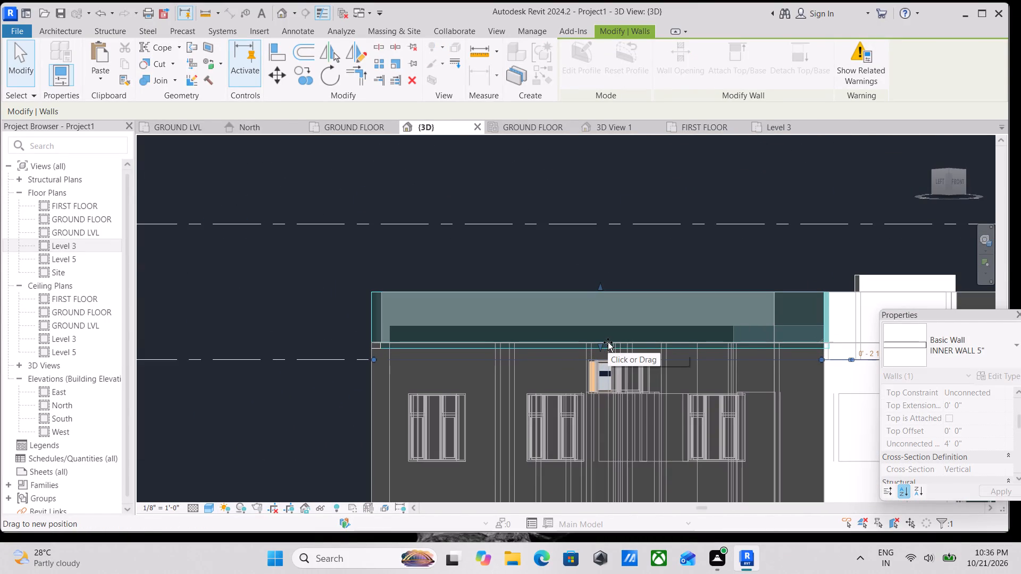
{"action": "left_click_drag", "start_coordinate": [608, 342], "coordinate": [609, 348]}
{"action": "scroll", "coordinate": [609, 348], "scroll_direction": "down", "scroll_amount": 2}
{"action": "key", "text": "Escape"}
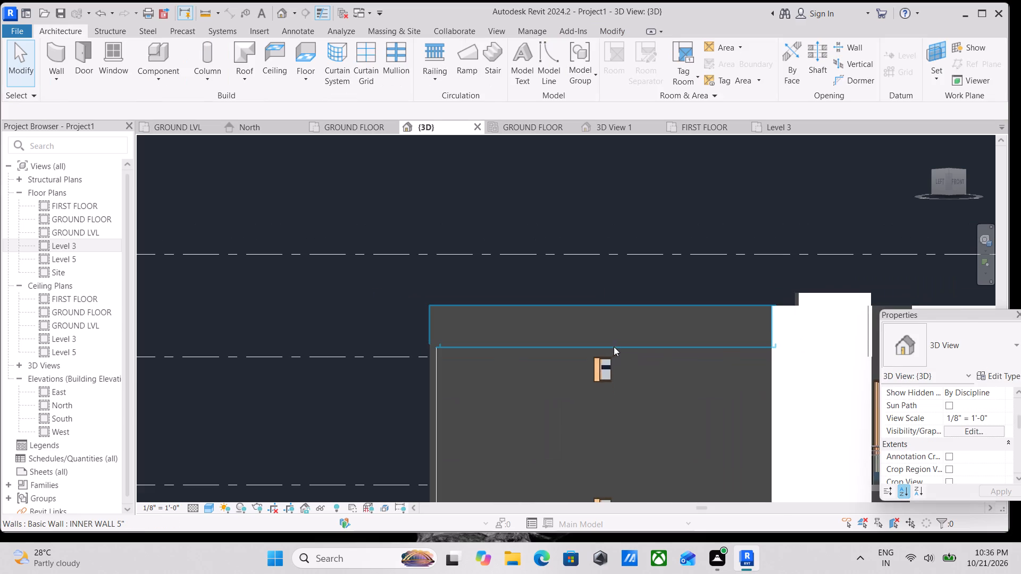
{"action": "scroll", "coordinate": [672, 327], "scroll_direction": "down", "scroll_amount": 3}
{"action": "key", "text": "Escape"}
Raise the top of the staircase's front parapet wall, making the wall about 11' 8" high.
{"action": "scroll", "coordinate": [673, 327], "scroll_direction": "down", "scroll_amount": 5}
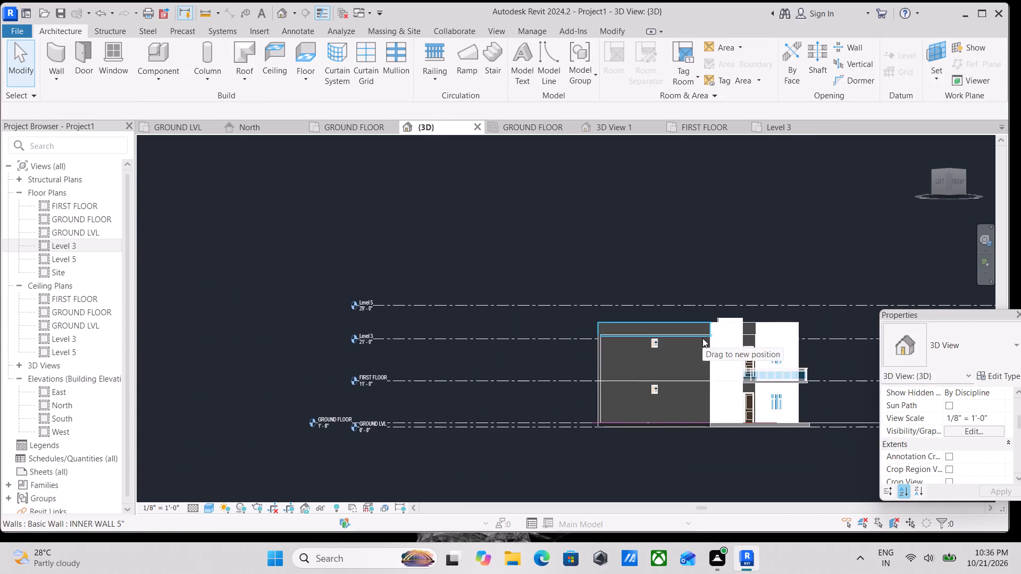
{"action": "scroll", "coordinate": [703, 332], "scroll_direction": "down", "scroll_amount": 1}
{"action": "middle_click_drag", "start_coordinate": [703, 332], "coordinate": [523, 444], "text": "shift"}
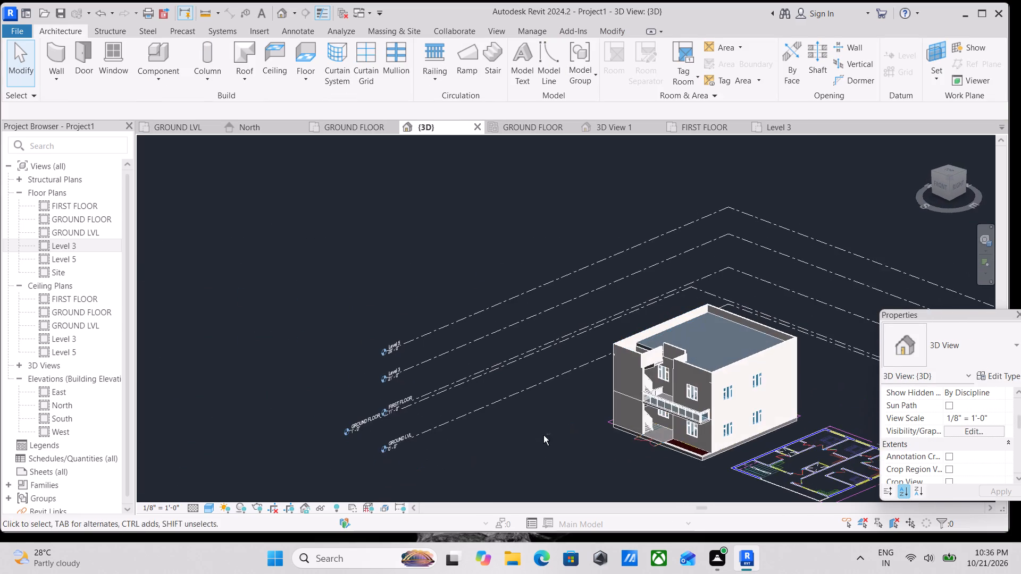
{"action": "scroll", "coordinate": [718, 337], "scroll_direction": "up", "scroll_amount": 2}
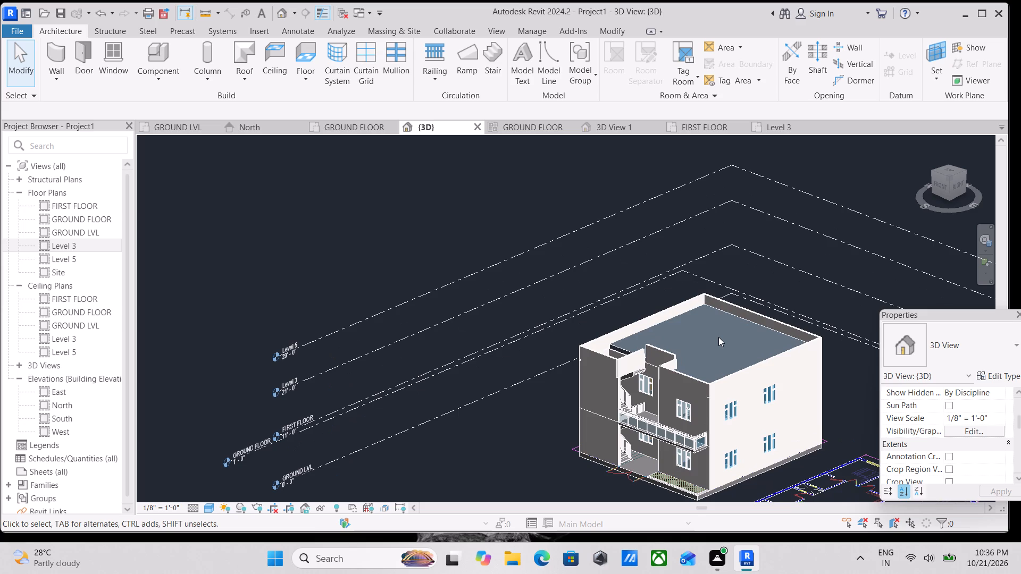
{"action": "scroll", "coordinate": [647, 368], "scroll_direction": "up", "scroll_amount": 4}
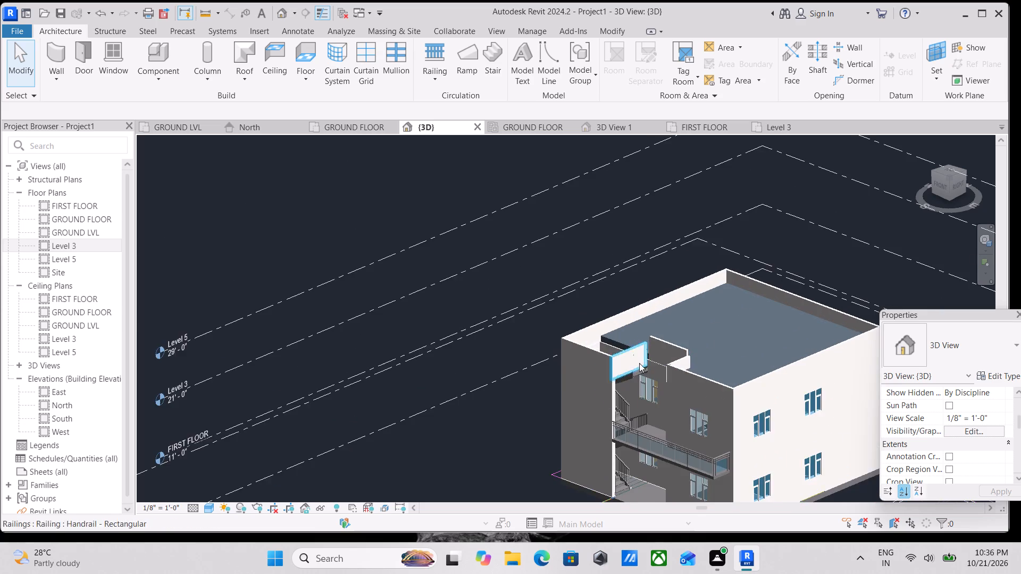
{"action": "scroll", "coordinate": [639, 363], "scroll_direction": "up", "scroll_amount": 4}
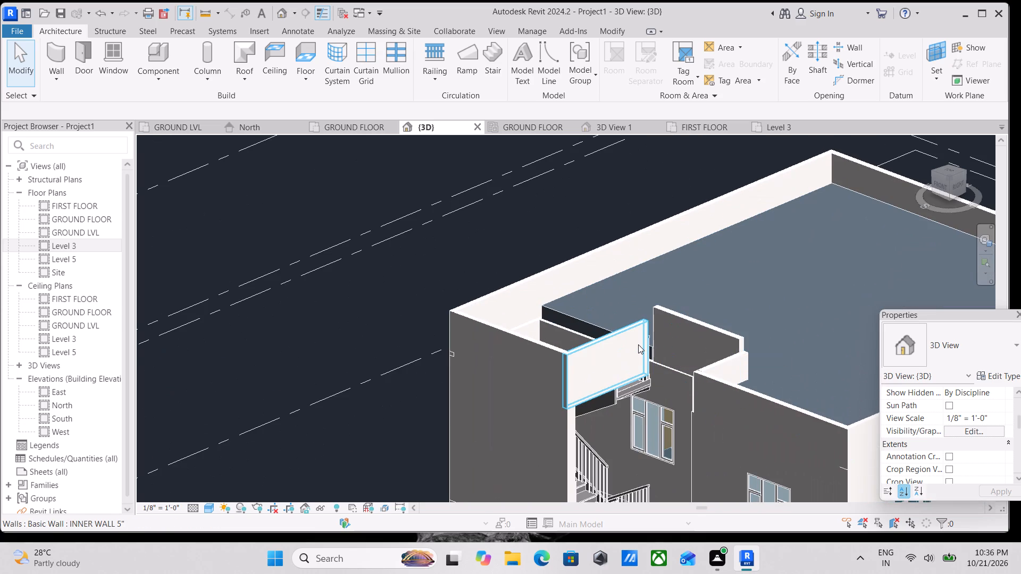
{"action": "scroll", "coordinate": [694, 345], "scroll_direction": "up", "scroll_amount": 3}
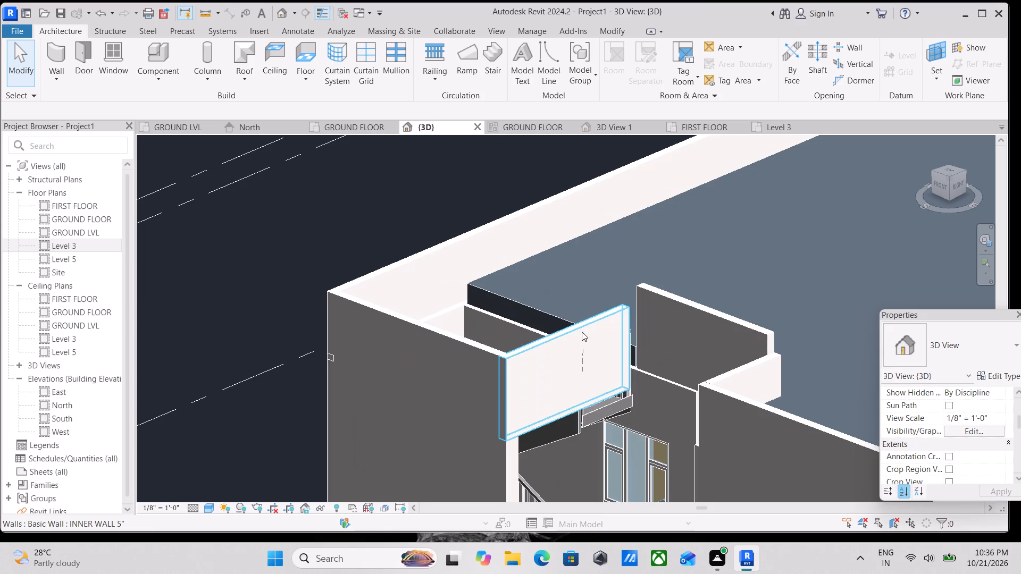
{"action": "left_click", "coordinate": [582, 332]}
{"action": "scroll", "coordinate": [635, 386], "scroll_direction": "down", "scroll_amount": 5}
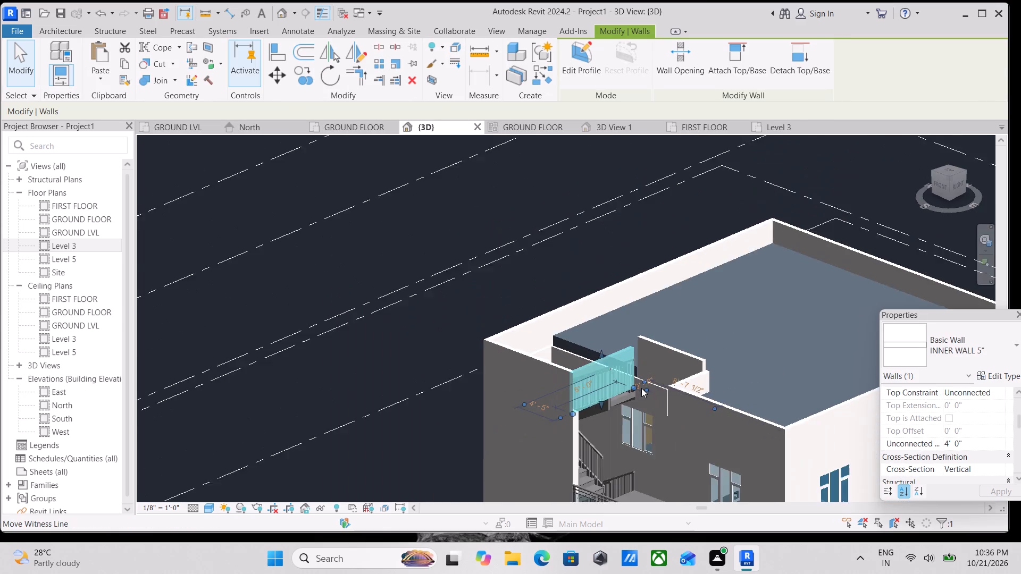
{"action": "scroll", "coordinate": [641, 388], "scroll_direction": "down", "scroll_amount": 1}
{"action": "middle_click", "coordinate": [641, 388]}
{"action": "middle_click_drag", "start_coordinate": [629, 326], "coordinate": [641, 354]}
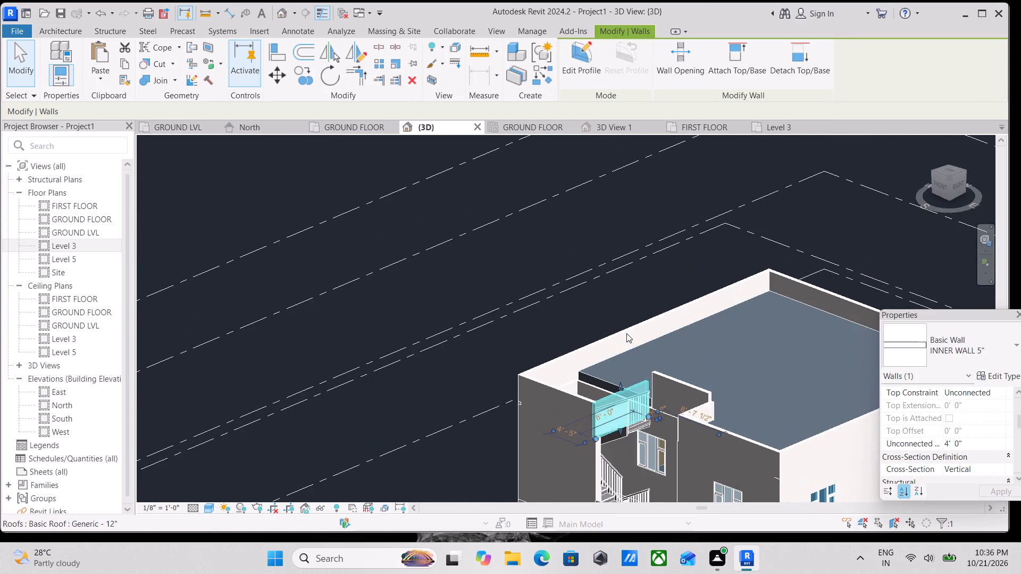
{"action": "middle_click_drag", "start_coordinate": [625, 333], "coordinate": [634, 352]}
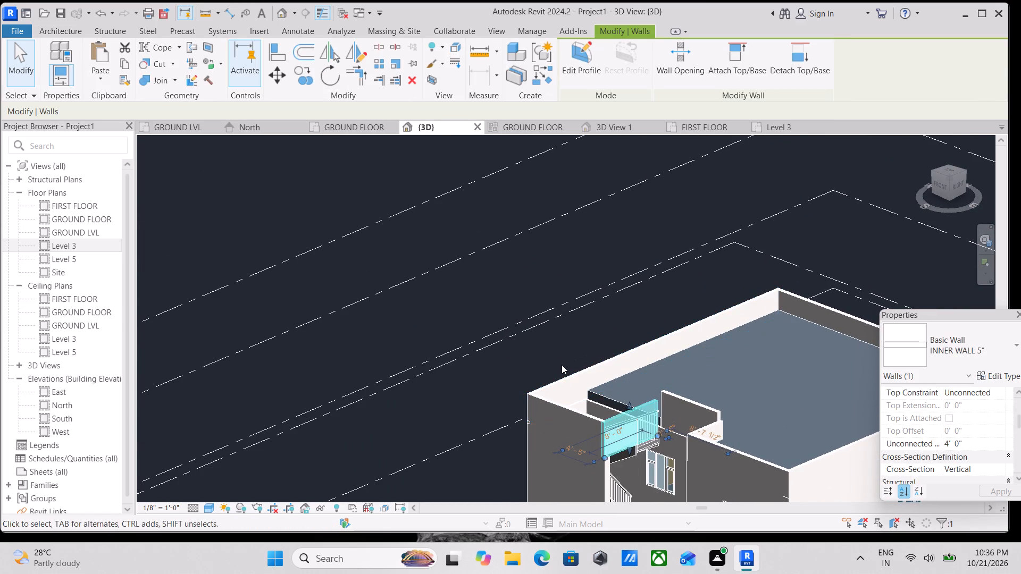
{"action": "middle_click_drag", "start_coordinate": [562, 365], "coordinate": [640, 304]}
{"action": "left_click", "coordinate": [636, 343]}
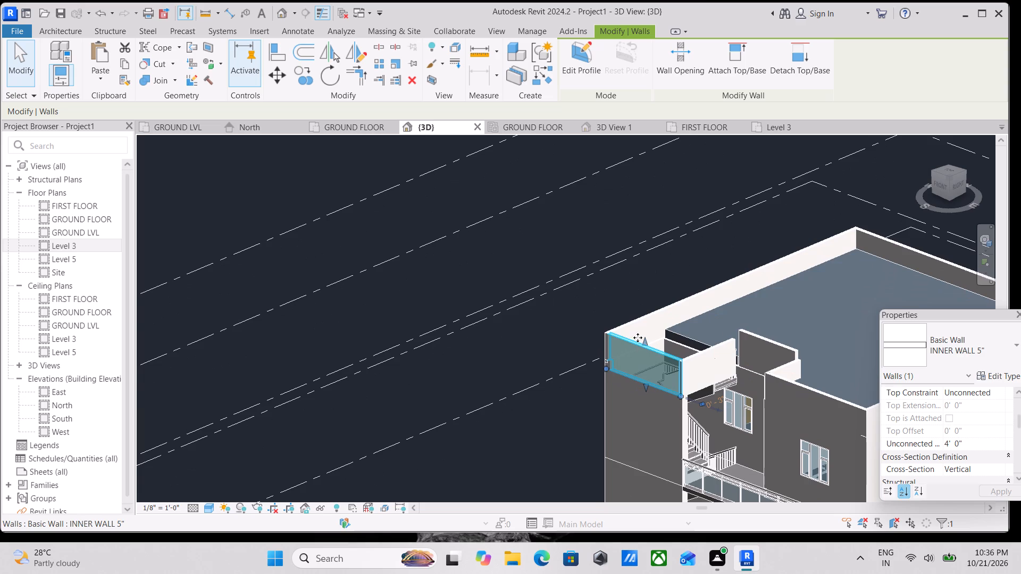
{"action": "left_click_drag", "start_coordinate": [643, 337], "coordinate": [648, 292]}
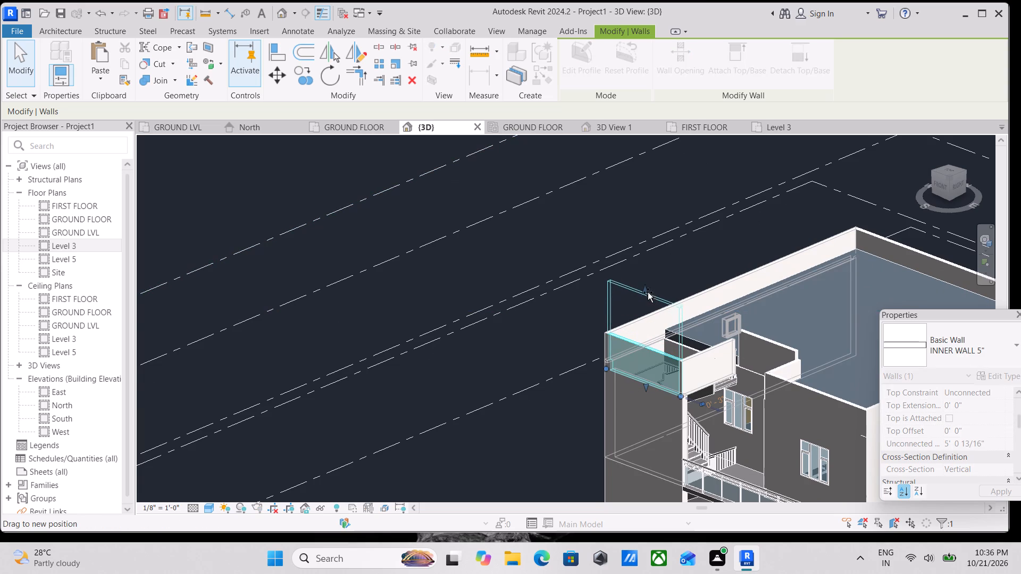
{"action": "left_click_drag", "start_coordinate": [648, 292], "coordinate": [651, 278]}
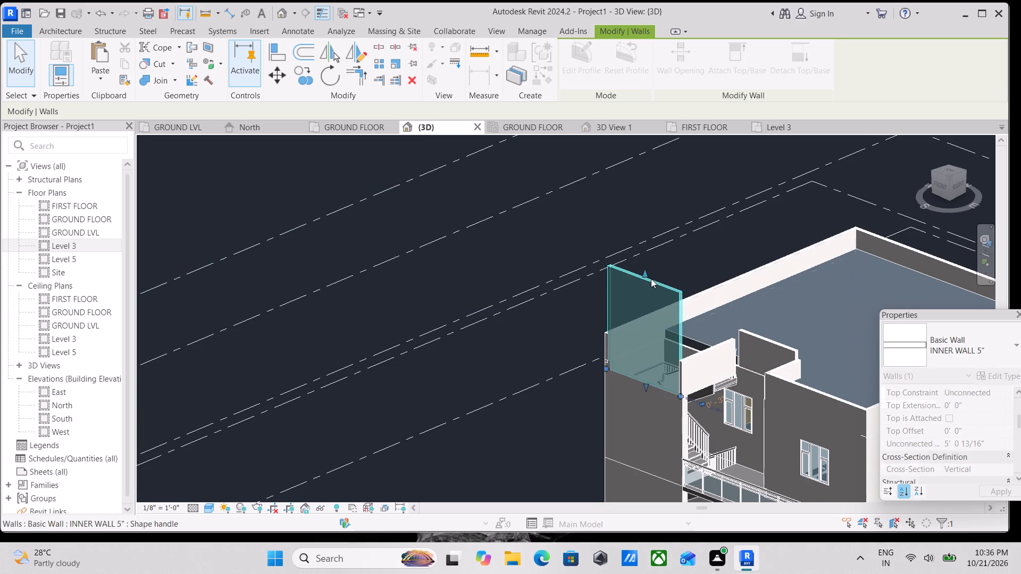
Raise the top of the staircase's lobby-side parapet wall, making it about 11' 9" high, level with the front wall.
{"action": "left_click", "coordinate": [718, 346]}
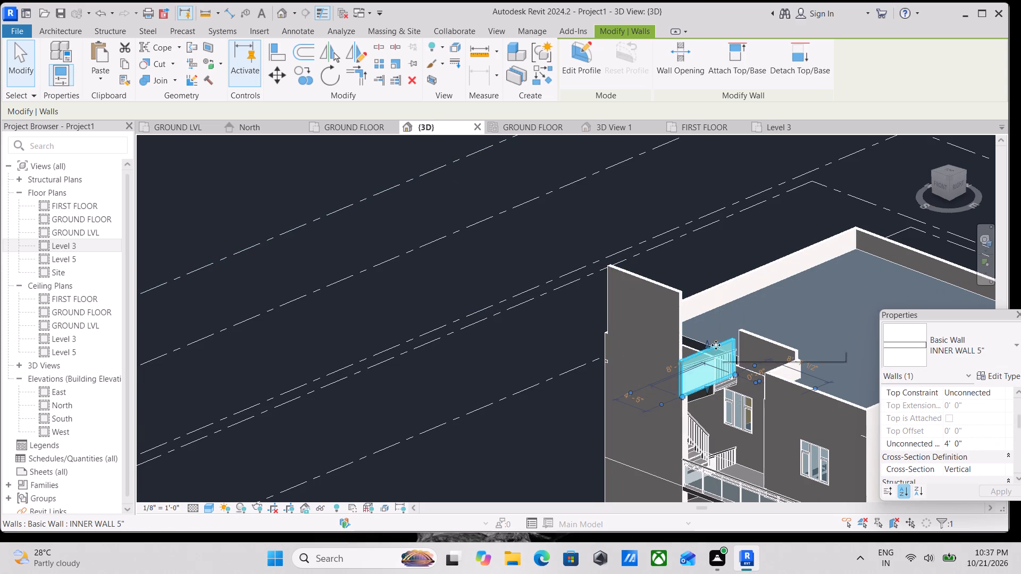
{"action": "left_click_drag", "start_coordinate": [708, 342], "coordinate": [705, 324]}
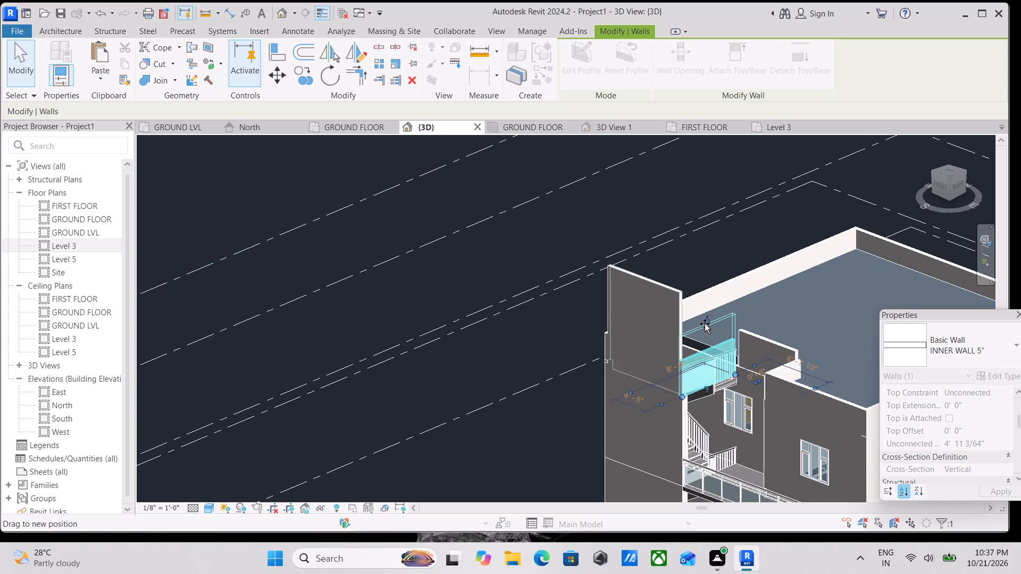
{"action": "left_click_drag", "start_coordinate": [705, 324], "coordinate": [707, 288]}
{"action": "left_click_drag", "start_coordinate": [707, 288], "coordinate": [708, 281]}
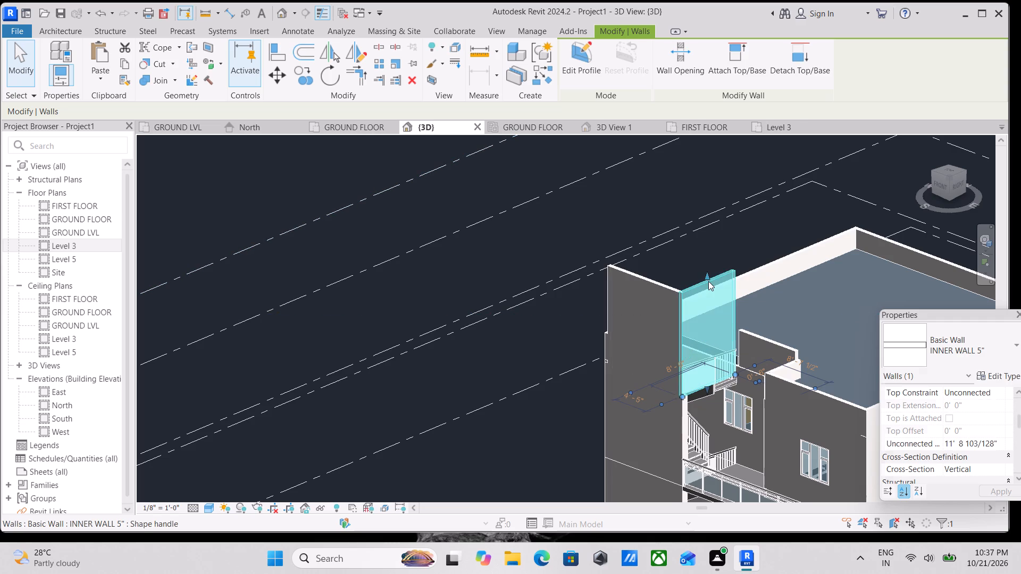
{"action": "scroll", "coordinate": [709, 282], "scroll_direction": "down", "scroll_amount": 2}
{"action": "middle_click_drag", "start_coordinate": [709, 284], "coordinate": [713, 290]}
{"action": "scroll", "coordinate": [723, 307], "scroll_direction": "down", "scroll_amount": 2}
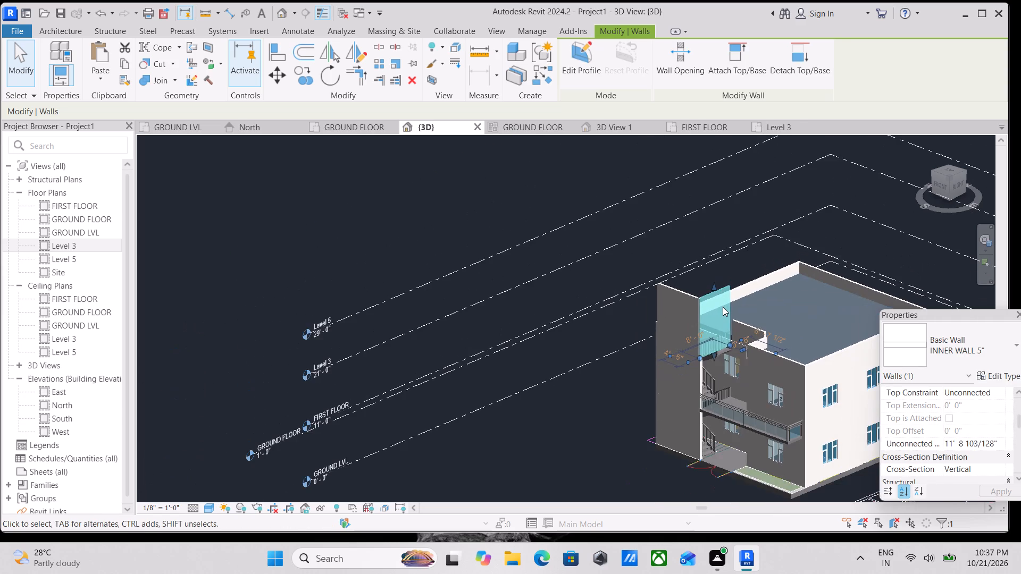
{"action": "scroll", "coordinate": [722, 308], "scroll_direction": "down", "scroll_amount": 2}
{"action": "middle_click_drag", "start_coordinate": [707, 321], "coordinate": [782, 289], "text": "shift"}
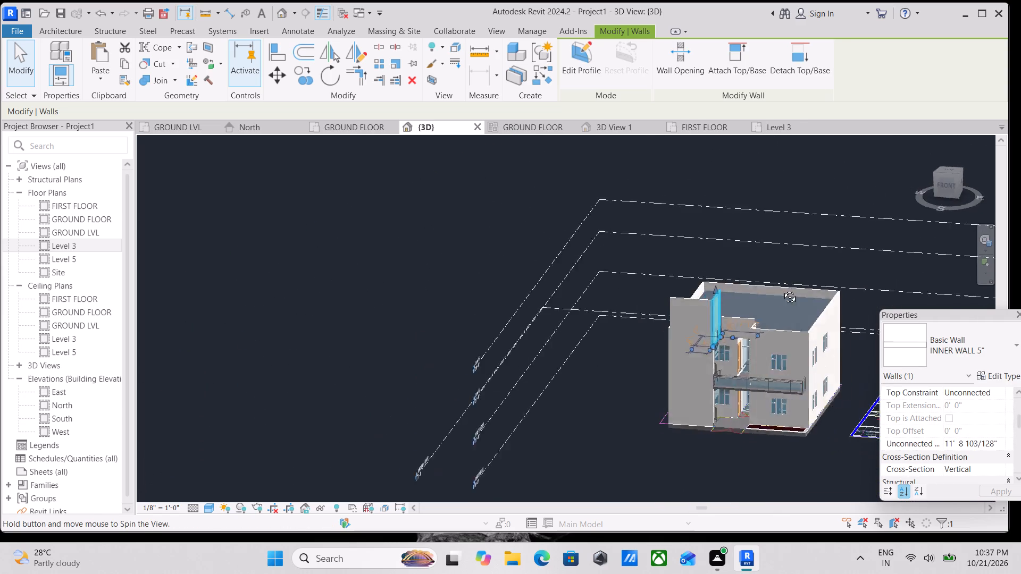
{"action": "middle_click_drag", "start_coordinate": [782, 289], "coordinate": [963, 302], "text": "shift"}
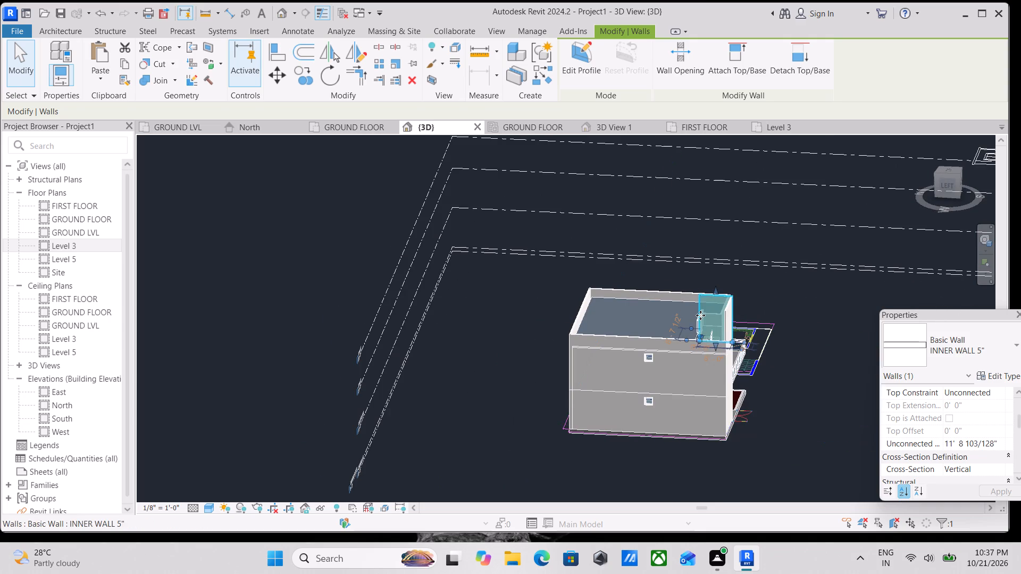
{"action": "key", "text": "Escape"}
Set the unconnected height of the staircase's lobby-side INNER WALL 5" wall to 7'.
{"action": "middle_click_drag", "start_coordinate": [656, 330], "coordinate": [684, 383]}
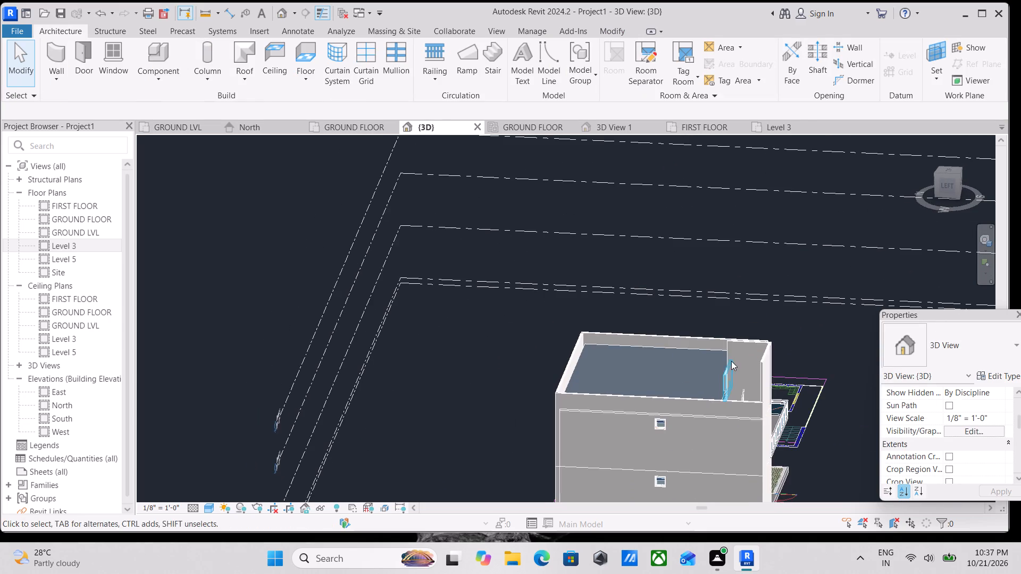
{"action": "middle_click_drag", "start_coordinate": [731, 361], "coordinate": [702, 352]}
{"action": "scroll", "coordinate": [698, 358], "scroll_direction": "down", "scroll_amount": 2}
{"action": "middle_click_drag", "start_coordinate": [697, 359], "coordinate": [852, 401], "text": "shift"}
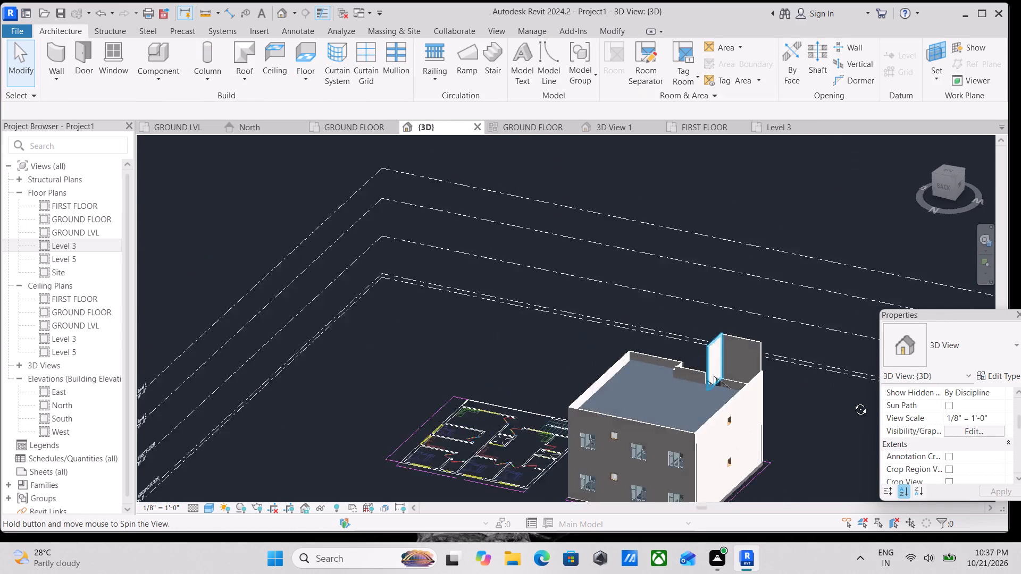
{"action": "middle_click_drag", "start_coordinate": [852, 401], "coordinate": [859, 413], "text": "shift"}
{"action": "middle_click_drag", "start_coordinate": [704, 369], "coordinate": [767, 489]}
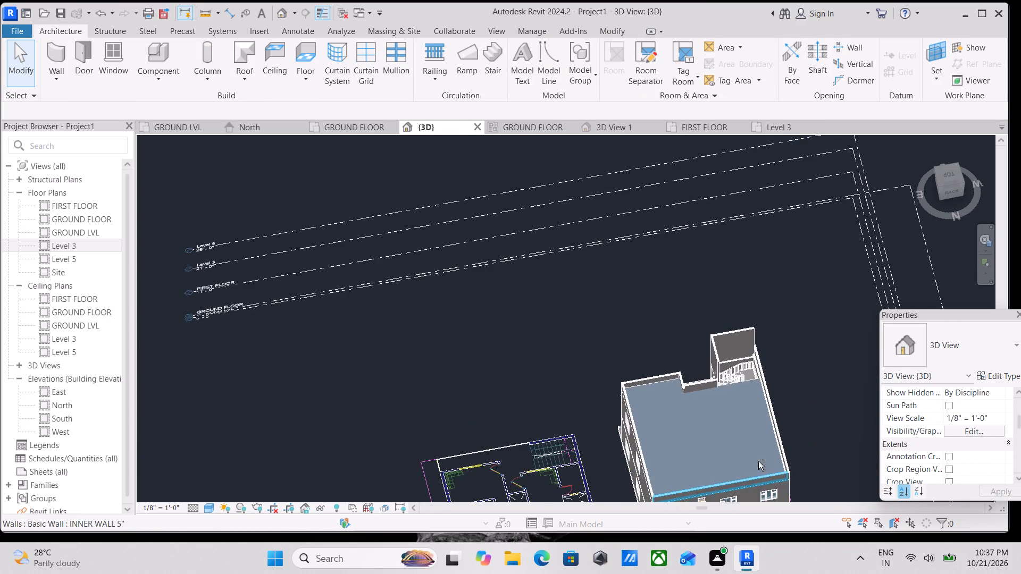
{"action": "scroll", "coordinate": [748, 393], "scroll_direction": "up", "scroll_amount": 3}
{"action": "middle_click_drag", "start_coordinate": [732, 374], "coordinate": [704, 437]}
{"action": "scroll", "coordinate": [701, 409], "scroll_direction": "up", "scroll_amount": 2}
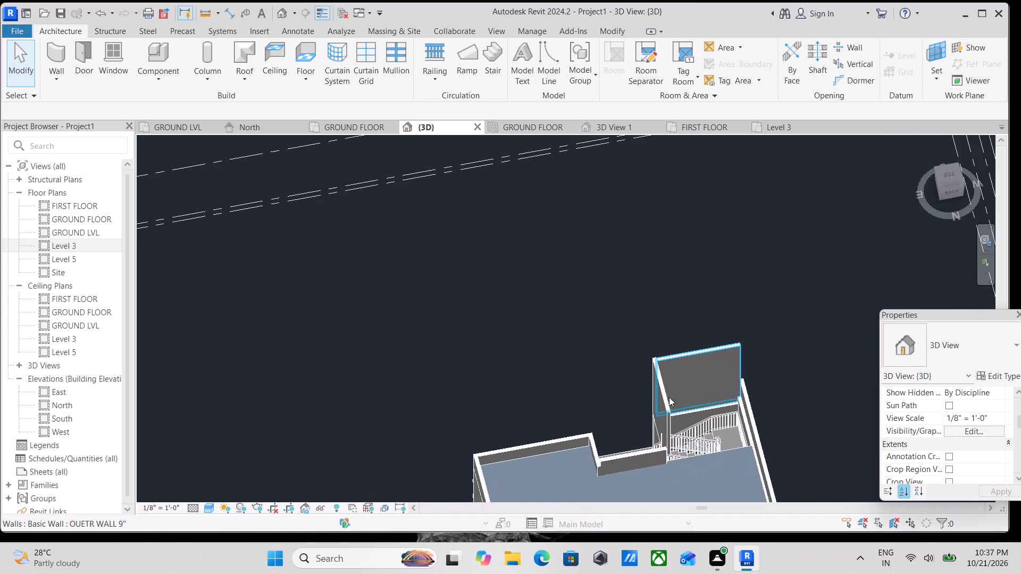
{"action": "left_click", "coordinate": [660, 393]}
{"action": "scroll", "coordinate": [683, 398], "scroll_direction": "down", "scroll_amount": 2}
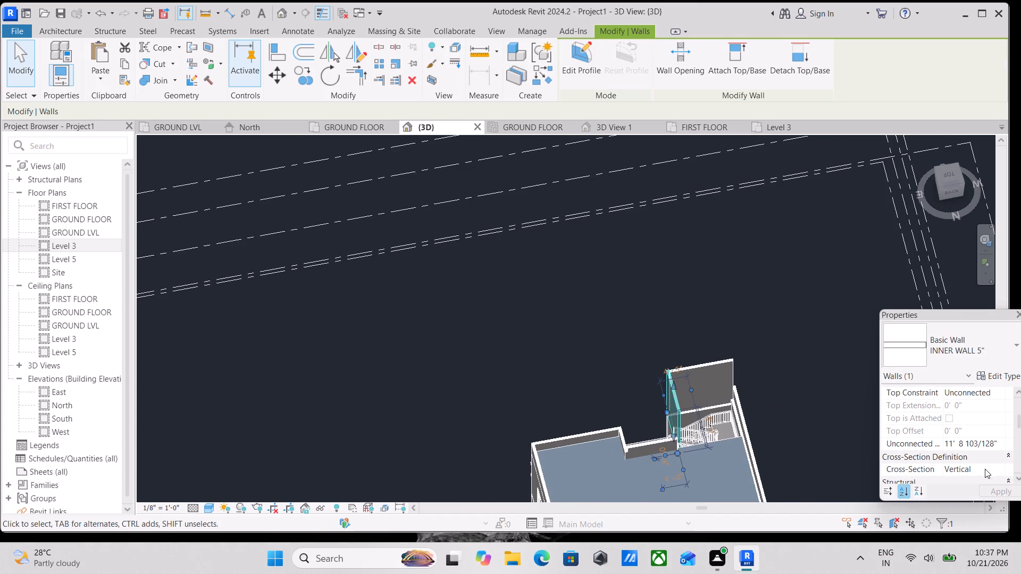
{"action": "left_click", "coordinate": [997, 443]}
{"action": "left_click_drag", "start_coordinate": [998, 442], "coordinate": [944, 448]}
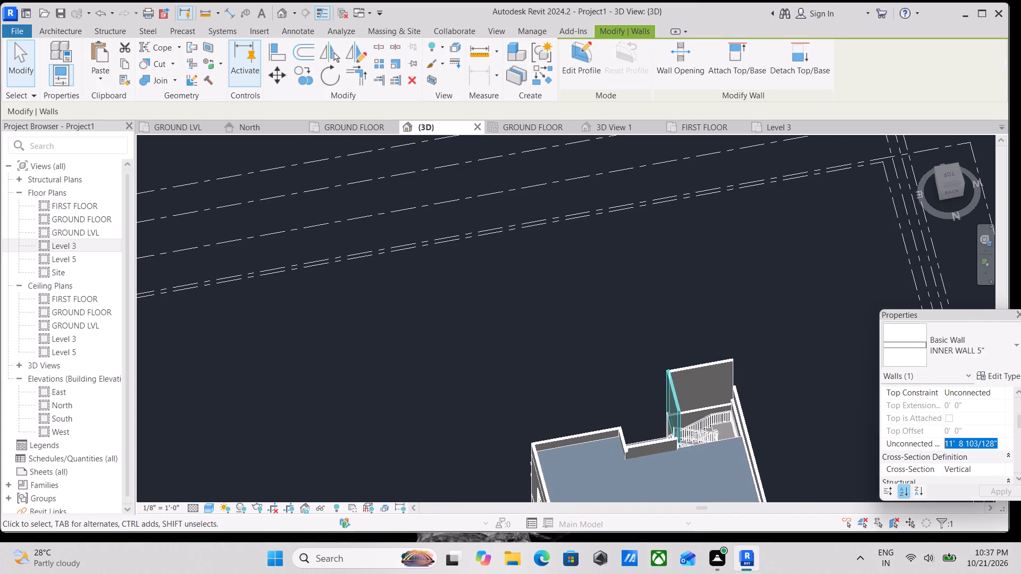
{"action": "type", "text": "7'"}
{"action": "key", "text": "Return"}
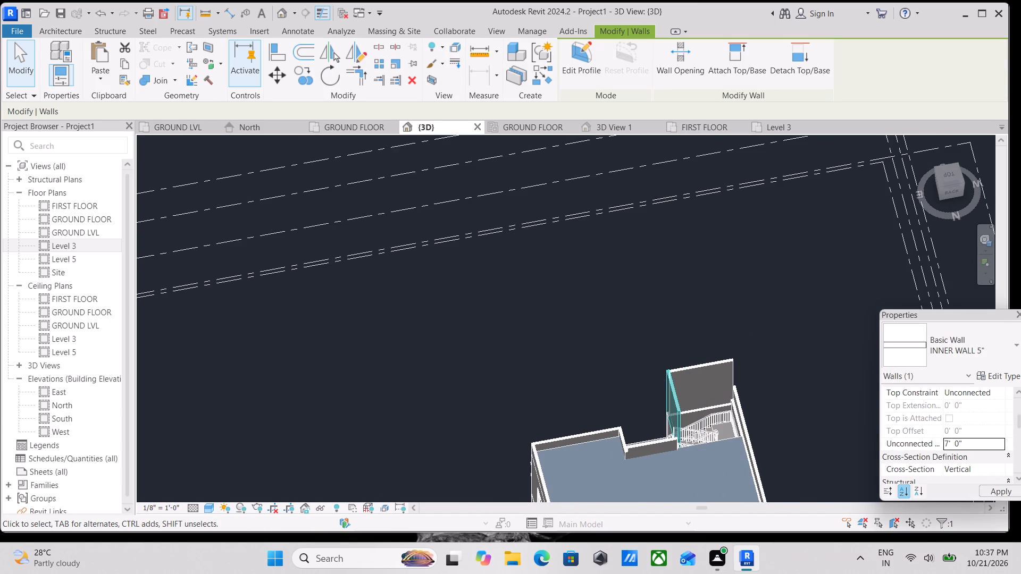
{"action": "key", "text": "Escape"}
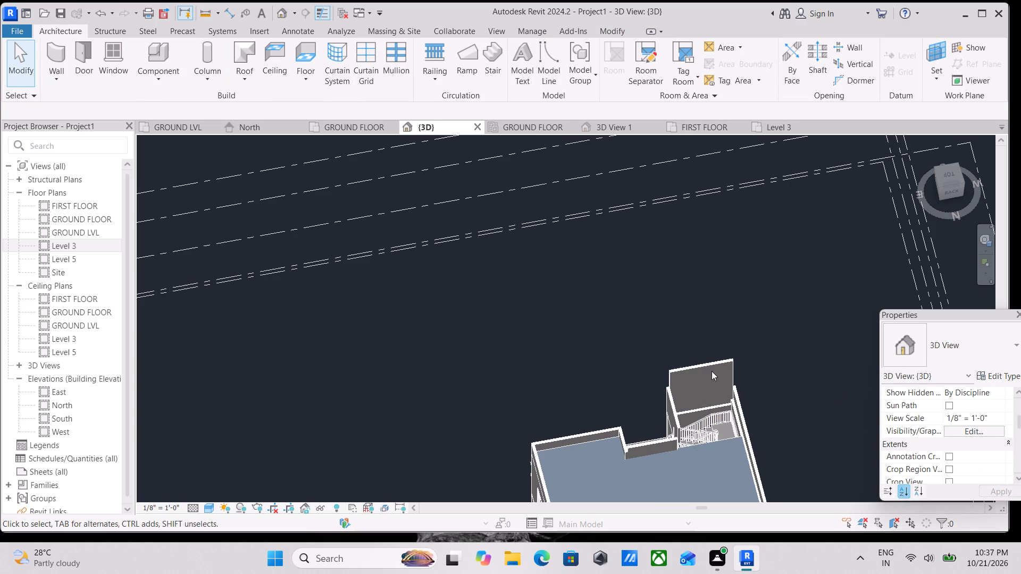
Set the unconnected height of the staircase's front INNER WALL 5" wall to 7'.
{"action": "left_click", "coordinate": [712, 371]}
{"action": "scroll", "coordinate": [941, 440], "scroll_direction": "down", "scroll_amount": 1}
{"action": "scroll", "coordinate": [990, 428], "scroll_direction": "up", "scroll_amount": 1}
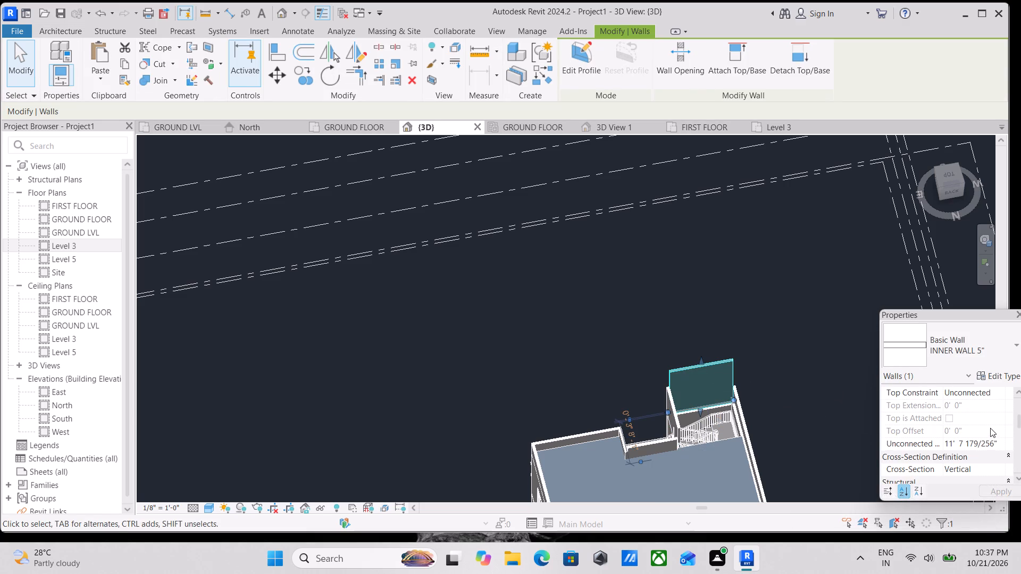
{"action": "left_click", "coordinate": [996, 445]}
{"action": "left_click_drag", "start_coordinate": [1003, 444], "coordinate": [929, 444]}
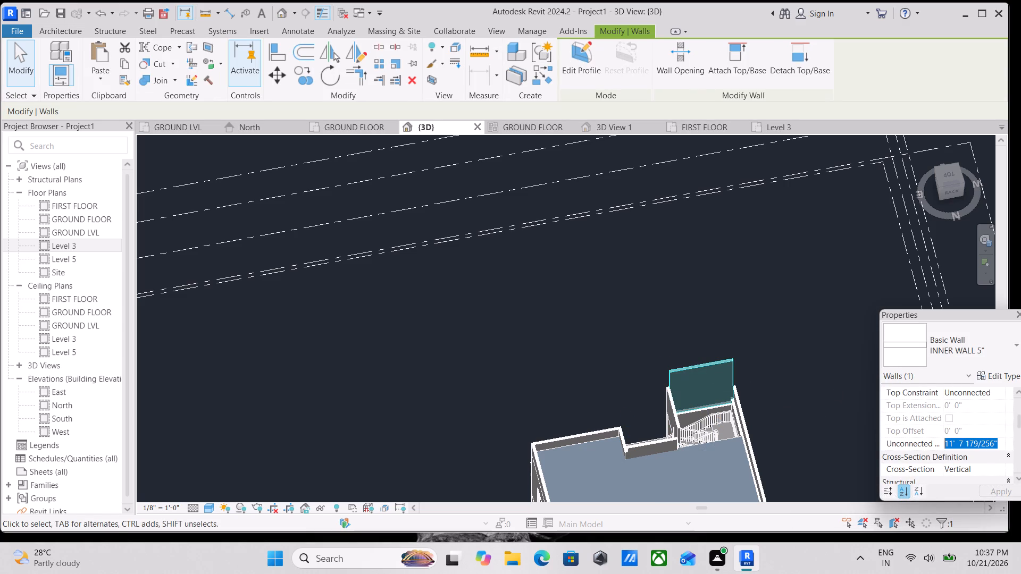
{"action": "left_click_drag", "start_coordinate": [929, 444], "coordinate": [903, 445]}
{"action": "type", "text": "7'"}
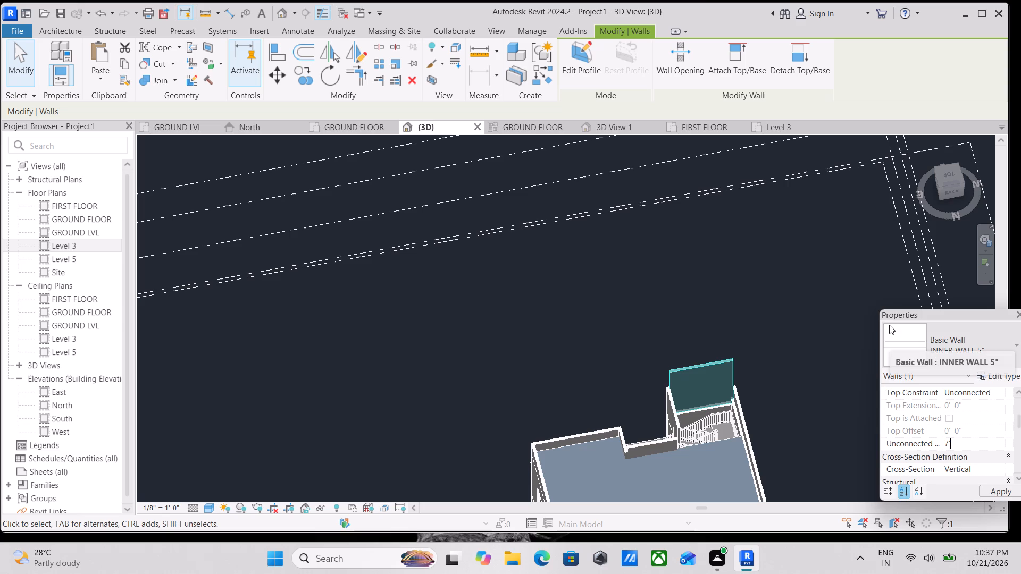
{"action": "key", "text": "Escape"}
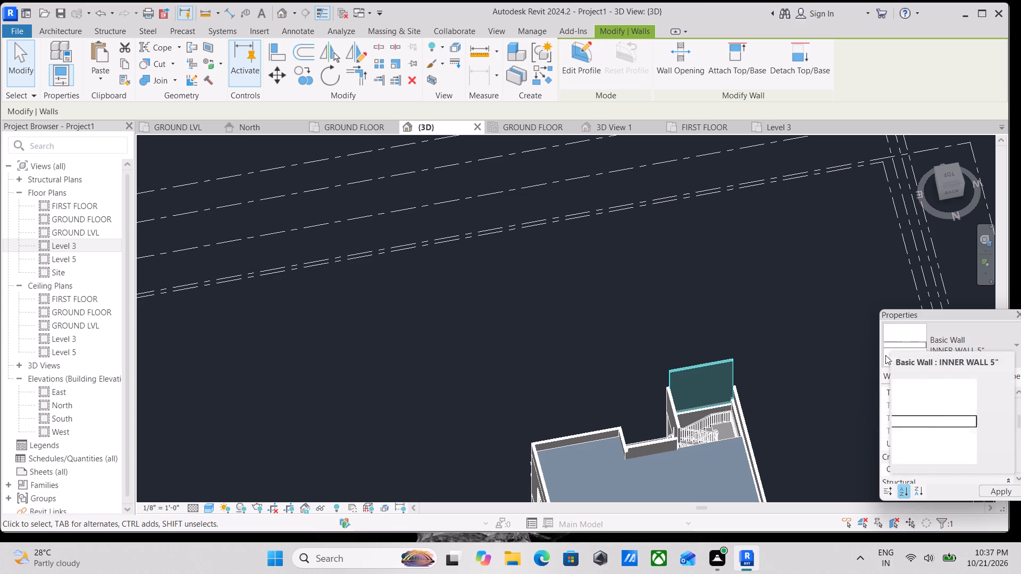
{"action": "left_click", "coordinate": [988, 446]}
{"action": "left_click_drag", "start_coordinate": [999, 445], "coordinate": [990, 446]}
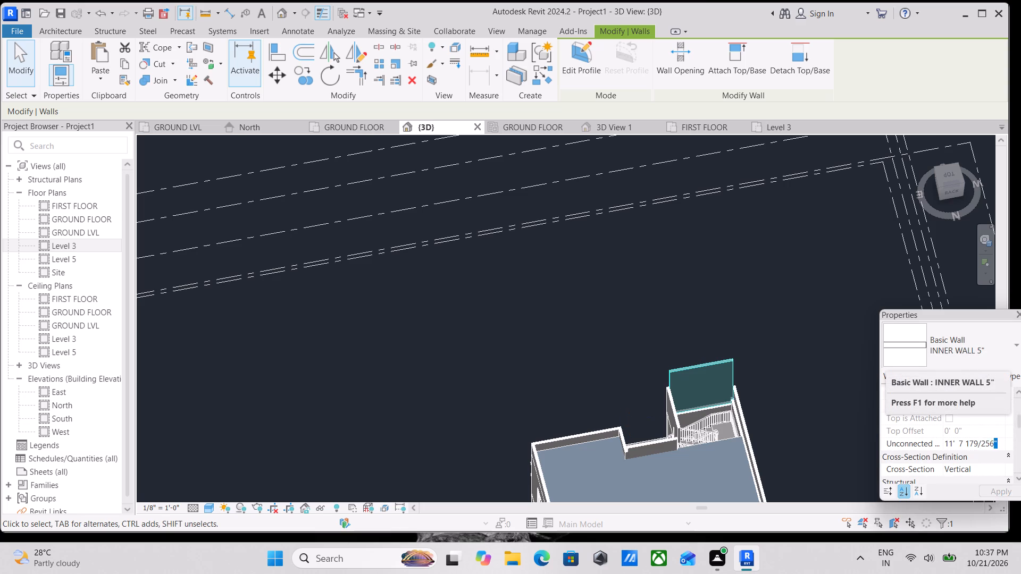
{"action": "left_click_drag", "start_coordinate": [990, 446], "coordinate": [910, 452]}
{"action": "type", "text": "7'"}
{"action": "key", "text": "Return"}
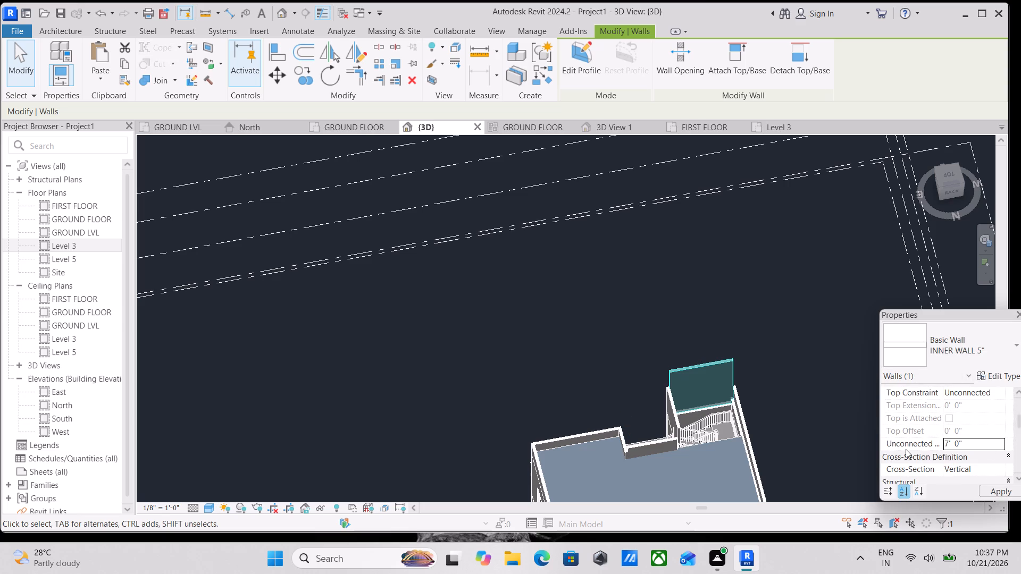
{"action": "key", "text": "Escape"}
Examine the staircase's raised walls and the adjoining long west parapet wall from several sides, checking their height properties.
{"action": "scroll", "coordinate": [794, 427], "scroll_direction": "down", "scroll_amount": 2}
{"action": "scroll", "coordinate": [752, 445], "scroll_direction": "down", "scroll_amount": 1}
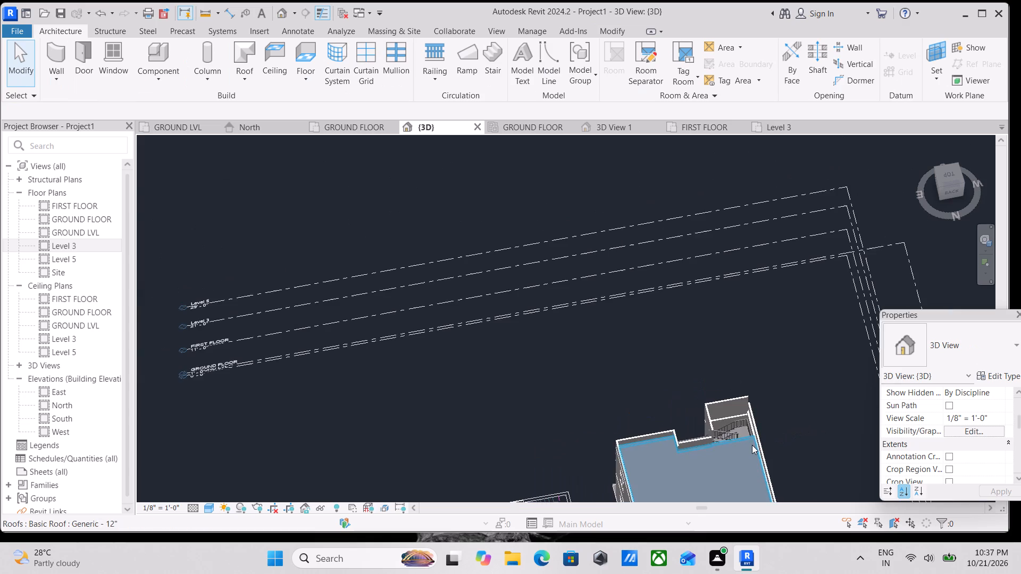
{"action": "scroll", "coordinate": [752, 445], "scroll_direction": "down", "scroll_amount": 1}
{"action": "middle_click_drag", "start_coordinate": [752, 445], "coordinate": [993, 378]}
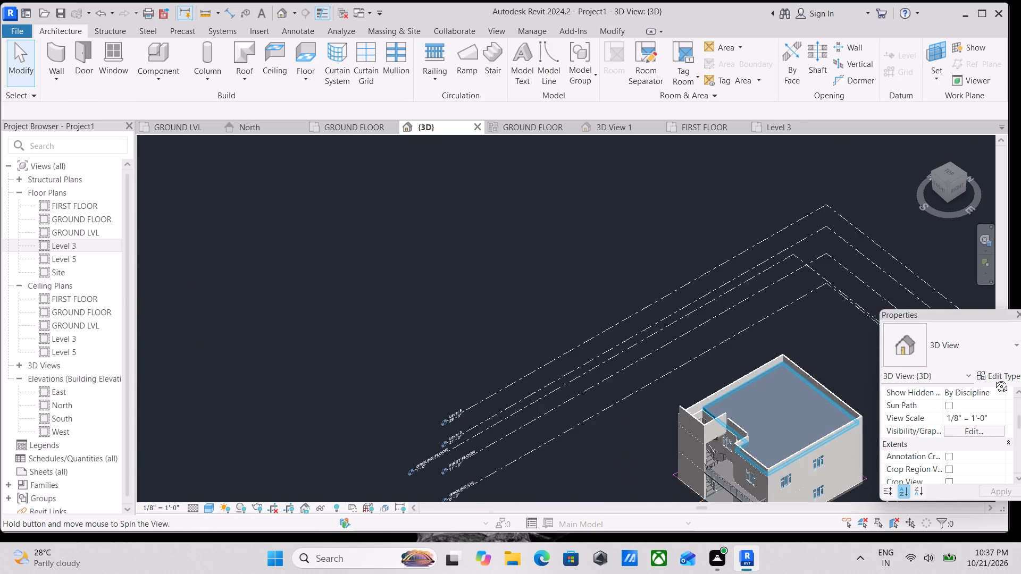
{"action": "middle_click_drag", "start_coordinate": [993, 378], "coordinate": [829, 402]}
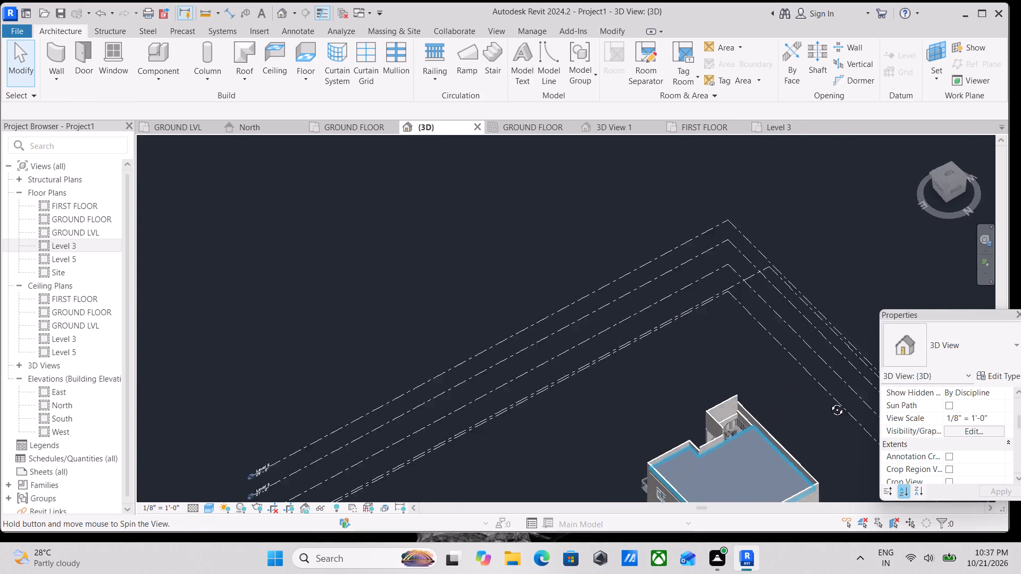
{"action": "middle_click_drag", "start_coordinate": [829, 402], "coordinate": [744, 462]}
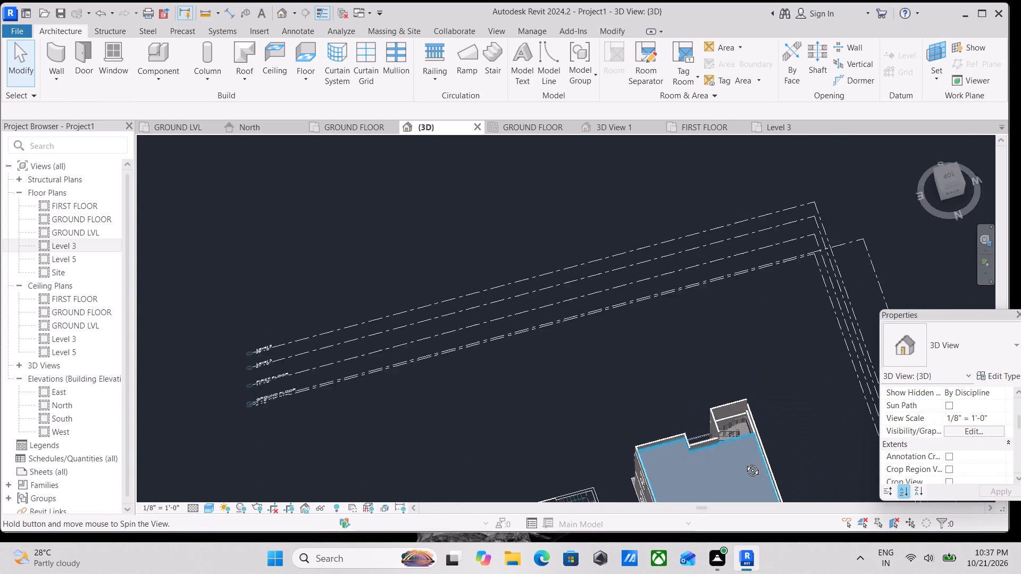
{"action": "middle_click_drag", "start_coordinate": [744, 462], "coordinate": [762, 462]}
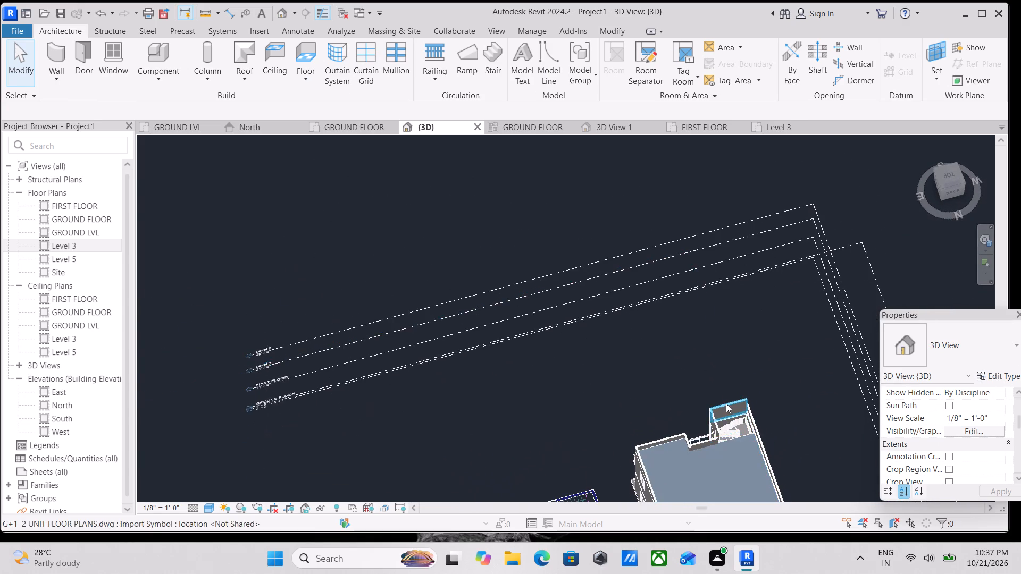
{"action": "scroll", "coordinate": [726, 404], "scroll_direction": "up", "scroll_amount": 2}
{"action": "left_click", "coordinate": [729, 407]}
{"action": "scroll", "coordinate": [738, 412], "scroll_direction": "down", "scroll_amount": 1}
{"action": "middle_click_drag", "start_coordinate": [738, 412], "coordinate": [744, 379]}
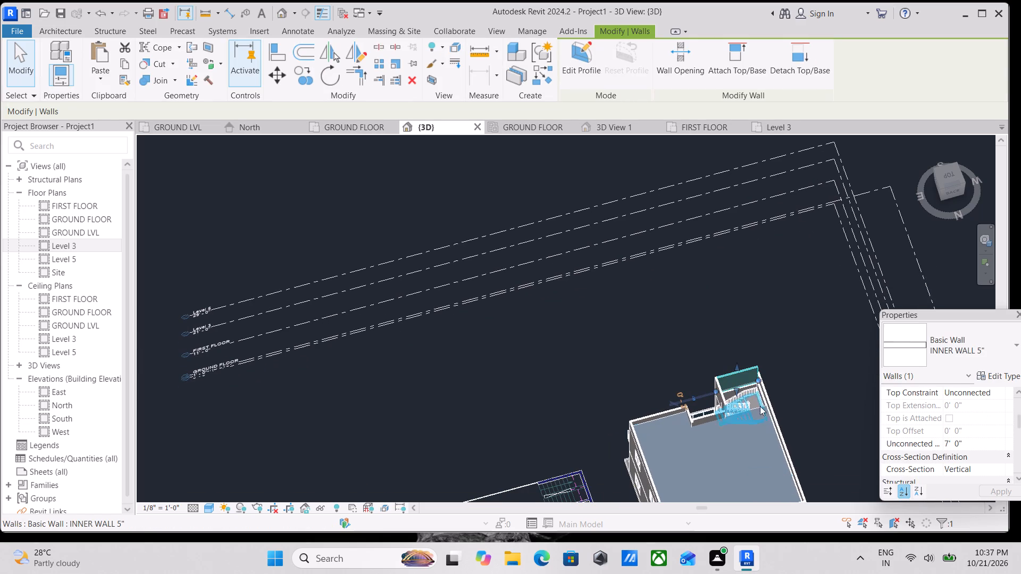
{"action": "middle_click_drag", "start_coordinate": [761, 412], "coordinate": [602, 362], "text": "shift"}
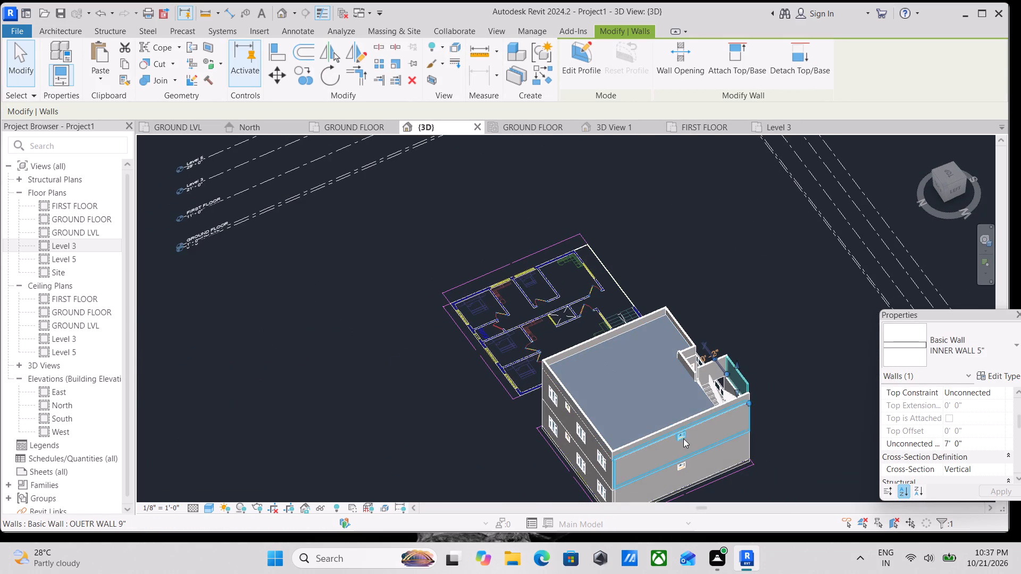
{"action": "left_click", "coordinate": [677, 428]}
{"action": "scroll", "coordinate": [735, 408], "scroll_direction": "down", "scroll_amount": 1}
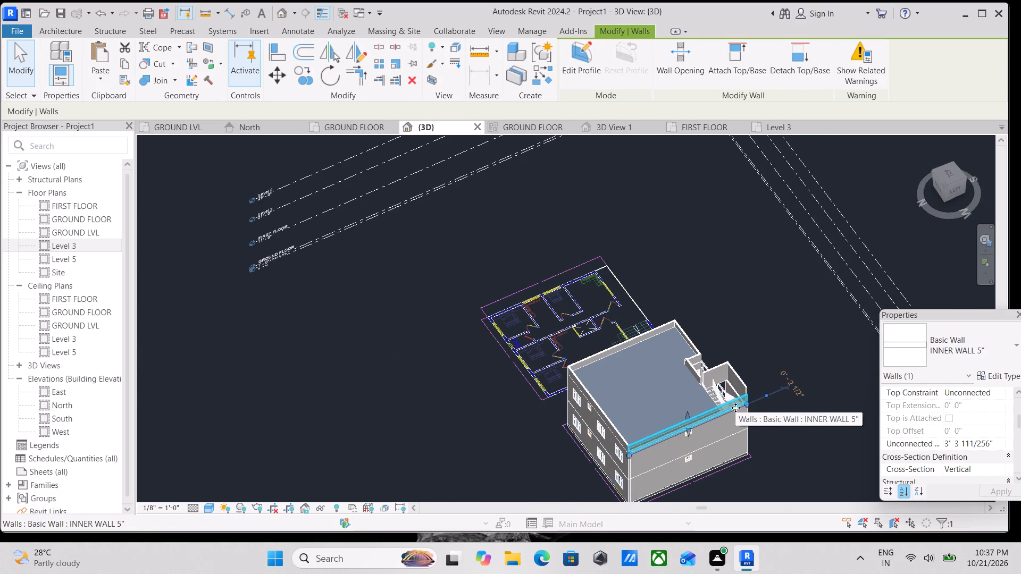
{"action": "scroll", "coordinate": [740, 416], "scroll_direction": "up", "scroll_amount": 2}
{"action": "scroll", "coordinate": [733, 372], "scroll_direction": "up", "scroll_amount": 4}
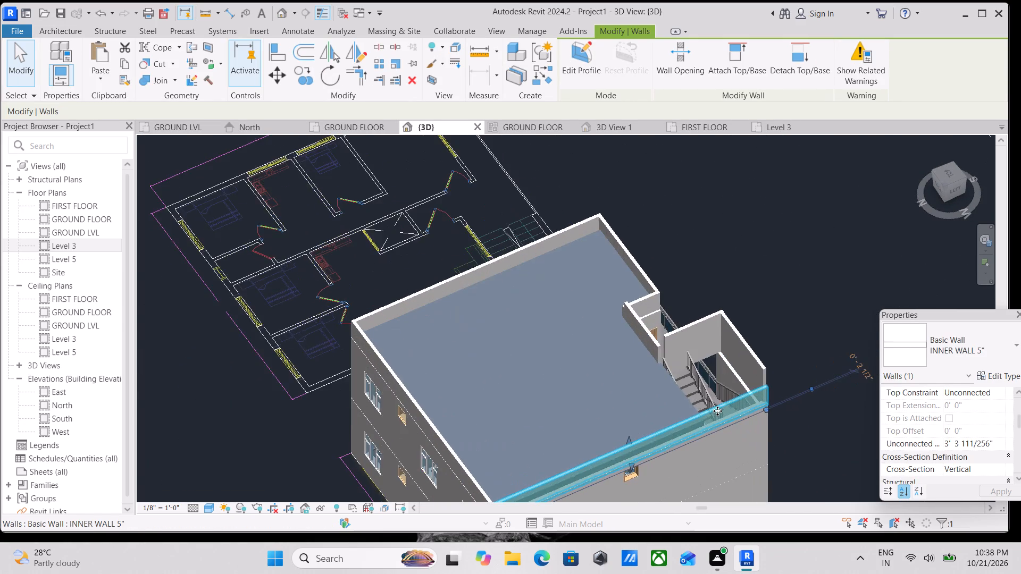
{"action": "scroll", "coordinate": [679, 403], "scroll_direction": "down", "scroll_amount": 1}
{"action": "middle_click", "coordinate": [679, 403]}
{"action": "scroll", "coordinate": [715, 408], "scroll_direction": "up", "scroll_amount": 2}
{"action": "middle_click_drag", "start_coordinate": [757, 398], "coordinate": [761, 406]}
{"action": "scroll", "coordinate": [719, 388], "scroll_direction": "down", "scroll_amount": 1}
{"action": "middle_click_drag", "start_coordinate": [719, 388], "coordinate": [719, 395]}
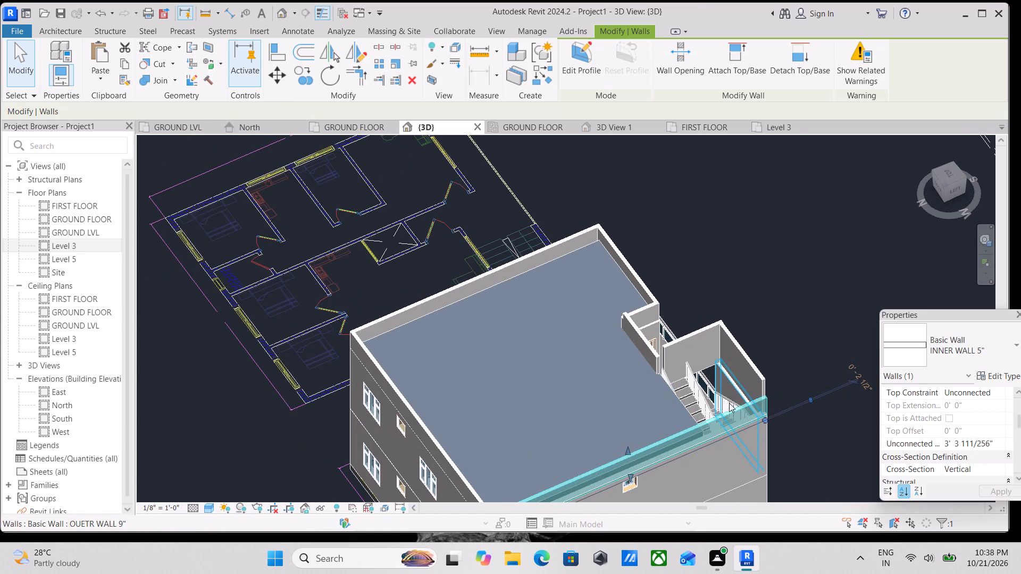
{"action": "scroll", "coordinate": [730, 406], "scroll_direction": "down", "scroll_amount": 1}
{"action": "middle_click", "coordinate": [730, 406]}
{"action": "middle_click_drag", "start_coordinate": [656, 363], "coordinate": [679, 409]}
{"action": "scroll", "coordinate": [679, 409], "scroll_direction": "down", "scroll_amount": 1}
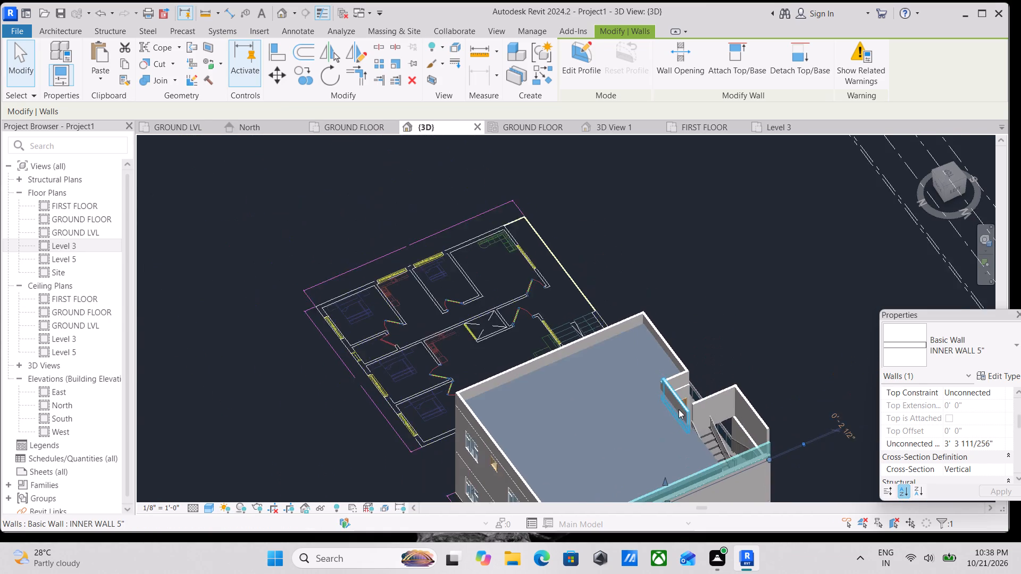
{"action": "scroll", "coordinate": [679, 409], "scroll_direction": "down", "scroll_amount": 1}
{"action": "key", "text": "Escape"}
{"action": "scroll", "coordinate": [700, 415], "scroll_direction": "down", "scroll_amount": 1}
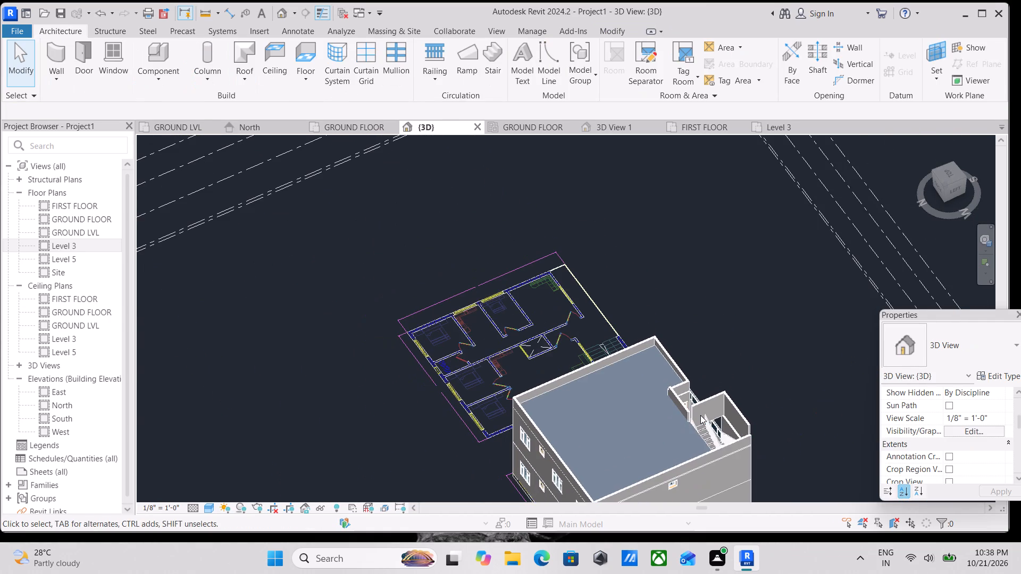
Copy the staircase's 7' high front wall and paste it aligned to Level 5.
{"action": "middle_click_drag", "start_coordinate": [700, 415], "coordinate": [540, 291], "text": "shift"}
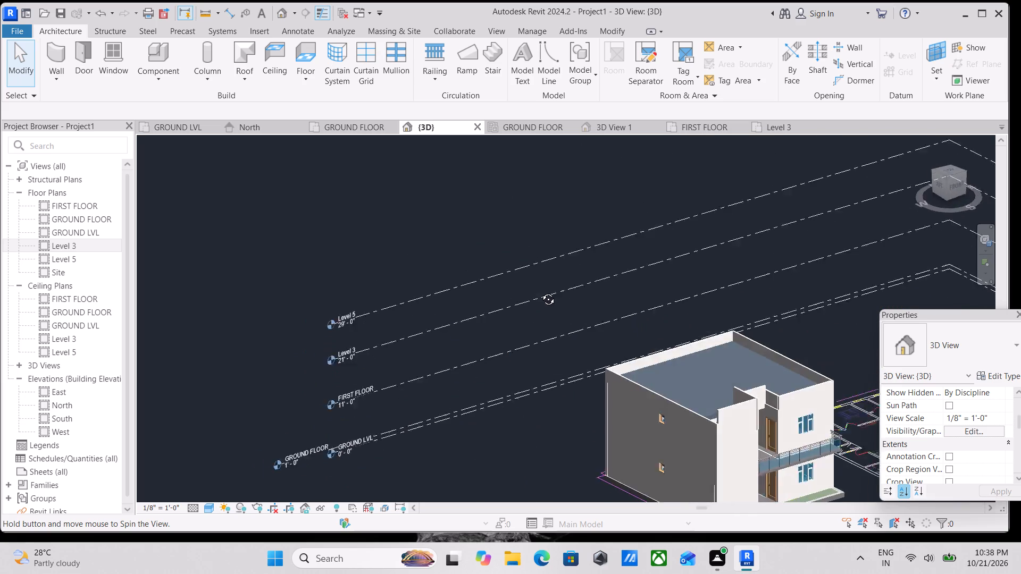
{"action": "middle_click_drag", "start_coordinate": [540, 291], "coordinate": [445, 221], "text": "shift"}
{"action": "scroll", "coordinate": [646, 397], "scroll_direction": "up", "scroll_amount": 1}
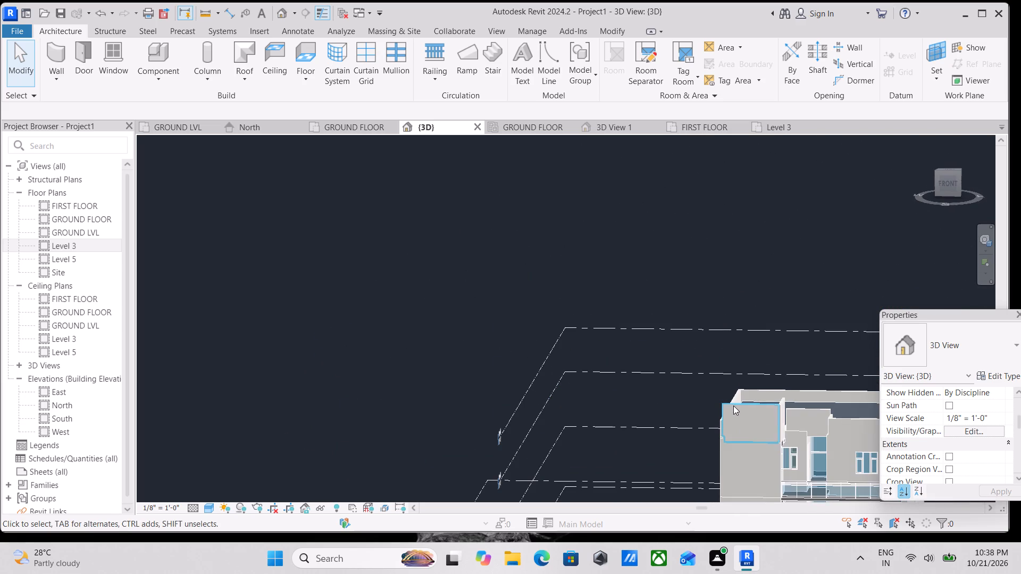
{"action": "left_click", "coordinate": [733, 406]}
{"action": "scroll", "coordinate": [737, 418], "scroll_direction": "up", "scroll_amount": 1}
{"action": "middle_click_drag", "start_coordinate": [735, 418], "coordinate": [930, 482], "text": "shift"}
{"action": "middle_click_drag", "start_coordinate": [763, 379], "coordinate": [547, 423], "text": "shift"}
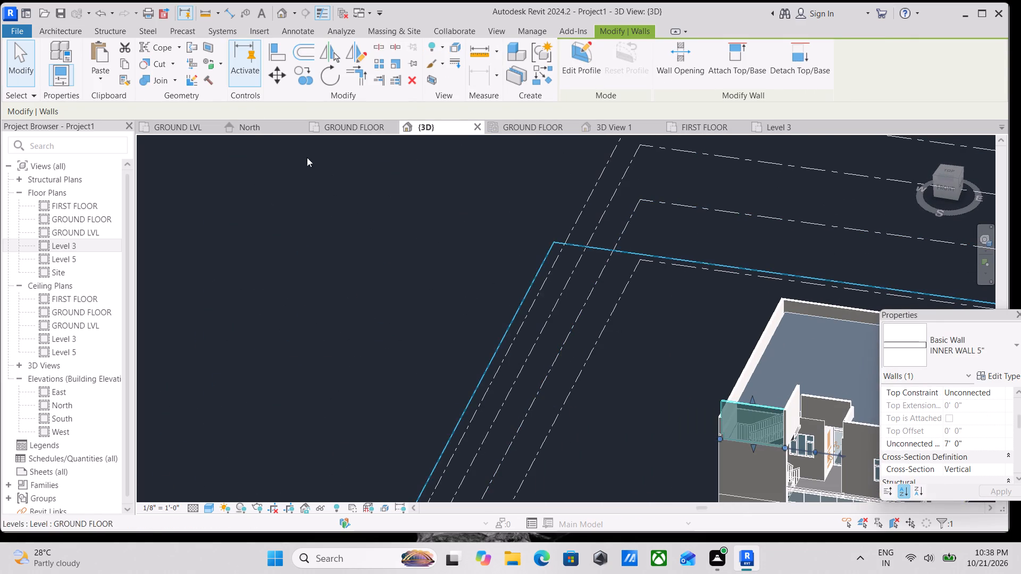
{"action": "left_click", "coordinate": [127, 67]}
{"action": "left_click", "coordinate": [102, 74]}
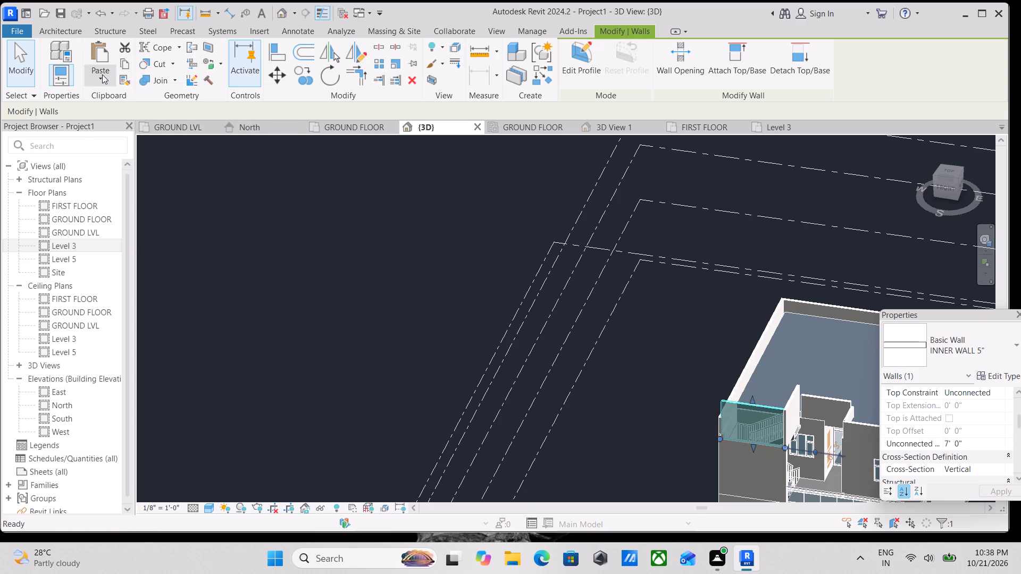
{"action": "left_click", "coordinate": [121, 123]}
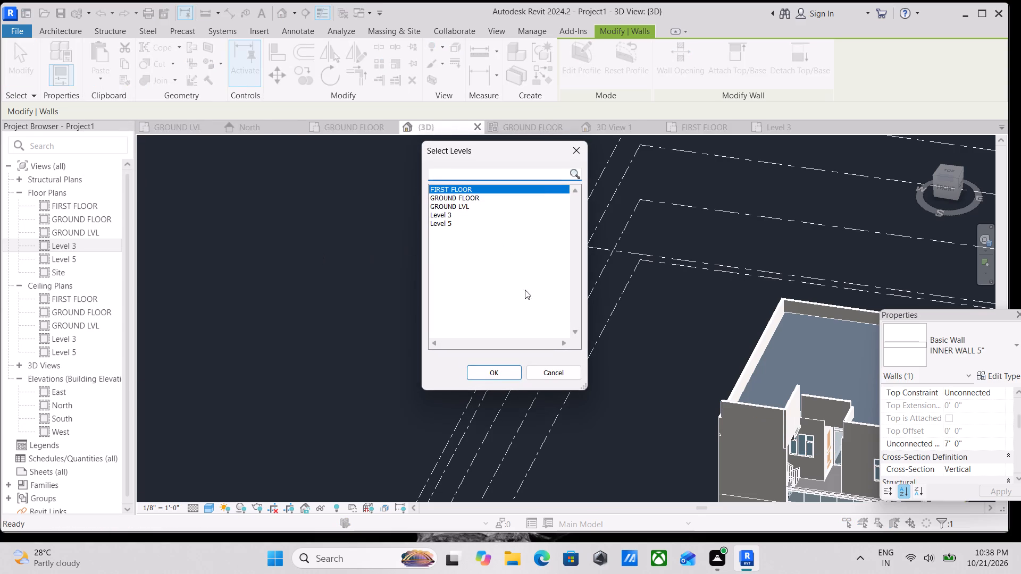
{"action": "left_click", "coordinate": [453, 222]}
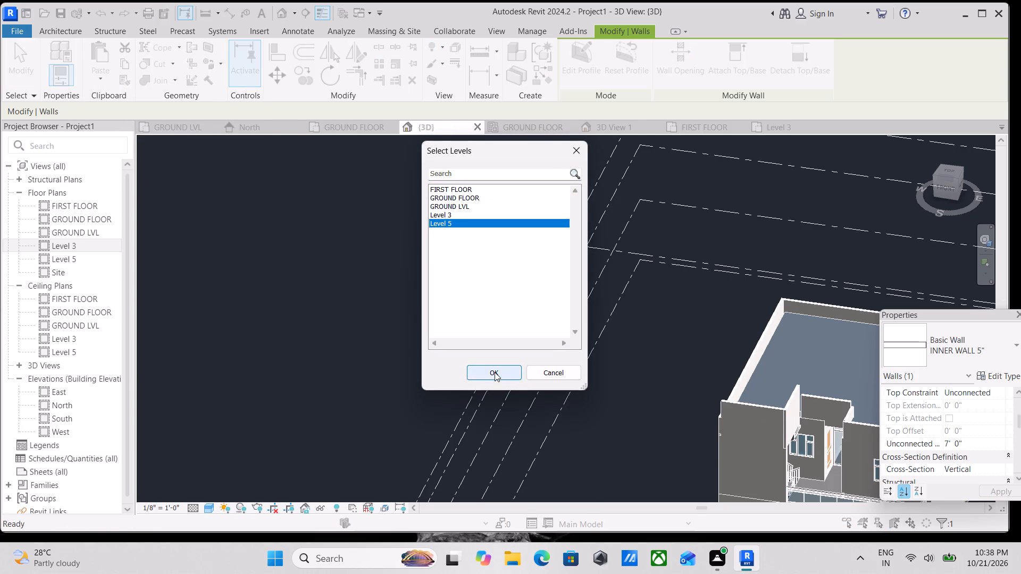
{"action": "left_click", "coordinate": [495, 372]}
{"action": "scroll", "coordinate": [677, 347], "scroll_direction": "down", "scroll_amount": 1}
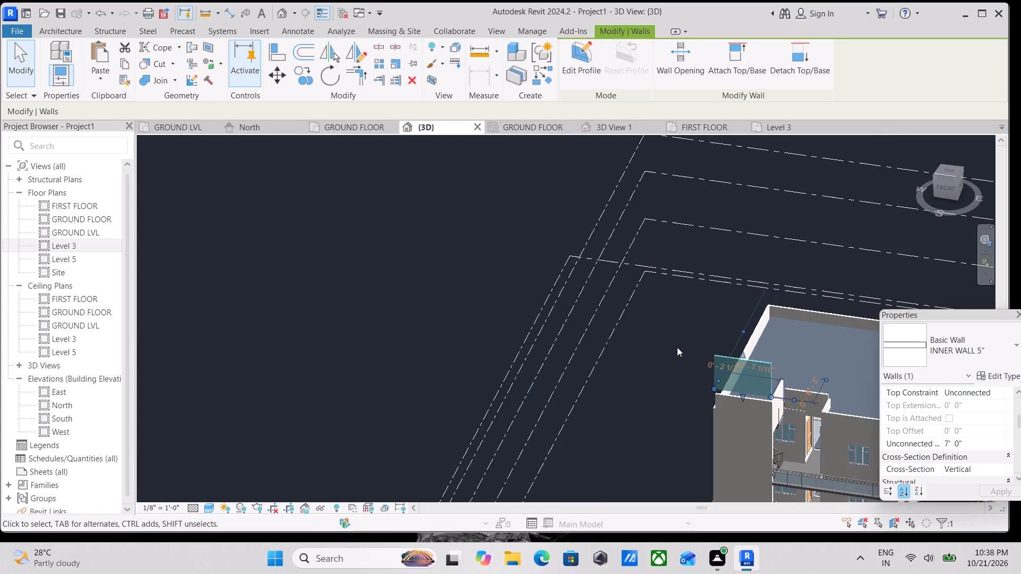
{"action": "key", "text": "Escape"}
From the top view, make a copy of the Level 5 front staircase wall rotated 90° about its midpoint.
{"action": "middle_click_drag", "start_coordinate": [677, 347], "coordinate": [782, 348]}
{"action": "left_click", "coordinate": [836, 364]}
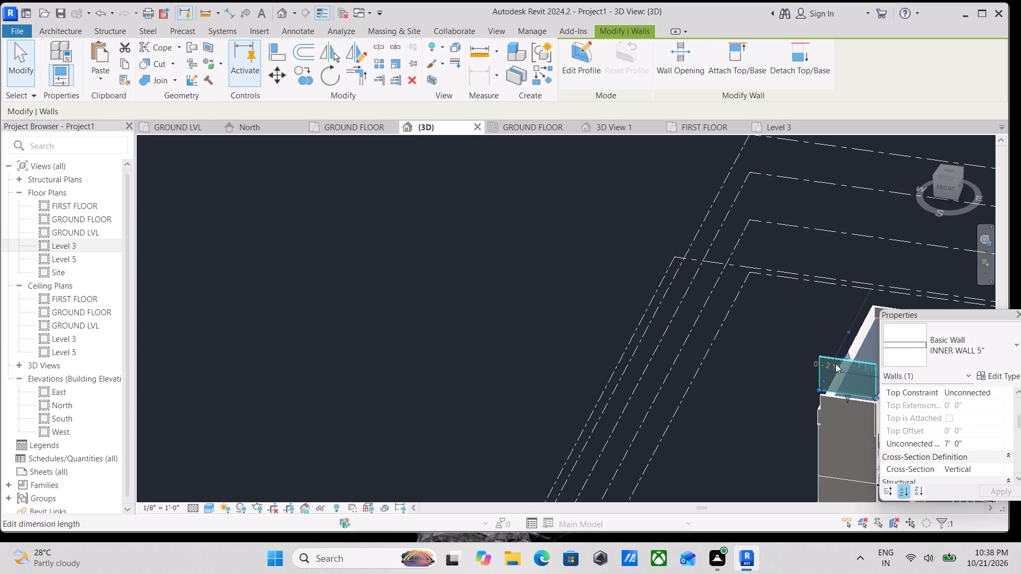
{"action": "scroll", "coordinate": [791, 323], "scroll_direction": "down", "scroll_amount": 1}
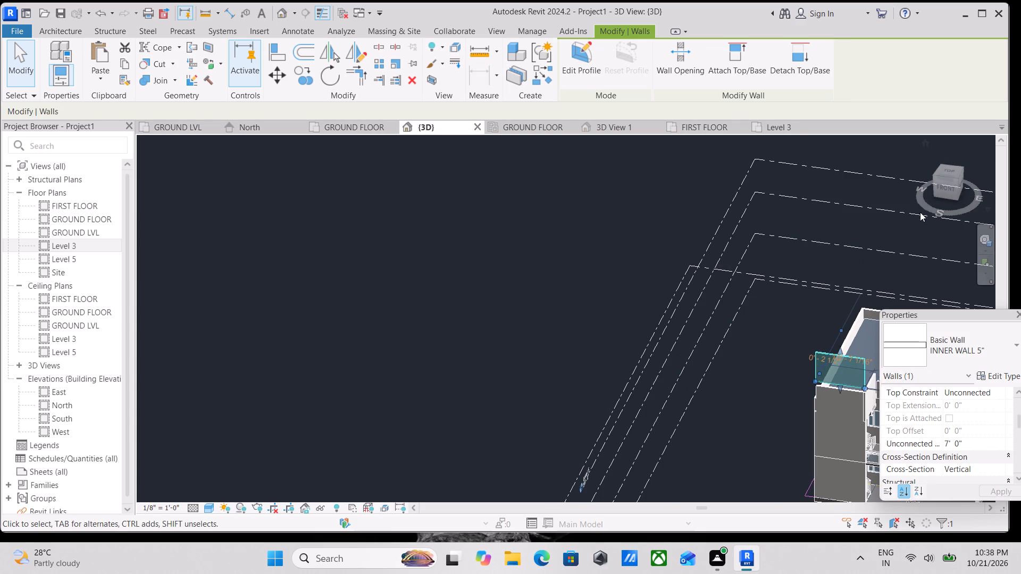
{"action": "left_click", "coordinate": [955, 171]}
{"action": "scroll", "coordinate": [852, 291], "scroll_direction": "down", "scroll_amount": 1}
{"action": "middle_click_drag", "start_coordinate": [852, 291], "coordinate": [801, 294]}
{"action": "middle_click_drag", "start_coordinate": [639, 286], "coordinate": [662, 336]}
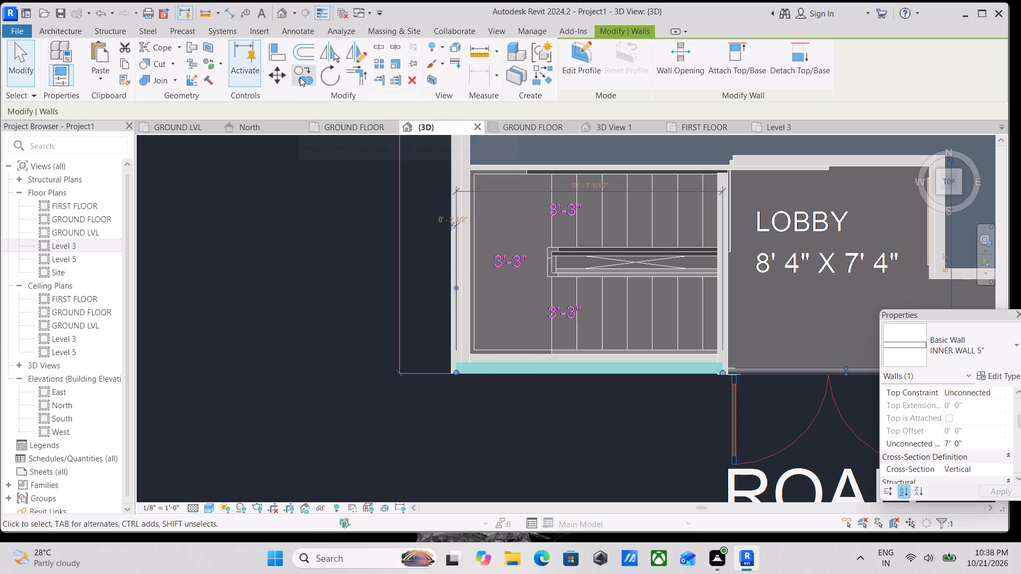
{"action": "left_click", "coordinate": [335, 78]}
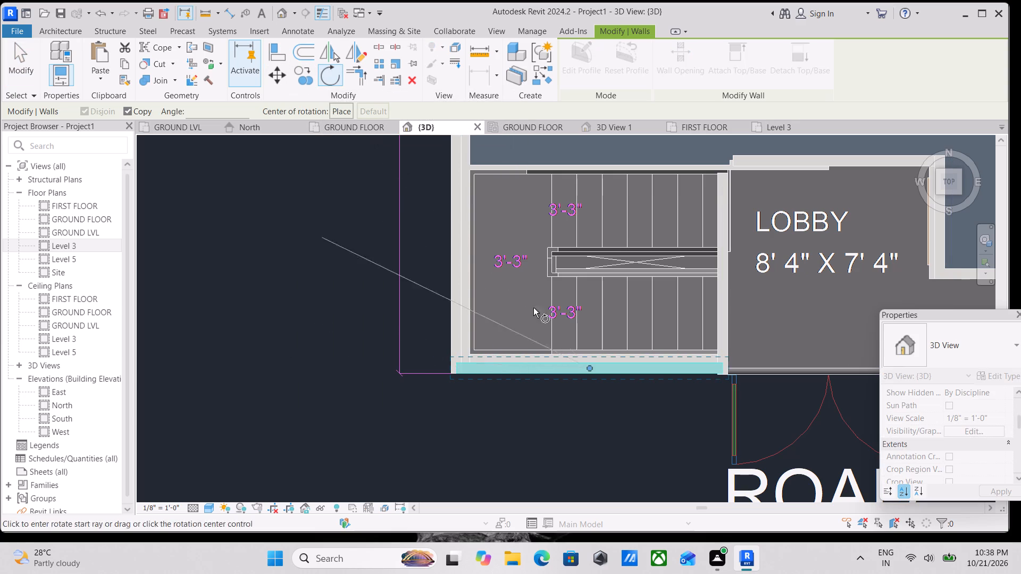
{"action": "left_click", "coordinate": [590, 181]}
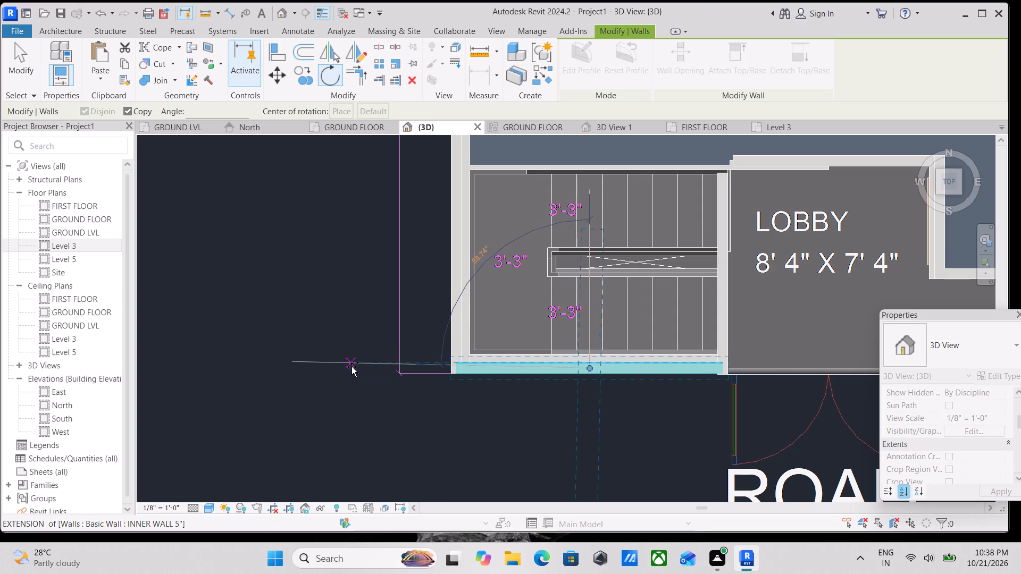
{"action": "middle_click_drag", "start_coordinate": [352, 367], "coordinate": [398, 333]}
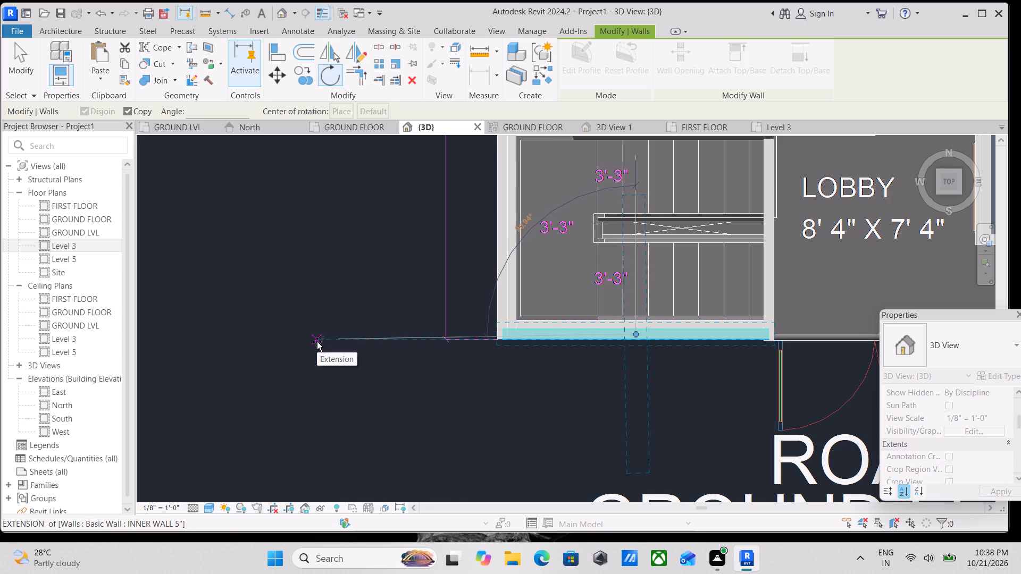
{"action": "type", "text": "90"}
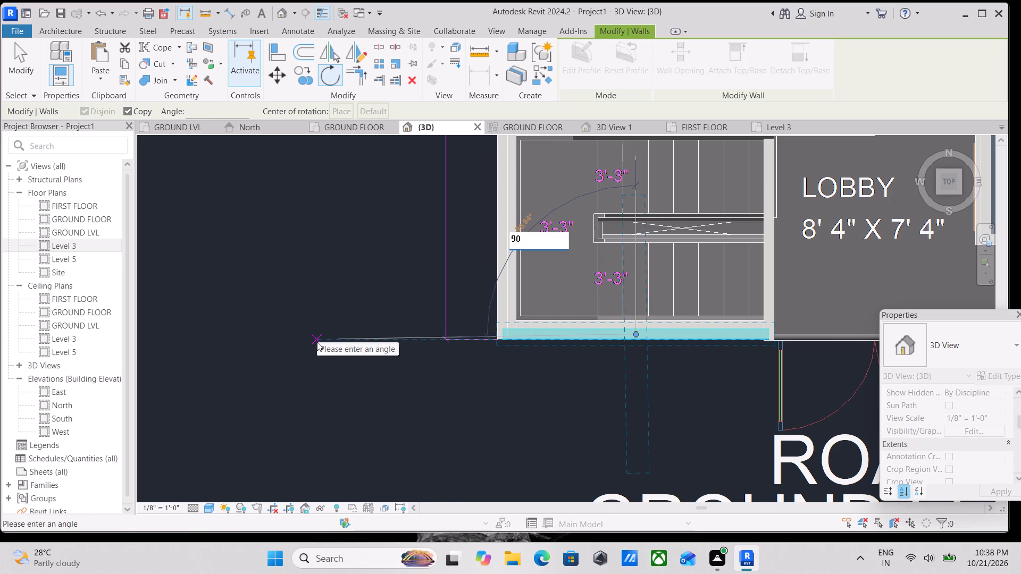
{"action": "scroll", "coordinate": [334, 323], "scroll_direction": "down", "scroll_amount": 1}
{"action": "key", "text": "Escape"}
{"action": "left_click", "coordinate": [219, 115]}
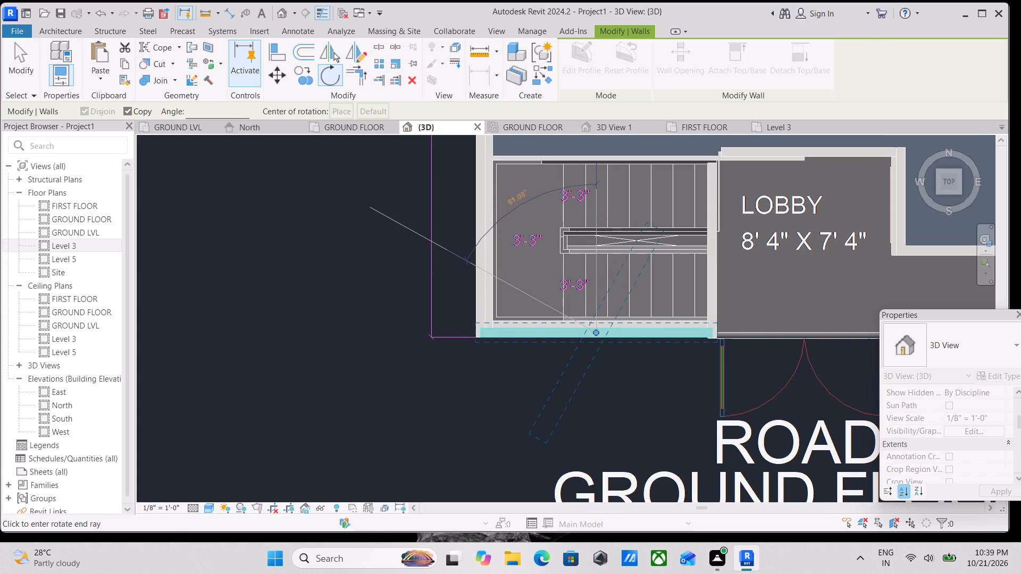
{"action": "type", "text": "90"}
{"action": "key", "text": "Return"}
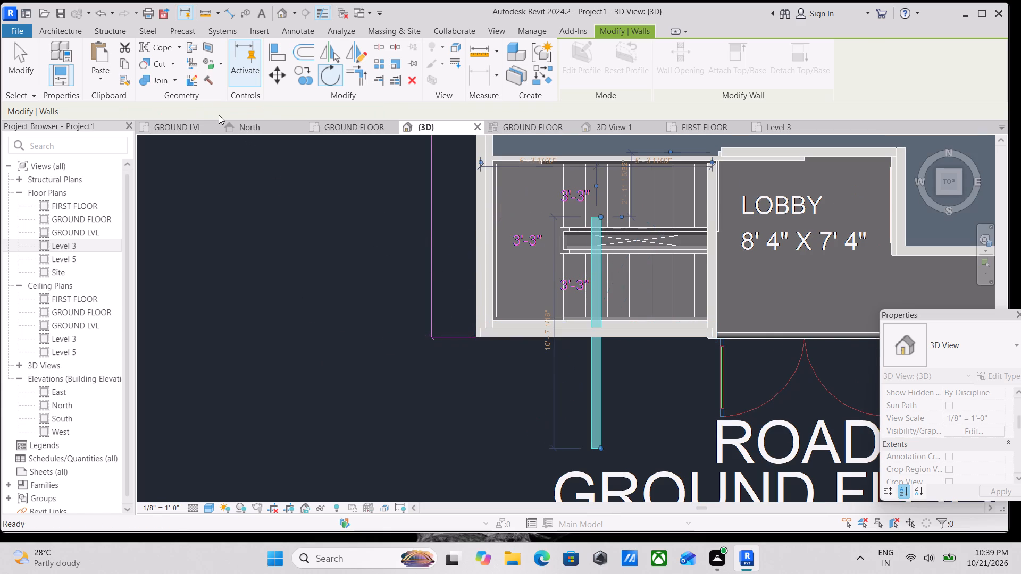
{"action": "scroll", "coordinate": [392, 228], "scroll_direction": "down", "scroll_amount": 2}
{"action": "key", "text": "Escape"}
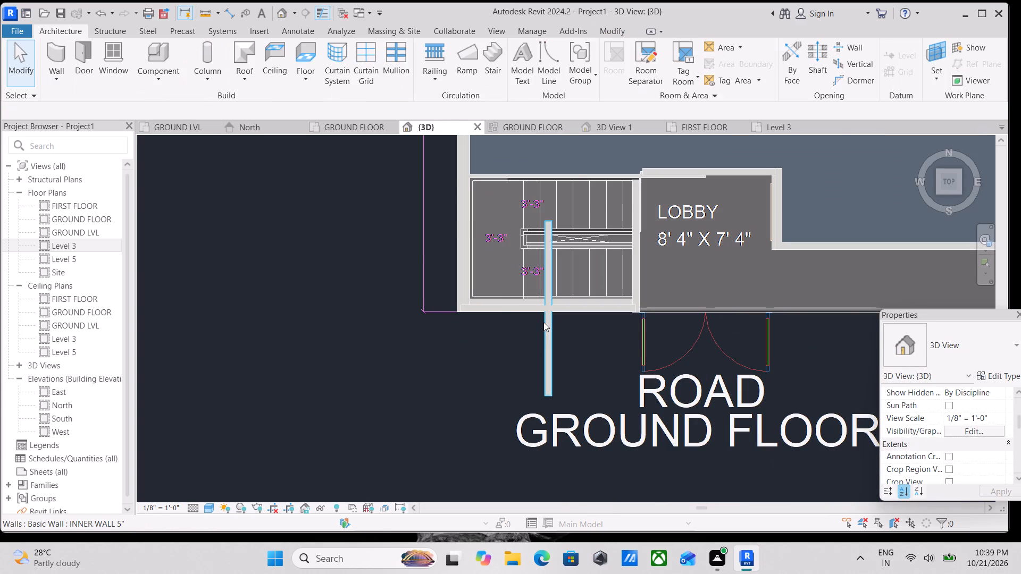
Move the rotated Level 5 wall copy westward in small increments, out past the staircase's west side.
{"action": "left_click", "coordinate": [543, 322]}
{"action": "scroll", "coordinate": [583, 273], "scroll_direction": "down", "scroll_amount": 2}
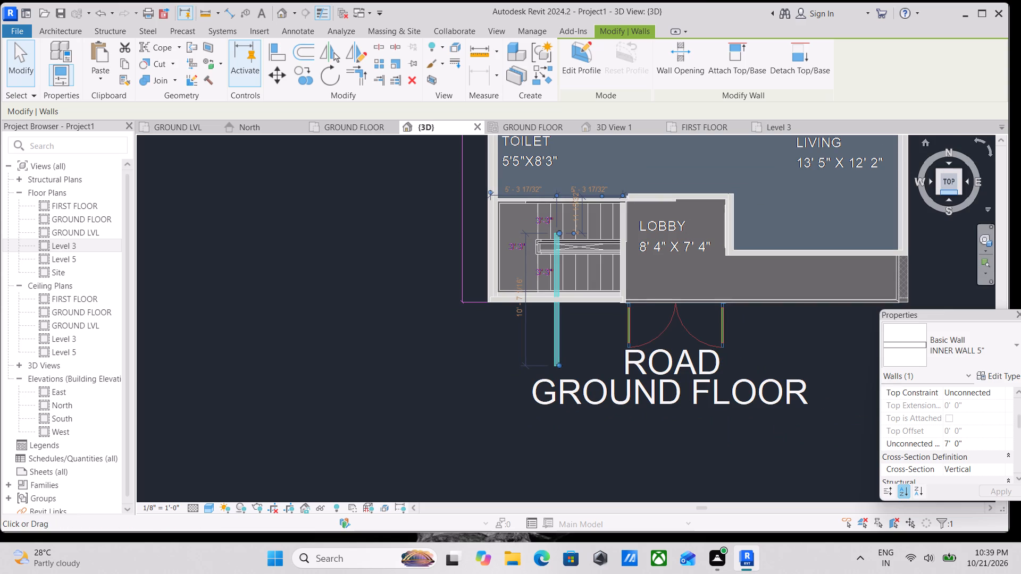
{"action": "left_click", "coordinate": [936, 195]}
{"action": "scroll", "coordinate": [752, 265], "scroll_direction": "down", "scroll_amount": 1}
{"action": "middle_click_drag", "start_coordinate": [753, 265], "coordinate": [756, 266]}
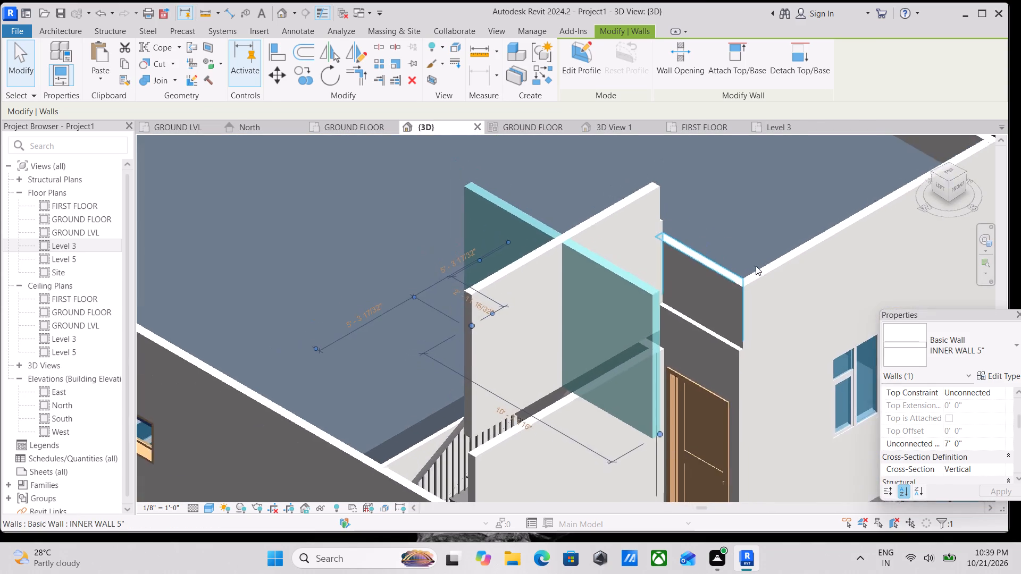
{"action": "middle_click_drag", "start_coordinate": [756, 266], "coordinate": [814, 269]}
{"action": "scroll", "coordinate": [814, 269], "scroll_direction": "down", "scroll_amount": 2}
{"action": "middle_click_drag", "start_coordinate": [814, 269], "coordinate": [851, 265]}
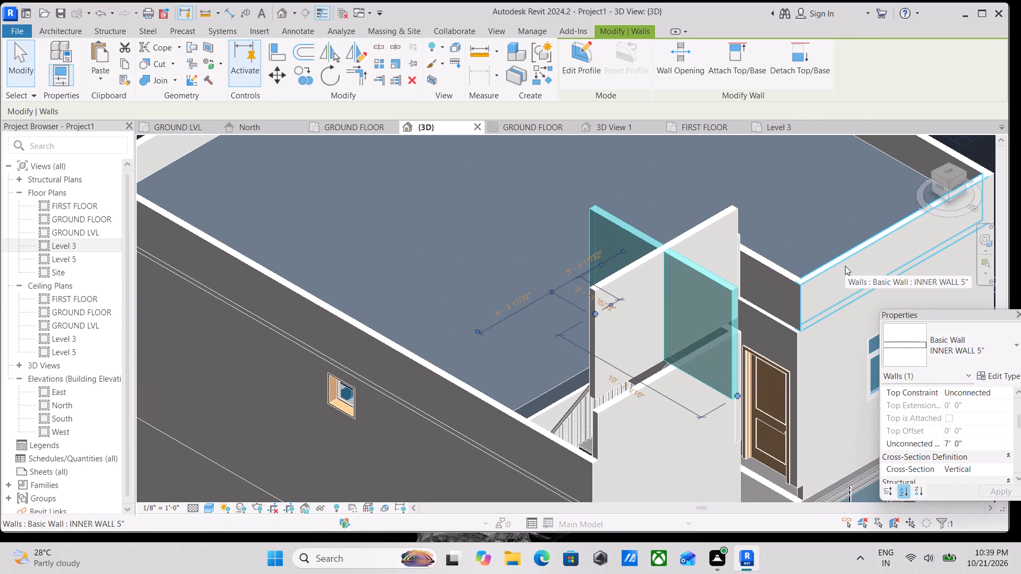
{"action": "key", "text": "Down"}
{"action": "key", "text": "Left"}
{"action": "key", "text": "Left"}
{"action": "key", "text": "Left"}
{"action": "key", "text": "Left"}
{"action": "key", "text": "Left"}
{"action": "key", "text": "Left"}
{"action": "key", "text": "Left"}
{"action": "key", "text": "Left"}
{"action": "key", "text": "Left"}
{"action": "key", "text": "Left"}
{"action": "key", "text": "Left"}
{"action": "key", "text": "Left"}
{"action": "key", "text": "Left"}
{"action": "key", "text": "Left"}
{"action": "key", "text": "Left"}
{"action": "key", "text": "Left"}
{"action": "key", "text": "Left"}
{"action": "key", "text": "Left"}
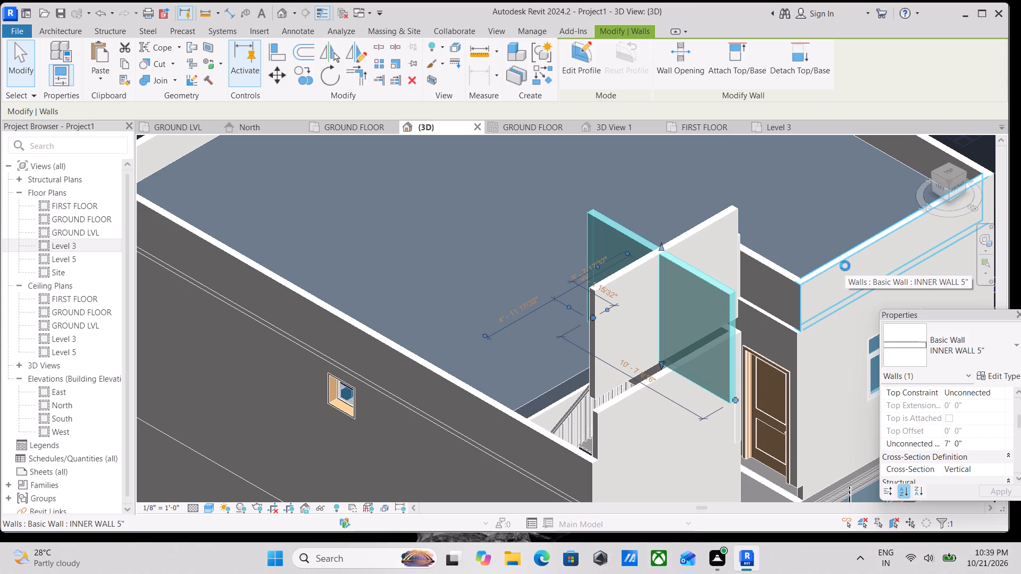
{"action": "key", "text": "Left"}
{"action": "key", "text": "Left"}
{"action": "key", "text": "Left"}
{"action": "key", "text": "Left"}
{"action": "key", "text": "Left"}
{"action": "key", "text": "Left"}
{"action": "key", "text": "Left"}
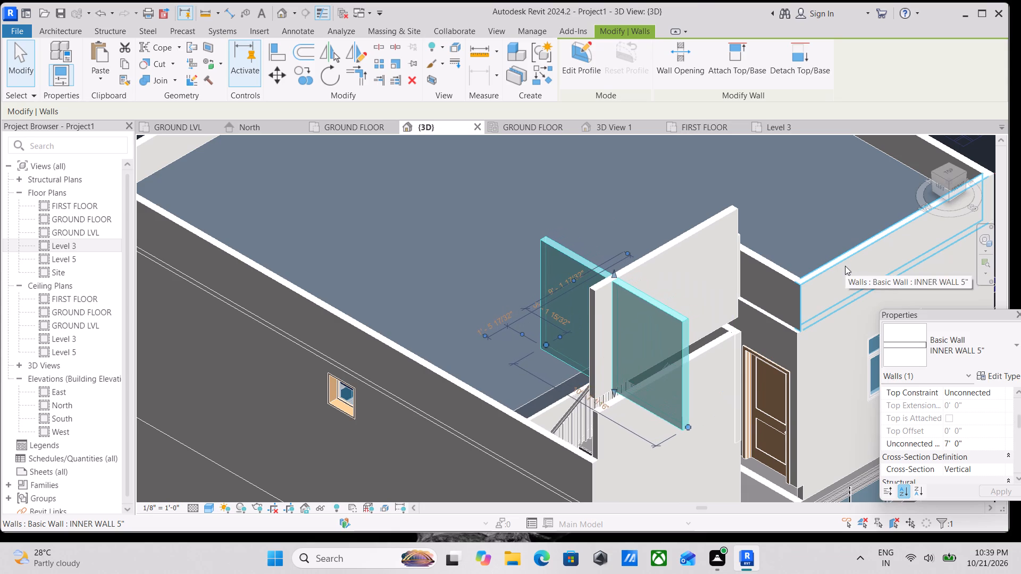
{"action": "key", "text": "Left"}
{"action": "key", "text": "Left"}
{"action": "key", "text": "Left"}
{"action": "key", "text": "Left"}
{"action": "key", "text": "Left"}
{"action": "key", "text": "Left"}
{"action": "key", "text": "Left"}
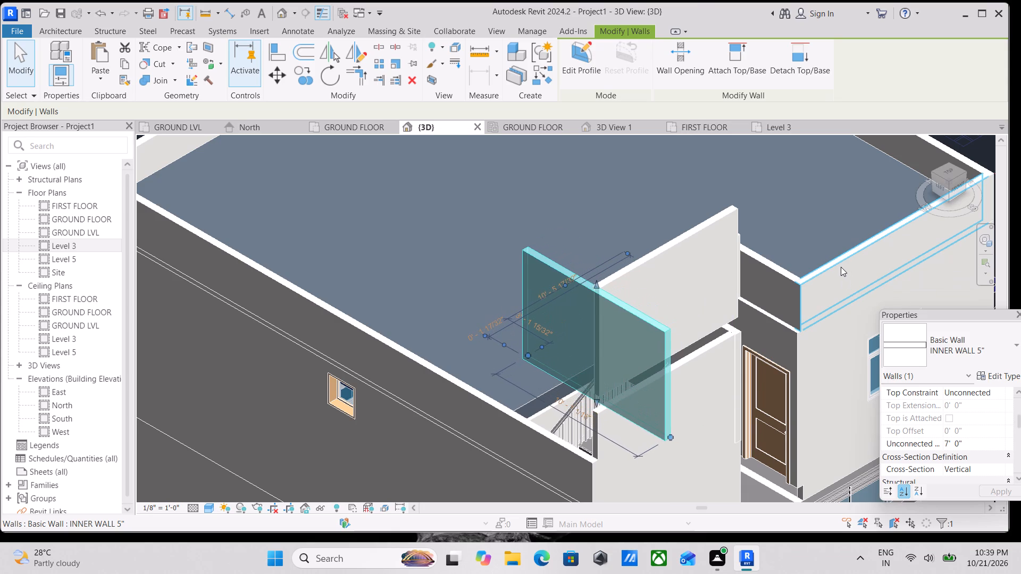
{"action": "key", "text": "Left"}
{"action": "key", "text": "Left"}
{"action": "key", "text": "Left"}
{"action": "key", "text": "Left"}
{"action": "key", "text": "Left"}
{"action": "key", "text": "Left"}
{"action": "key", "text": "Left"}
{"action": "key", "text": "Left"}
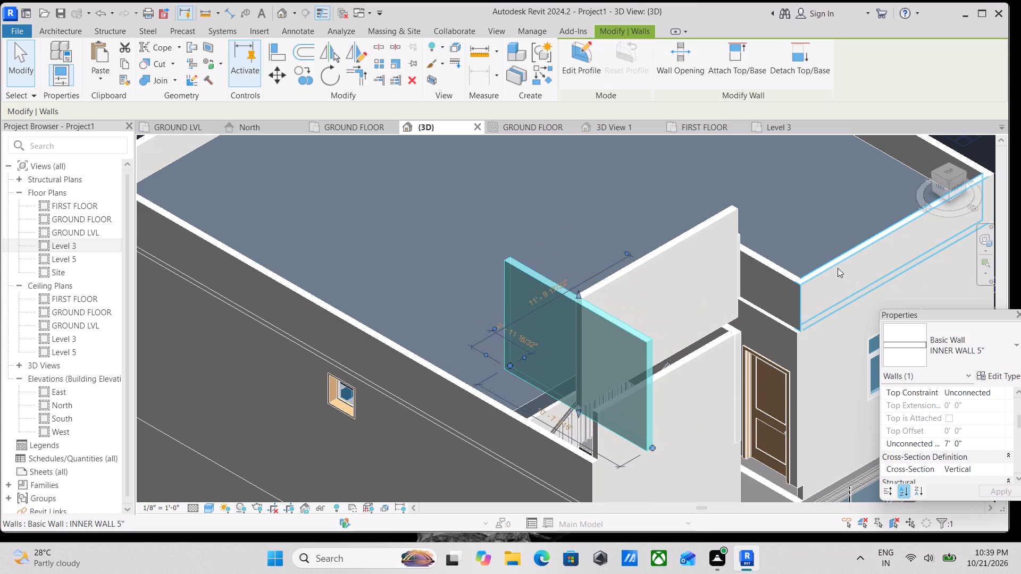
{"action": "key", "text": "Left"}
{"action": "key", "text": "Left"}
{"action": "key", "text": "Left"}
{"action": "key", "text": "Left"}
{"action": "key", "text": "Left"}
{"action": "key", "text": "Left"}
{"action": "key", "text": "Left"}
{"action": "key", "text": "Left"}
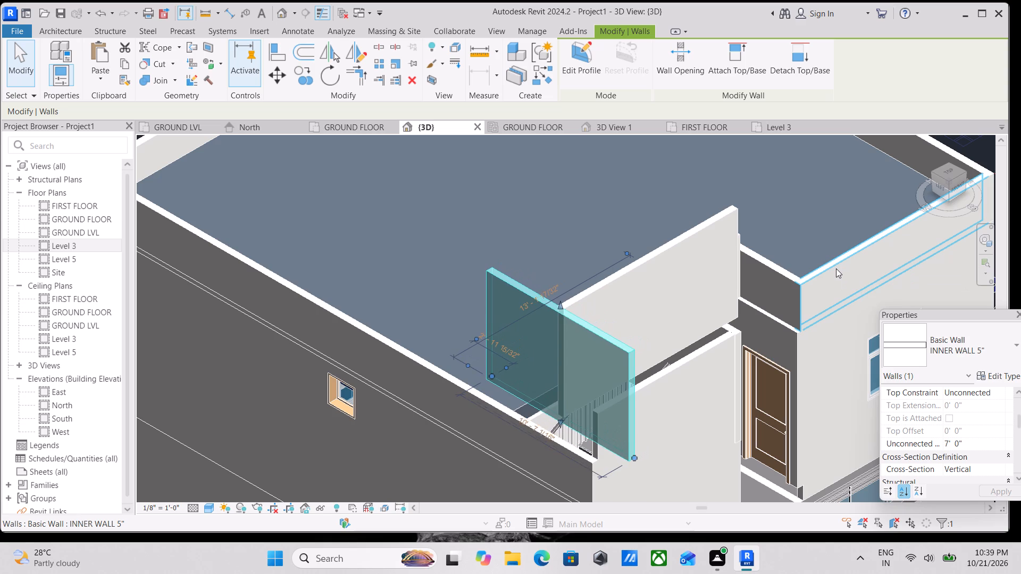
{"action": "key", "text": "Left"}
{"action": "key", "text": "Left"}
{"action": "key", "text": "Left"}
{"action": "key", "text": "Left"}
{"action": "key", "text": "Left"}
{"action": "key", "text": "Left"}
{"action": "key", "text": "Left"}
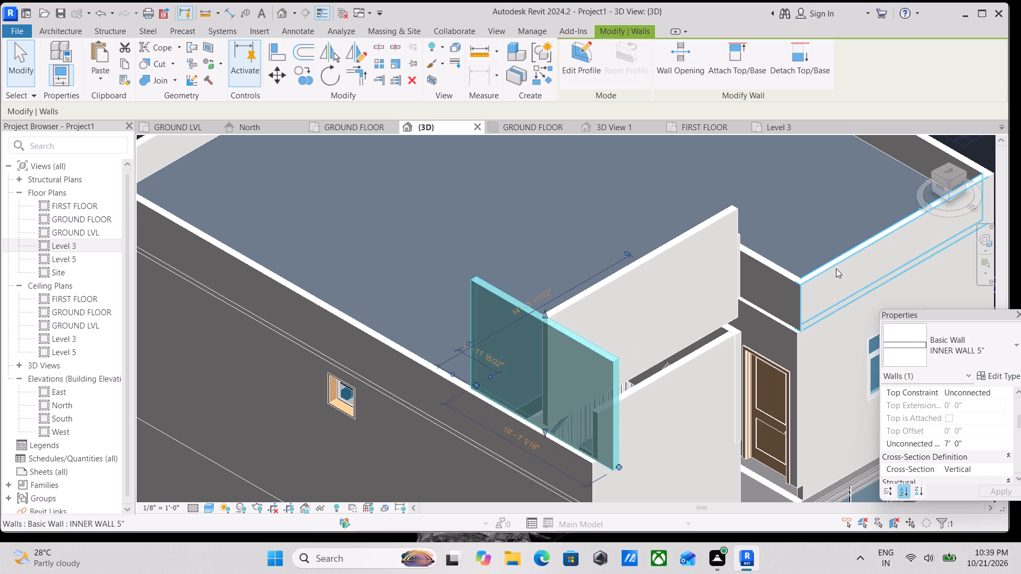
{"action": "key", "text": "Left"}
{"action": "key", "text": "Left"}
{"action": "scroll", "coordinate": [836, 268], "scroll_direction": "down", "scroll_amount": 2}
{"action": "key", "text": "Escape"}
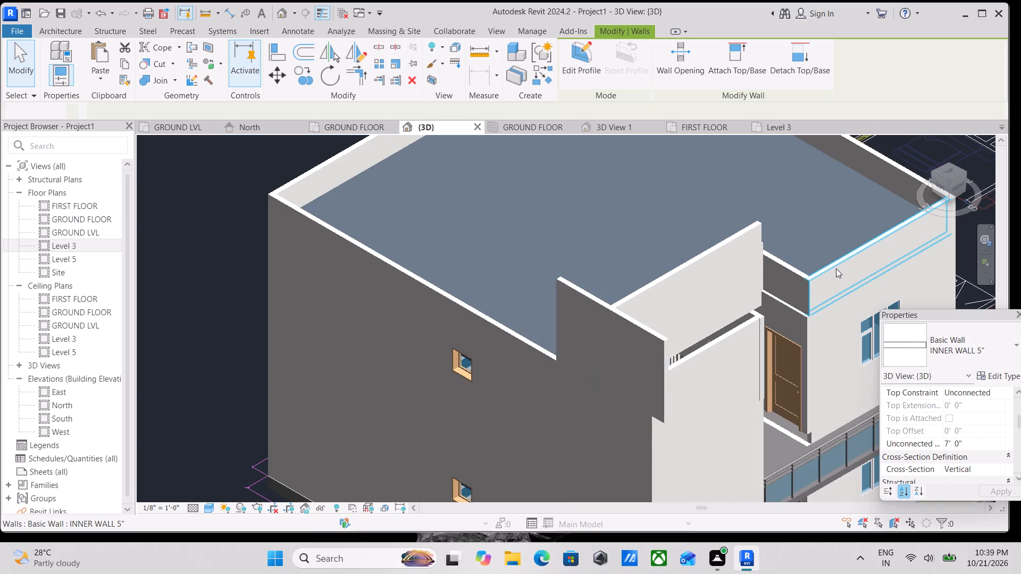
From the top view, nudge the rotated Level 5 wall back east into line with the building's west outer wall.
{"action": "left_click", "coordinate": [950, 171]}
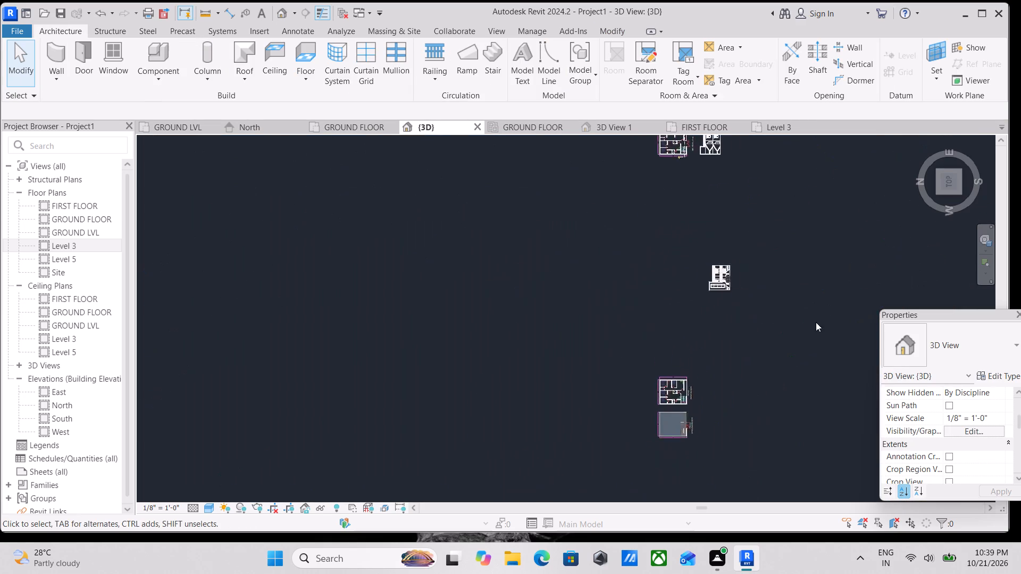
{"action": "scroll", "coordinate": [804, 336], "scroll_direction": "up", "scroll_amount": 4}
{"action": "middle_click_drag", "start_coordinate": [608, 391], "coordinate": [689, 153]}
{"action": "scroll", "coordinate": [624, 364], "scroll_direction": "up", "scroll_amount": 12}
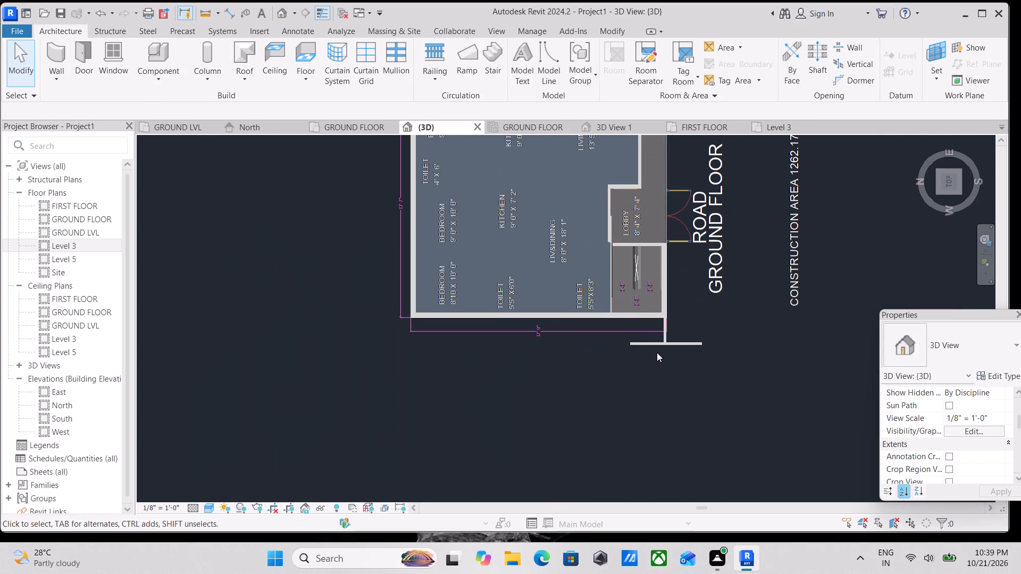
{"action": "left_click", "coordinate": [660, 345]}
{"action": "key", "text": "Up"}
{"action": "key", "text": "Up"}
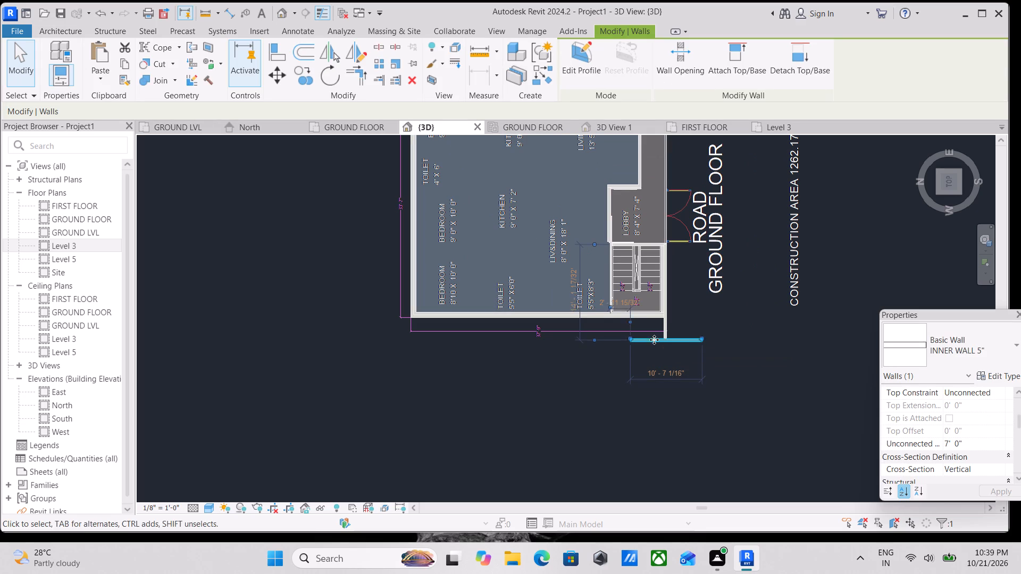
{"action": "key", "text": "Up"}
{"action": "key", "text": "Up"}
{"action": "key", "text": "Up"}
{"action": "key", "text": "Up"}
{"action": "key", "text": "Up"}
{"action": "key", "text": "Up"}
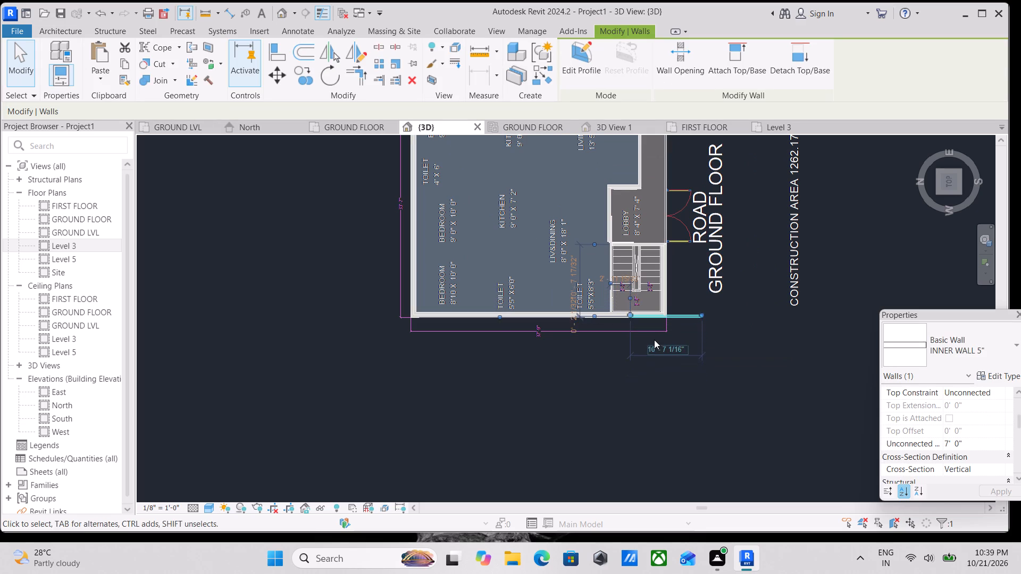
{"action": "key", "text": "Up"}
{"action": "key", "text": "Down"}
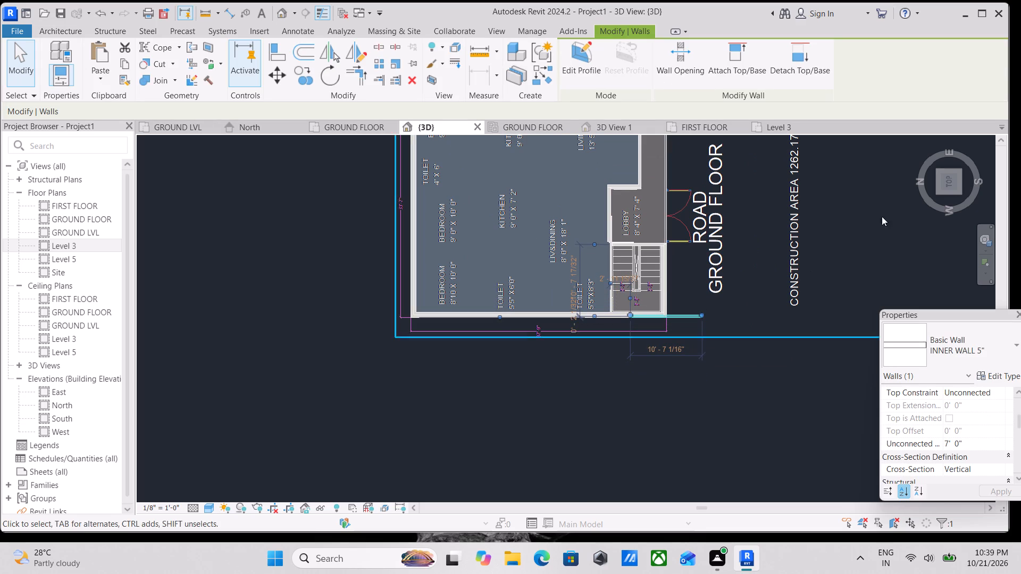
Nudge the Level 5 west staircase wall northward until its south end sits flush with the front wall's outer corner.
{"action": "left_click", "coordinate": [959, 191]}
{"action": "middle_click_drag", "start_coordinate": [748, 227], "coordinate": [769, 303]}
{"action": "scroll", "coordinate": [656, 269], "scroll_direction": "down", "scroll_amount": 1}
{"action": "middle_click_drag", "start_coordinate": [656, 269], "coordinate": [659, 249]}
{"action": "scroll", "coordinate": [659, 241], "scroll_direction": "down", "scroll_amount": 1}
{"action": "middle_click_drag", "start_coordinate": [659, 241], "coordinate": [658, 232]}
{"action": "scroll", "coordinate": [658, 232], "scroll_direction": "down", "scroll_amount": 1}
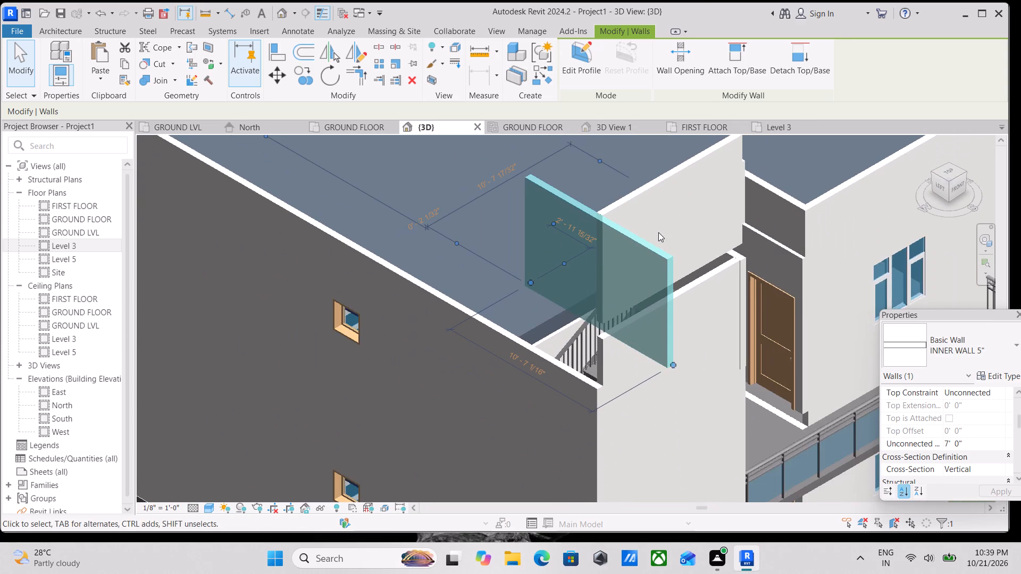
{"action": "key", "text": "Up"}
{"action": "key", "text": "Up"}
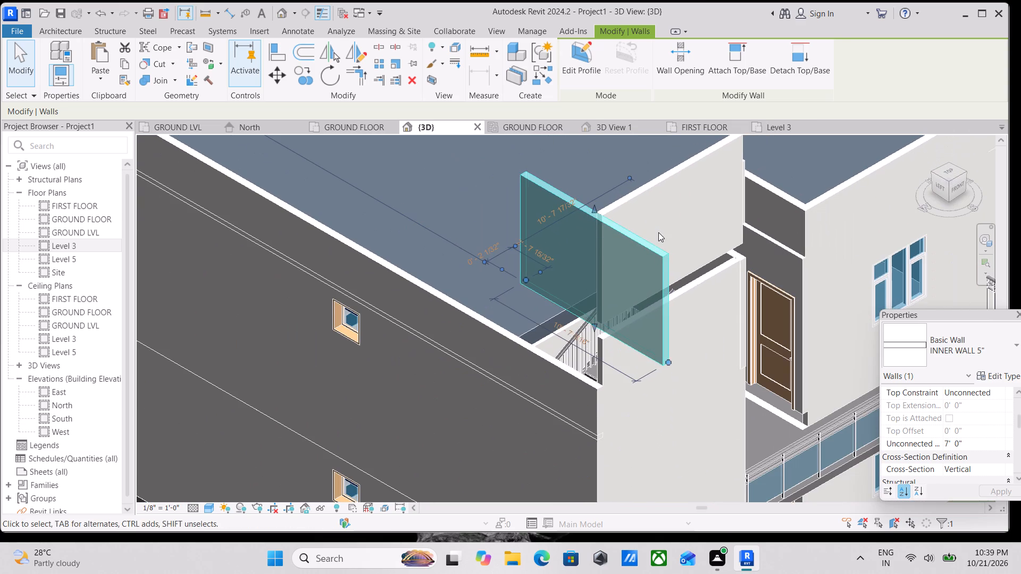
{"action": "key", "text": "Up"}
{"action": "key", "text": "Up"}
{"action": "key", "text": "Up"}
{"action": "key", "text": "Up"}
{"action": "key", "text": "Up"}
{"action": "key", "text": "Up"}
{"action": "key", "text": "Up"}
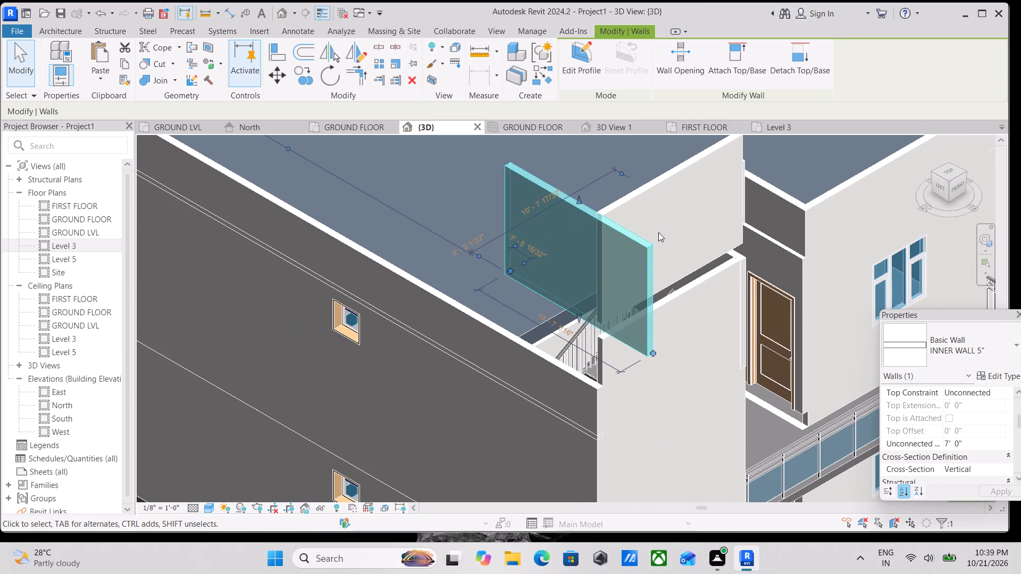
{"action": "key", "text": "Up"}
{"action": "key", "text": "Up"}
{"action": "key", "text": "Up"}
{"action": "key", "text": "Up"}
{"action": "key", "text": "Up"}
{"action": "key", "text": "Up"}
{"action": "key", "text": "Up"}
{"action": "key", "text": "Up"}
{"action": "key", "text": "Up"}
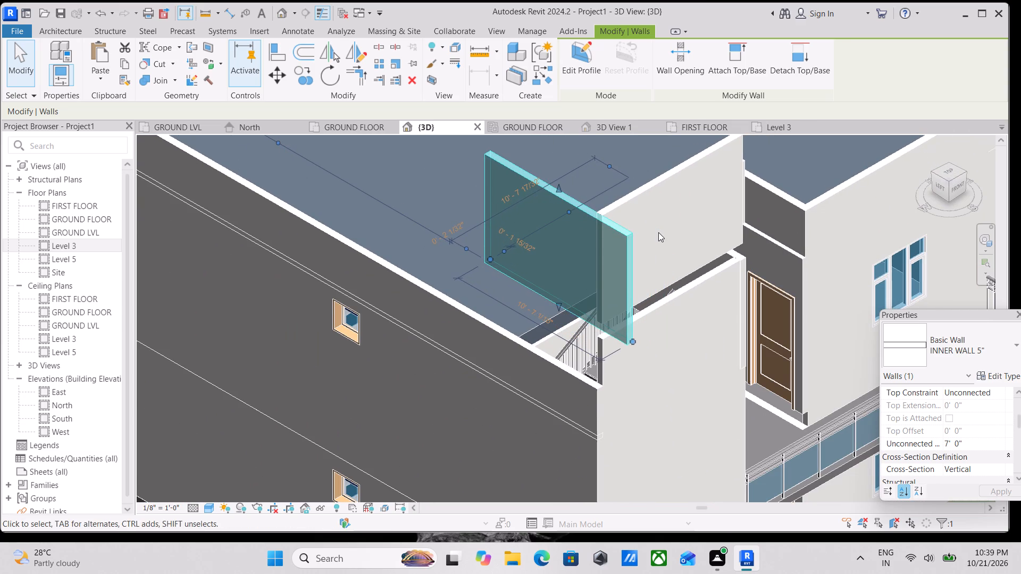
{"action": "key", "text": "Up"}
{"action": "key", "text": "Up"}
{"action": "key", "text": "Up"}
{"action": "key", "text": "Up"}
{"action": "key", "text": "Up"}
{"action": "key", "text": "Up"}
{"action": "key", "text": "Up"}
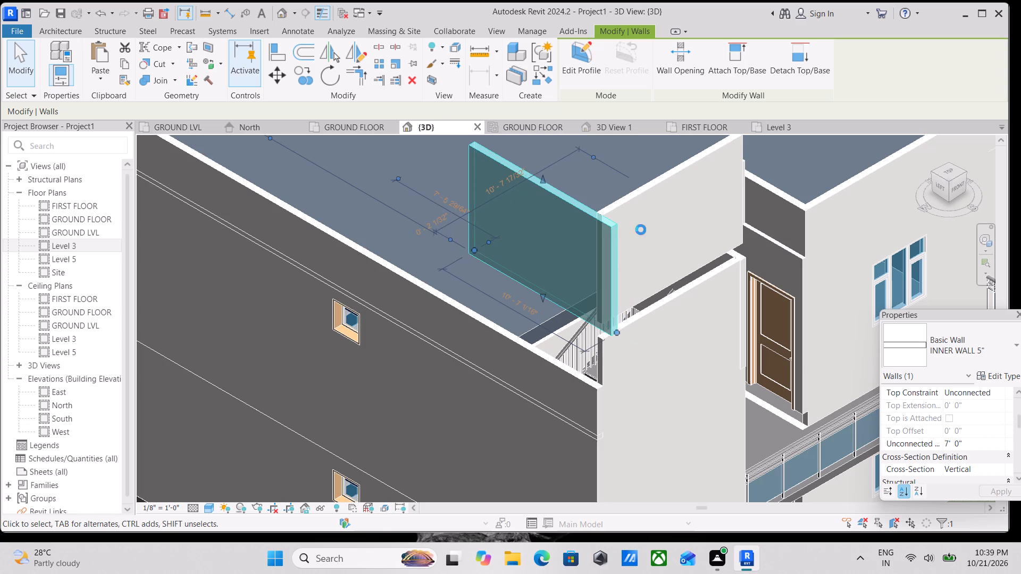
{"action": "key", "text": "Up"}
{"action": "scroll", "coordinate": [638, 229], "scroll_direction": "up", "scroll_amount": 7}
{"action": "key", "text": "Up"}
{"action": "key", "text": "Up"}
{"action": "scroll", "coordinate": [595, 207], "scroll_direction": "up", "scroll_amount": 3}
{"action": "key", "text": "Up"}
{"action": "middle_click_drag", "start_coordinate": [591, 205], "coordinate": [632, 281]}
{"action": "key", "text": "Up"}
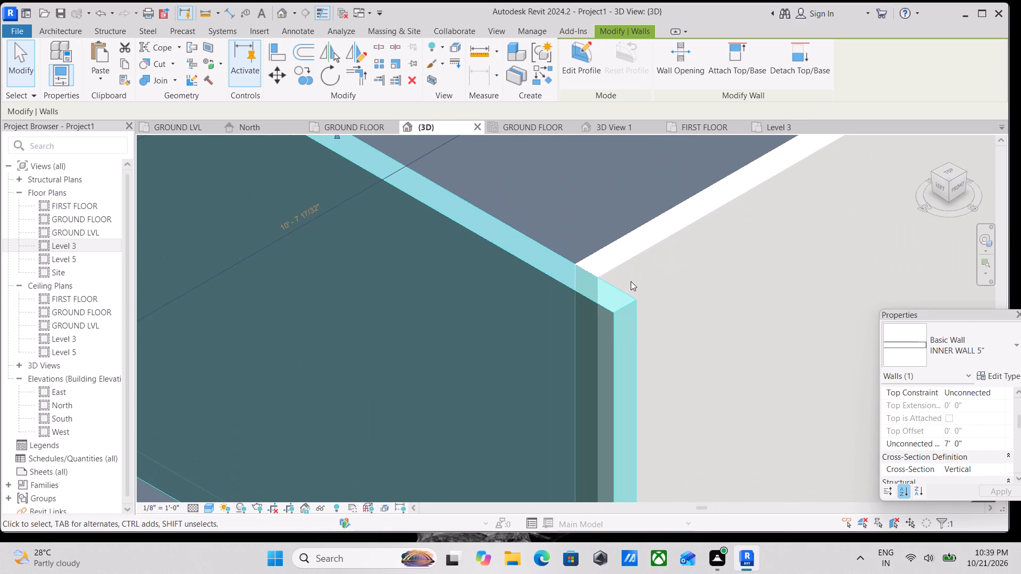
{"action": "key", "text": "Up"}
{"action": "key", "text": "Up"}
{"action": "key", "text": "Up"}
{"action": "key", "text": "Up"}
{"action": "key", "text": "Up"}
{"action": "key", "text": "Up"}
{"action": "key", "text": "Up"}
{"action": "key", "text": "Up"}
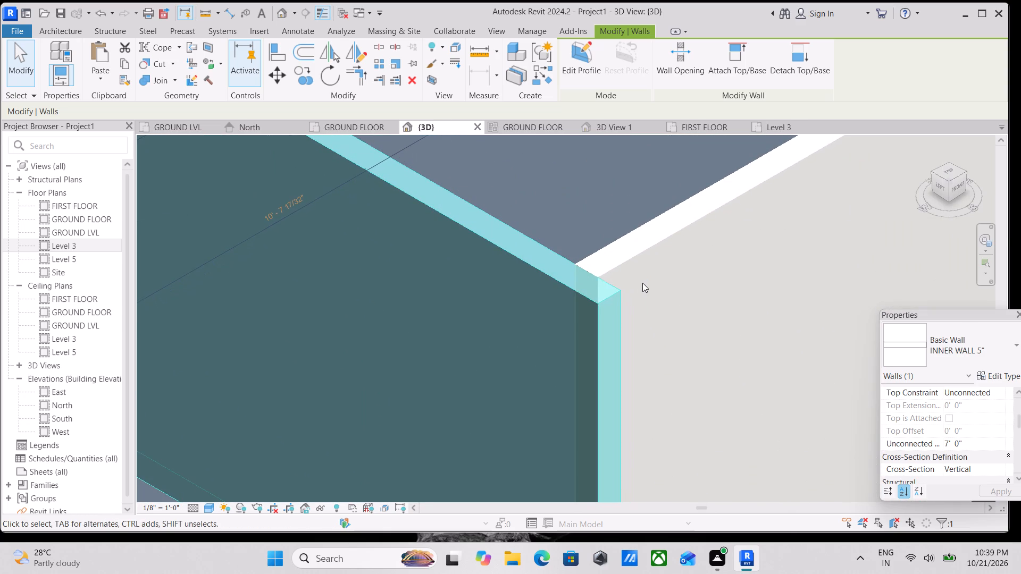
{"action": "key", "text": "Up"}
{"action": "key", "text": "Up"}
{"action": "key", "text": "Up"}
{"action": "key", "text": "Up"}
{"action": "key", "text": "Up"}
{"action": "key", "text": "Up"}
{"action": "key", "text": "Up"}
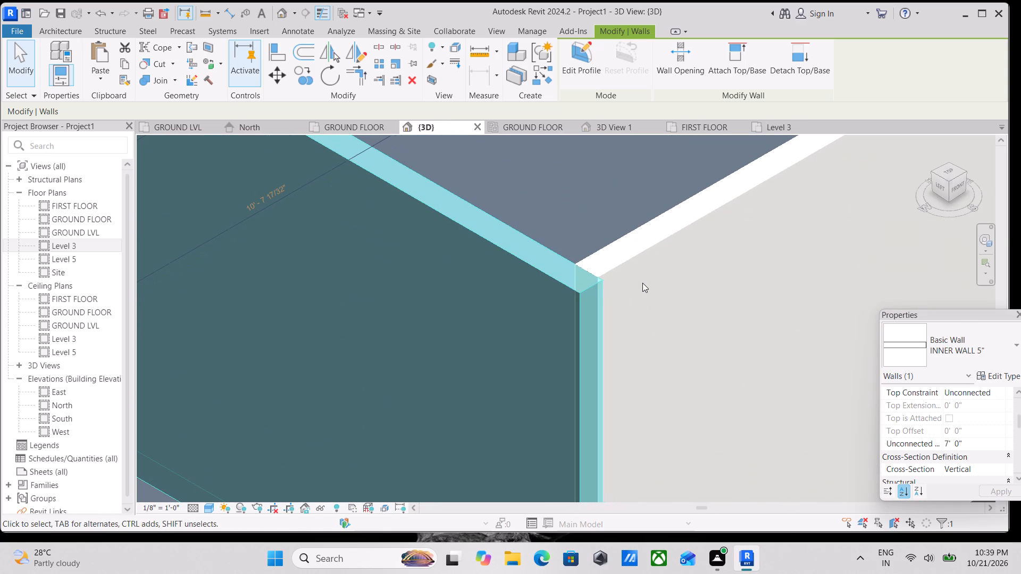
{"action": "key", "text": "Up"}
{"action": "key", "text": "Up"}
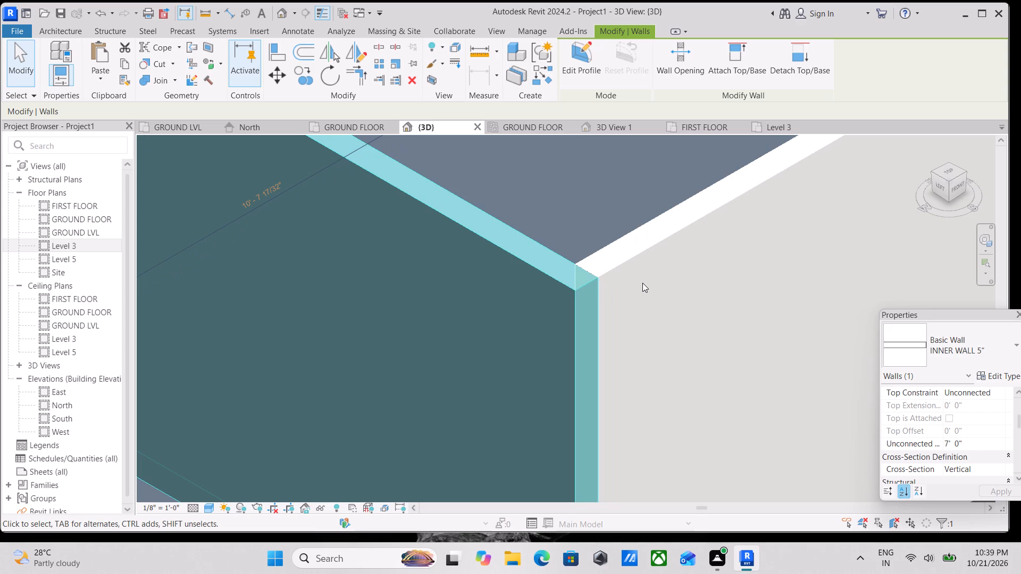
{"action": "scroll", "coordinate": [642, 283], "scroll_direction": "down", "scroll_amount": 8}
{"action": "scroll", "coordinate": [677, 243], "scroll_direction": "down", "scroll_amount": 3}
{"action": "key", "text": "Escape"}
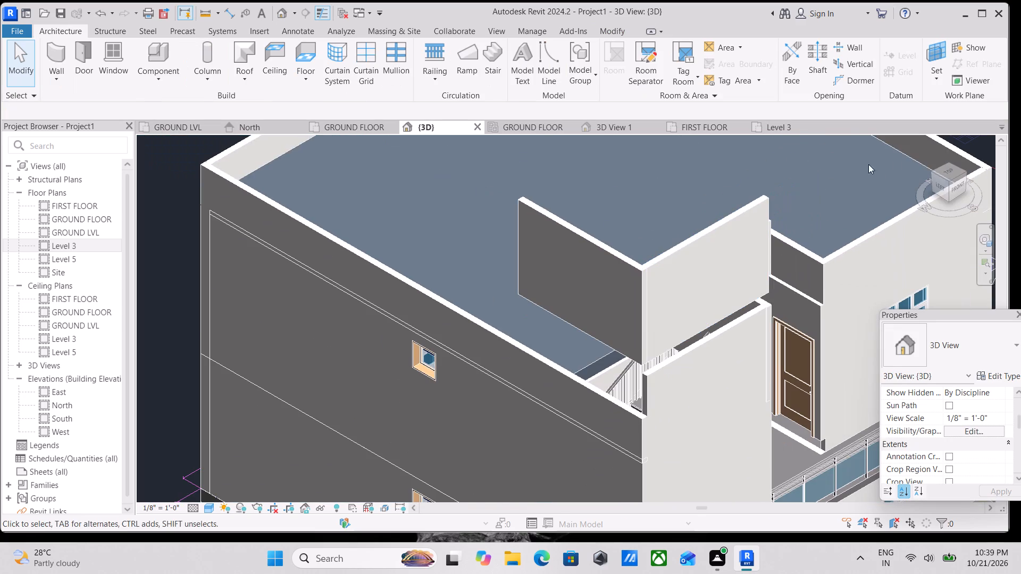
Copy the Level 5 west staircase wall and paste it aligned to Level 3, dismissing the save reminder.
{"action": "left_click", "coordinate": [941, 185]}
{"action": "scroll", "coordinate": [682, 290], "scroll_direction": "up", "scroll_amount": 3}
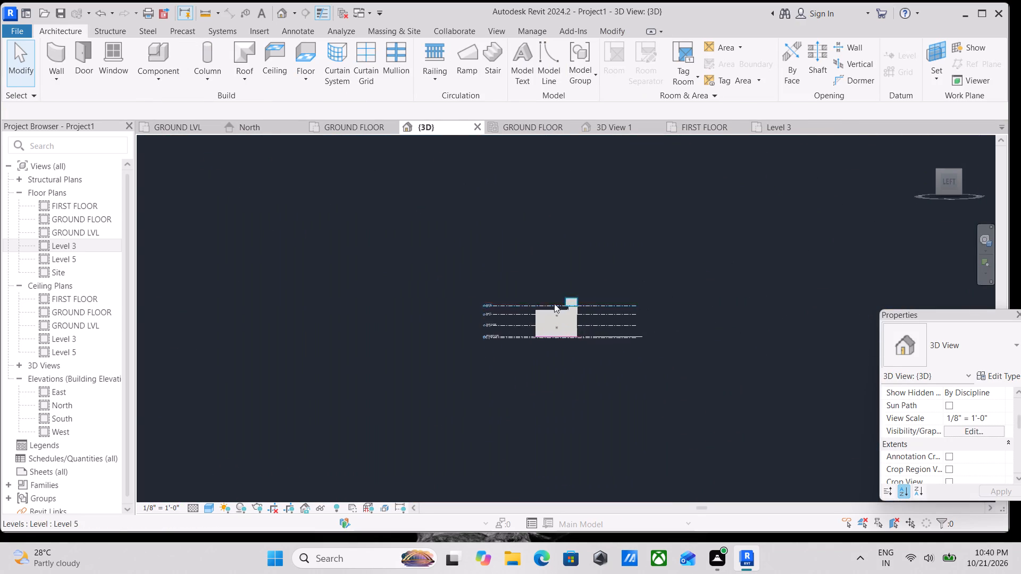
{"action": "scroll", "coordinate": [537, 303], "scroll_direction": "up", "scroll_amount": 7}
{"action": "scroll", "coordinate": [596, 305], "scroll_direction": "up", "scroll_amount": 3}
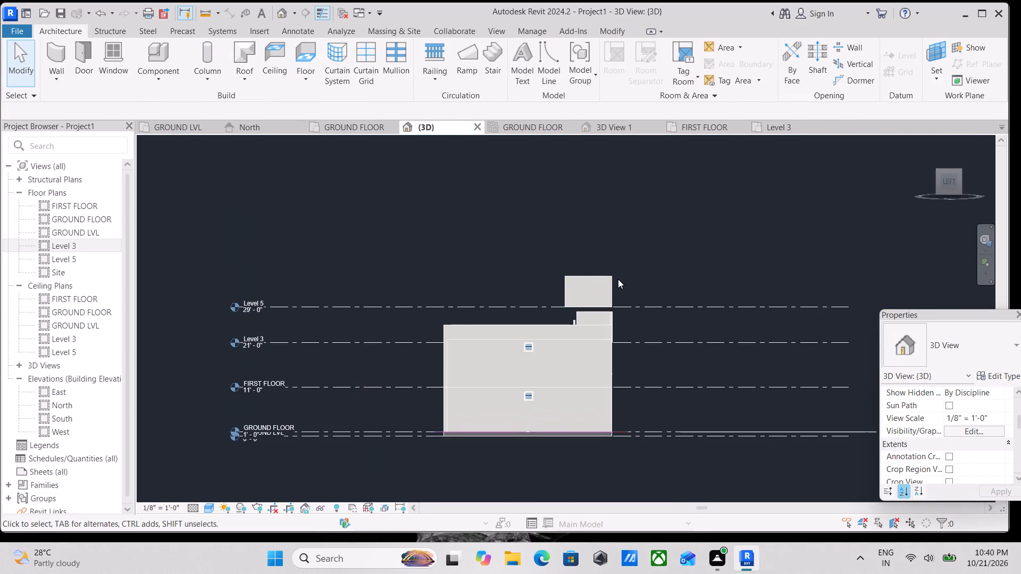
{"action": "left_click", "coordinate": [613, 279]}
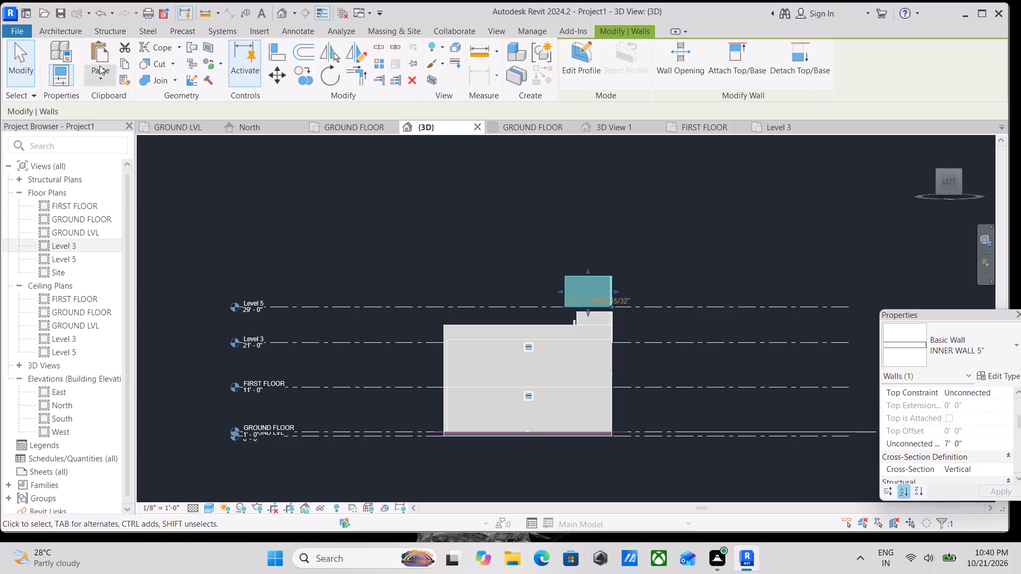
{"action": "left_click", "coordinate": [121, 61]}
{"action": "left_click", "coordinate": [114, 75]}
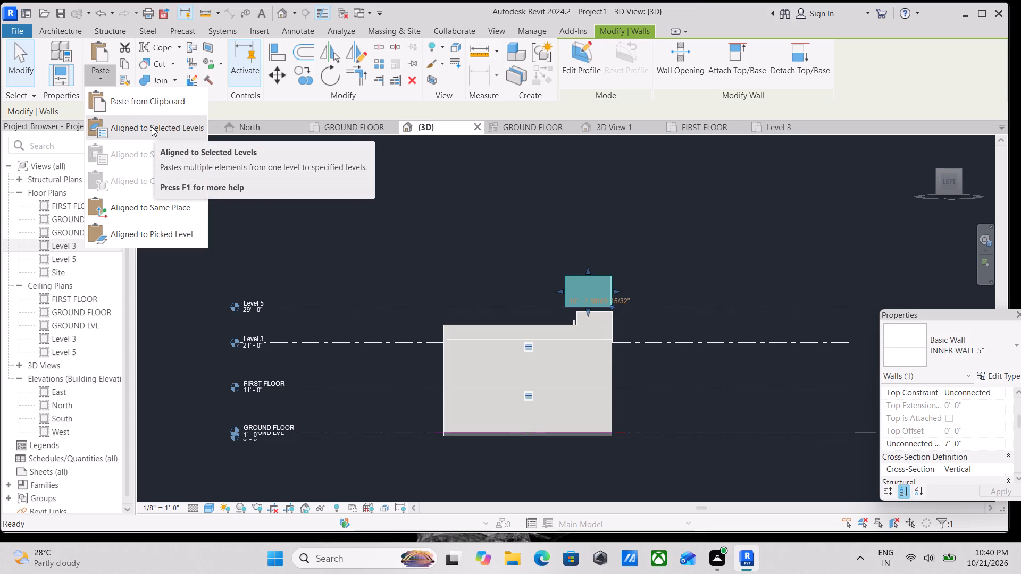
{"action": "left_click", "coordinate": [152, 126]}
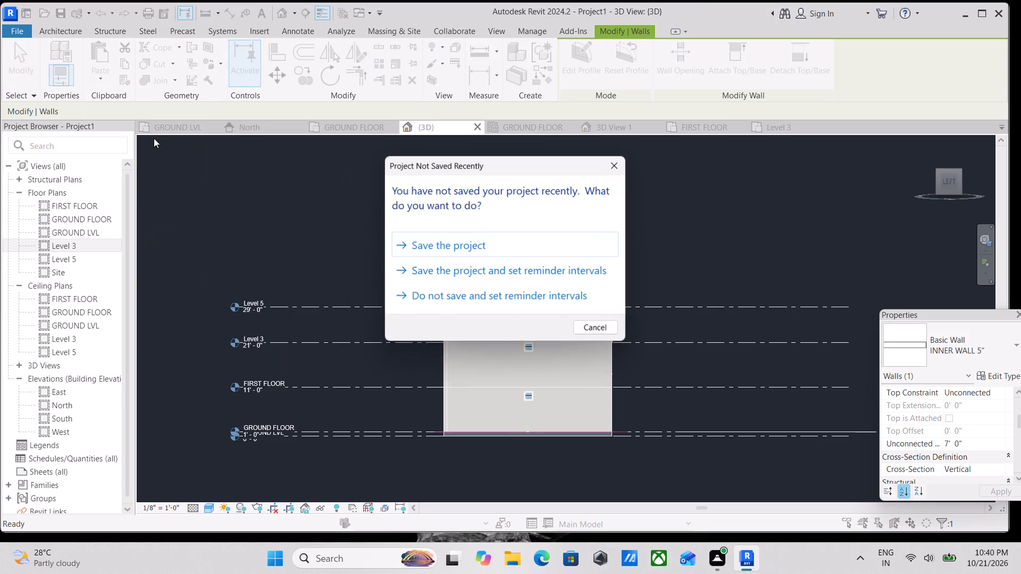
{"action": "left_click", "coordinate": [612, 168]}
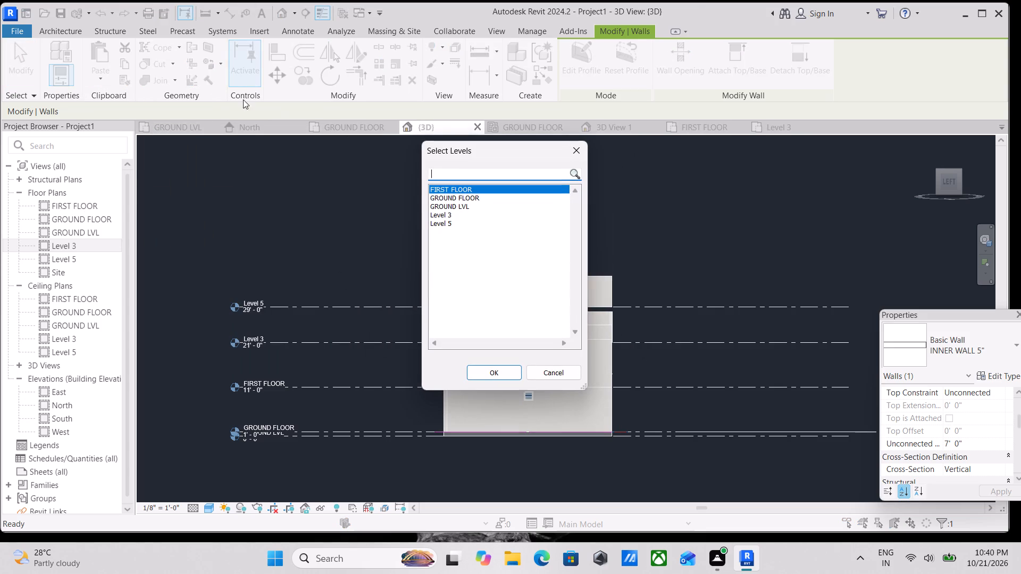
{"action": "left_click", "coordinate": [473, 201]}
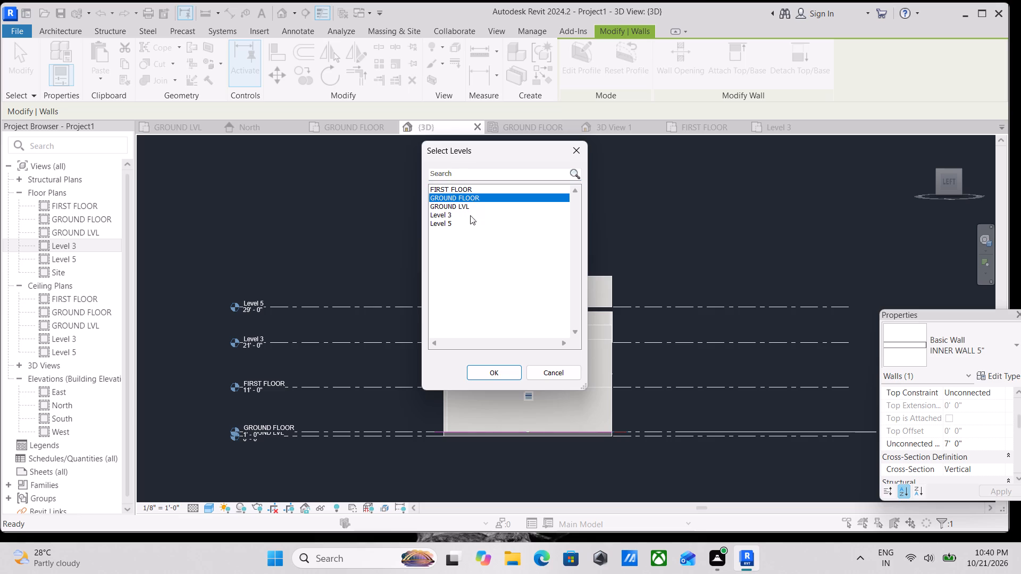
{"action": "left_click", "coordinate": [464, 217]}
{"action": "left_click", "coordinate": [478, 369]}
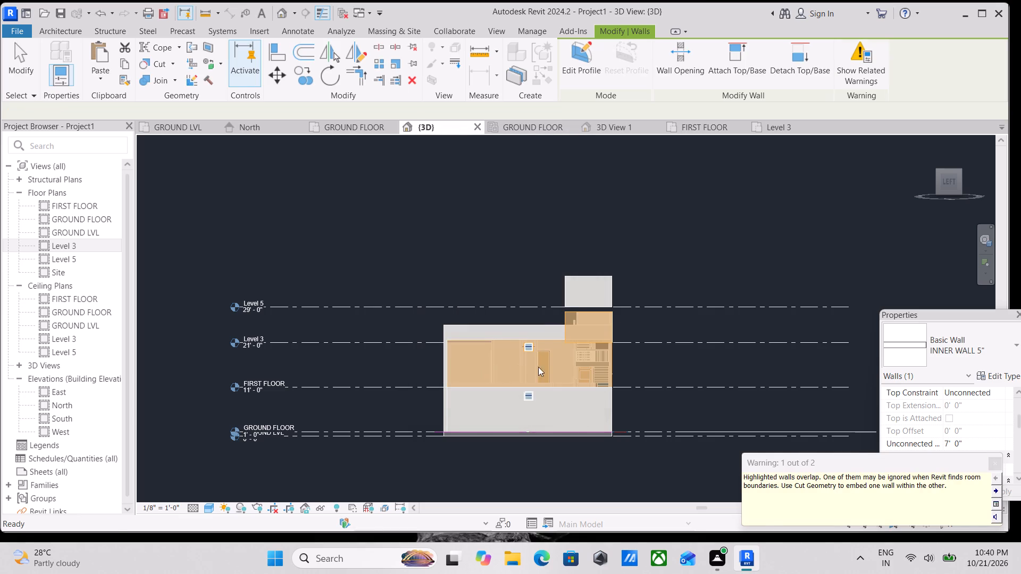
{"action": "scroll", "coordinate": [601, 331], "scroll_direction": "up", "scroll_amount": 2}
{"action": "key", "text": "Escape"}
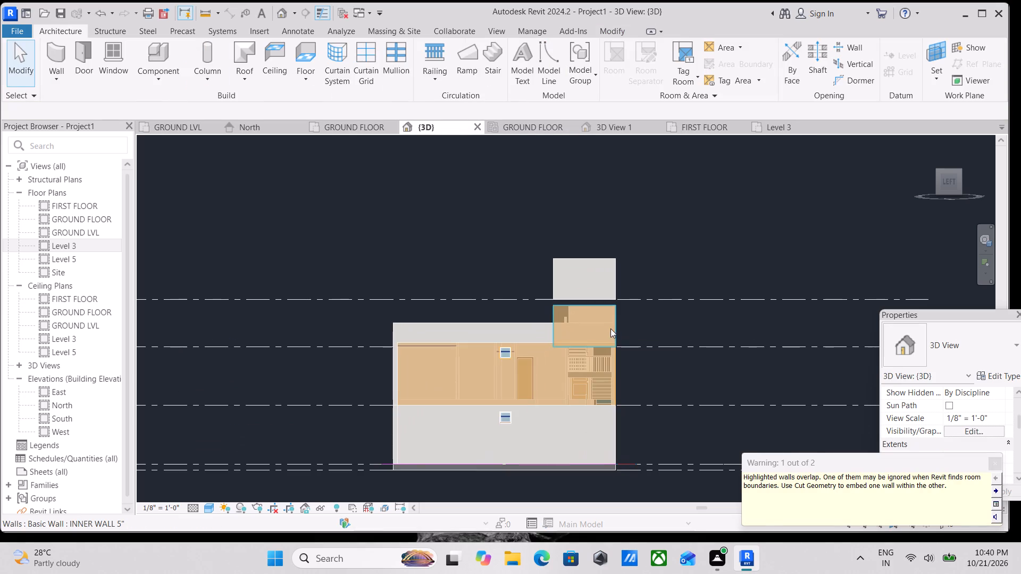
{"action": "key", "text": "Escape"}
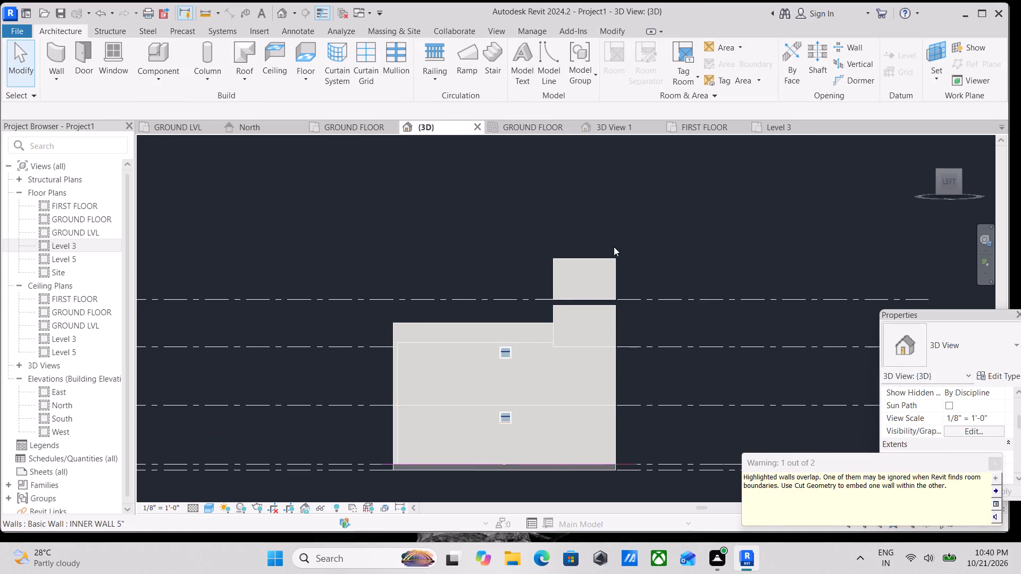
Delete the Level 5 wall on the west side of the staircase.
{"action": "left_click", "coordinate": [613, 259]}
{"action": "right_click", "coordinate": [613, 259]}
{"action": "left_click", "coordinate": [660, 333]}
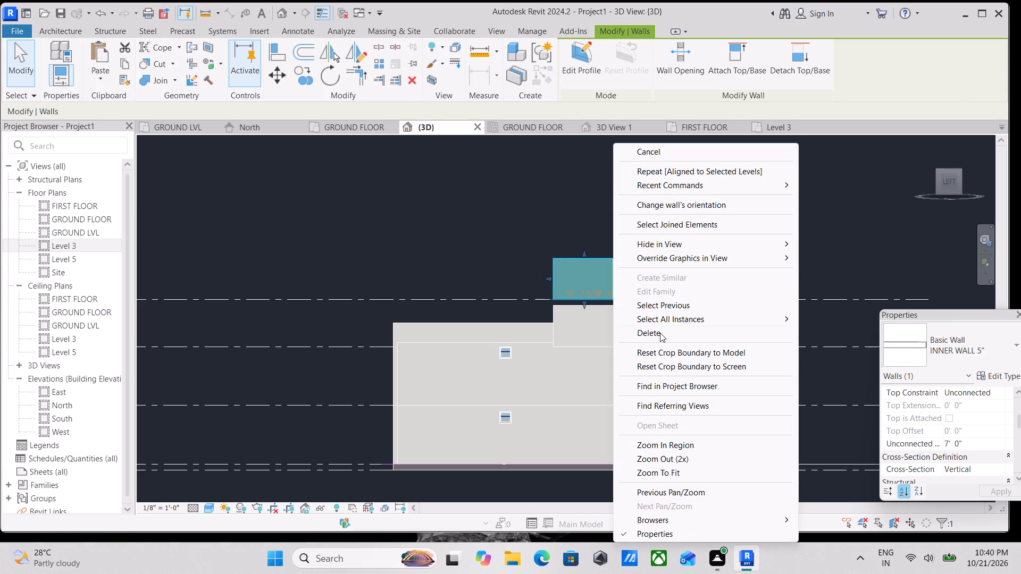
{"action": "scroll", "coordinate": [596, 329], "scroll_direction": "up", "scroll_amount": 3}
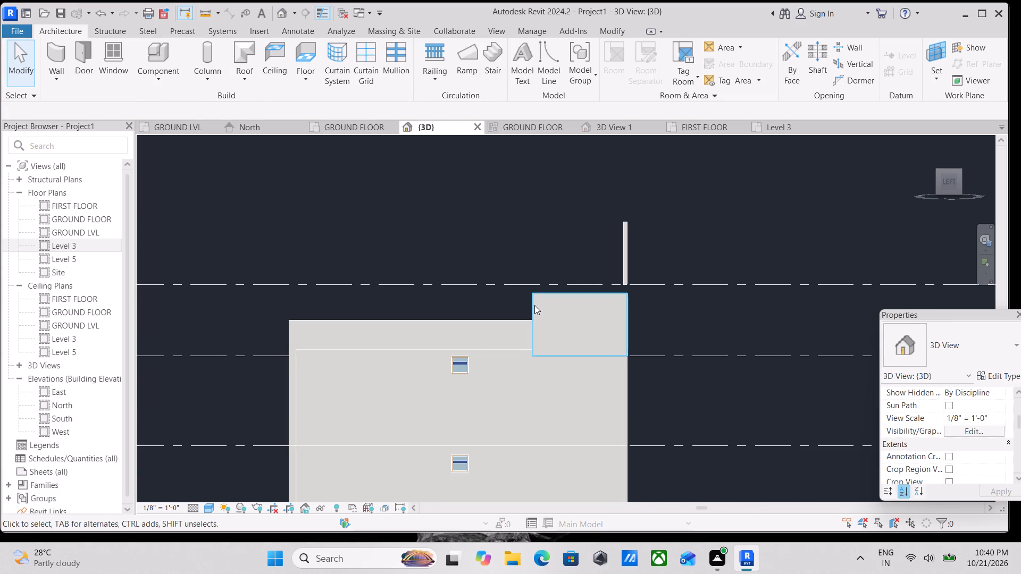
Raise the base of the Level 3 west staircase wall slightly, to the horizontal wall line just above Level 3.
{"action": "left_click", "coordinate": [534, 305]}
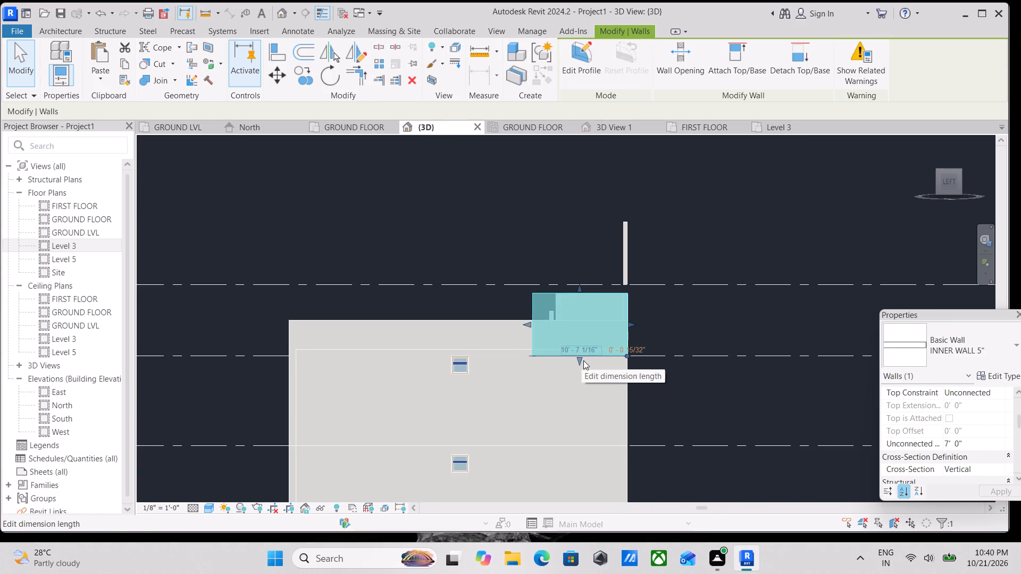
{"action": "scroll", "coordinate": [589, 368], "scroll_direction": "up", "scroll_amount": 4}
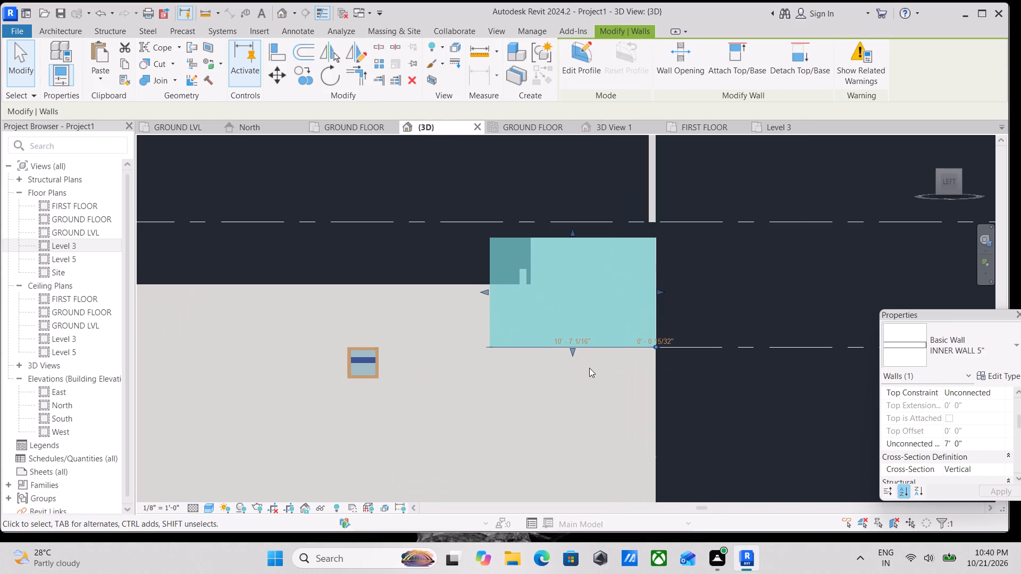
{"action": "left_click_drag", "start_coordinate": [571, 353], "coordinate": [568, 334]}
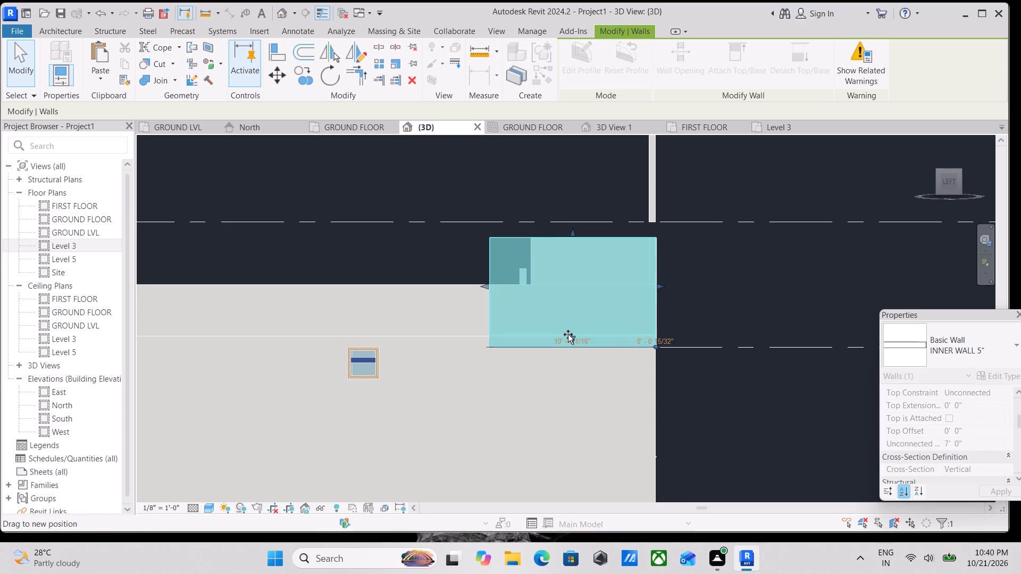
{"action": "left_click_drag", "start_coordinate": [568, 334], "coordinate": [568, 335]}
{"action": "scroll", "coordinate": [583, 324], "scroll_direction": "down", "scroll_amount": 2}
{"action": "middle_click_drag", "start_coordinate": [583, 338], "coordinate": [582, 382]}
{"action": "scroll", "coordinate": [595, 343], "scroll_direction": "down", "scroll_amount": 2}
{"action": "key", "text": "Escape"}
{"action": "scroll", "coordinate": [595, 344], "scroll_direction": "down", "scroll_amount": 2}
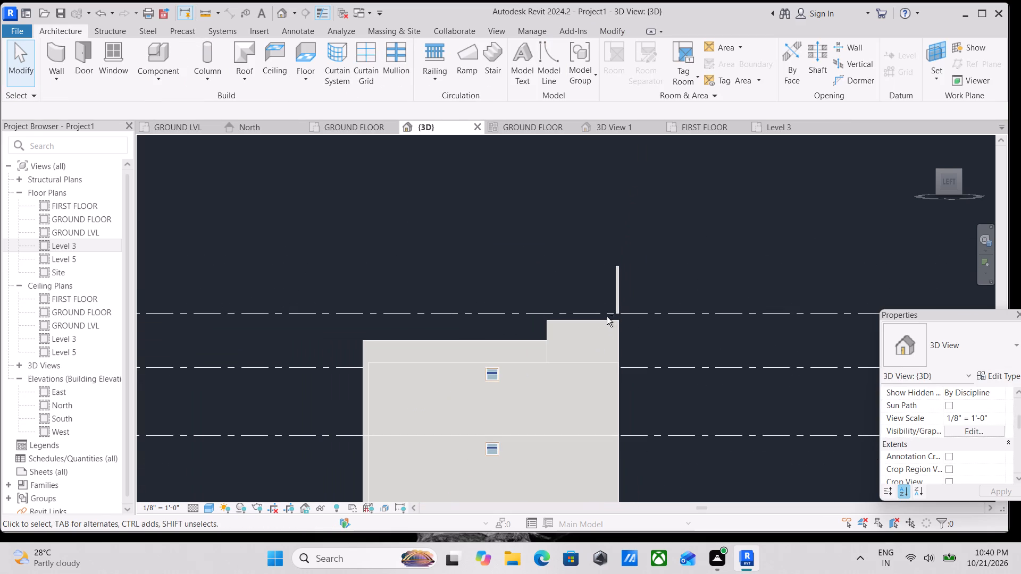
Delete the remaining Level 5 wall above the front of the staircase.
{"action": "middle_click_drag", "start_coordinate": [607, 317], "coordinate": [405, 345], "text": "shift"}
{"action": "scroll", "coordinate": [405, 342], "scroll_direction": "down", "scroll_amount": 3}
{"action": "middle_click_drag", "start_coordinate": [405, 342], "coordinate": [876, 251]}
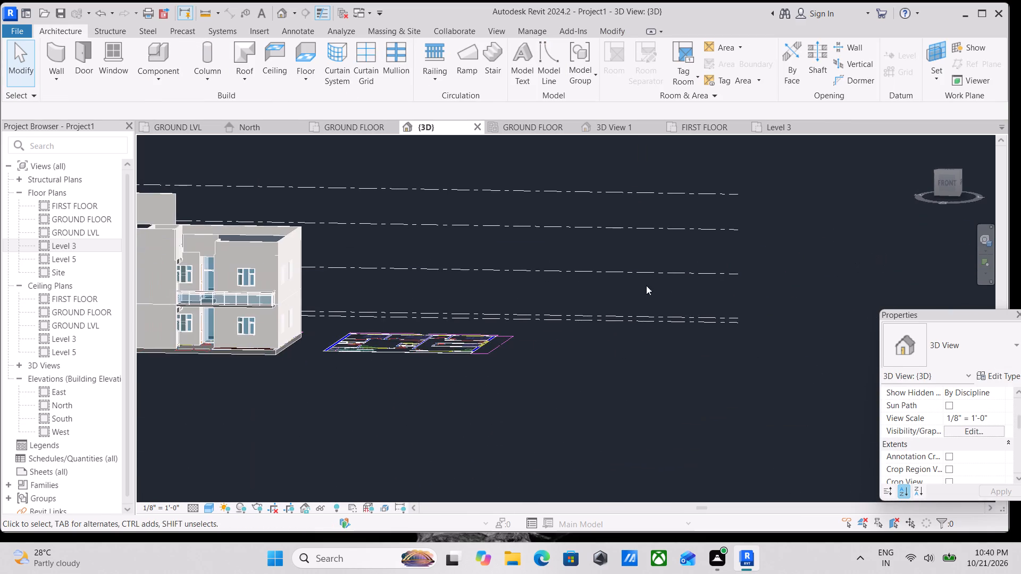
{"action": "middle_click_drag", "start_coordinate": [585, 272], "coordinate": [787, 310]}
{"action": "scroll", "coordinate": [309, 283], "scroll_direction": "up", "scroll_amount": 3}
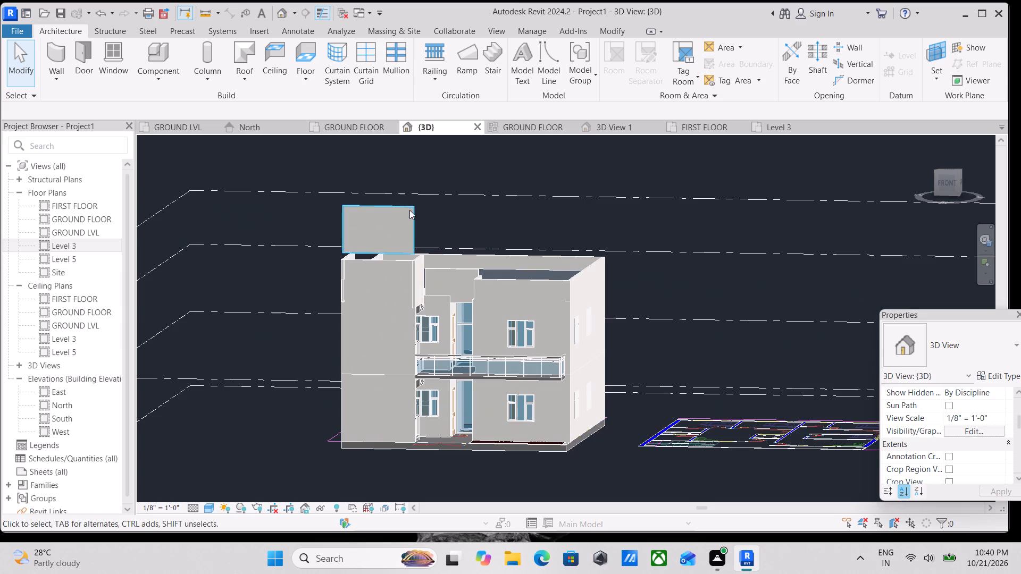
{"action": "left_click", "coordinate": [410, 209]}
{"action": "right_click", "coordinate": [410, 209]}
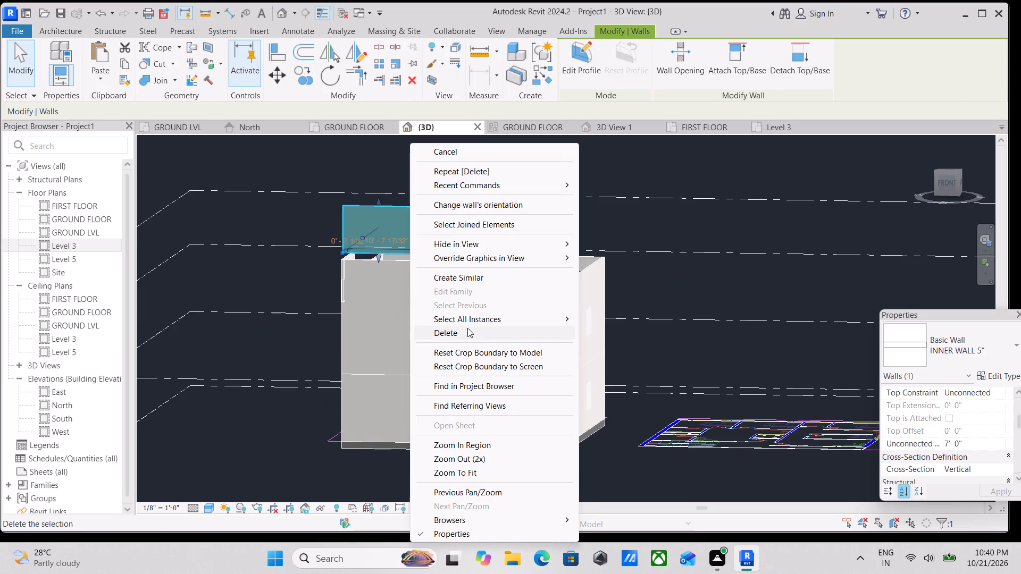
{"action": "left_click", "coordinate": [467, 328]}
{"action": "scroll", "coordinate": [466, 308], "scroll_direction": "down", "scroll_amount": 2}
{"action": "scroll", "coordinate": [466, 306], "scroll_direction": "up", "scroll_amount": 2}
{"action": "scroll", "coordinate": [356, 268], "scroll_direction": "up", "scroll_amount": 4}
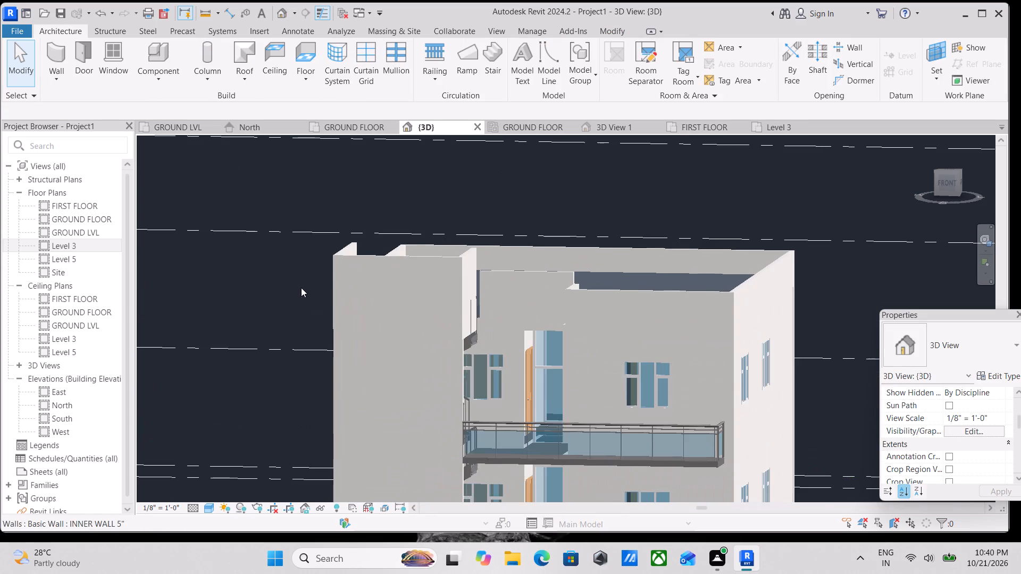
Examine the roof, parapets and staircase enclosure from the front, the side and above.
{"action": "scroll", "coordinate": [538, 259], "scroll_direction": "down", "scroll_amount": 3}
{"action": "middle_click_drag", "start_coordinate": [540, 264], "coordinate": [526, 311]}
{"action": "scroll", "coordinate": [585, 319], "scroll_direction": "down", "scroll_amount": 2}
{"action": "middle_click", "coordinate": [585, 319]}
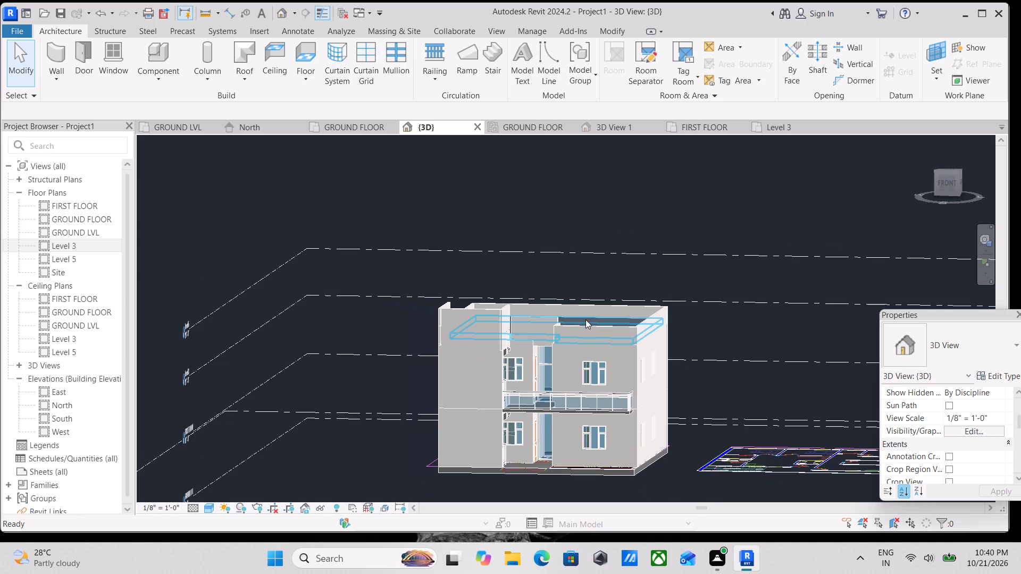
{"action": "scroll", "coordinate": [516, 470], "scroll_direction": "up", "scroll_amount": 3}
{"action": "scroll", "coordinate": [574, 297], "scroll_direction": "up", "scroll_amount": 2}
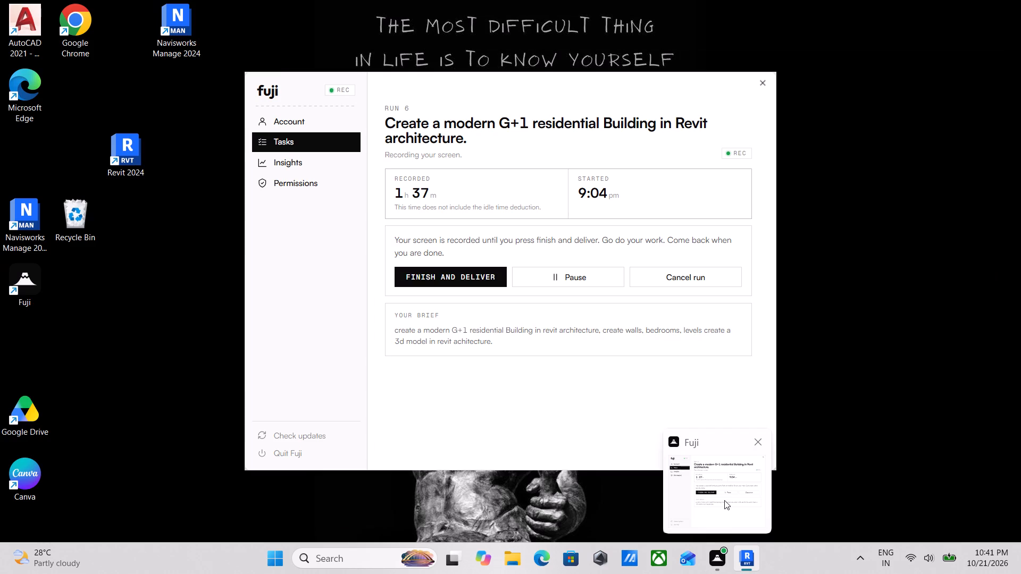
{"action": "scroll", "coordinate": [774, 334], "scroll_direction": "down", "scroll_amount": 2}
{"action": "middle_click_drag", "start_coordinate": [772, 335], "coordinate": [764, 389]}
{"action": "scroll", "coordinate": [592, 316], "scroll_direction": "down", "scroll_amount": 2}
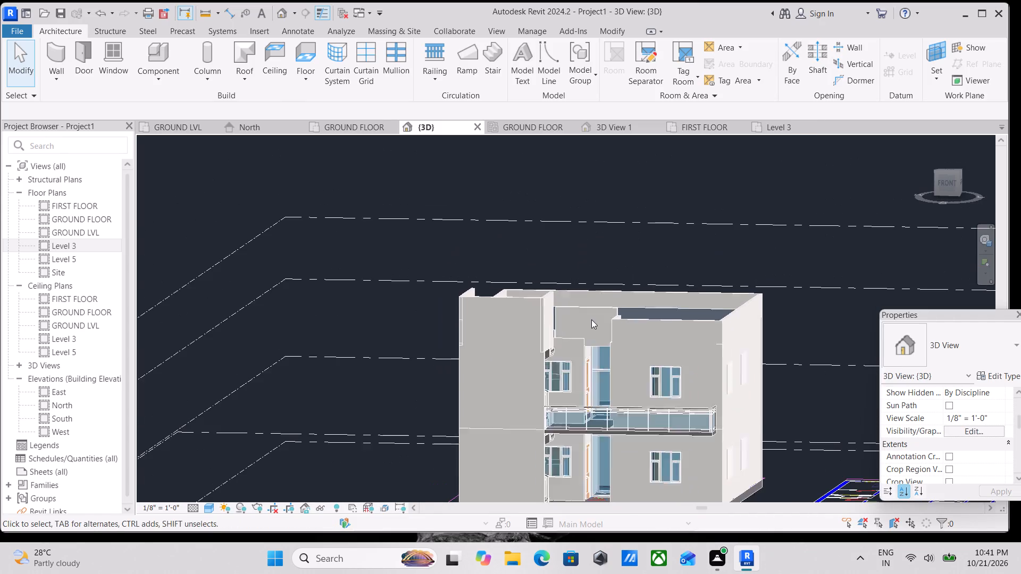
{"action": "scroll", "coordinate": [584, 356], "scroll_direction": "up", "scroll_amount": 2}
{"action": "key", "text": "Escape"}
{"action": "scroll", "coordinate": [561, 353], "scroll_direction": "down", "scroll_amount": 1}
{"action": "middle_click_drag", "start_coordinate": [546, 340], "coordinate": [673, 395], "text": "shift"}
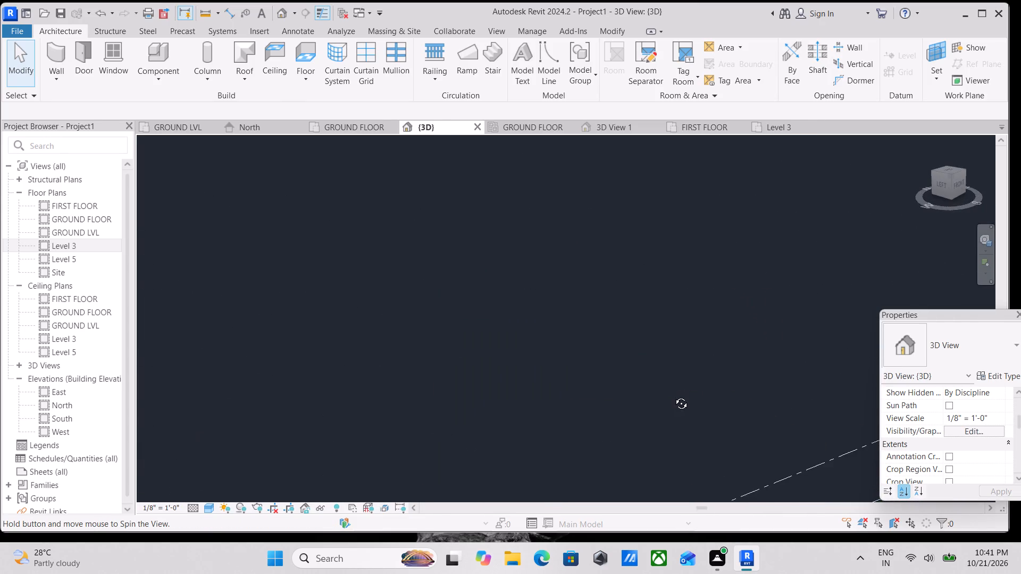
{"action": "middle_click_drag", "start_coordinate": [673, 395], "coordinate": [563, 368], "text": "shift"}
{"action": "scroll", "coordinate": [563, 368], "scroll_direction": "up", "scroll_amount": 1}
{"action": "key", "text": "Escape"}
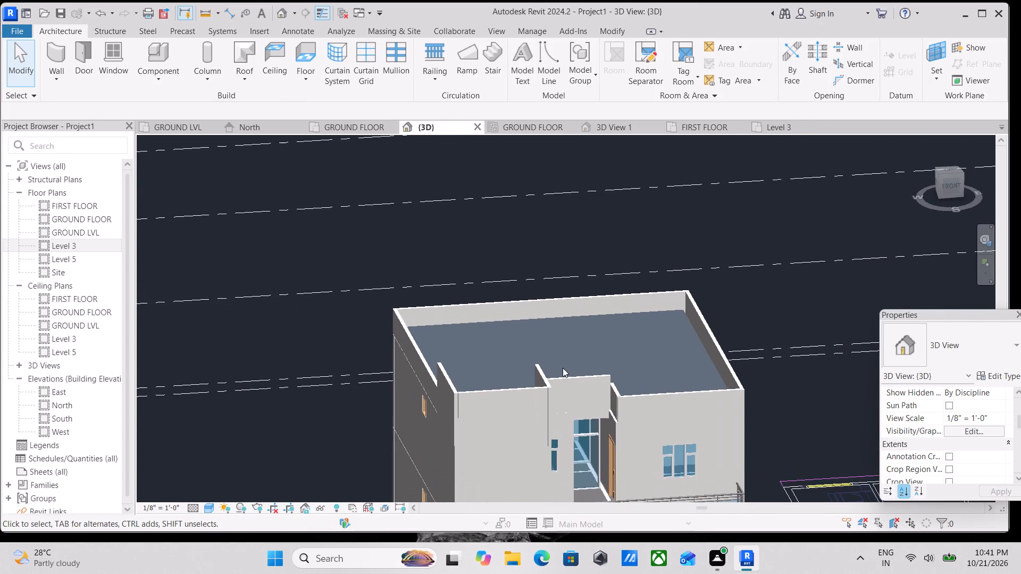
{"action": "scroll", "coordinate": [571, 409], "scroll_direction": "down", "scroll_amount": 1}
{"action": "middle_click_drag", "start_coordinate": [563, 404], "coordinate": [487, 387], "text": "shift"}
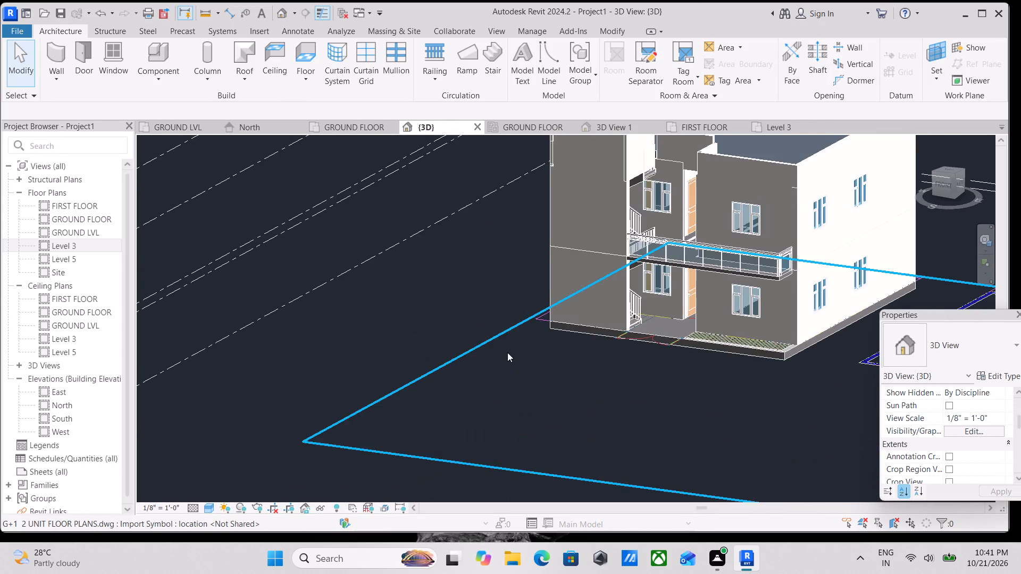
{"action": "middle_click_drag", "start_coordinate": [501, 358], "coordinate": [387, 474]}
{"action": "scroll", "coordinate": [553, 246], "scroll_direction": "up", "scroll_amount": 2}
{"action": "middle_click_drag", "start_coordinate": [555, 260], "coordinate": [541, 298], "text": "shift"}
{"action": "middle_click_drag", "start_coordinate": [542, 284], "coordinate": [489, 437]}
{"action": "middle_click_drag", "start_coordinate": [598, 298], "coordinate": [599, 326], "text": "shift"}
{"action": "middle_click_drag", "start_coordinate": [599, 325], "coordinate": [617, 373]}
{"action": "scroll", "coordinate": [591, 299], "scroll_direction": "up", "scroll_amount": 1}
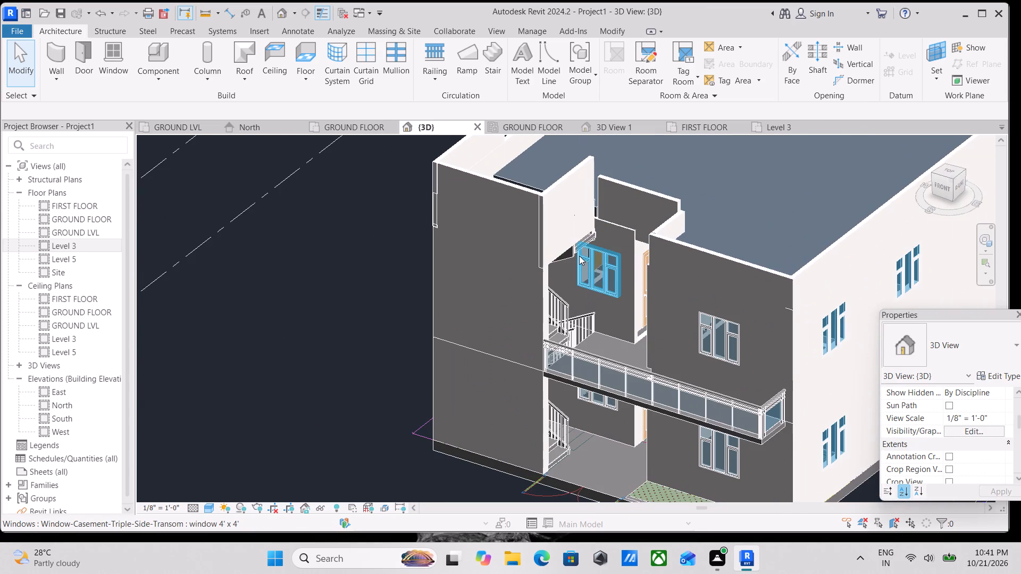
{"action": "middle_click_drag", "start_coordinate": [574, 247], "coordinate": [605, 292], "text": "shift"}
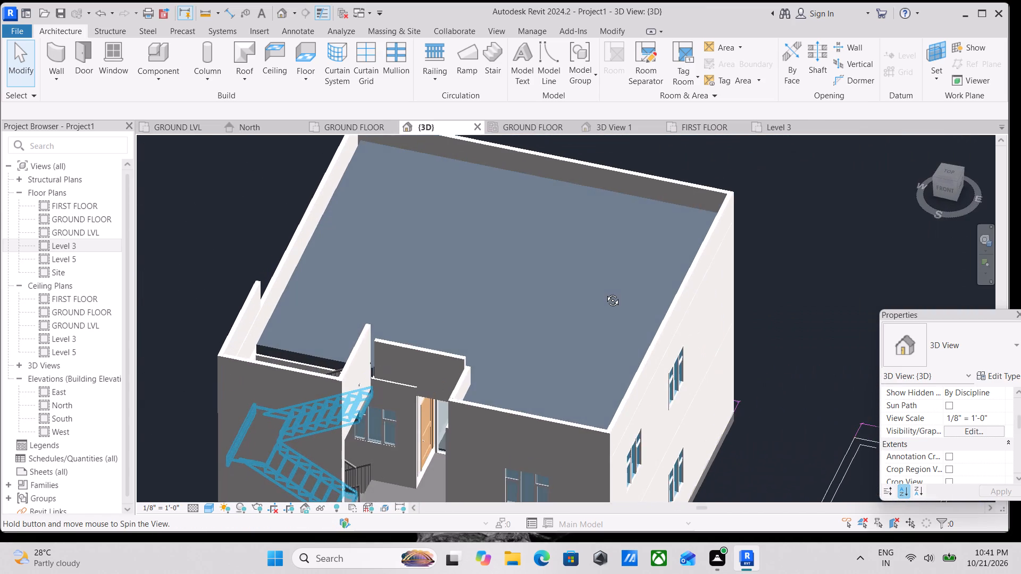
{"action": "middle_click_drag", "start_coordinate": [605, 292], "coordinate": [606, 271], "text": "shift"}
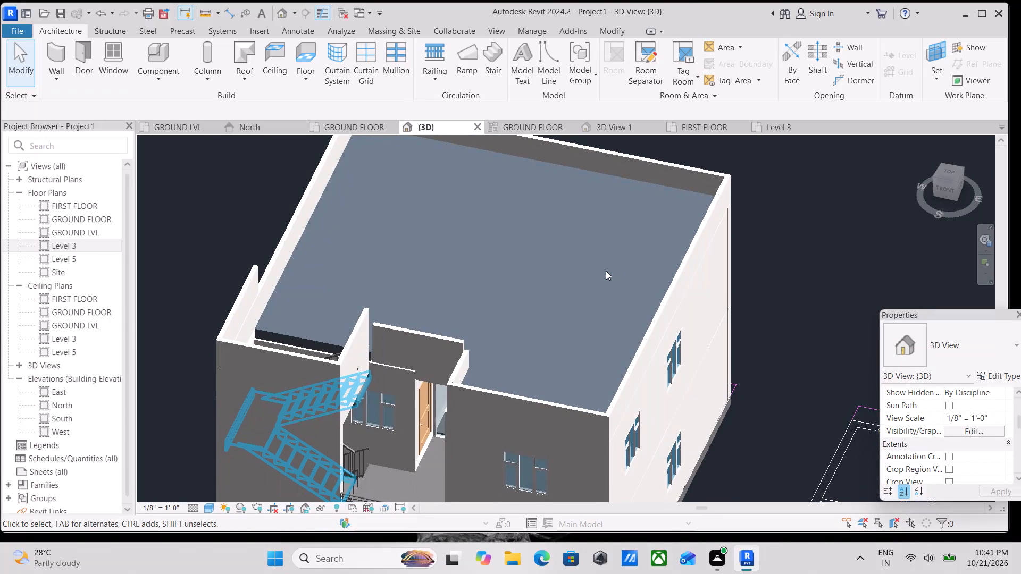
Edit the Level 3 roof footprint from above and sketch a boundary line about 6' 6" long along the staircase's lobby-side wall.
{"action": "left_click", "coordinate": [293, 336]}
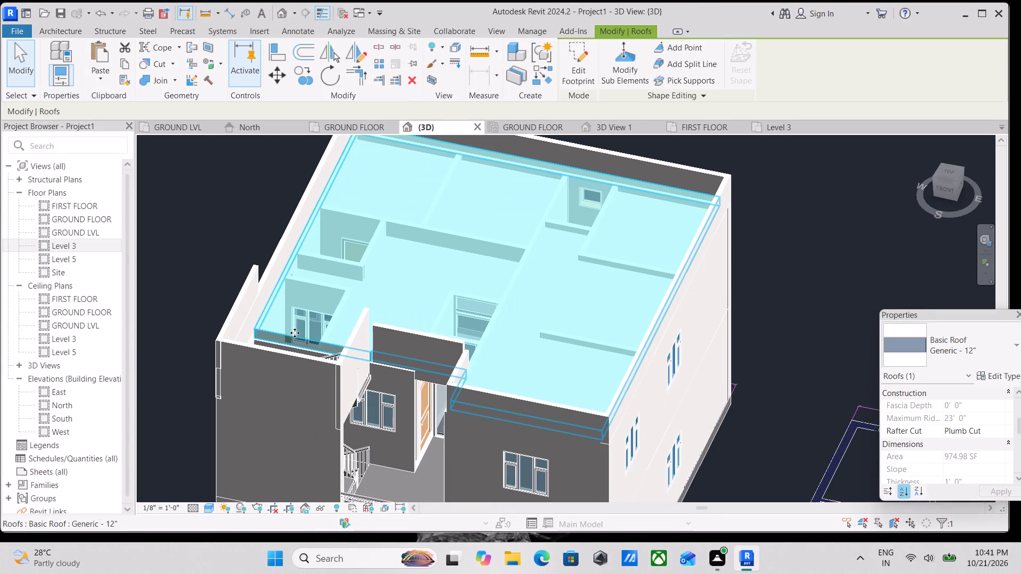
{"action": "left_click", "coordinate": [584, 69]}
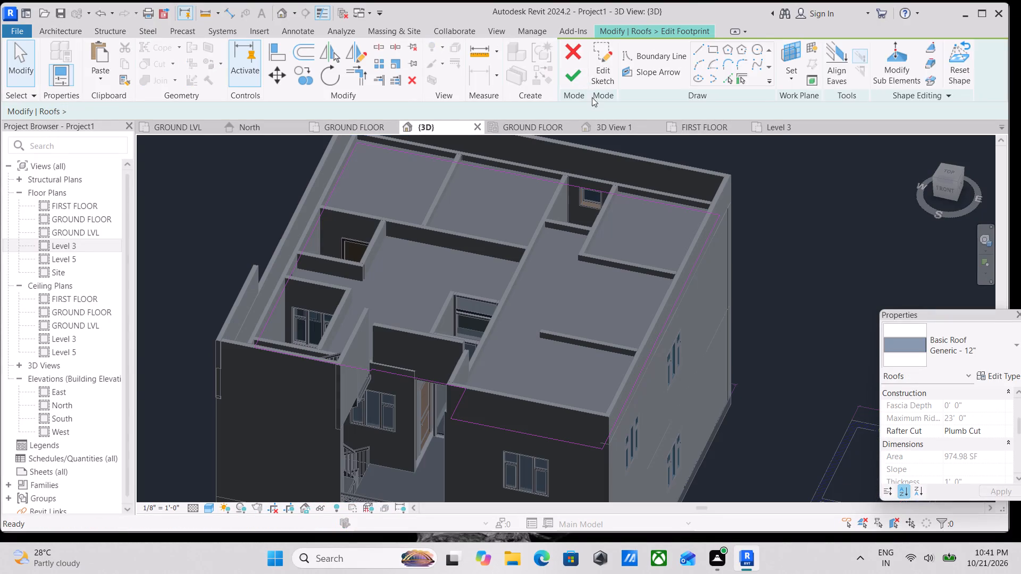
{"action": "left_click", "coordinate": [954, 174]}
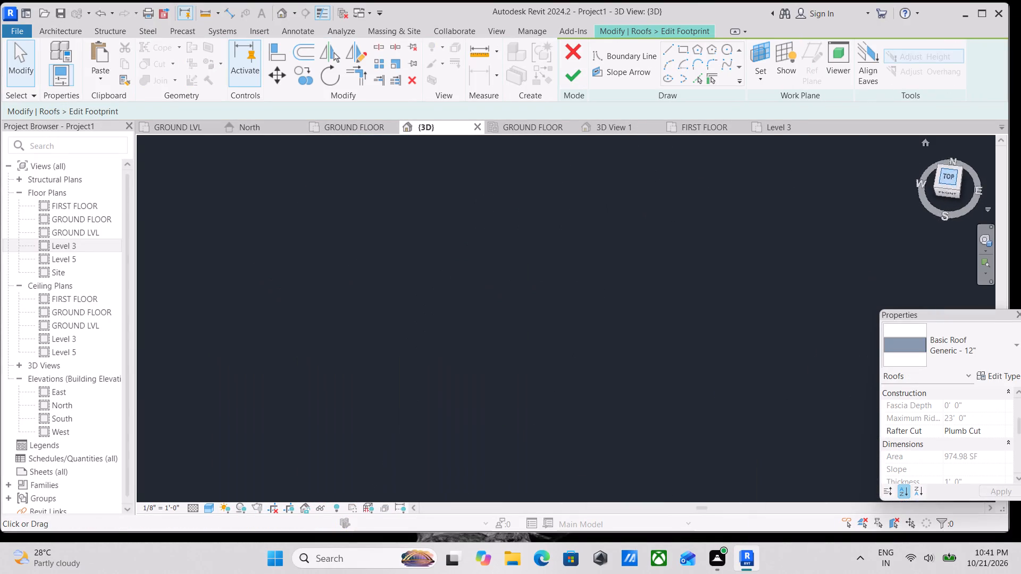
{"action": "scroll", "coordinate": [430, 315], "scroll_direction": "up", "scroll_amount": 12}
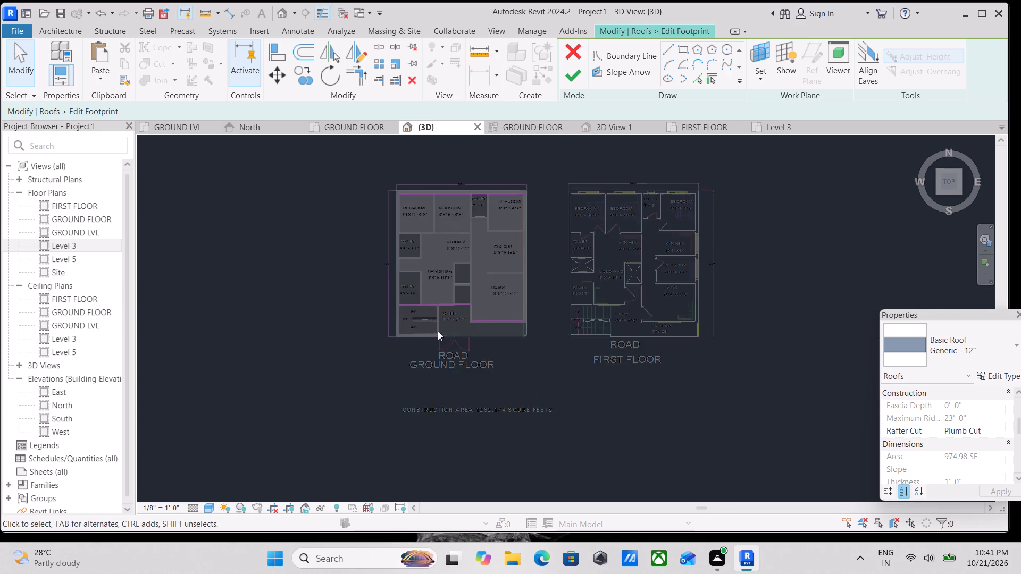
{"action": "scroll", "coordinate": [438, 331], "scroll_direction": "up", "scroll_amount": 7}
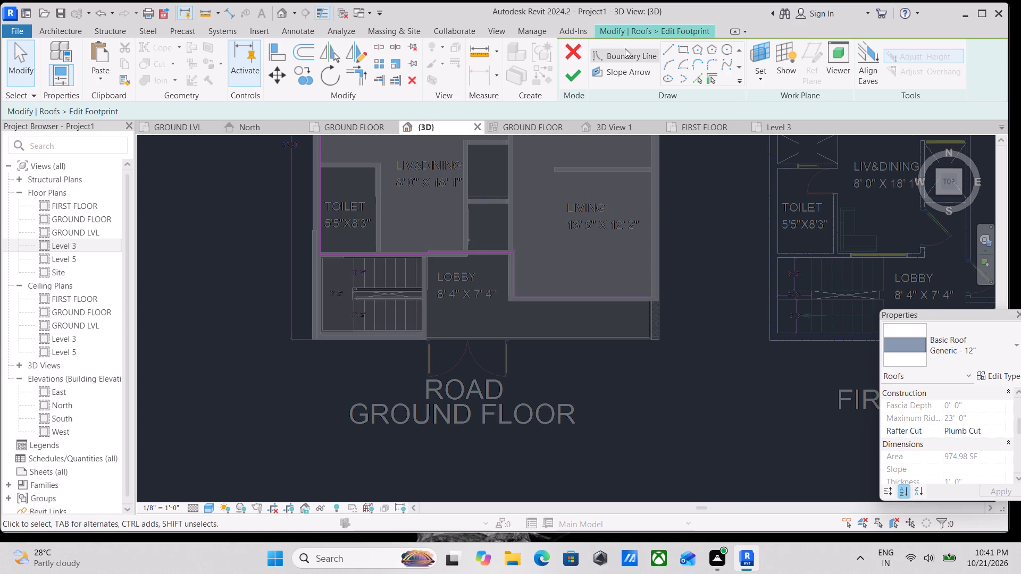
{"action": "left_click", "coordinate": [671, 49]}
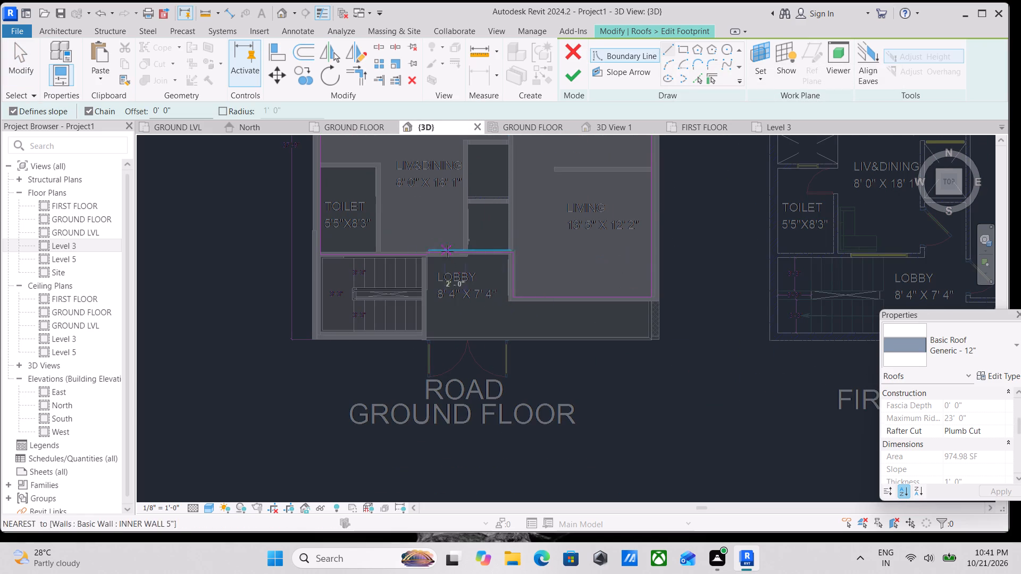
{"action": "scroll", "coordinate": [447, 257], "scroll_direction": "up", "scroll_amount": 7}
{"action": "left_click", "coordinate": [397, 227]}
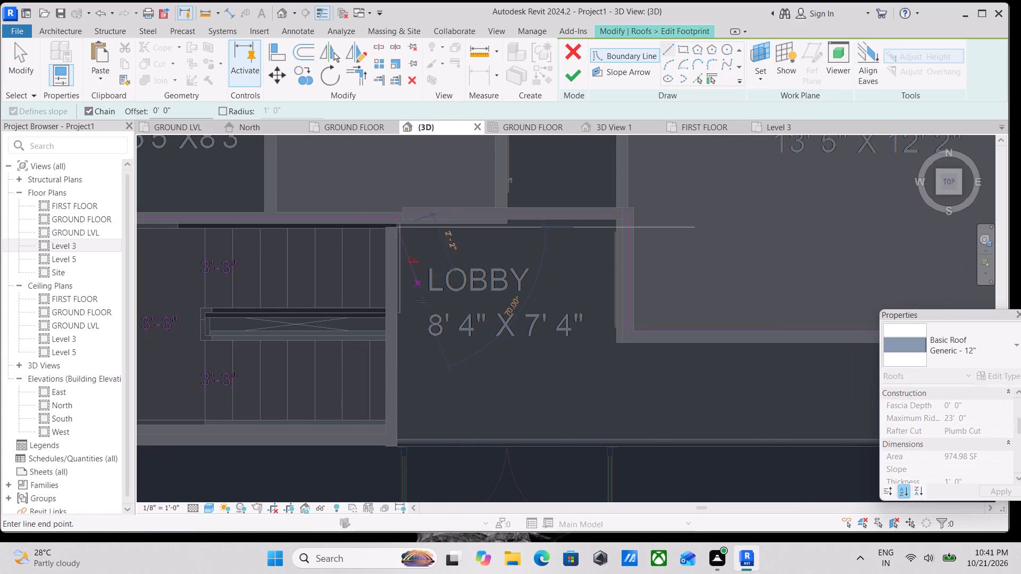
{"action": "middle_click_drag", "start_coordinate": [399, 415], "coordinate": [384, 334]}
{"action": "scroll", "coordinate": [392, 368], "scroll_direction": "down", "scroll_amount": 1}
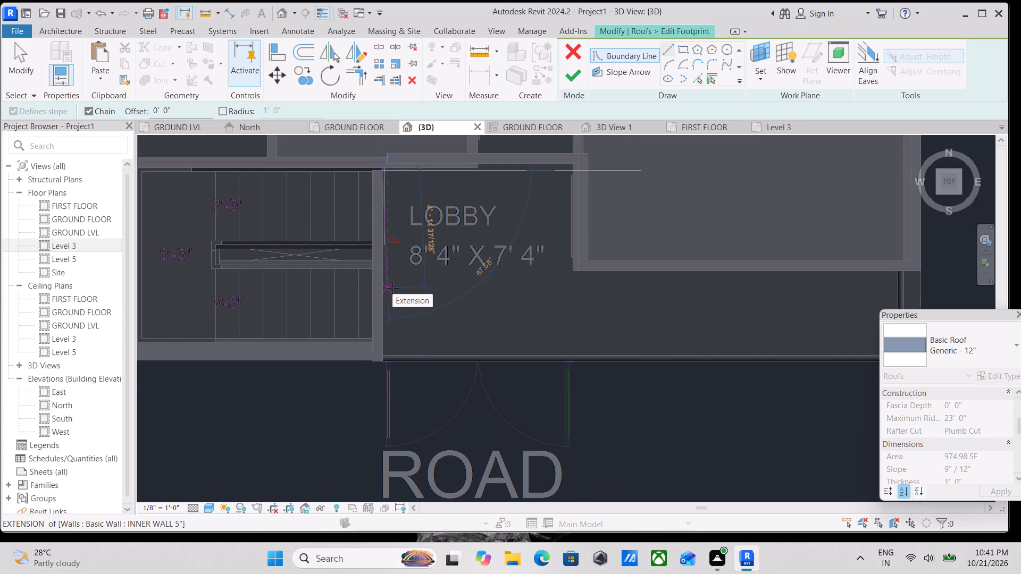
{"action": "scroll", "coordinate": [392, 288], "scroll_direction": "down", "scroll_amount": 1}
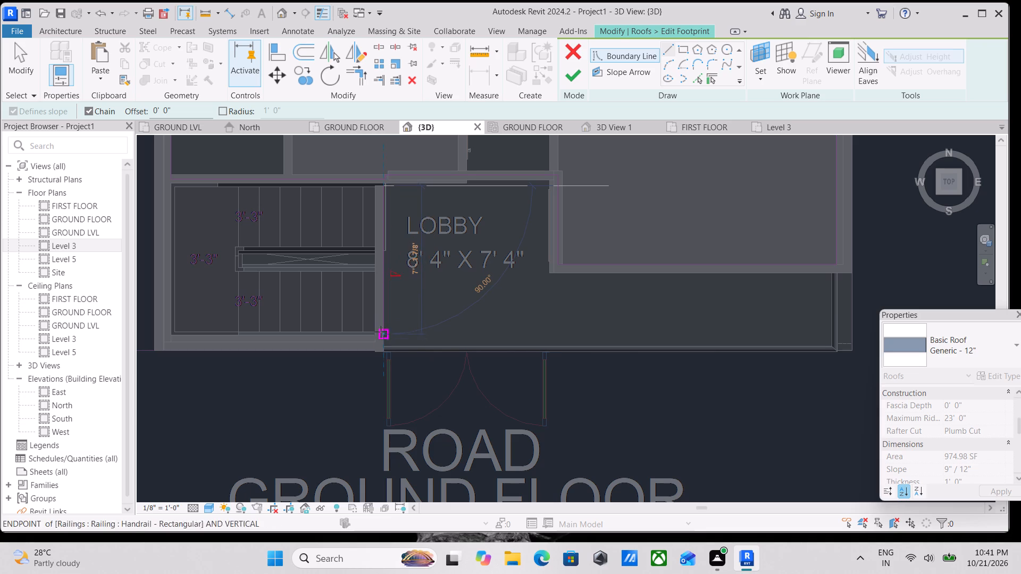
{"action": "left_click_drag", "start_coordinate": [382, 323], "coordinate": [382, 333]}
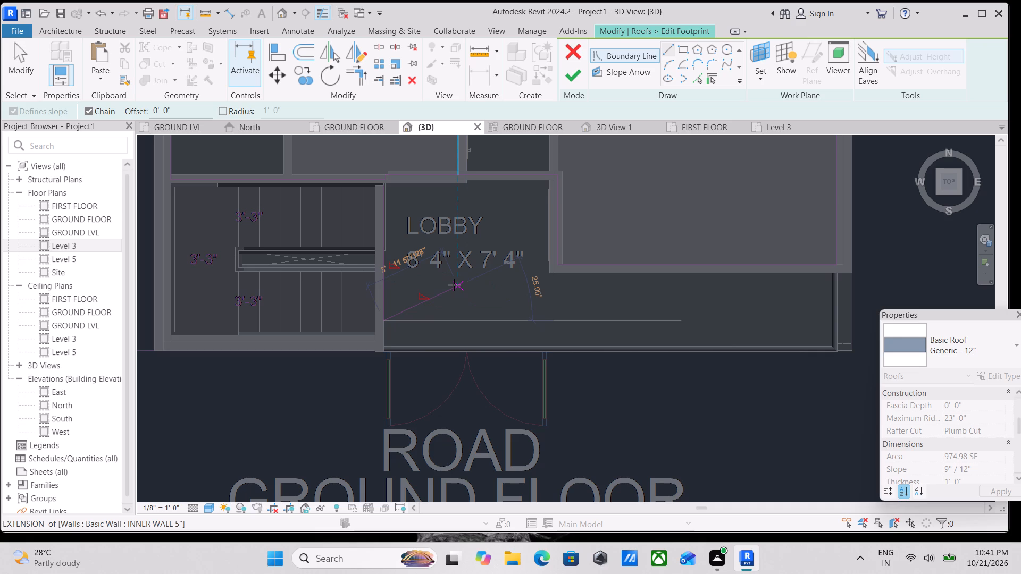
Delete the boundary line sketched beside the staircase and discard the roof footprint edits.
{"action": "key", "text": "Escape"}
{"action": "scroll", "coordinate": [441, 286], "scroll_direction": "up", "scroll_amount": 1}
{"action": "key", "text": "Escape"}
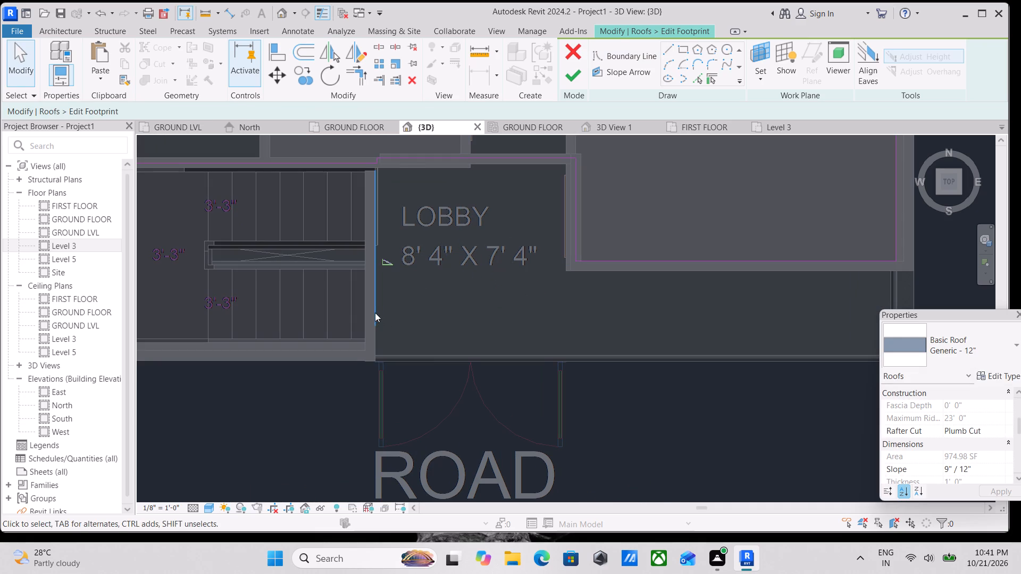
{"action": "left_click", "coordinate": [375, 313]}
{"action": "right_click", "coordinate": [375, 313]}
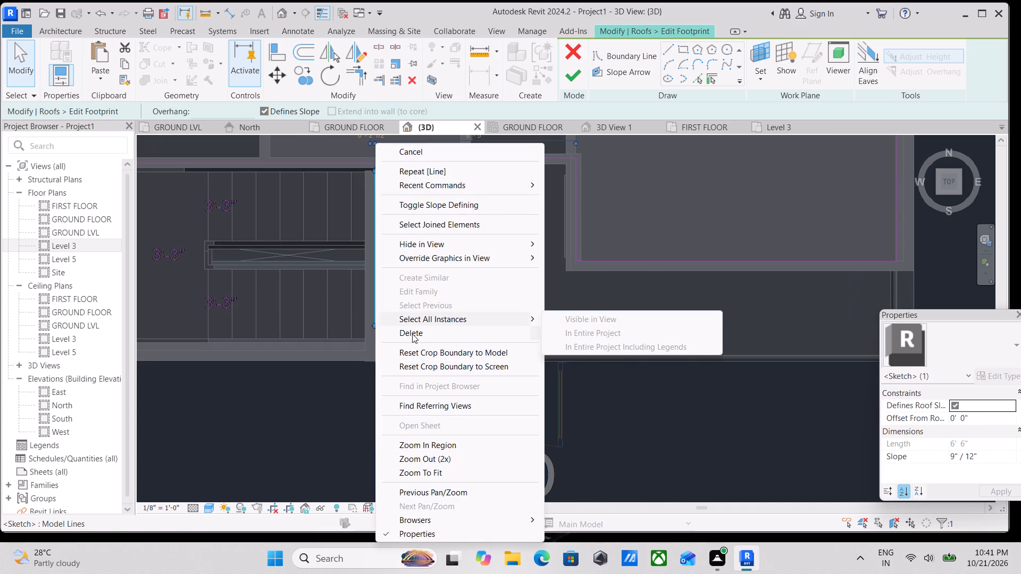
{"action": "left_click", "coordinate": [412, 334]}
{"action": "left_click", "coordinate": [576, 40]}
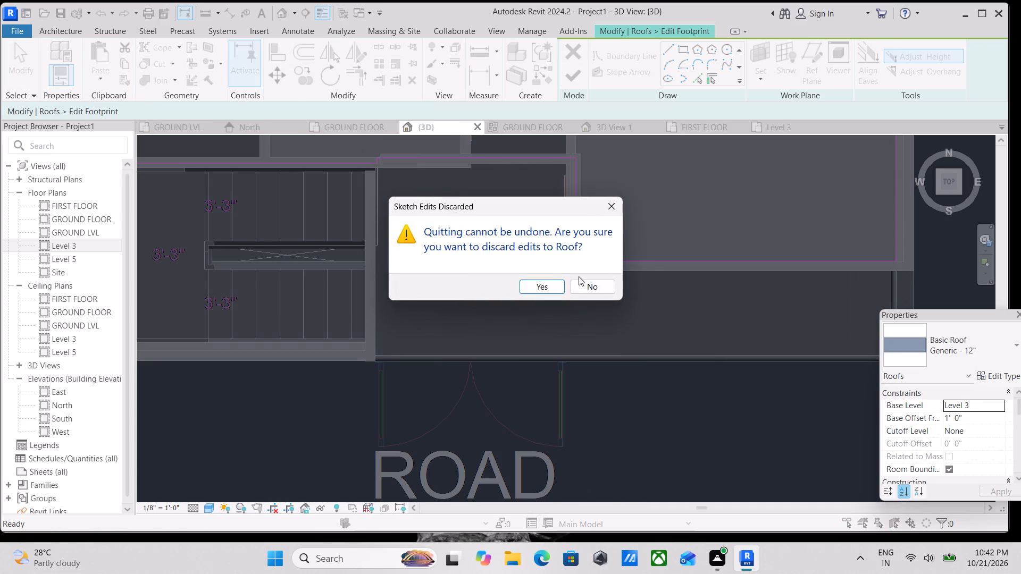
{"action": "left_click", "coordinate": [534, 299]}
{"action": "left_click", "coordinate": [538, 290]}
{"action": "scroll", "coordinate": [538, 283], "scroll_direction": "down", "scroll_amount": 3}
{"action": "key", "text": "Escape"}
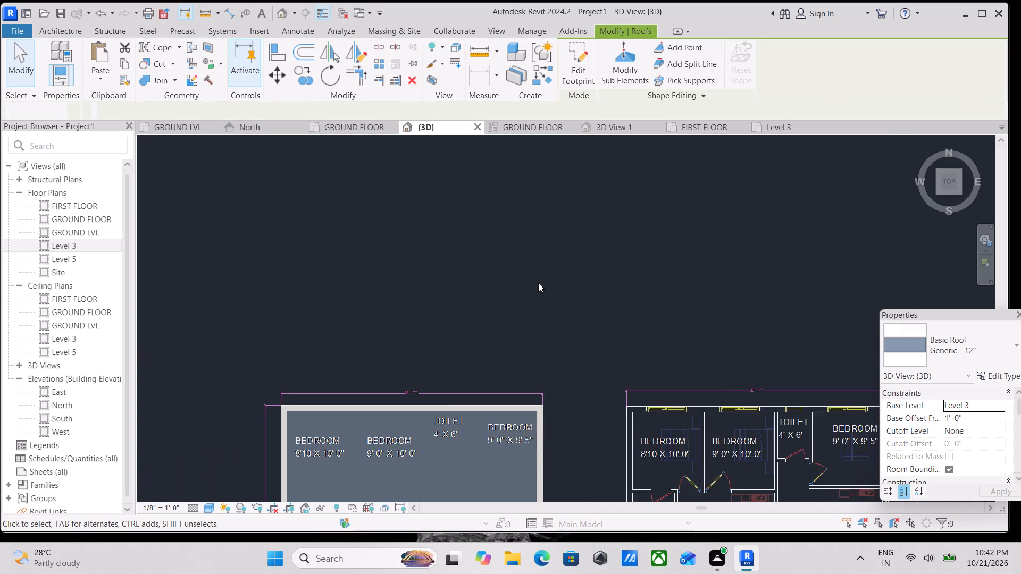
Examine the roof, parapets and roof-level staircase enclosure from the front corner of the building.
{"action": "scroll", "coordinate": [538, 283], "scroll_direction": "down", "scroll_amount": 4}
{"action": "middle_click_drag", "start_coordinate": [538, 283], "coordinate": [580, 210]}
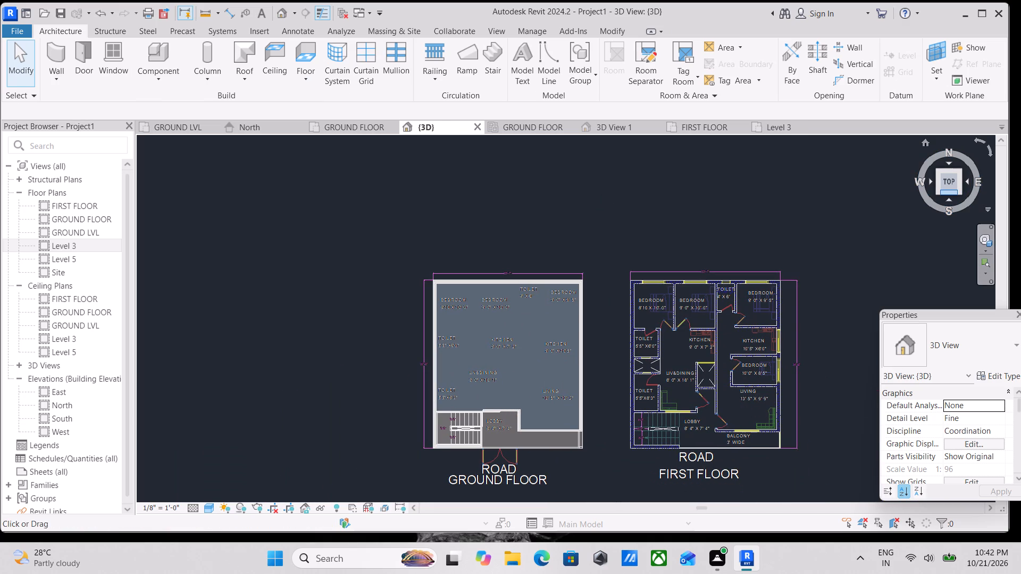
{"action": "left_click", "coordinate": [959, 192]}
{"action": "scroll", "coordinate": [745, 323], "scroll_direction": "up", "scroll_amount": 3}
{"action": "scroll", "coordinate": [501, 297], "scroll_direction": "up", "scroll_amount": 3}
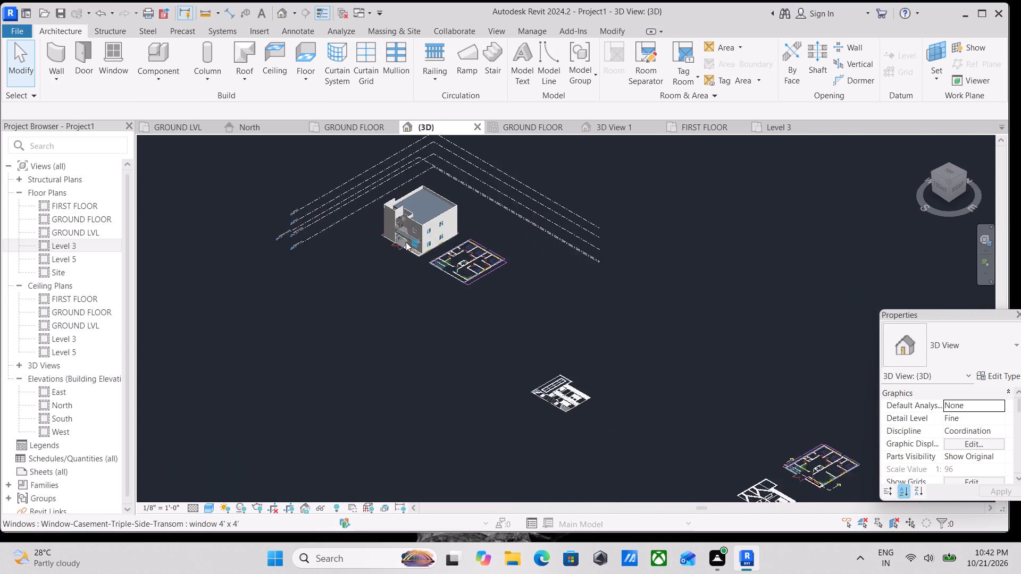
{"action": "scroll", "coordinate": [406, 242], "scroll_direction": "up", "scroll_amount": 2}
{"action": "key", "text": "Escape"}
{"action": "scroll", "coordinate": [382, 183], "scroll_direction": "up", "scroll_amount": 1}
{"action": "middle_click_drag", "start_coordinate": [398, 192], "coordinate": [434, 231]}
{"action": "scroll", "coordinate": [428, 212], "scroll_direction": "up", "scroll_amount": 5}
{"action": "middle_click_drag", "start_coordinate": [439, 237], "coordinate": [473, 289]}
{"action": "scroll", "coordinate": [476, 297], "scroll_direction": "up", "scroll_amount": 2}
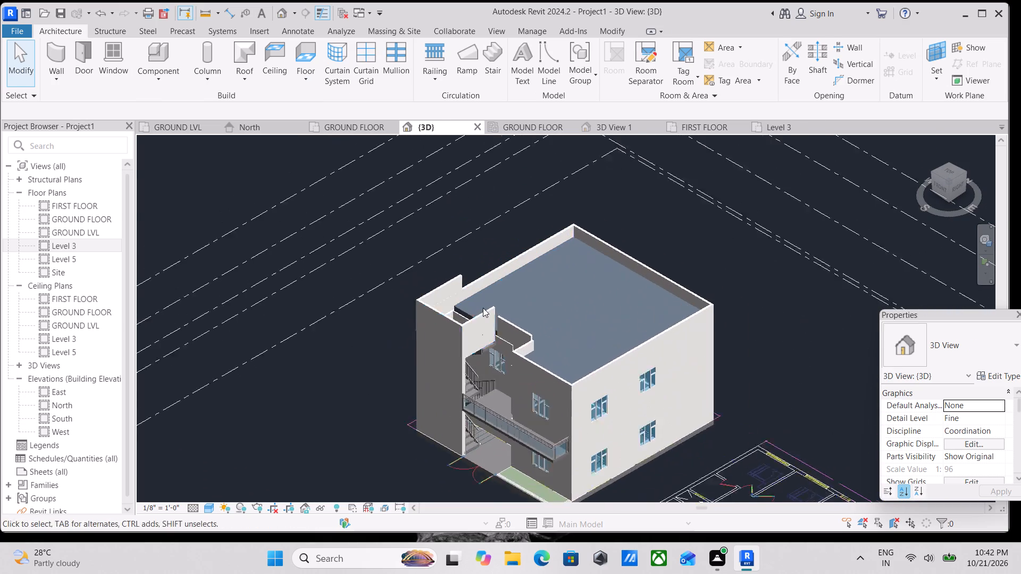
{"action": "scroll", "coordinate": [483, 308], "scroll_direction": "up", "scroll_amount": 2}
{"action": "middle_click_drag", "start_coordinate": [481, 296], "coordinate": [508, 385]}
{"action": "scroll", "coordinate": [508, 385], "scroll_direction": "up", "scroll_amount": 3}
{"action": "scroll", "coordinate": [445, 398], "scroll_direction": "down", "scroll_amount": 1}
{"action": "middle_click_drag", "start_coordinate": [445, 398], "coordinate": [438, 382]}
{"action": "scroll", "coordinate": [438, 382], "scroll_direction": "up", "scroll_amount": 1}
{"action": "scroll", "coordinate": [479, 367], "scroll_direction": "down", "scroll_amount": 3}
{"action": "middle_click_drag", "start_coordinate": [479, 367], "coordinate": [455, 365]}
Examine the roof outline and the staircase opening from the back and from directly above.
{"action": "left_click", "coordinate": [948, 170]}
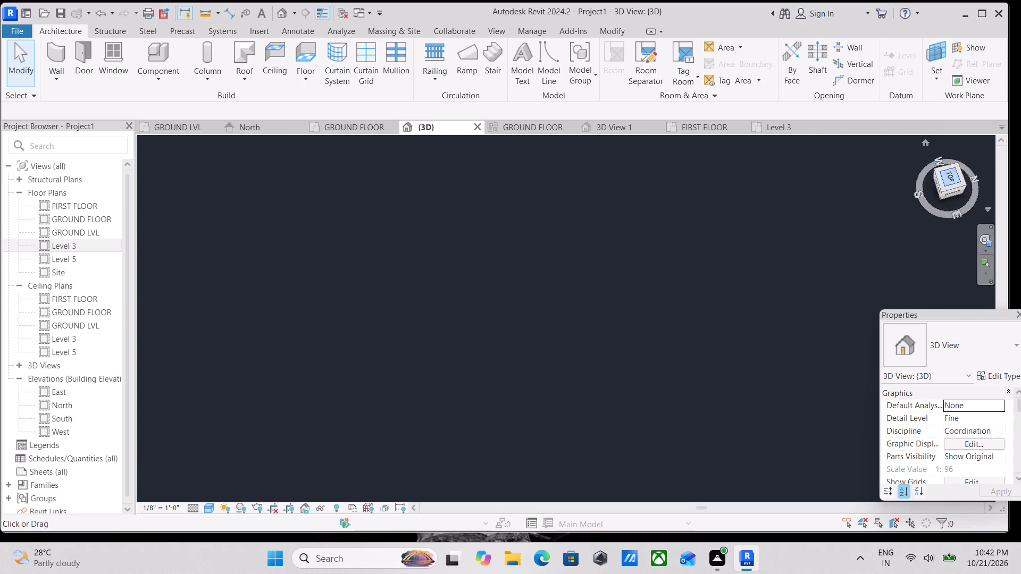
{"action": "left_click", "coordinate": [959, 181]}
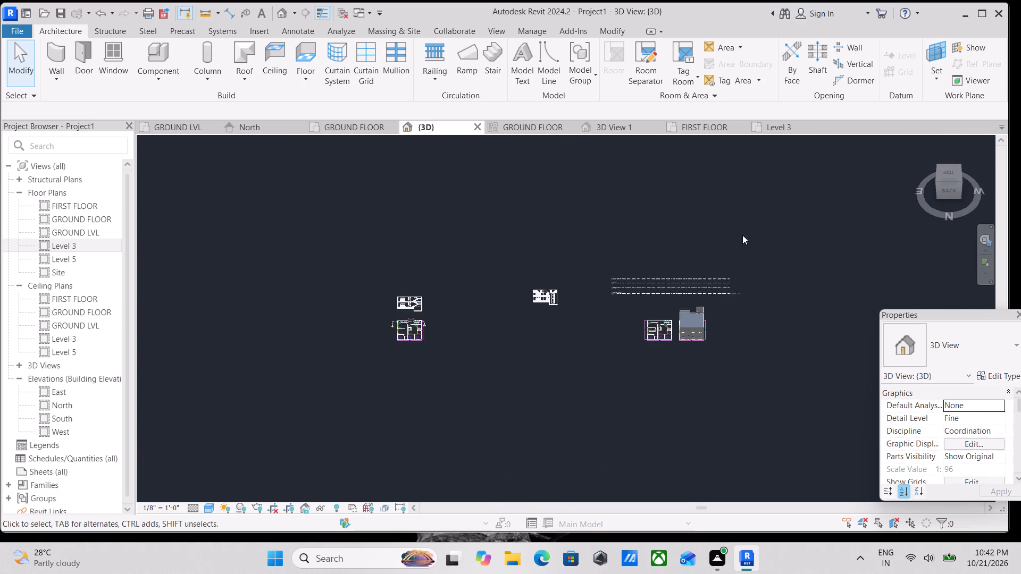
{"action": "scroll", "coordinate": [724, 283], "scroll_direction": "up", "scroll_amount": 4}
{"action": "scroll", "coordinate": [758, 311], "scroll_direction": "up", "scroll_amount": 1}
{"action": "middle_click_drag", "start_coordinate": [807, 278], "coordinate": [794, 280]}
{"action": "scroll", "coordinate": [799, 279], "scroll_direction": "up", "scroll_amount": 1}
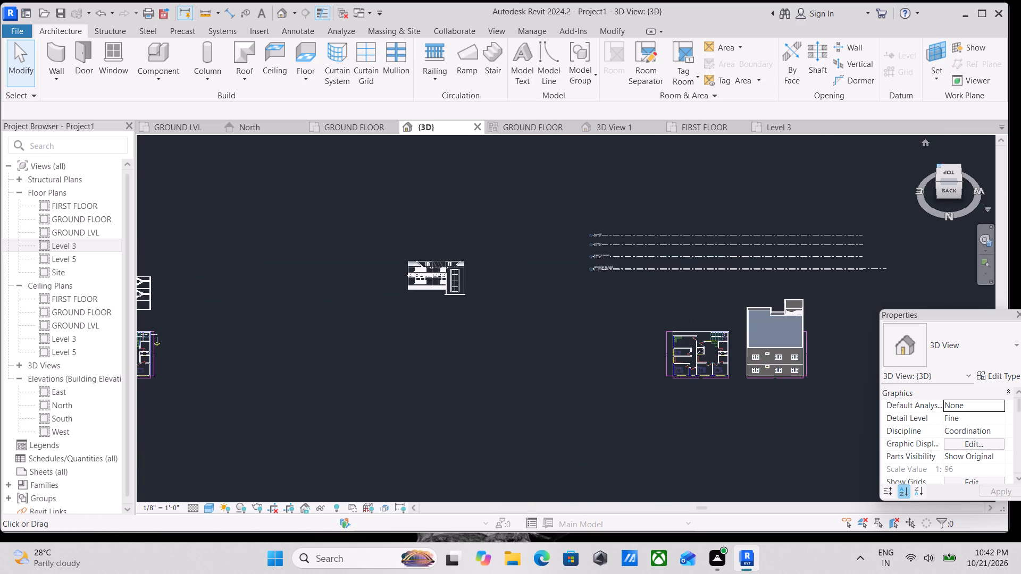
{"action": "left_click", "coordinate": [944, 175]}
{"action": "scroll", "coordinate": [793, 308], "scroll_direction": "up", "scroll_amount": 7}
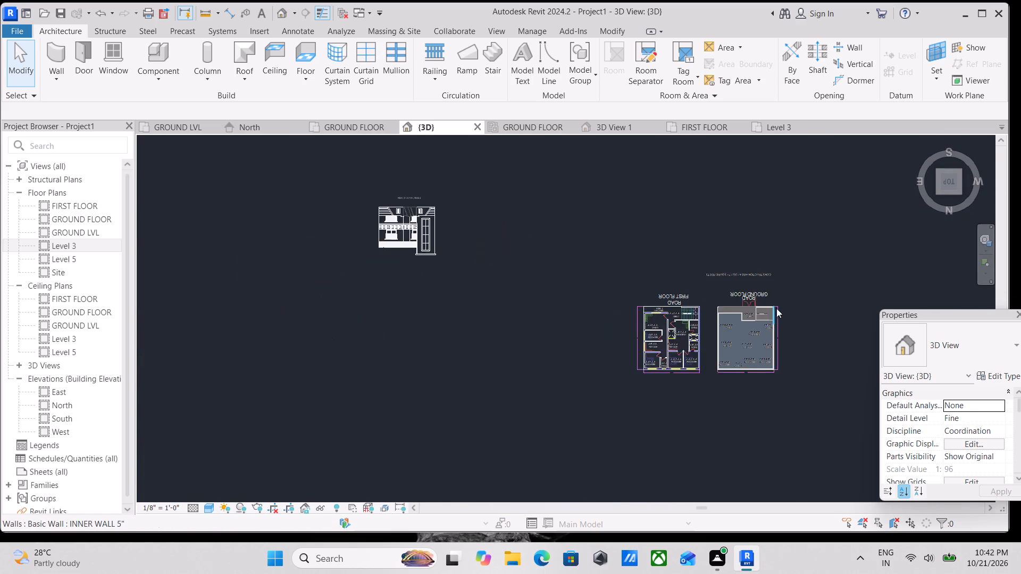
{"action": "scroll", "coordinate": [776, 308], "scroll_direction": "up", "scroll_amount": 9}
{"action": "middle_click_drag", "start_coordinate": [796, 321], "coordinate": [775, 369]}
{"action": "scroll", "coordinate": [774, 368], "scroll_direction": "up", "scroll_amount": 2}
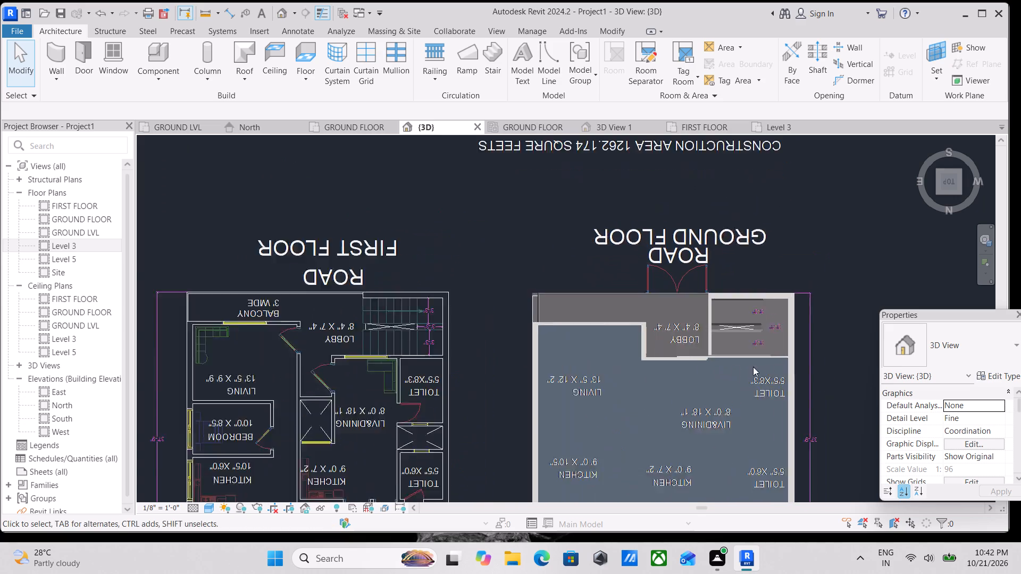
{"action": "scroll", "coordinate": [753, 367], "scroll_direction": "up", "scroll_amount": 1}
{"action": "scroll", "coordinate": [617, 326], "scroll_direction": "down", "scroll_amount": 2}
{"action": "scroll", "coordinate": [549, 274], "scroll_direction": "down", "scroll_amount": 4}
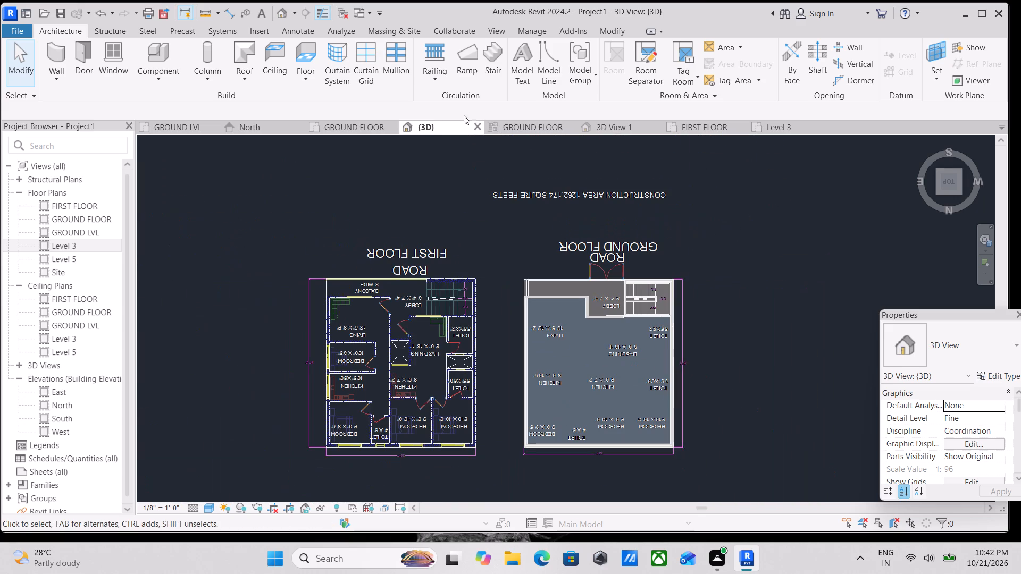
{"action": "scroll", "coordinate": [472, 115], "scroll_direction": "down", "scroll_amount": 3}
{"action": "scroll", "coordinate": [578, 302], "scroll_direction": "down", "scroll_amount": 5}
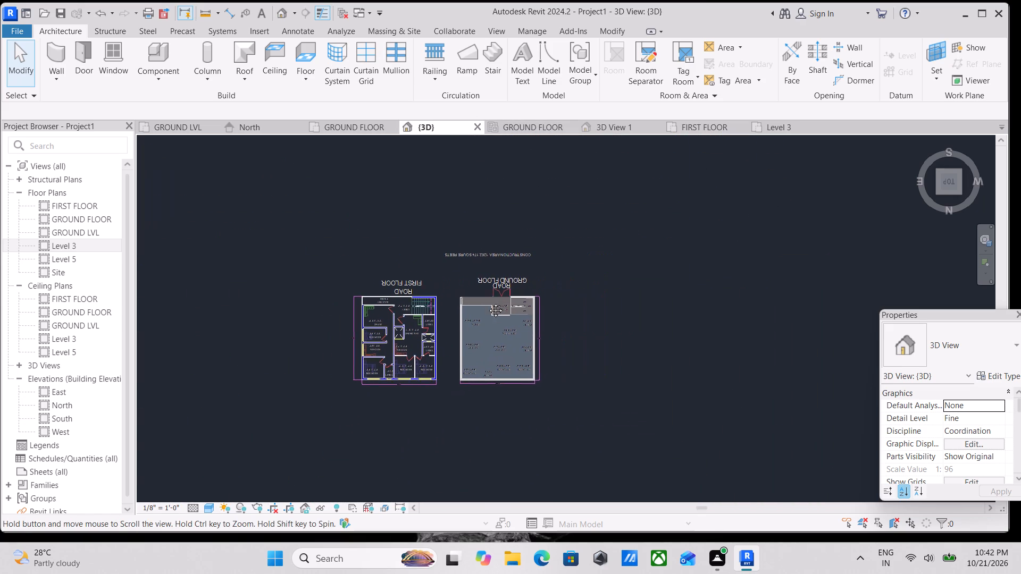
{"action": "scroll", "coordinate": [496, 277], "scroll_direction": "down", "scroll_amount": 2}
Examine the front facade, the balcony slab and its glass railing from the front corner and from the front.
{"action": "middle_click_drag", "start_coordinate": [522, 329], "coordinate": [696, 216], "text": "shift"}
{"action": "middle_click_drag", "start_coordinate": [413, 250], "coordinate": [768, 364]}
{"action": "scroll", "coordinate": [795, 374], "scroll_direction": "up", "scroll_amount": 1}
{"action": "scroll", "coordinate": [584, 315], "scroll_direction": "down", "scroll_amount": 1}
{"action": "middle_click_drag", "start_coordinate": [645, 363], "coordinate": [853, 521]}
{"action": "scroll", "coordinate": [846, 516], "scroll_direction": "up", "scroll_amount": 1}
{"action": "middle_click_drag", "start_coordinate": [853, 521], "coordinate": [867, 529]}
{"action": "middle_click_drag", "start_coordinate": [707, 336], "coordinate": [790, 271], "text": "shift"}
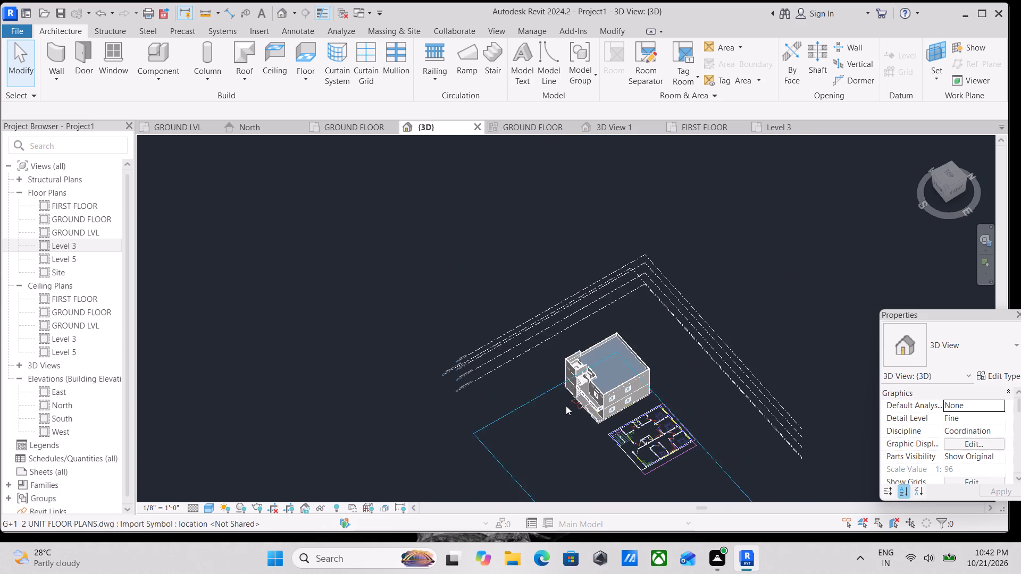
{"action": "middle_click_drag", "start_coordinate": [583, 409], "coordinate": [648, 353]}
{"action": "middle_click_drag", "start_coordinate": [628, 388], "coordinate": [667, 257]}
{"action": "scroll", "coordinate": [562, 371], "scroll_direction": "up", "scroll_amount": 4, "text": "shift"}
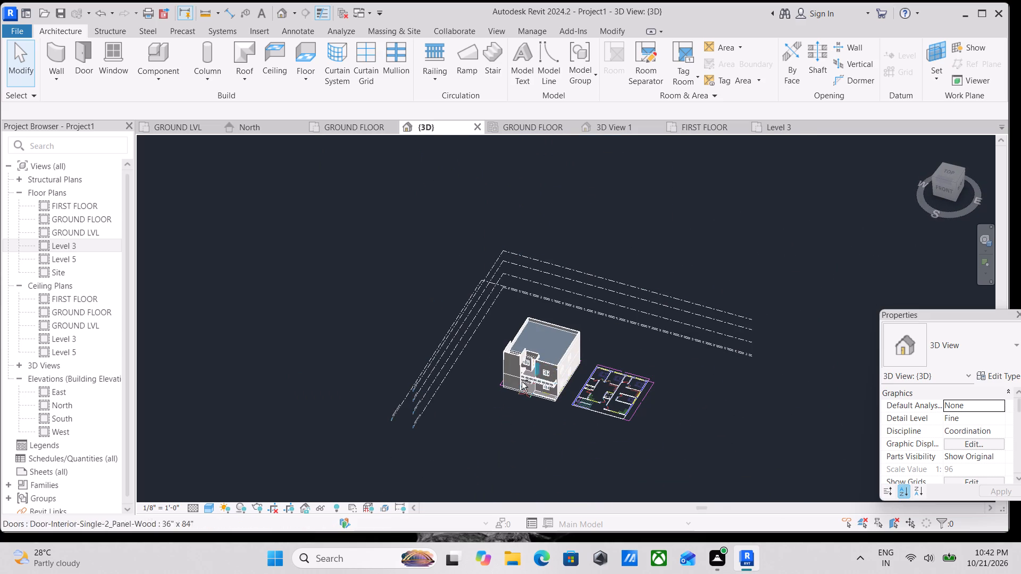
{"action": "scroll", "coordinate": [520, 384], "scroll_direction": "up", "scroll_amount": 1}
{"action": "middle_click_drag", "start_coordinate": [520, 384], "coordinate": [618, 345]}
{"action": "scroll", "coordinate": [618, 345], "scroll_direction": "up", "scroll_amount": 2, "text": "shift"}
{"action": "middle_click_drag", "start_coordinate": [621, 342], "coordinate": [655, 303], "text": "shift"}
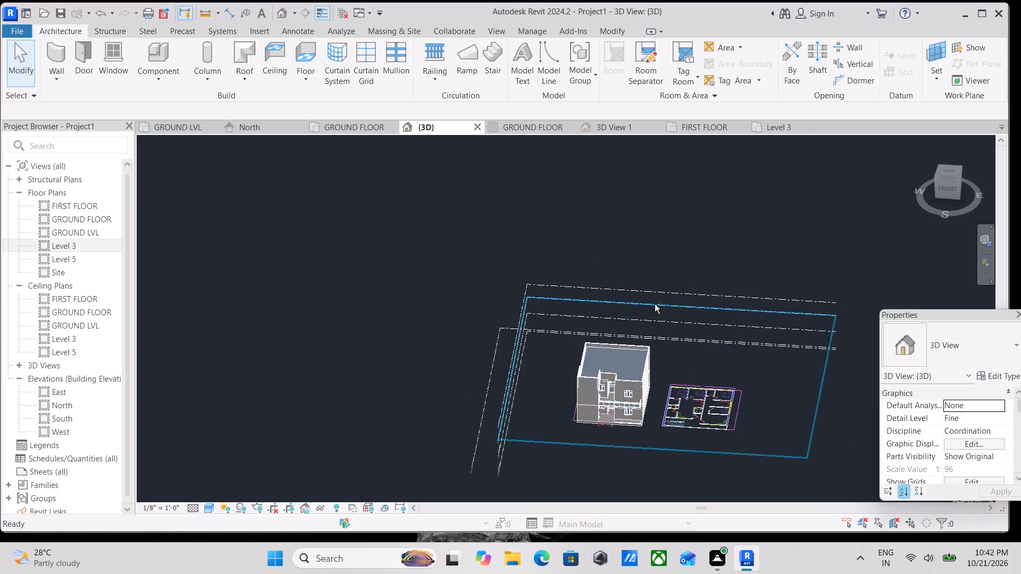
{"action": "scroll", "coordinate": [632, 383], "scroll_direction": "up", "scroll_amount": 10}
{"action": "scroll", "coordinate": [625, 496], "scroll_direction": "up", "scroll_amount": 3}
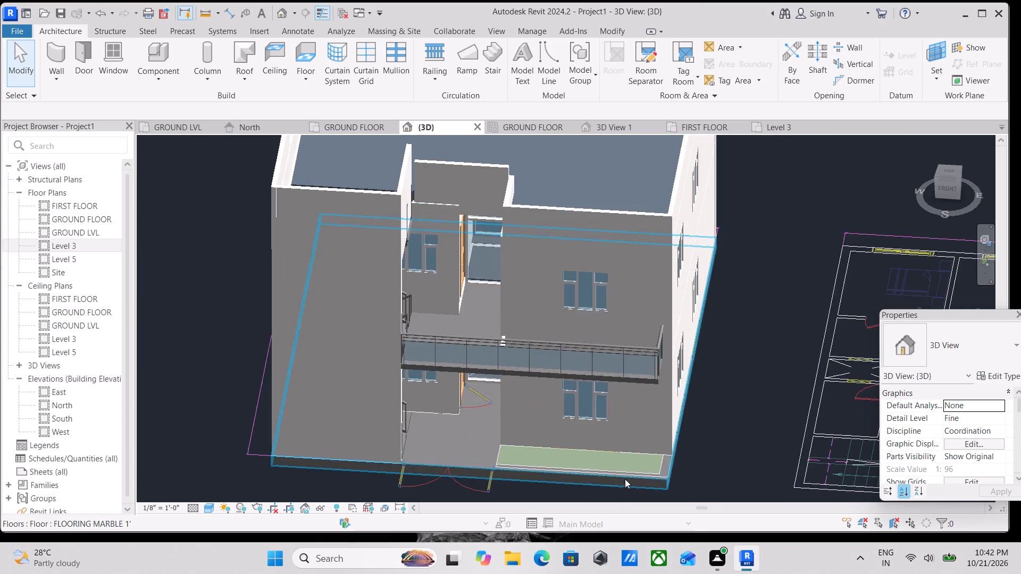
{"action": "scroll", "coordinate": [628, 356], "scroll_direction": "up", "scroll_amount": 4}
{"action": "scroll", "coordinate": [703, 457], "scroll_direction": "up", "scroll_amount": 2}
{"action": "scroll", "coordinate": [683, 395], "scroll_direction": "up", "scroll_amount": 10}
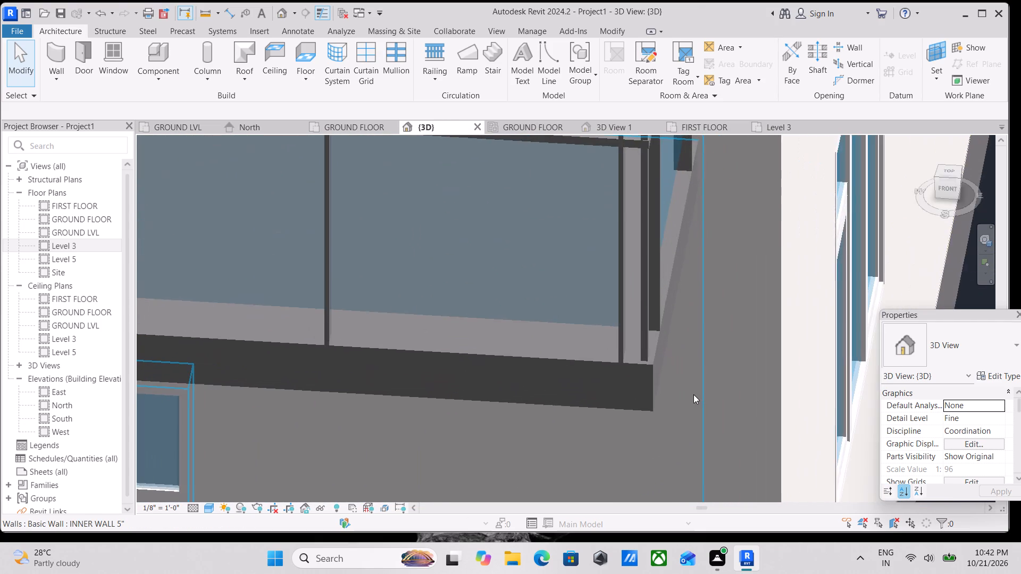
{"action": "scroll", "coordinate": [693, 394], "scroll_direction": "down", "scroll_amount": 9}
{"action": "middle_click_drag", "start_coordinate": [658, 391], "coordinate": [652, 353]}
{"action": "scroll", "coordinate": [652, 353], "scroll_direction": "down", "scroll_amount": 4}
{"action": "middle_click_drag", "start_coordinate": [652, 354], "coordinate": [683, 302]}
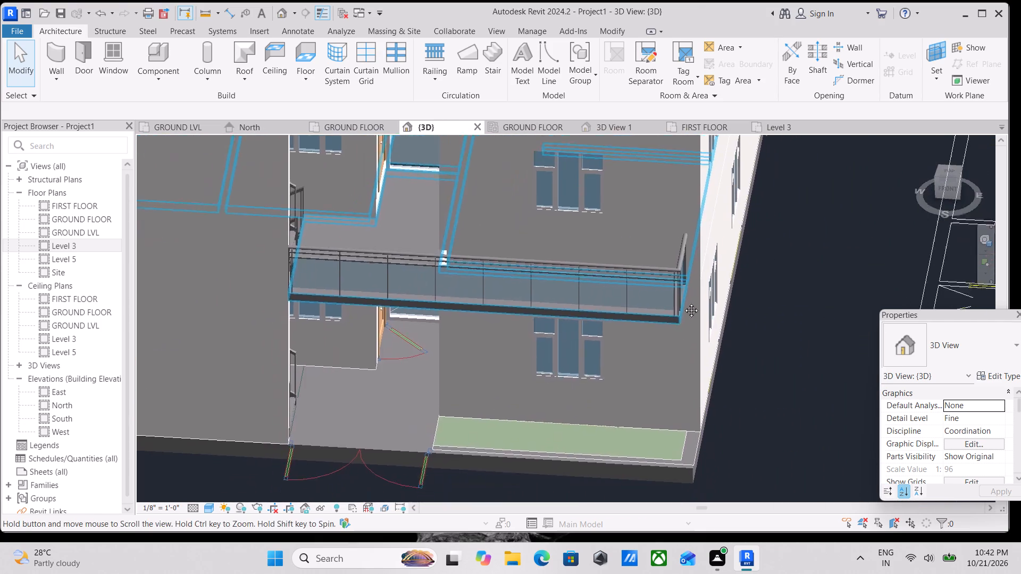
{"action": "middle_click_drag", "start_coordinate": [683, 302], "coordinate": [688, 294]}
{"action": "scroll", "coordinate": [687, 295], "scroll_direction": "down", "scroll_amount": 3}
{"action": "middle_click_drag", "start_coordinate": [688, 293], "coordinate": [696, 318]}
{"action": "scroll", "coordinate": [697, 317], "scroll_direction": "up", "scroll_amount": 1}
{"action": "scroll", "coordinate": [698, 303], "scroll_direction": "down", "scroll_amount": 3}
{"action": "middle_click_drag", "start_coordinate": [698, 304], "coordinate": [702, 338]}
{"action": "scroll", "coordinate": [702, 338], "scroll_direction": "up", "scroll_amount": 1}
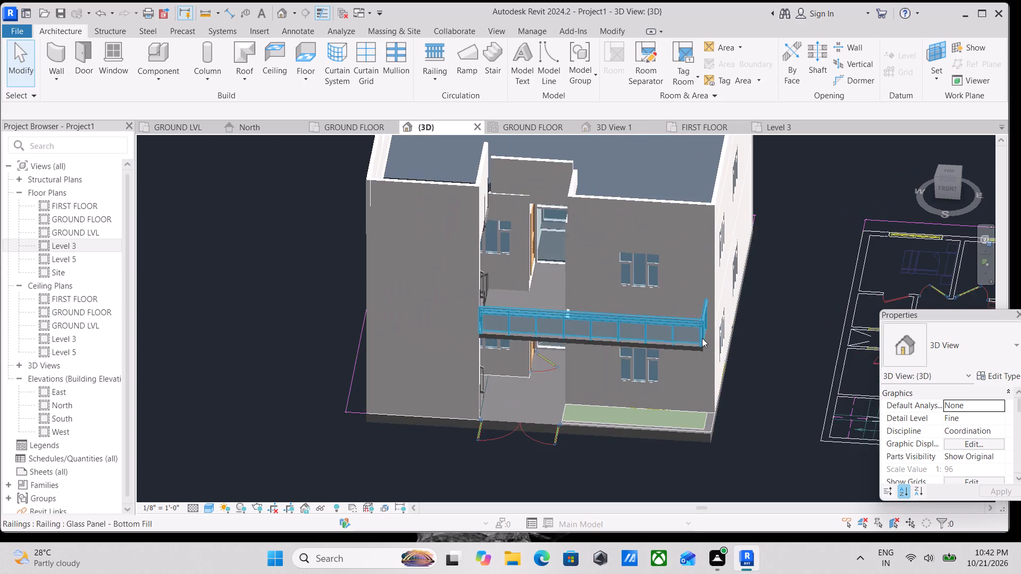
{"action": "scroll", "coordinate": [641, 294], "scroll_direction": "down", "scroll_amount": 2}
{"action": "middle_click_drag", "start_coordinate": [637, 294], "coordinate": [651, 285]}
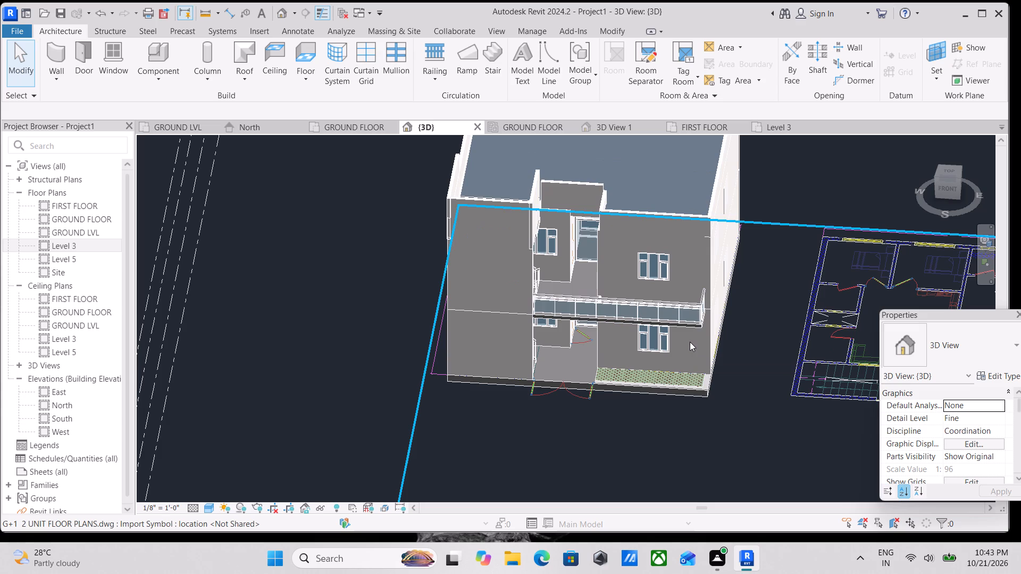
Examine the front elevation around the lobby recess, the staircase walls and the roof edge.
{"action": "scroll", "coordinate": [688, 333], "scroll_direction": "down", "scroll_amount": 2}
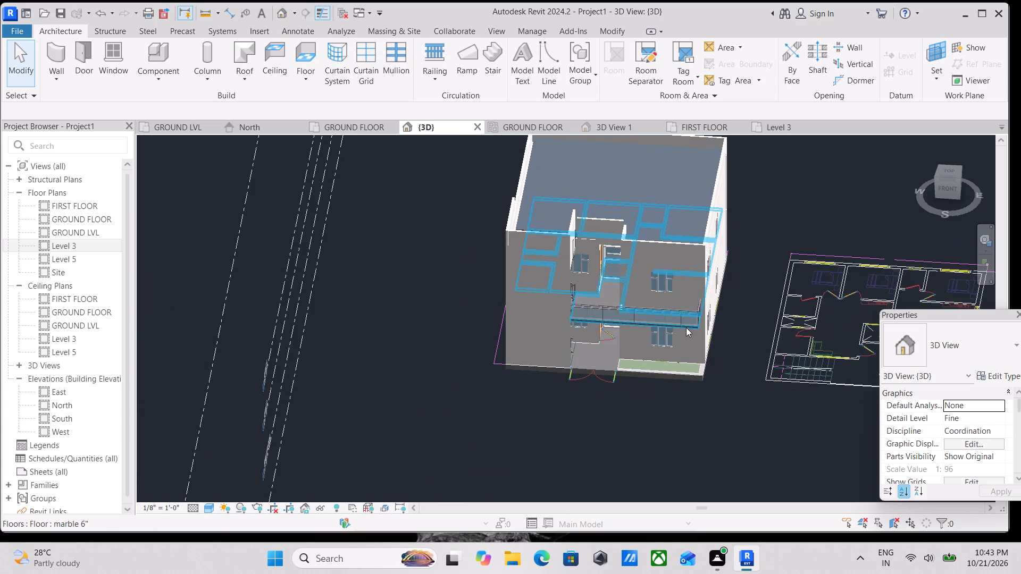
{"action": "scroll", "coordinate": [685, 325], "scroll_direction": "up", "scroll_amount": 5}
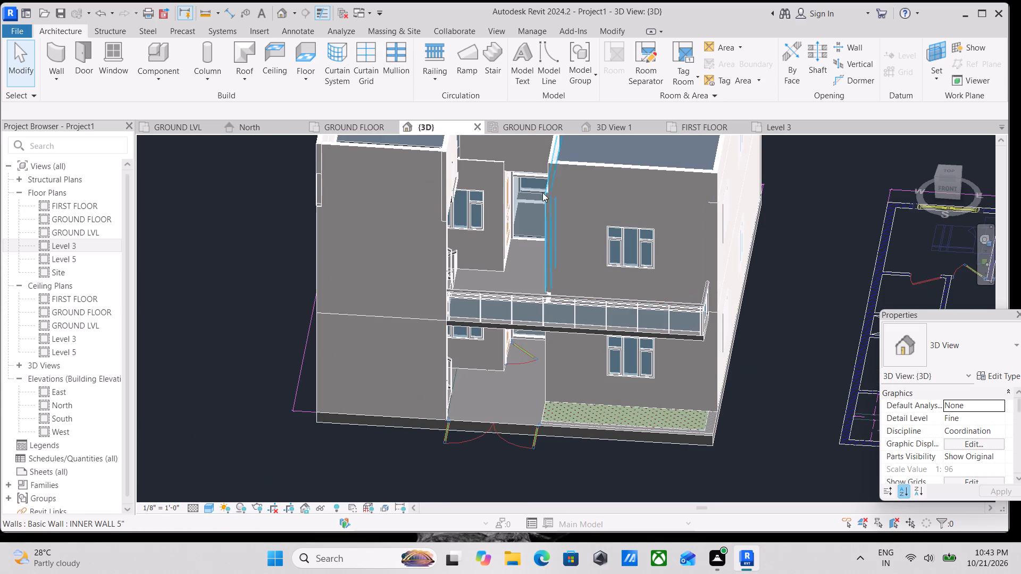
{"action": "scroll", "coordinate": [542, 190], "scroll_direction": "down", "scroll_amount": 1}
{"action": "middle_click_drag", "start_coordinate": [555, 207], "coordinate": [624, 301]}
{"action": "scroll", "coordinate": [585, 256], "scroll_direction": "up", "scroll_amount": 4}
{"action": "scroll", "coordinate": [552, 212], "scroll_direction": "down", "scroll_amount": 2}
{"action": "middle_click_drag", "start_coordinate": [557, 217], "coordinate": [598, 252]}
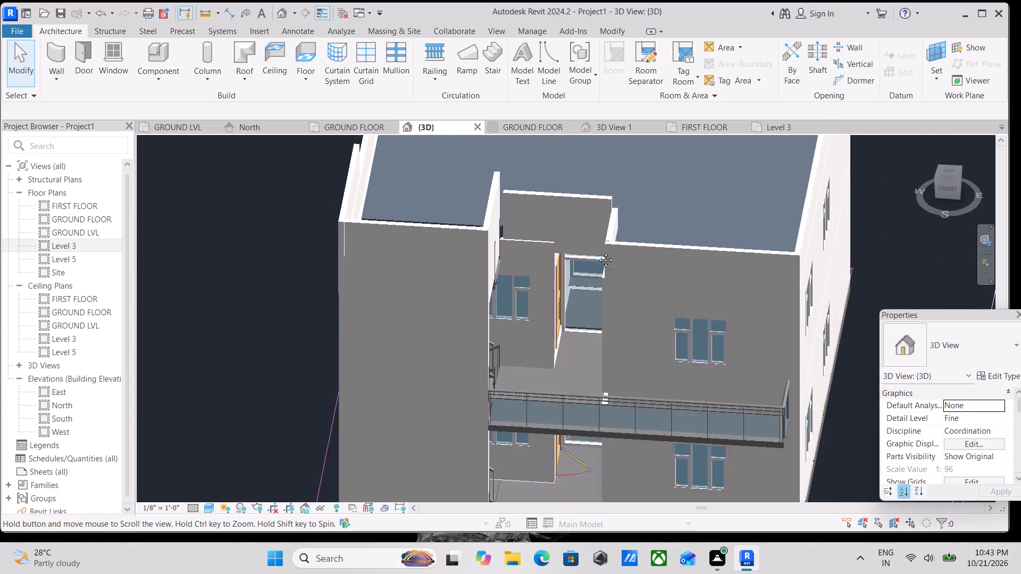
{"action": "middle_click_drag", "start_coordinate": [598, 252], "coordinate": [691, 341]}
{"action": "scroll", "coordinate": [696, 310], "scroll_direction": "down", "scroll_amount": 3}
{"action": "middle_click_drag", "start_coordinate": [694, 310], "coordinate": [612, 264]}
{"action": "middle_click_drag", "start_coordinate": [692, 280], "coordinate": [656, 275]}
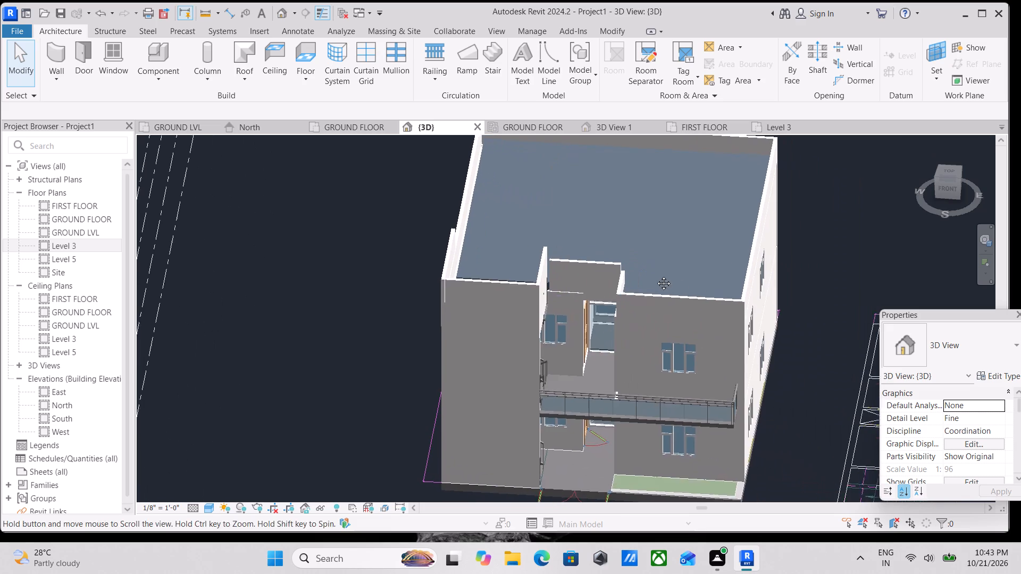
{"action": "middle_click_drag", "start_coordinate": [656, 275], "coordinate": [648, 274]}
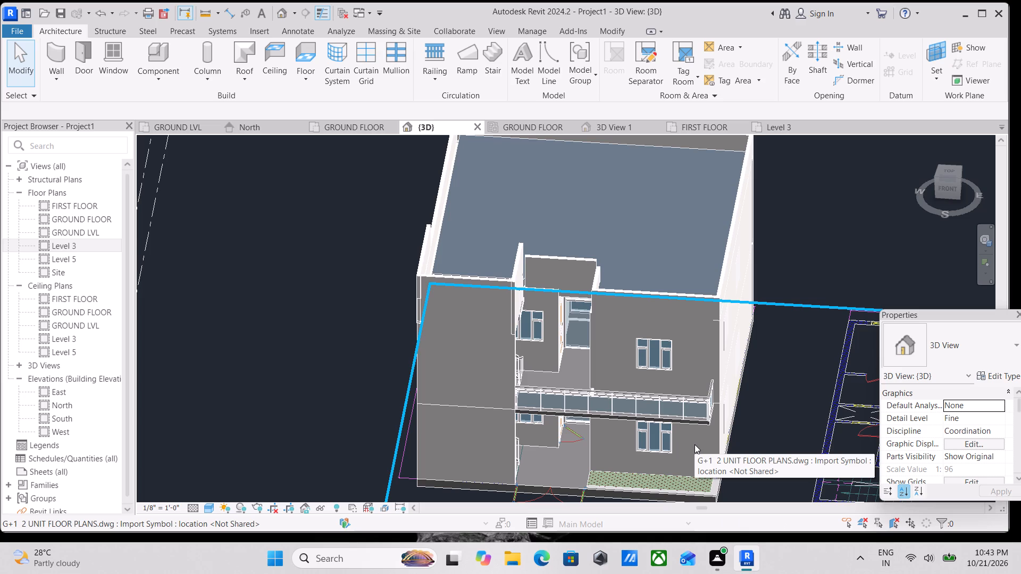
{"action": "scroll", "coordinate": [686, 468], "scroll_direction": "down", "scroll_amount": 2}
{"action": "scroll", "coordinate": [681, 391], "scroll_direction": "up", "scroll_amount": 4}
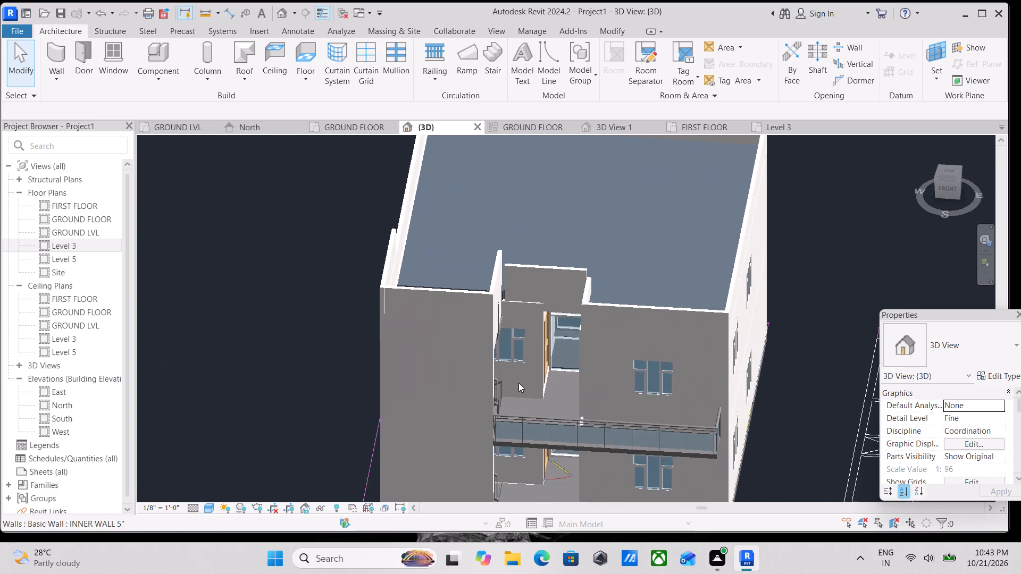
Examine the side of the building where the parapet meets the raised staircase walls.
{"action": "scroll", "coordinate": [518, 383], "scroll_direction": "up", "scroll_amount": 2}
{"action": "scroll", "coordinate": [572, 349], "scroll_direction": "down", "scroll_amount": 2}
{"action": "middle_click_drag", "start_coordinate": [572, 349], "coordinate": [680, 292], "text": "shift"}
{"action": "scroll", "coordinate": [572, 349], "scroll_direction": "up", "scroll_amount": 1, "text": "shift"}
{"action": "scroll", "coordinate": [679, 293], "scroll_direction": "down", "scroll_amount": 3}
{"action": "middle_click_drag", "start_coordinate": [678, 293], "coordinate": [650, 214]}
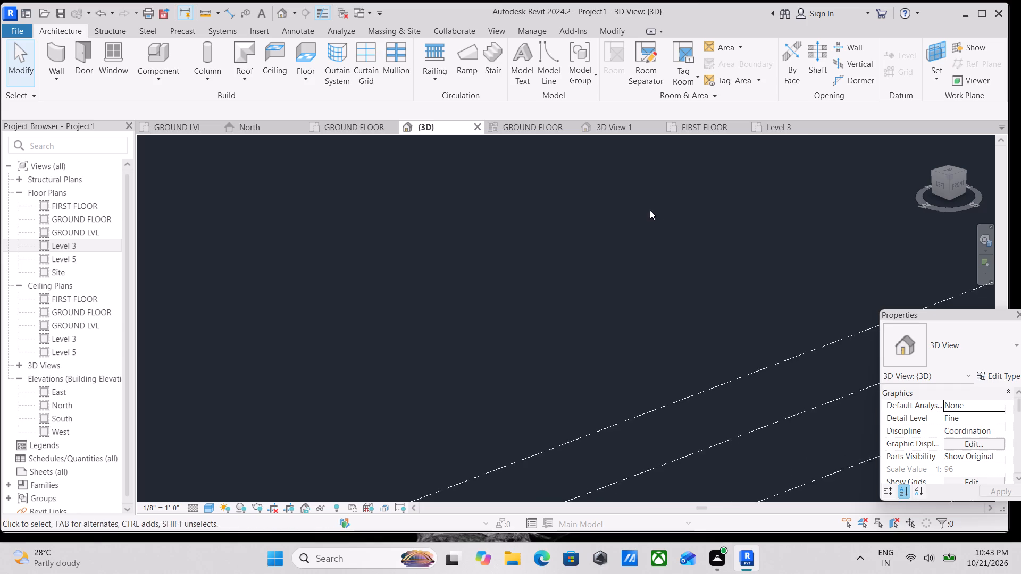
{"action": "scroll", "coordinate": [647, 221], "scroll_direction": "down", "scroll_amount": 4}
{"action": "middle_click_drag", "start_coordinate": [629, 277], "coordinate": [666, 176]}
{"action": "scroll", "coordinate": [666, 176], "scroll_direction": "up", "scroll_amount": 1}
{"action": "middle_click_drag", "start_coordinate": [747, 320], "coordinate": [509, 232]}
{"action": "scroll", "coordinate": [601, 286], "scroll_direction": "up", "scroll_amount": 3}
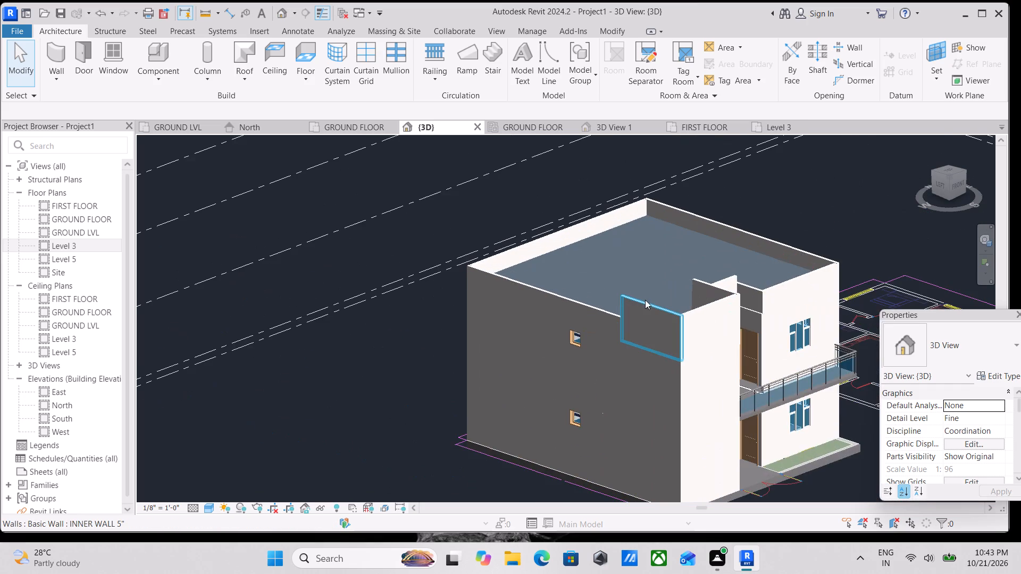
{"action": "scroll", "coordinate": [683, 311], "scroll_direction": "up", "scroll_amount": 2}
Inspect the raised Level 3 walls on the outer side and the front of the staircase, one at a time.
{"action": "key", "text": "grave"}
{"action": "left_click", "coordinate": [637, 317]}
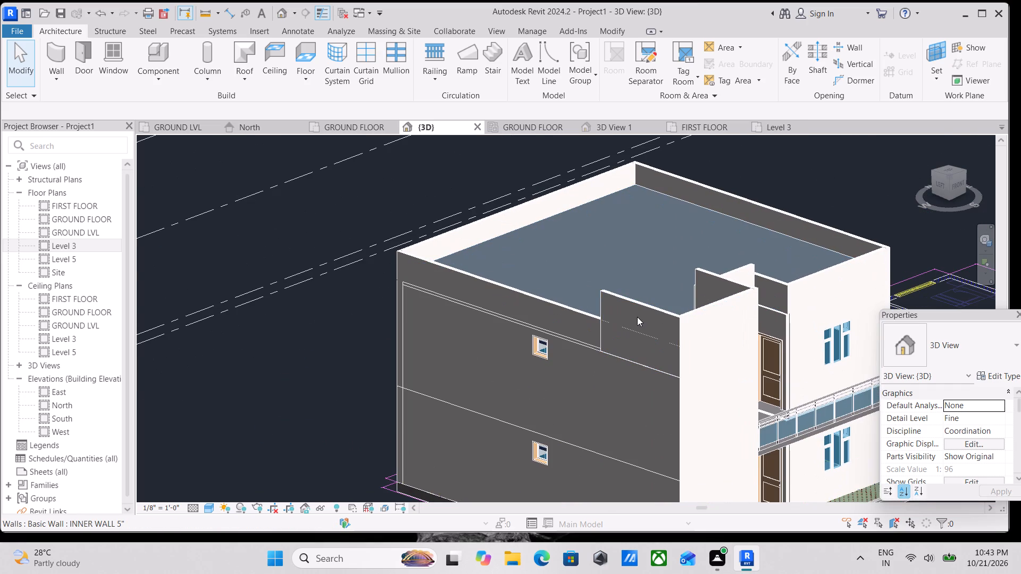
{"action": "left_click", "coordinate": [650, 309]}
{"action": "scroll", "coordinate": [722, 311], "scroll_direction": "down", "scroll_amount": 1}
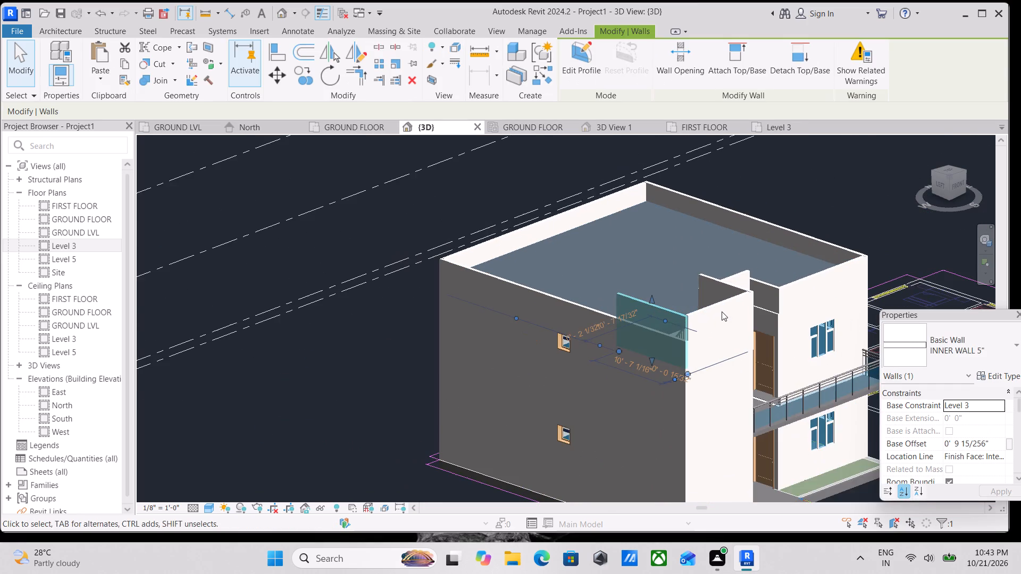
{"action": "key", "text": "Escape"}
{"action": "scroll", "coordinate": [715, 299], "scroll_direction": "down", "scroll_amount": 2}
{"action": "middle_click_drag", "start_coordinate": [715, 299], "coordinate": [630, 302]}
{"action": "scroll", "coordinate": [638, 317], "scroll_direction": "up", "scroll_amount": 2}
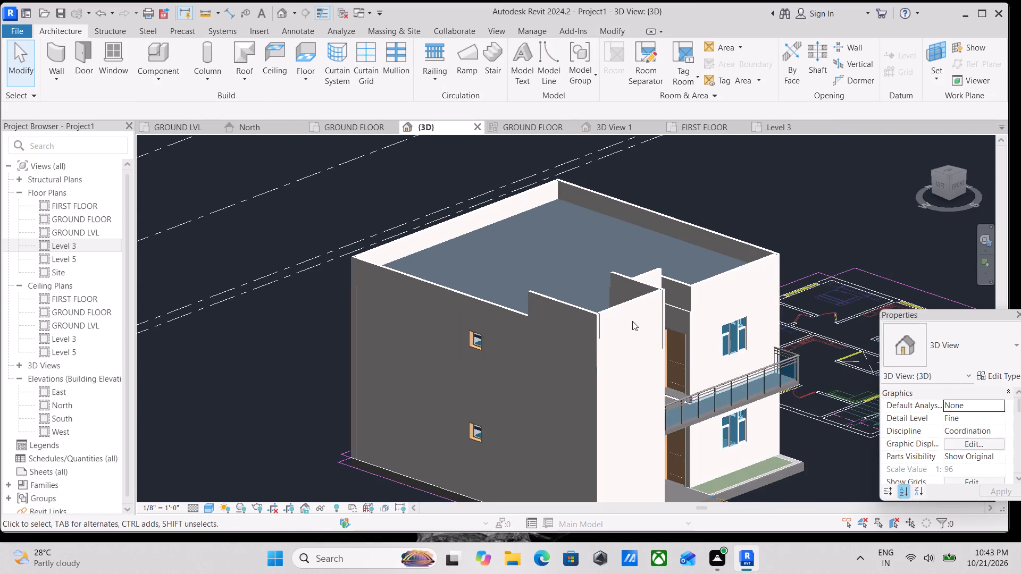
{"action": "left_click", "coordinate": [627, 305]}
{"action": "scroll", "coordinate": [623, 317], "scroll_direction": "up", "scroll_amount": 2}
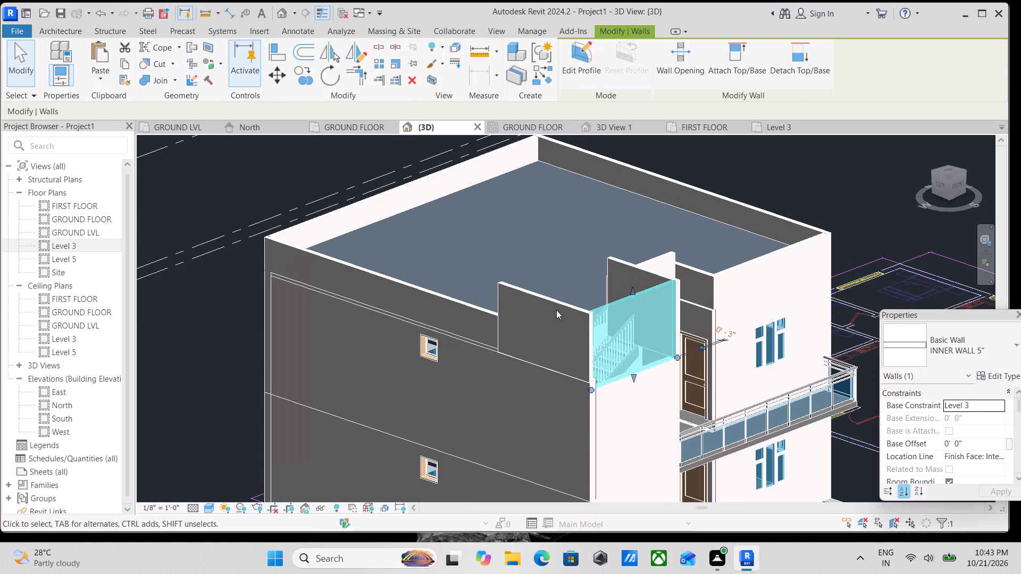
{"action": "key", "text": "Escape"}
{"action": "left_click", "coordinate": [547, 308]}
{"action": "left_click", "coordinate": [537, 298]}
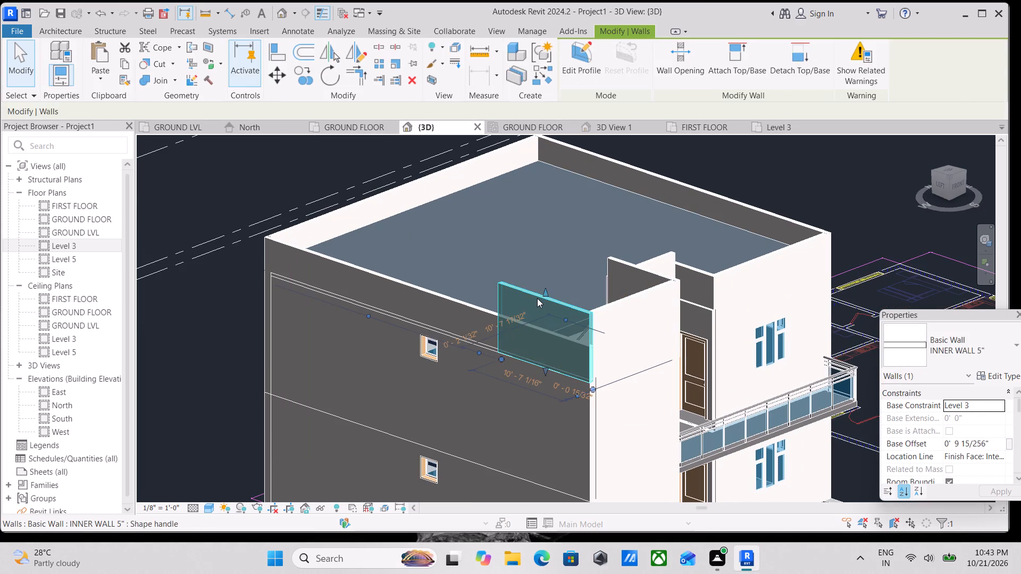
{"action": "key", "text": "Escape"}
{"action": "scroll", "coordinate": [537, 298], "scroll_direction": "down", "scroll_amount": 1}
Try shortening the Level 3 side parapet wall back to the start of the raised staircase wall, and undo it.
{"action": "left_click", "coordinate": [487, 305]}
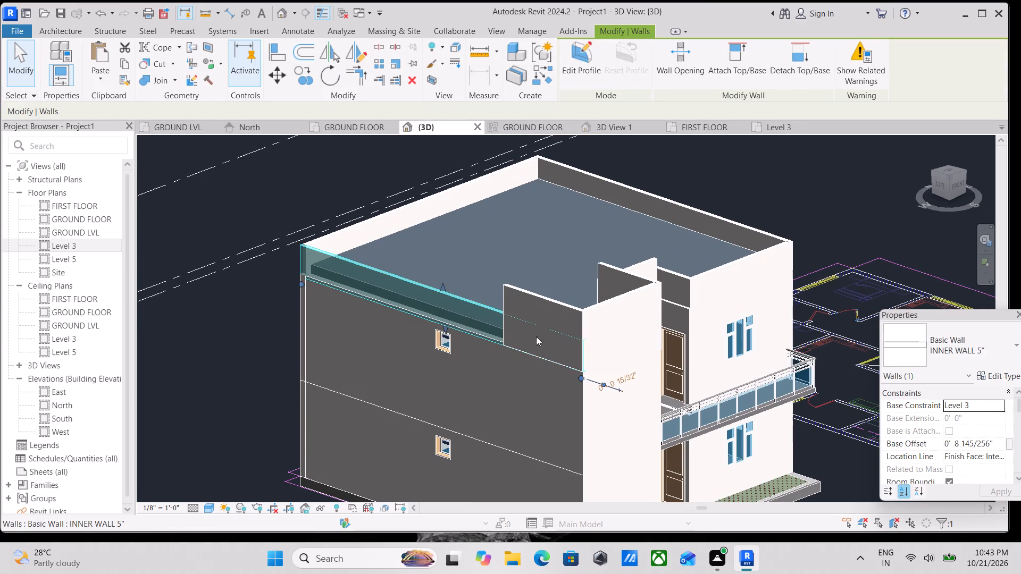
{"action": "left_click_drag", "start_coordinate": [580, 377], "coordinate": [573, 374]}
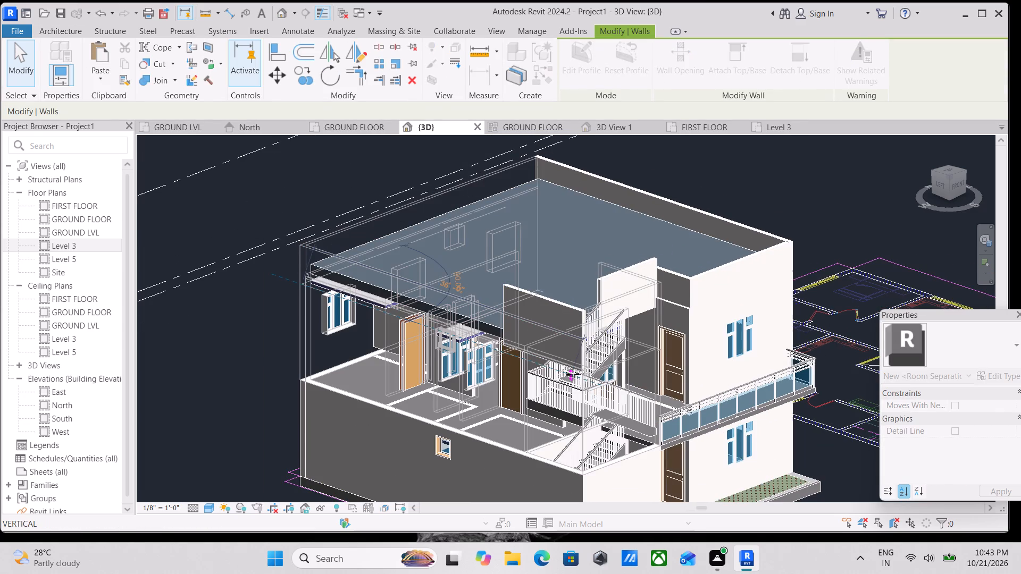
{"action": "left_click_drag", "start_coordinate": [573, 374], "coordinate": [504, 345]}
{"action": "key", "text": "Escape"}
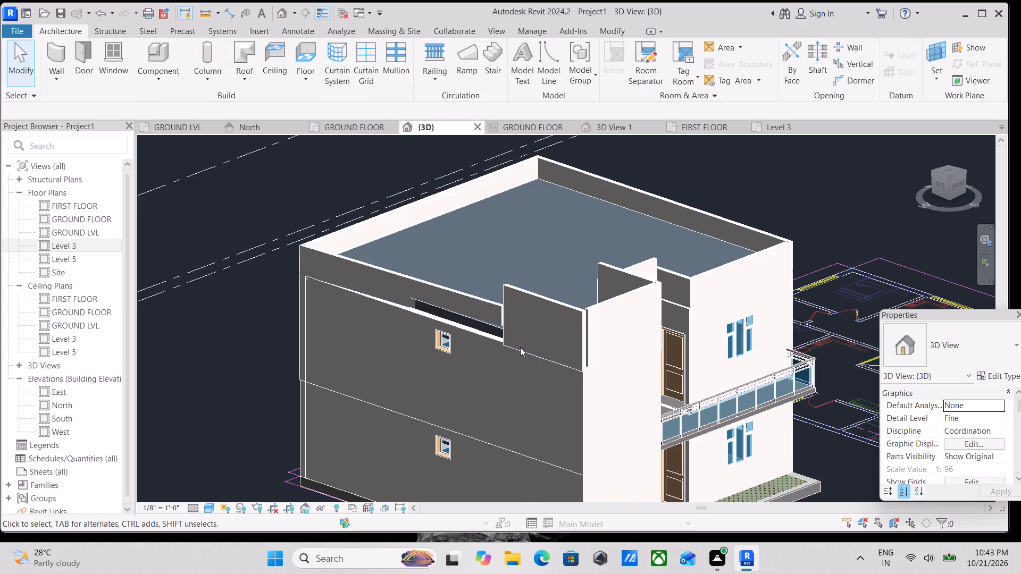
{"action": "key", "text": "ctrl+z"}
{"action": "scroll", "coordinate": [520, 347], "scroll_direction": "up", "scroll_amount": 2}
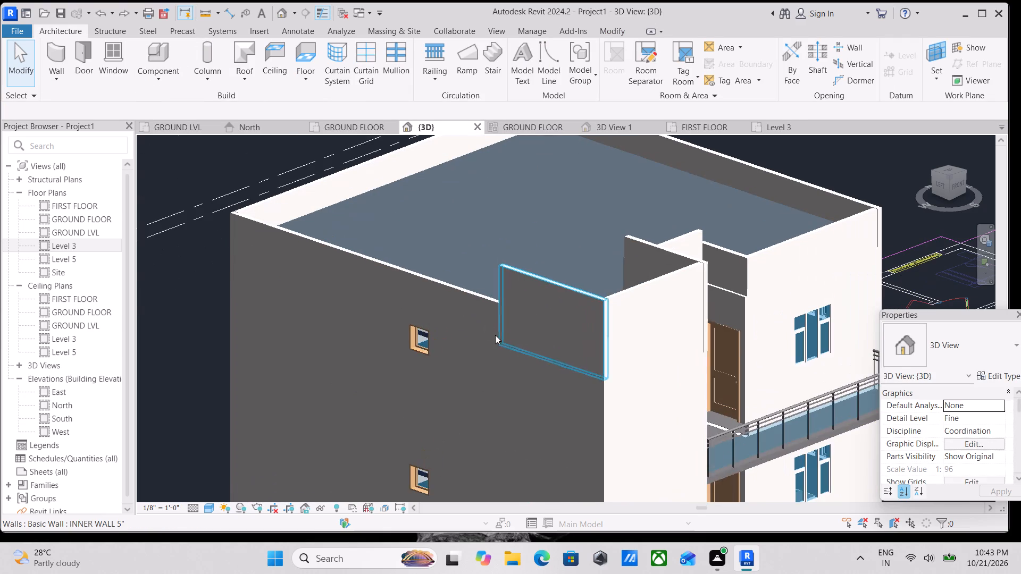
Shorten the overlapping end of the Level 3 side parapet wall back to the roof's edge beside the stair opening.
{"action": "left_click", "coordinate": [471, 298]}
{"action": "scroll", "coordinate": [478, 297], "scroll_direction": "down", "scroll_amount": 5}
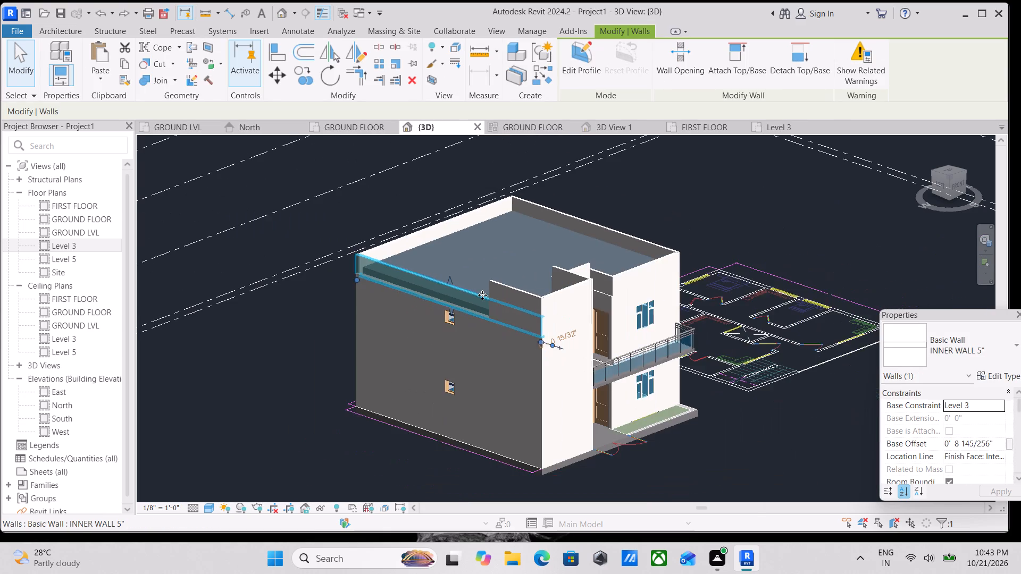
{"action": "middle_click_drag", "start_coordinate": [489, 295], "coordinate": [745, 407], "text": "shift"}
{"action": "middle_click_drag", "start_coordinate": [442, 352], "coordinate": [613, 318], "text": "shift"}
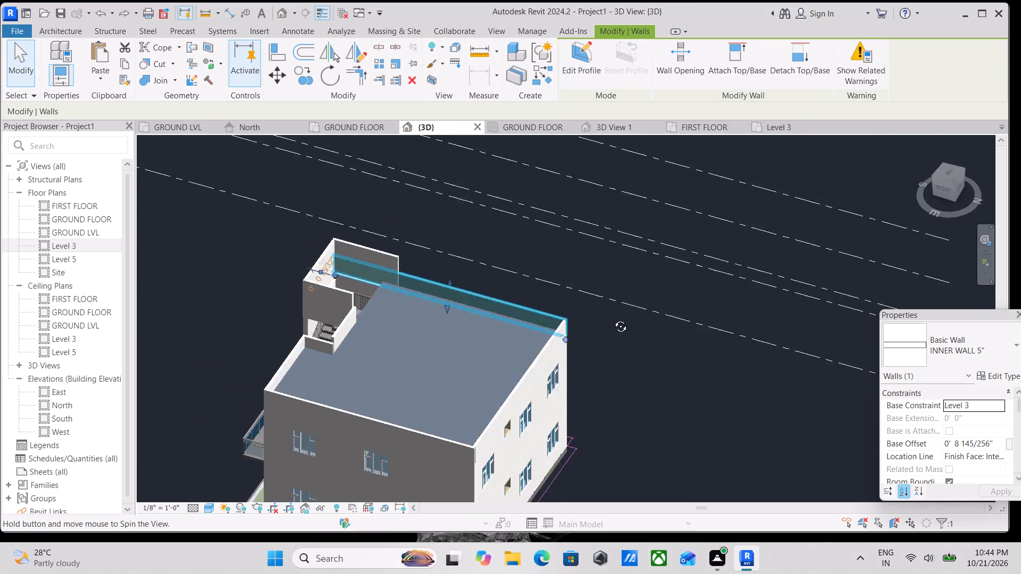
{"action": "middle_click_drag", "start_coordinate": [613, 318], "coordinate": [650, 297], "text": "shift"}
{"action": "scroll", "coordinate": [321, 312], "scroll_direction": "up", "scroll_amount": 12}
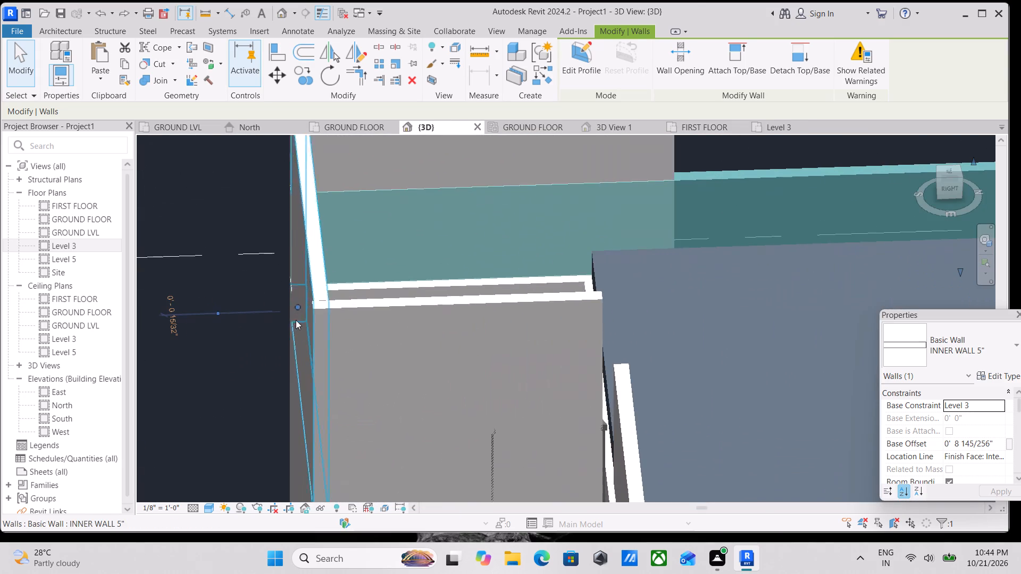
{"action": "left_click_drag", "start_coordinate": [296, 305], "coordinate": [467, 291]}
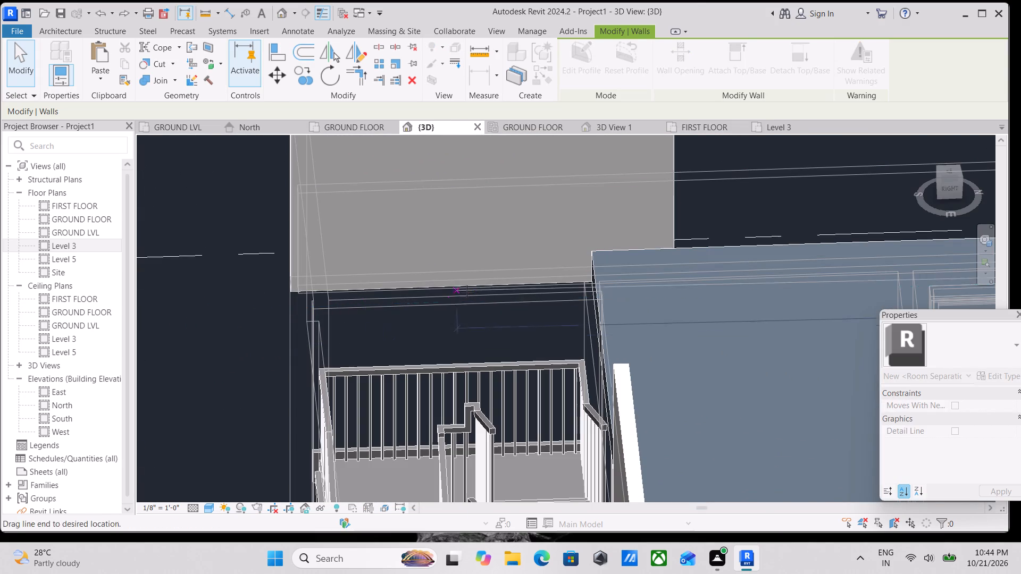
{"action": "left_click_drag", "start_coordinate": [467, 291], "coordinate": [599, 291]}
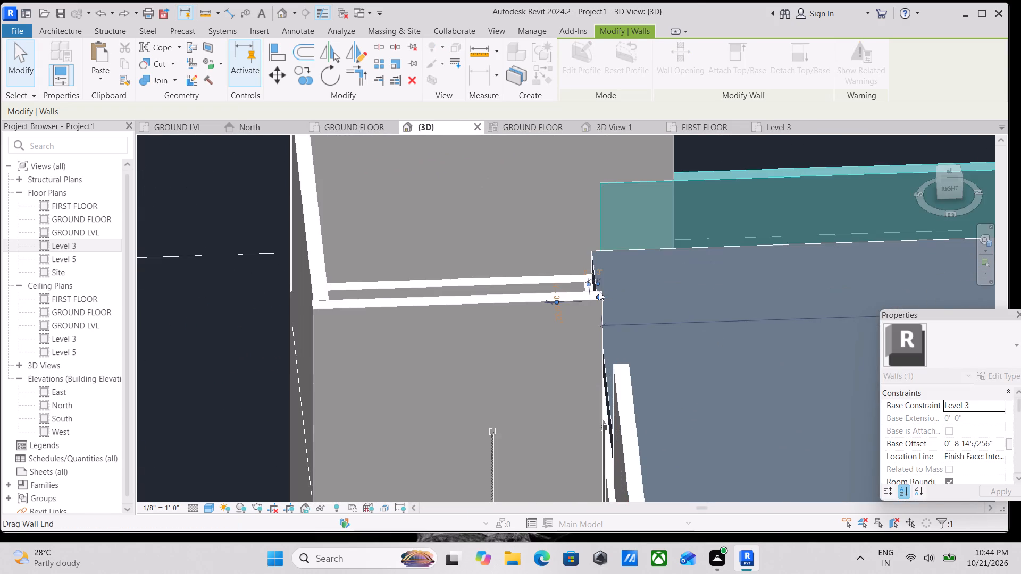
{"action": "scroll", "coordinate": [599, 291], "scroll_direction": "down", "scroll_amount": 3}
{"action": "middle_click_drag", "start_coordinate": [599, 291], "coordinate": [599, 310]}
{"action": "scroll", "coordinate": [646, 280], "scroll_direction": "down", "scroll_amount": 5}
{"action": "key", "text": "Escape"}
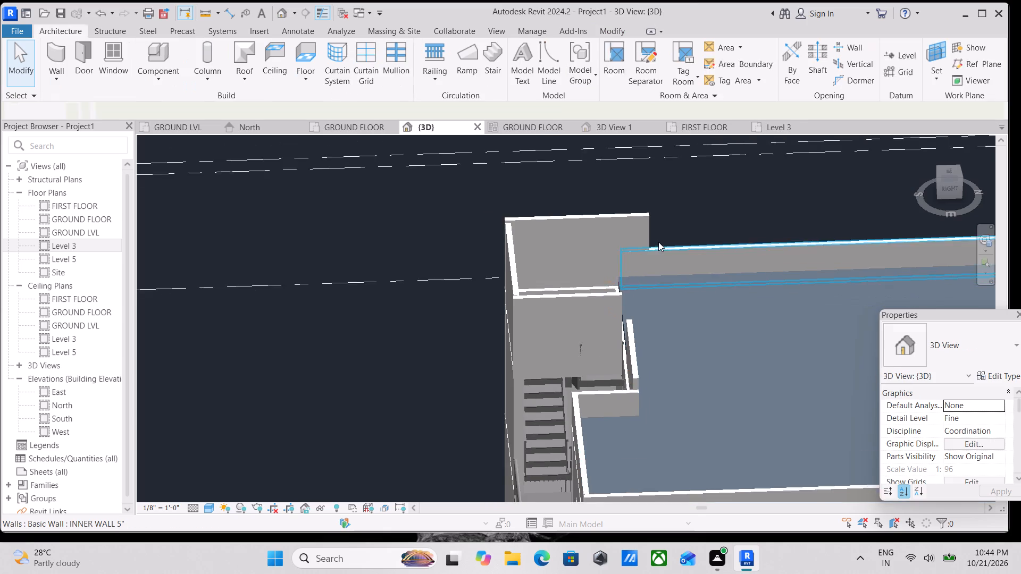
Trim the same parapet wall further so its end meets the end of the raised staircase side wall.
{"action": "scroll", "coordinate": [658, 251], "scroll_direction": "down", "scroll_amount": 4}
{"action": "middle_click_drag", "start_coordinate": [667, 273], "coordinate": [613, 326], "text": "shift"}
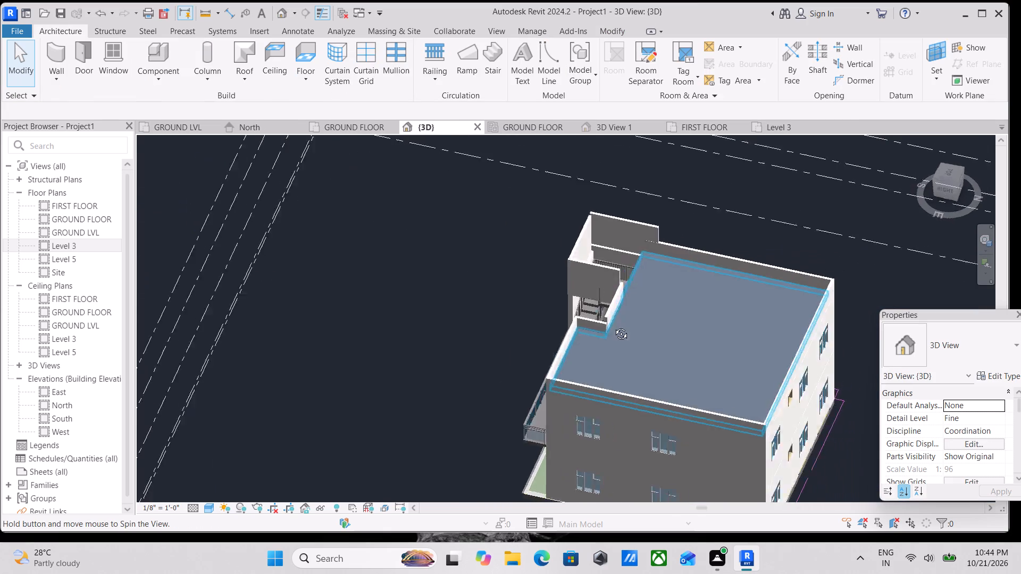
{"action": "middle_click_drag", "start_coordinate": [613, 326], "coordinate": [594, 332], "text": "shift"}
{"action": "scroll", "coordinate": [689, 201], "scroll_direction": "up", "scroll_amount": 6}
{"action": "left_click", "coordinate": [650, 257]}
{"action": "scroll", "coordinate": [617, 296], "scroll_direction": "up", "scroll_amount": 3}
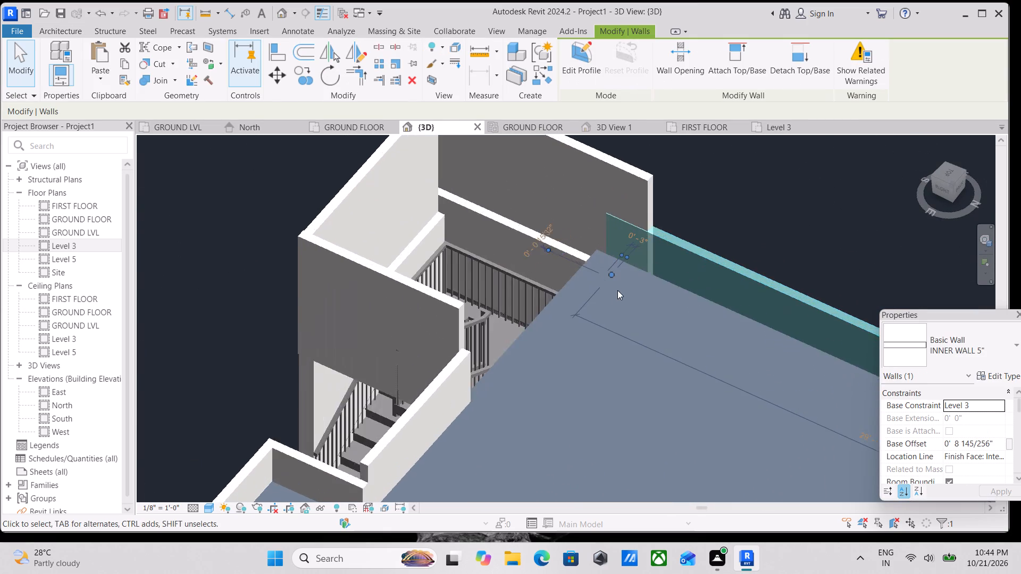
{"action": "scroll", "coordinate": [617, 290], "scroll_direction": "up", "scroll_amount": 3}
{"action": "left_click_drag", "start_coordinate": [610, 269], "coordinate": [645, 288]}
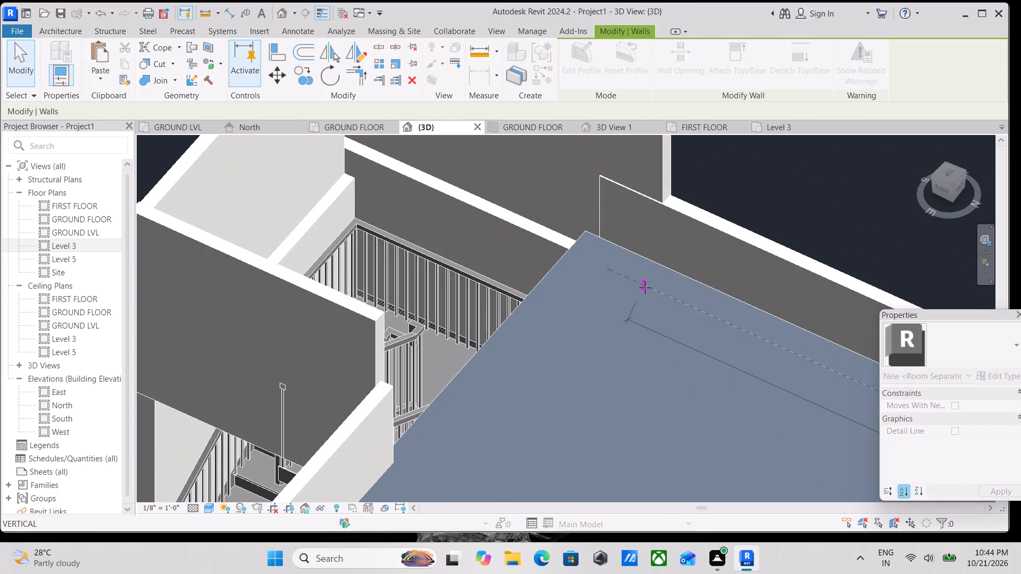
{"action": "left_click_drag", "start_coordinate": [645, 288], "coordinate": [652, 291]}
{"action": "scroll", "coordinate": [652, 291], "scroll_direction": "down", "scroll_amount": 3}
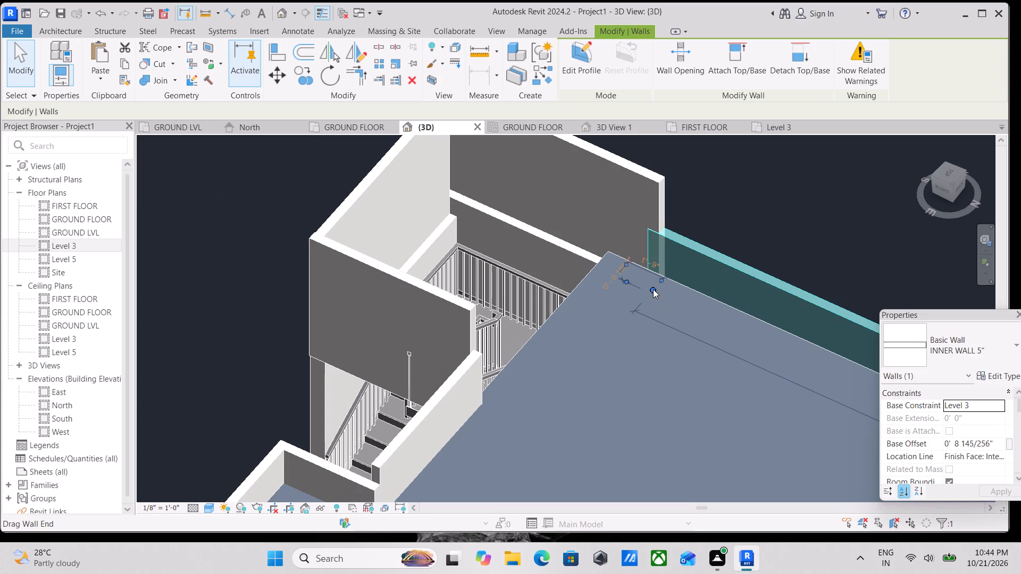
{"action": "left_click_drag", "start_coordinate": [653, 289], "coordinate": [664, 297]}
{"action": "scroll", "coordinate": [657, 266], "scroll_direction": "down", "scroll_amount": 3}
{"action": "key", "text": "Escape"}
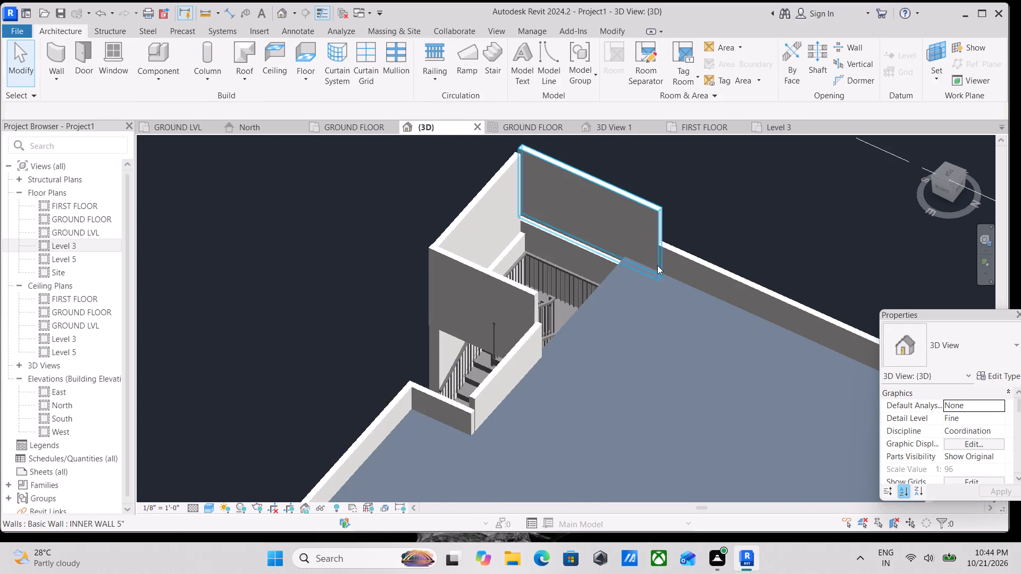
Delete the low Level 3 wall between the upper stair flight and the roof.
{"action": "scroll", "coordinate": [657, 264], "scroll_direction": "down", "scroll_amount": 3}
{"action": "middle_click_drag", "start_coordinate": [657, 264], "coordinate": [670, 214]}
{"action": "scroll", "coordinate": [626, 242], "scroll_direction": "up", "scroll_amount": 3}
{"action": "middle_click_drag", "start_coordinate": [625, 215], "coordinate": [633, 234]}
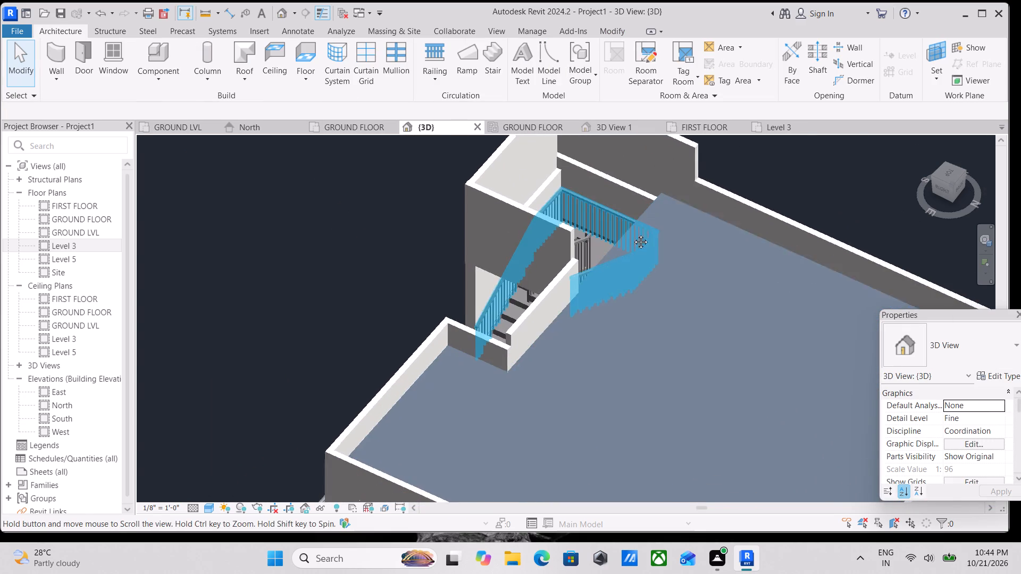
{"action": "middle_click_drag", "start_coordinate": [633, 234], "coordinate": [638, 251]}
{"action": "middle_click_drag", "start_coordinate": [647, 231], "coordinate": [646, 259]}
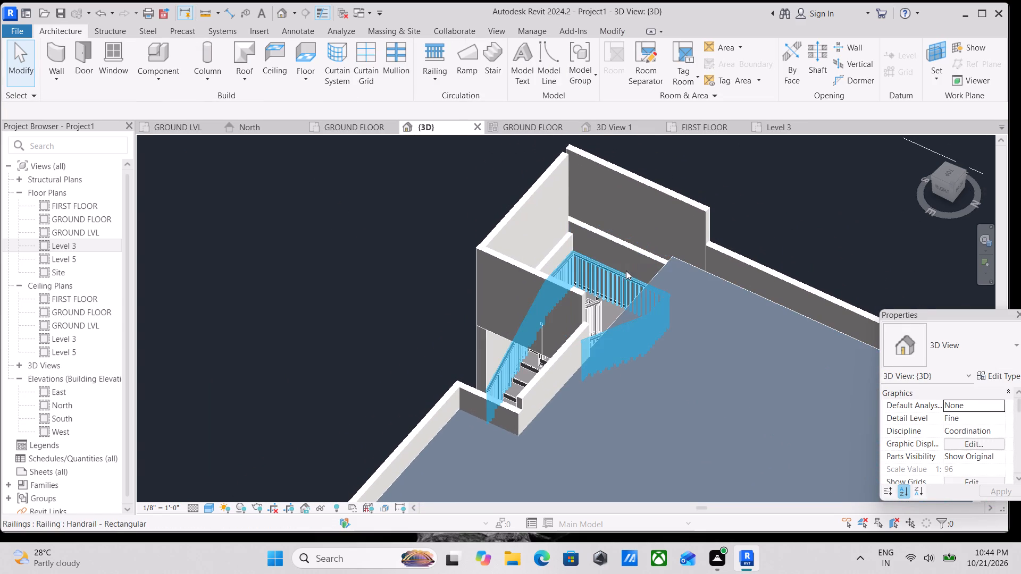
{"action": "middle_click_drag", "start_coordinate": [622, 271], "coordinate": [626, 239]}
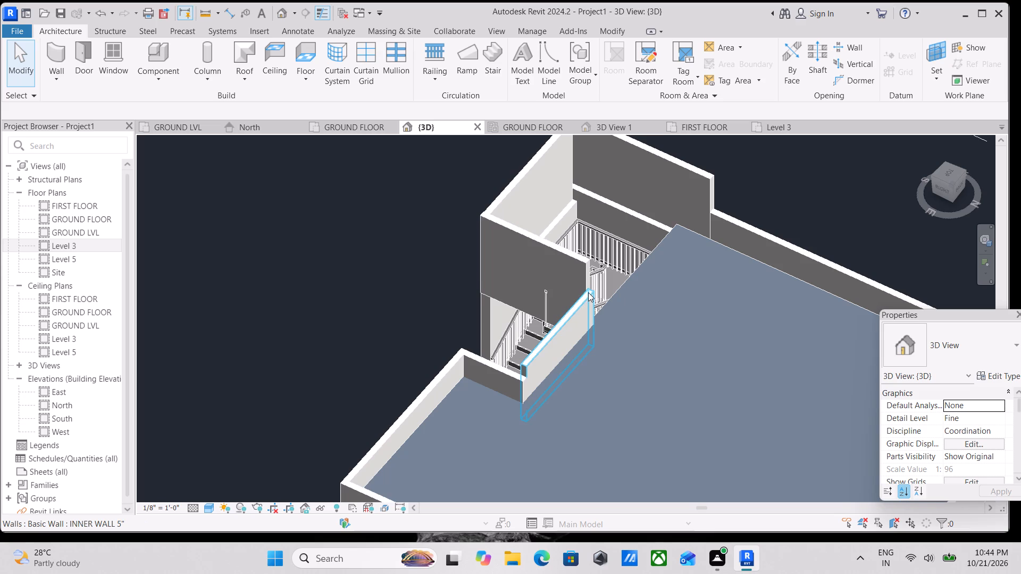
{"action": "middle_click_drag", "start_coordinate": [539, 294], "coordinate": [567, 235]}
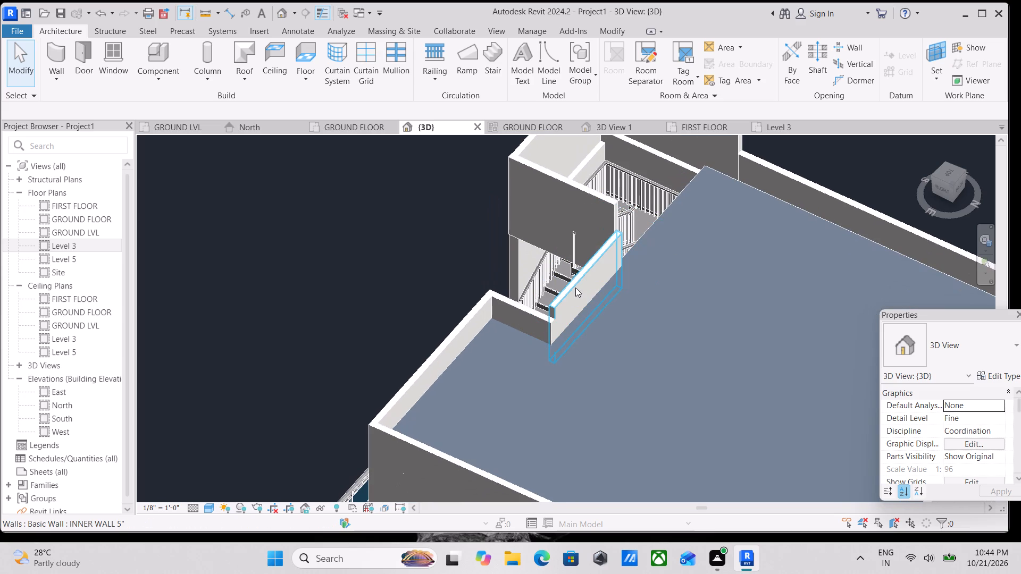
{"action": "left_click", "coordinate": [575, 288]}
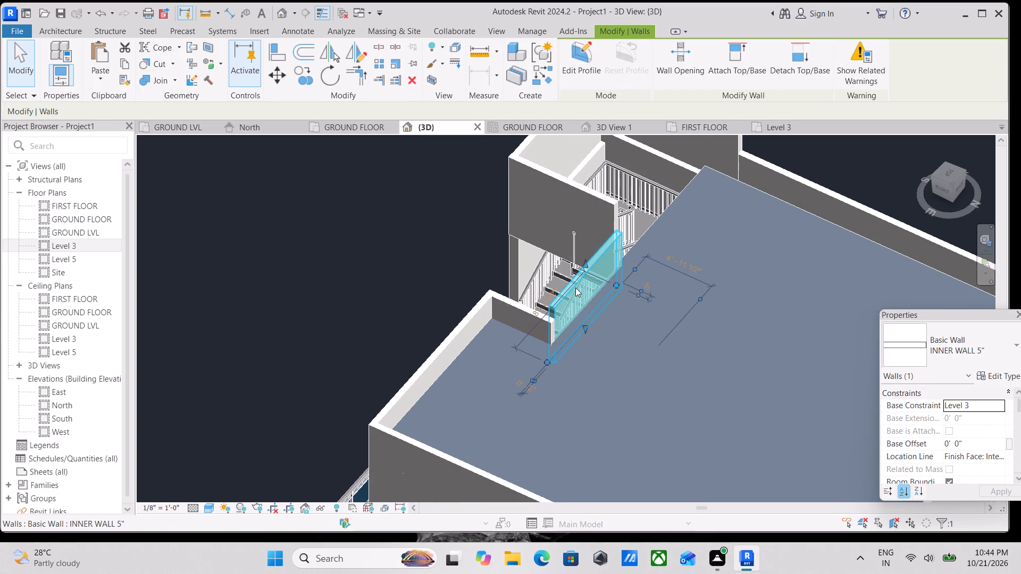
{"action": "right_click", "coordinate": [575, 288]}
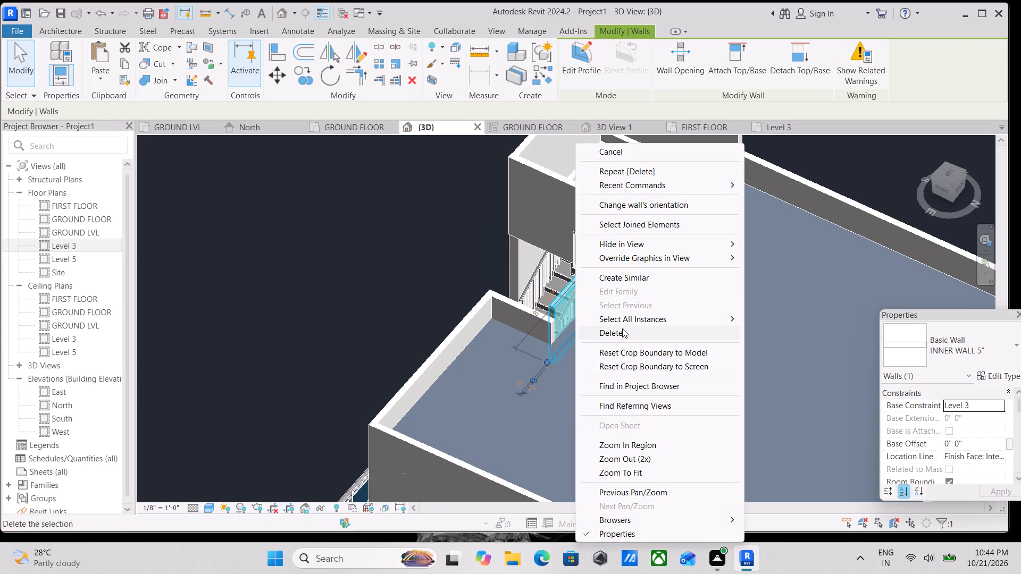
{"action": "left_click", "coordinate": [622, 328]}
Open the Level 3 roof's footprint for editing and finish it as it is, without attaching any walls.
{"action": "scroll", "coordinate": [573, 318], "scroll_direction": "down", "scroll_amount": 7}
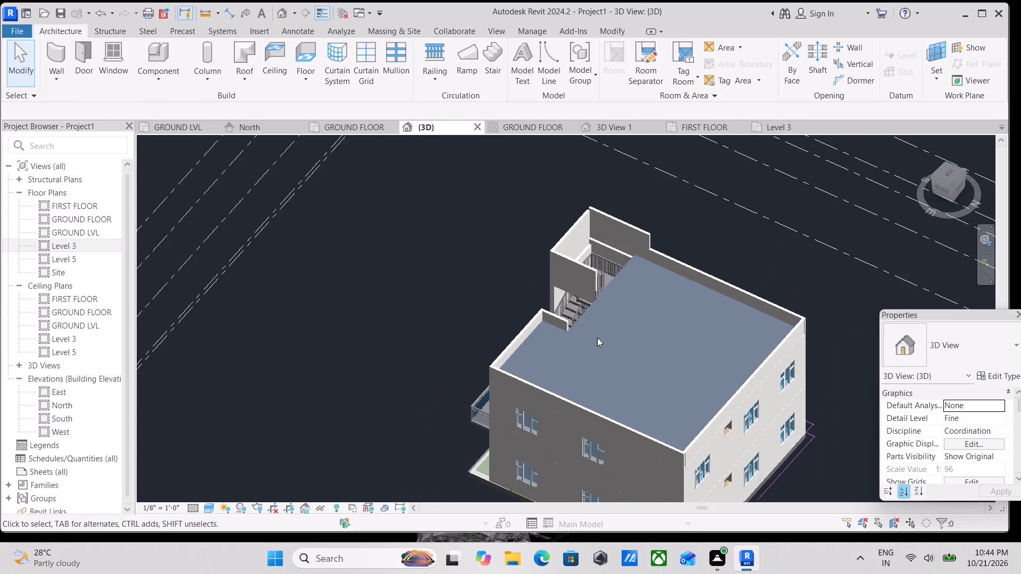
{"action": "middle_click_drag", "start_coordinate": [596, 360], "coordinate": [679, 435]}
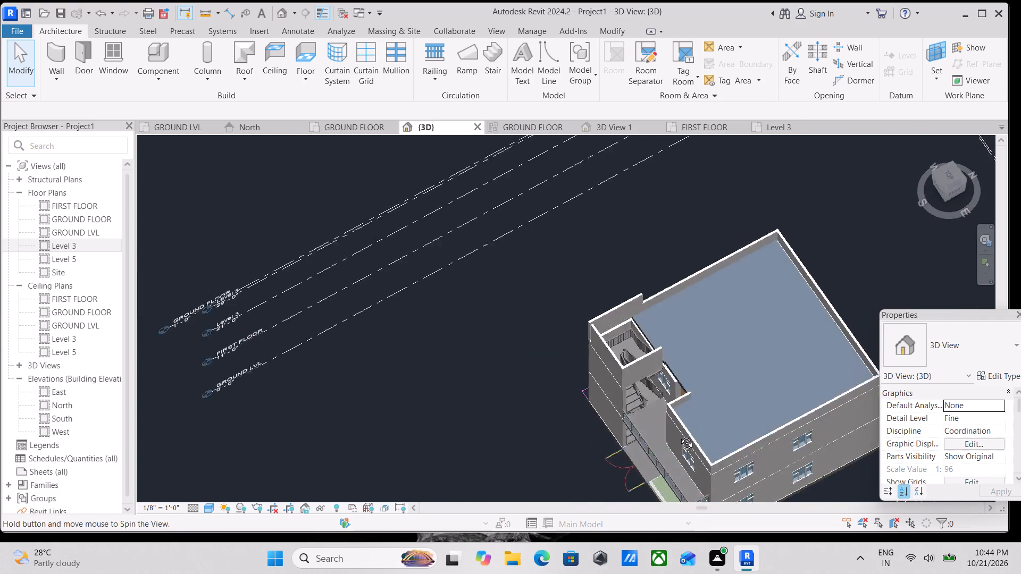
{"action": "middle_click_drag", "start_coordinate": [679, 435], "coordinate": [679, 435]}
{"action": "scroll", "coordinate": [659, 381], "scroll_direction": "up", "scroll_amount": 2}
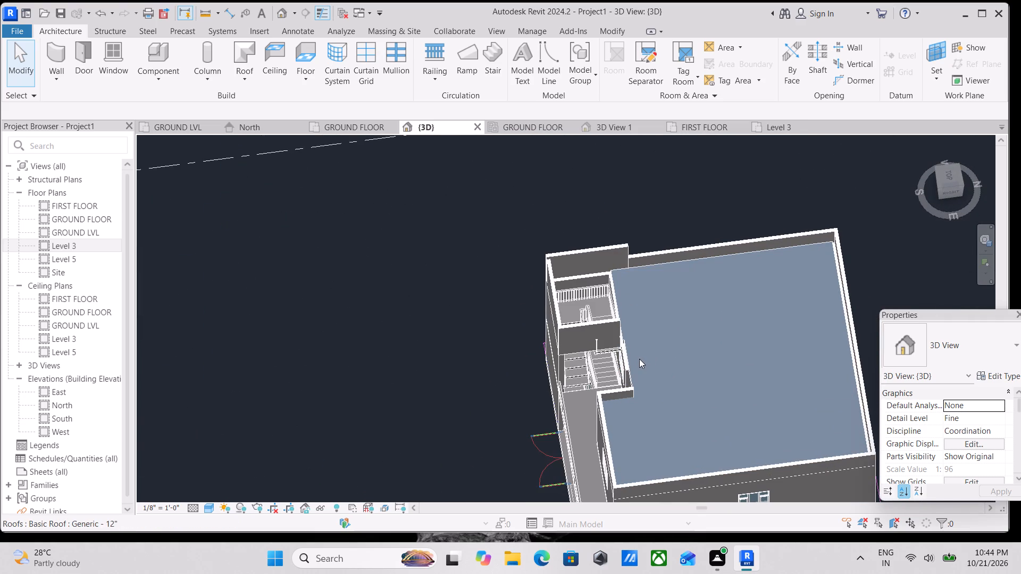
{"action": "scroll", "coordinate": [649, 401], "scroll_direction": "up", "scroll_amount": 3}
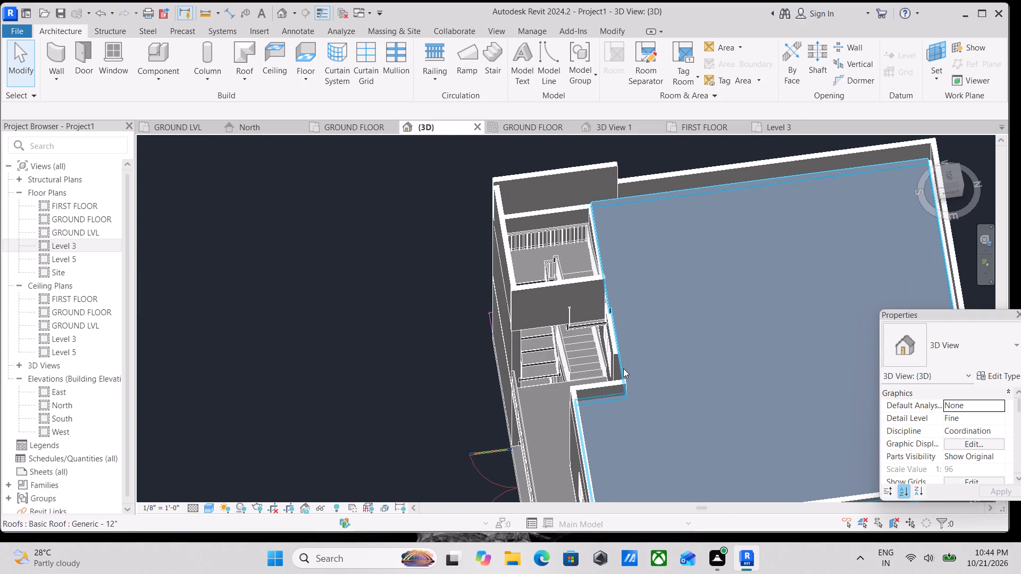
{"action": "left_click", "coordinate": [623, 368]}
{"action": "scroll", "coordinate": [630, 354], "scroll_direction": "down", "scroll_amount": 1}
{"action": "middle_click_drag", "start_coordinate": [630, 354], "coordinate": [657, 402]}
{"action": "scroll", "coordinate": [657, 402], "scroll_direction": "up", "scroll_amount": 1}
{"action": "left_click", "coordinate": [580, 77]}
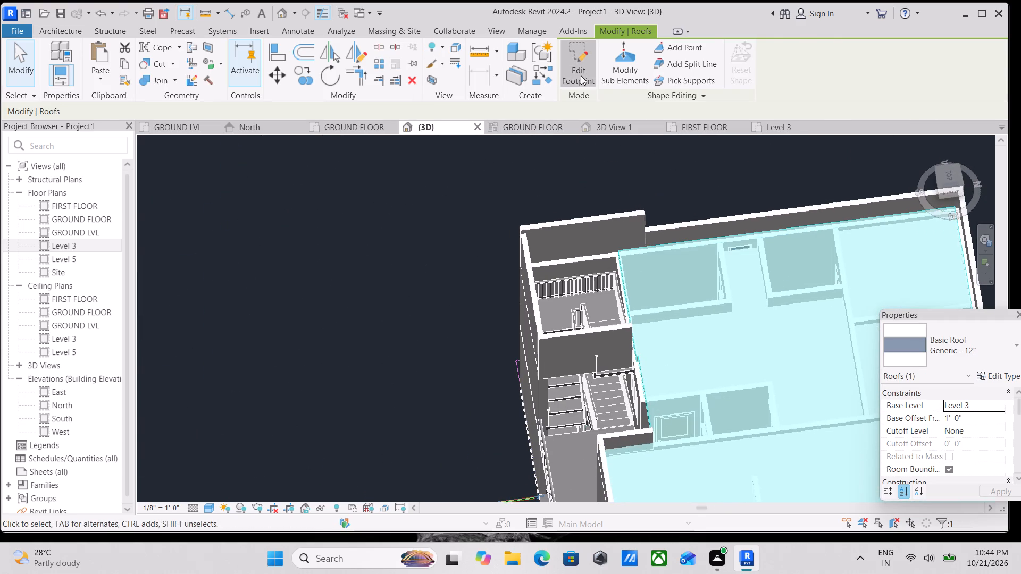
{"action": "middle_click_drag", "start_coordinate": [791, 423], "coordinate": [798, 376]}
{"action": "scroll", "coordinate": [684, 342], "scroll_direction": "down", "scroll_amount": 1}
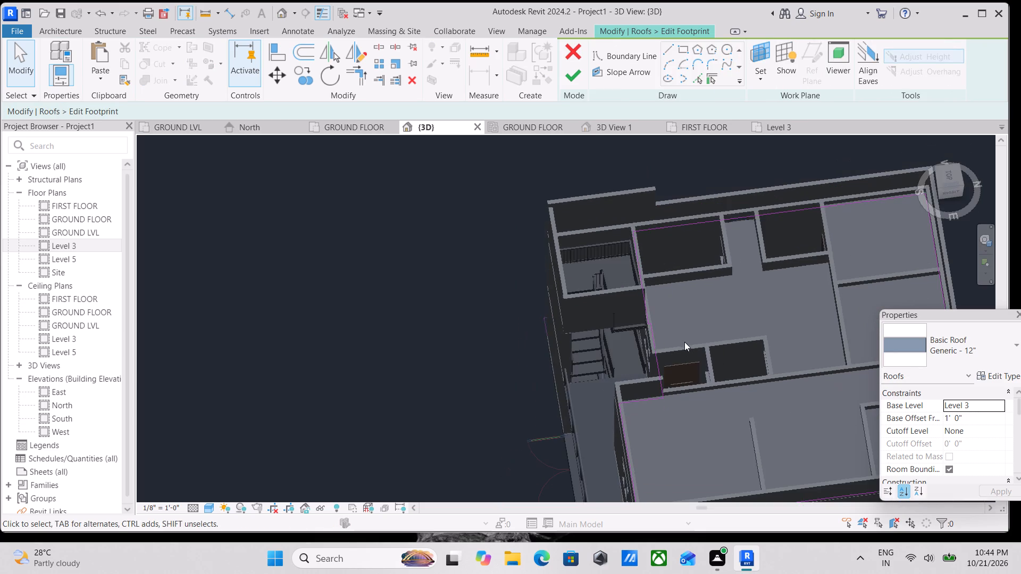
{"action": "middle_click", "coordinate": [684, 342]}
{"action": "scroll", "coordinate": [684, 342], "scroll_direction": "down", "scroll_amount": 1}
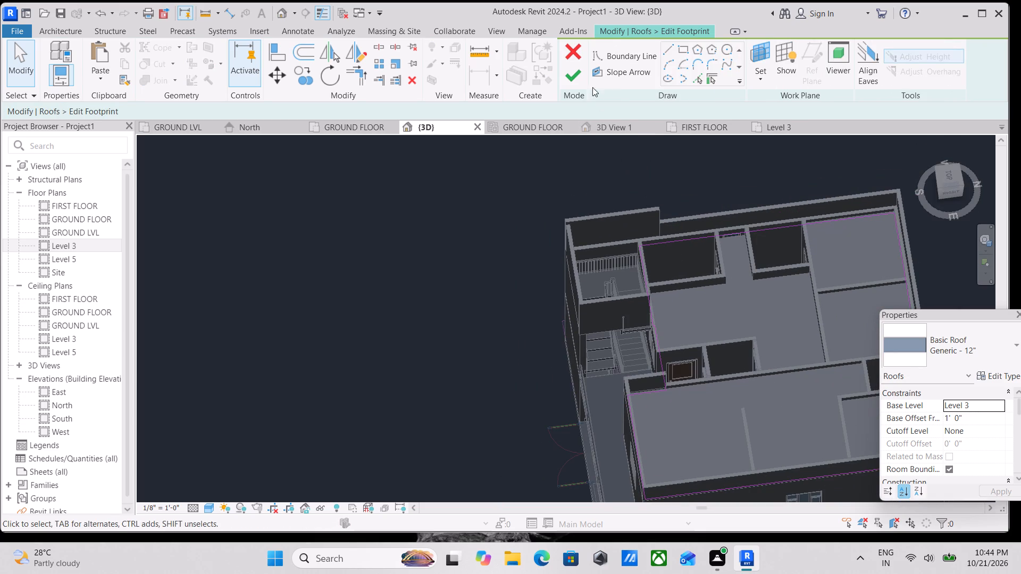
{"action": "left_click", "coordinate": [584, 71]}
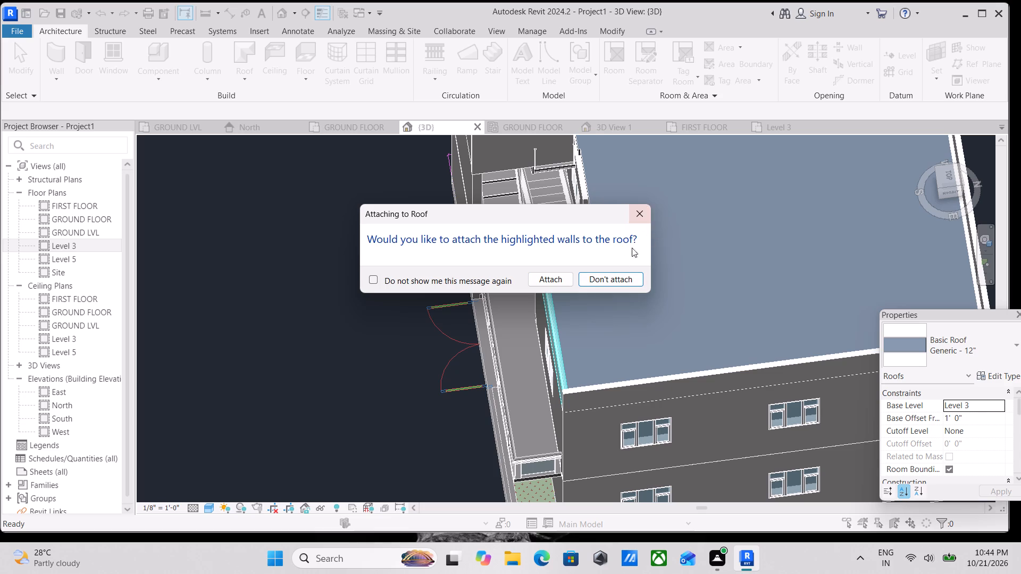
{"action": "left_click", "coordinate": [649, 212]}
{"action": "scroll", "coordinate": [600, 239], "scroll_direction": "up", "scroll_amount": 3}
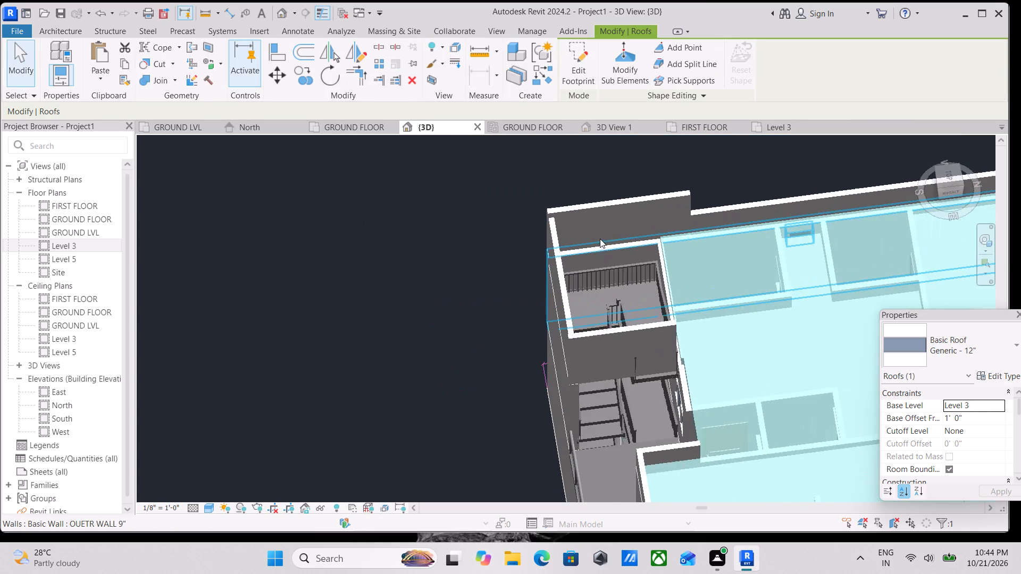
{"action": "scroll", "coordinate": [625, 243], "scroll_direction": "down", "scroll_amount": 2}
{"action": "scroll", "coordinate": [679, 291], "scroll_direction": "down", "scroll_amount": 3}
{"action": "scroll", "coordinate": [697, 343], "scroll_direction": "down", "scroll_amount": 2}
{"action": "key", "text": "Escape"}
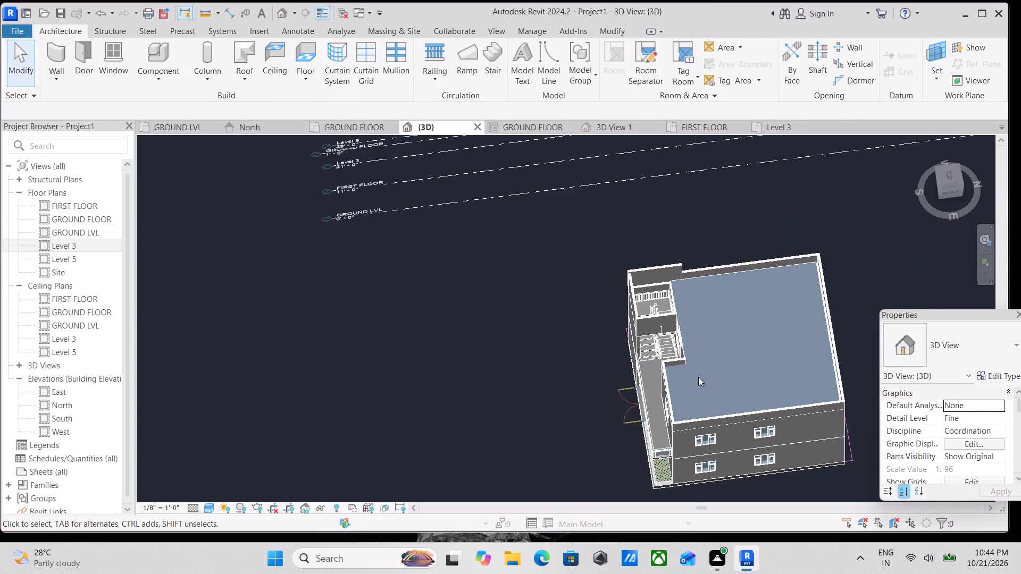
Examine the front wall of the raised staircase enclosure where it meets the outer side wall at the corner.
{"action": "middle_click_drag", "start_coordinate": [698, 377], "coordinate": [788, 173]}
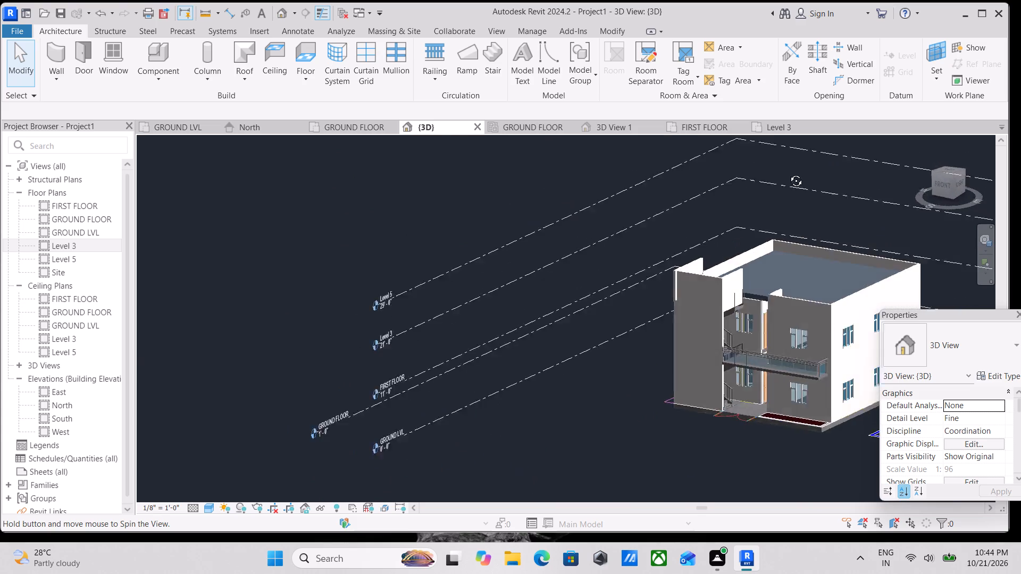
{"action": "middle_click_drag", "start_coordinate": [788, 173], "coordinate": [769, 294]}
{"action": "left_click", "coordinate": [667, 306]}
{"action": "scroll", "coordinate": [667, 306], "scroll_direction": "up", "scroll_amount": 4}
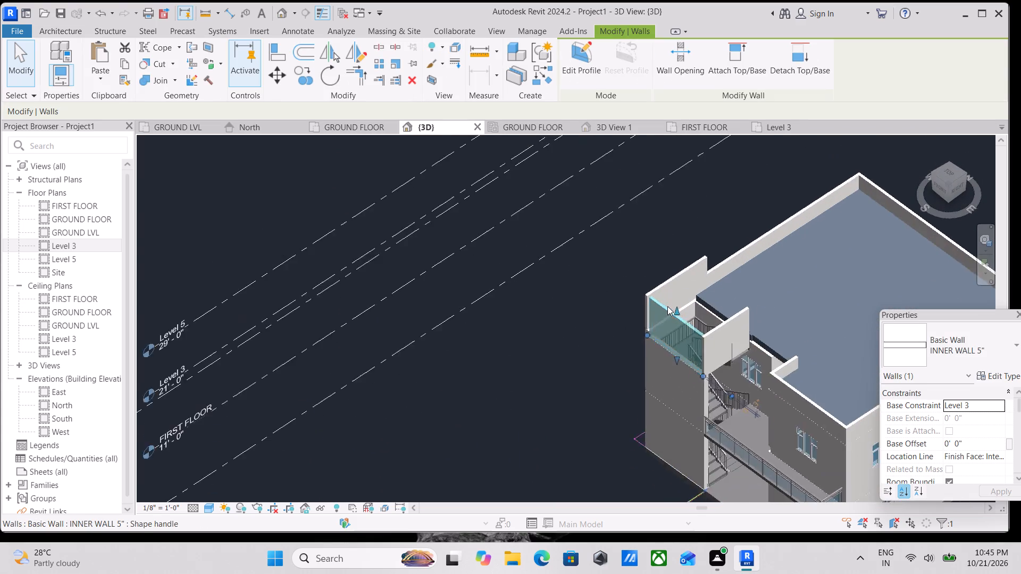
{"action": "scroll", "coordinate": [667, 306], "scroll_direction": "up", "scroll_amount": 4}
{"action": "scroll", "coordinate": [631, 353], "scroll_direction": "up", "scroll_amount": 5}
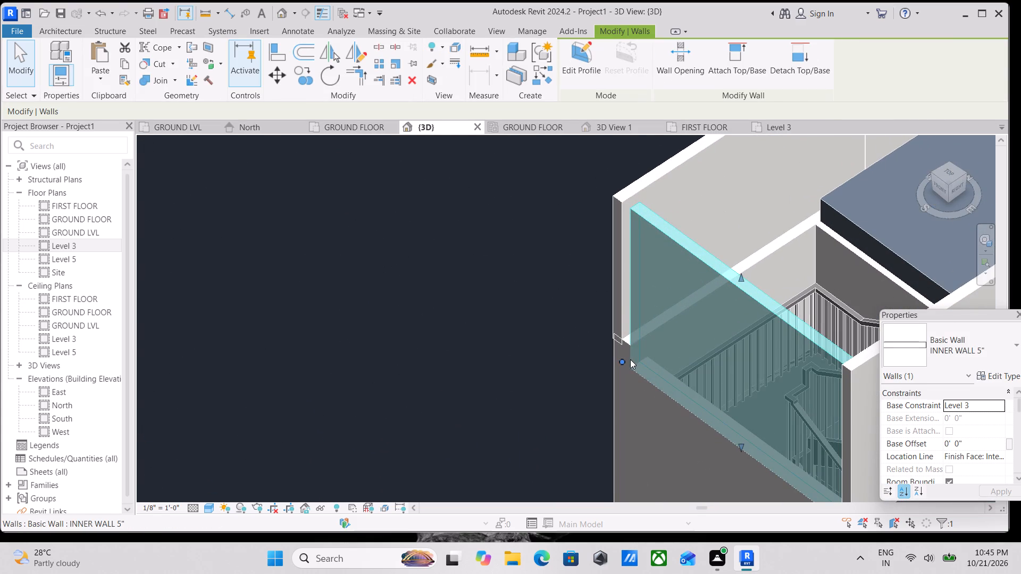
{"action": "scroll", "coordinate": [668, 311], "scroll_direction": "down", "scroll_amount": 3}
{"action": "key", "text": "Escape"}
{"action": "scroll", "coordinate": [675, 313], "scroll_direction": "down", "scroll_amount": 1}
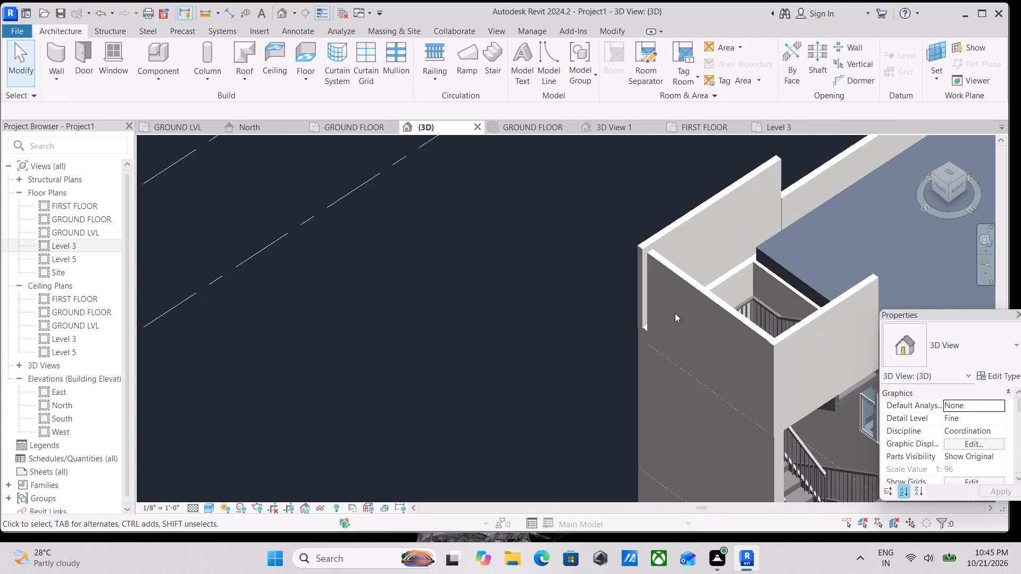
{"action": "scroll", "coordinate": [706, 307], "scroll_direction": "down", "scroll_amount": 3}
Inspect the building's side where the Level 3 parapet meets the raised staircase wall, and the front corner beside it.
{"action": "middle_click_drag", "start_coordinate": [706, 307], "coordinate": [1008, 221], "text": "shift"}
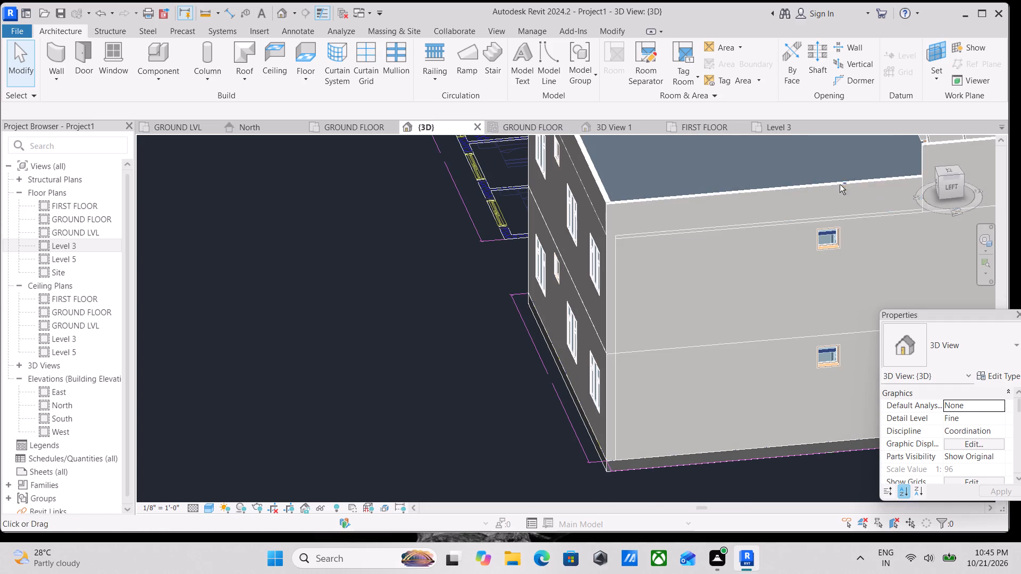
{"action": "left_click", "coordinate": [770, 190]}
{"action": "middle_click", "coordinate": [770, 190]}
{"action": "scroll", "coordinate": [872, 188], "scroll_direction": "down", "scroll_amount": 1}
{"action": "middle_click_drag", "start_coordinate": [860, 191], "coordinate": [579, 212]}
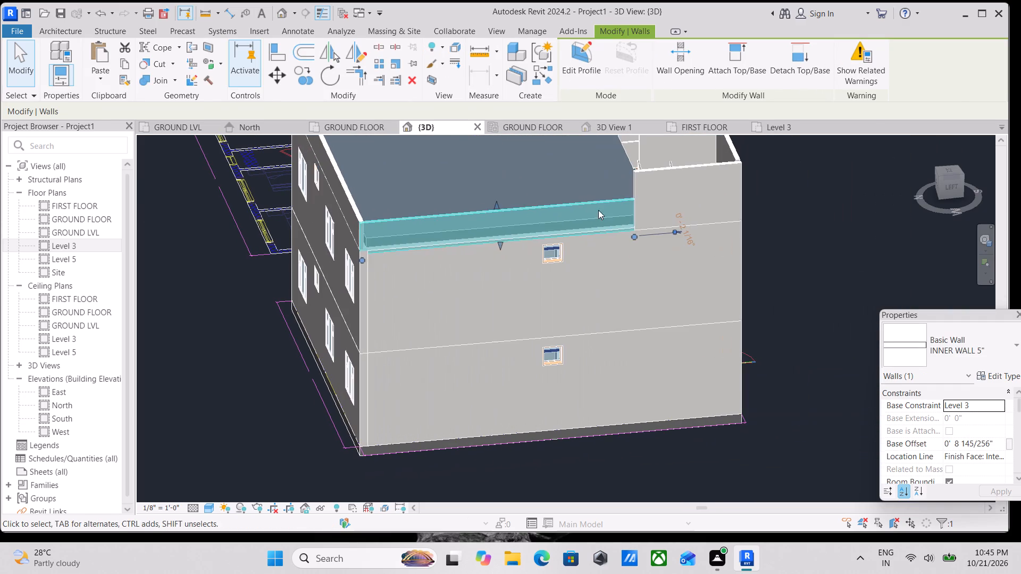
{"action": "key", "text": "Escape"}
{"action": "left_click", "coordinate": [744, 198]}
{"action": "key", "text": "Escape"}
{"action": "scroll", "coordinate": [744, 198], "scroll_direction": "down", "scroll_amount": 2}
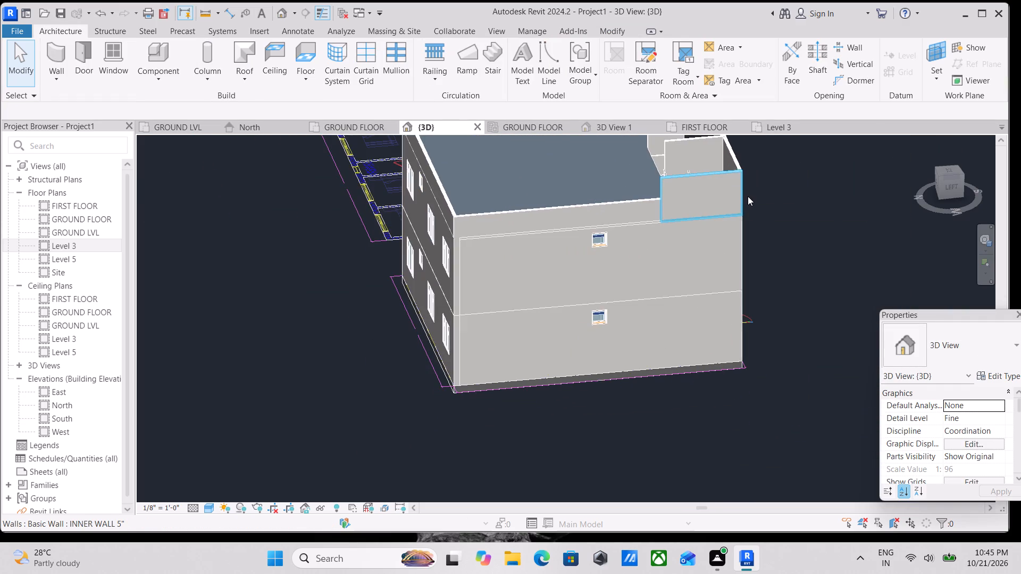
{"action": "middle_click_drag", "start_coordinate": [748, 196], "coordinate": [624, 224], "text": "shift"}
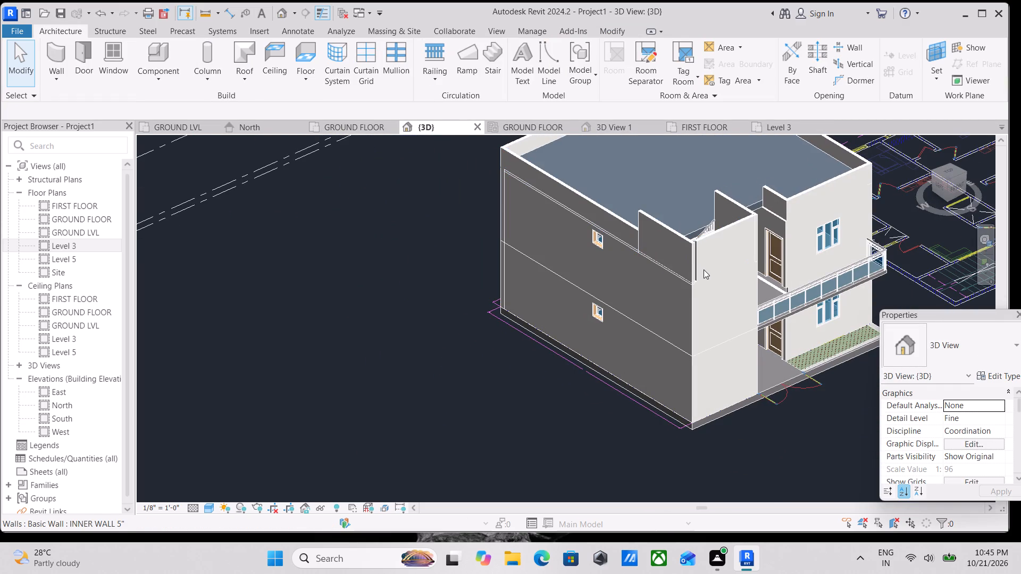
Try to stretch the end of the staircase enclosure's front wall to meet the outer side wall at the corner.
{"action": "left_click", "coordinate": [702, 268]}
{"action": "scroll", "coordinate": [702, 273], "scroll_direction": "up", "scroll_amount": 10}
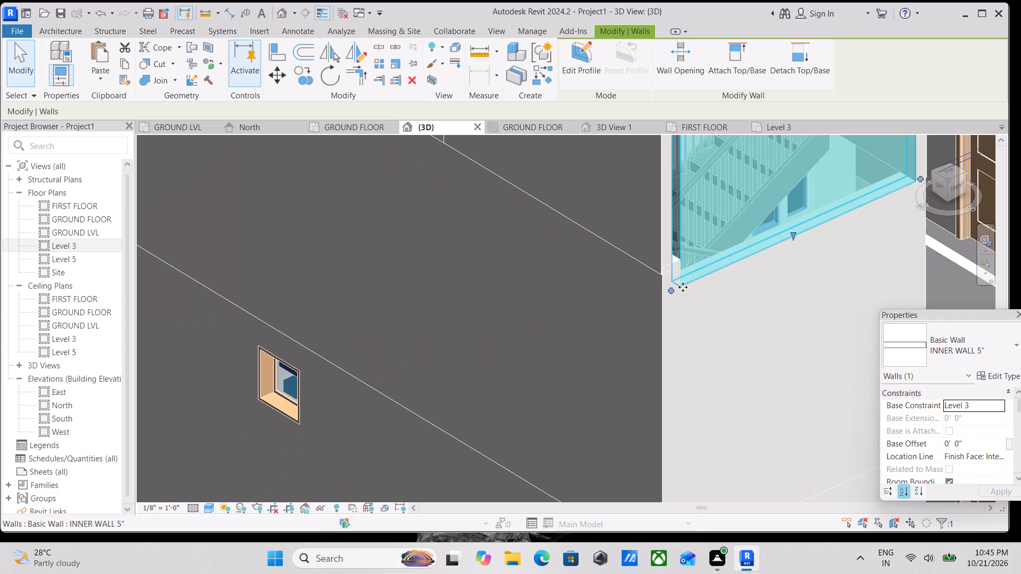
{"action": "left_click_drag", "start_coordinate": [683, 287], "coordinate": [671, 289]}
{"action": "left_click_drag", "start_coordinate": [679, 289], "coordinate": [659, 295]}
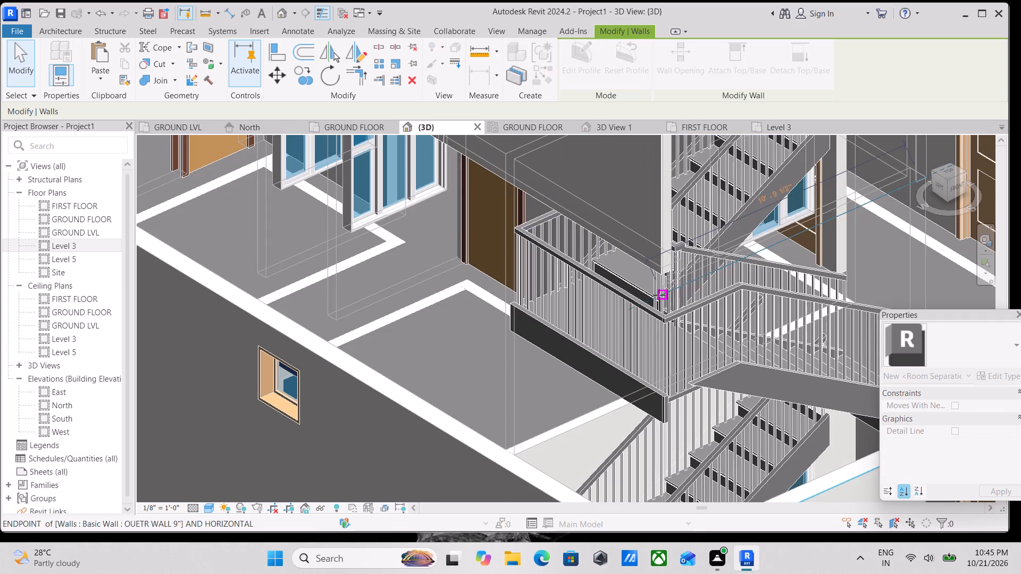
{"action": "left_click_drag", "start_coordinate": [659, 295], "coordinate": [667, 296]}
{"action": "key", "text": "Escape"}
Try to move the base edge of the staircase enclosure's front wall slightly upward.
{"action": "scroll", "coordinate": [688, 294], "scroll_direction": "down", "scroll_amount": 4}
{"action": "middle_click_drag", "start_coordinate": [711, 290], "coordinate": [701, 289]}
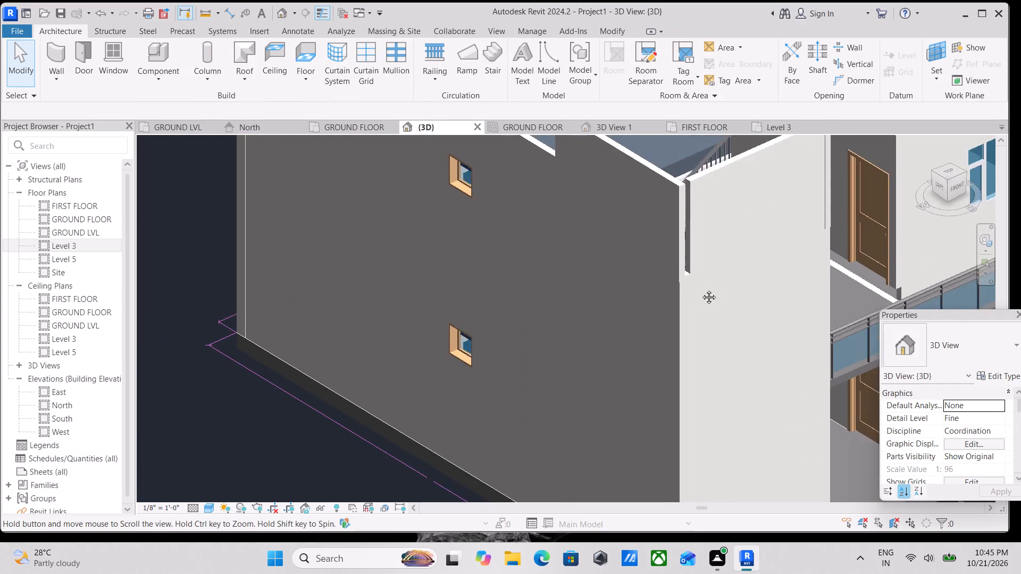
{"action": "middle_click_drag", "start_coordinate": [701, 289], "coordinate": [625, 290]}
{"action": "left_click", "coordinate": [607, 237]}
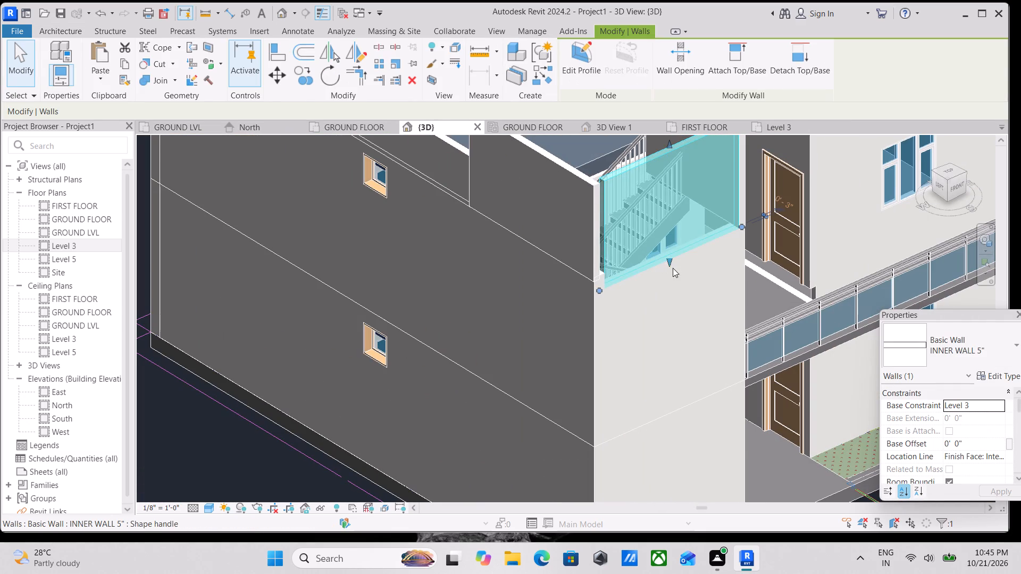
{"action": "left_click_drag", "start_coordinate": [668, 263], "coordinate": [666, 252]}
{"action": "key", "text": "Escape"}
Examine the corner between the staircase enclosure's front wall and its side wall, from outside and from the roof side.
{"action": "scroll", "coordinate": [604, 282], "scroll_direction": "up", "scroll_amount": 3}
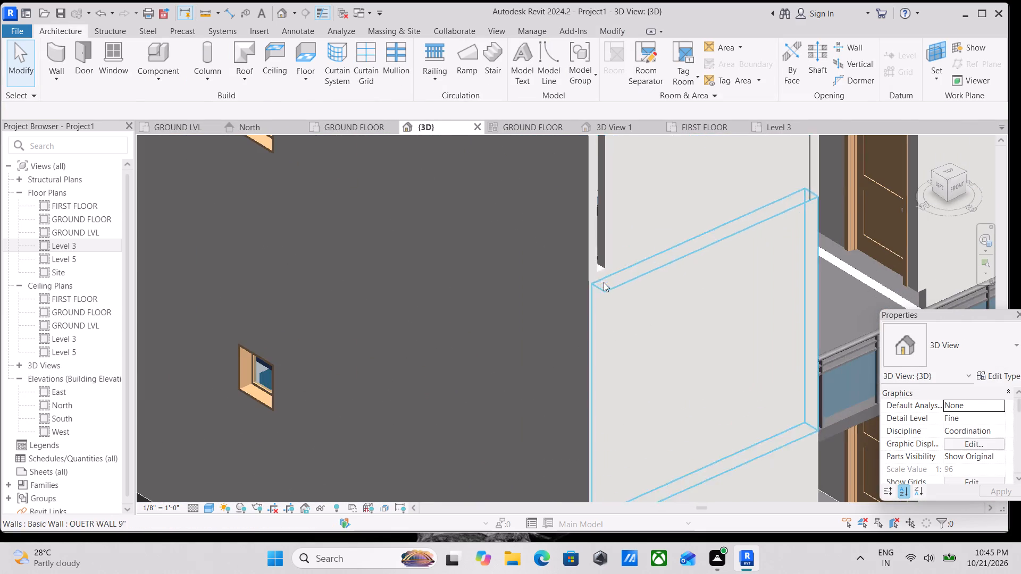
{"action": "left_click", "coordinate": [592, 257]}
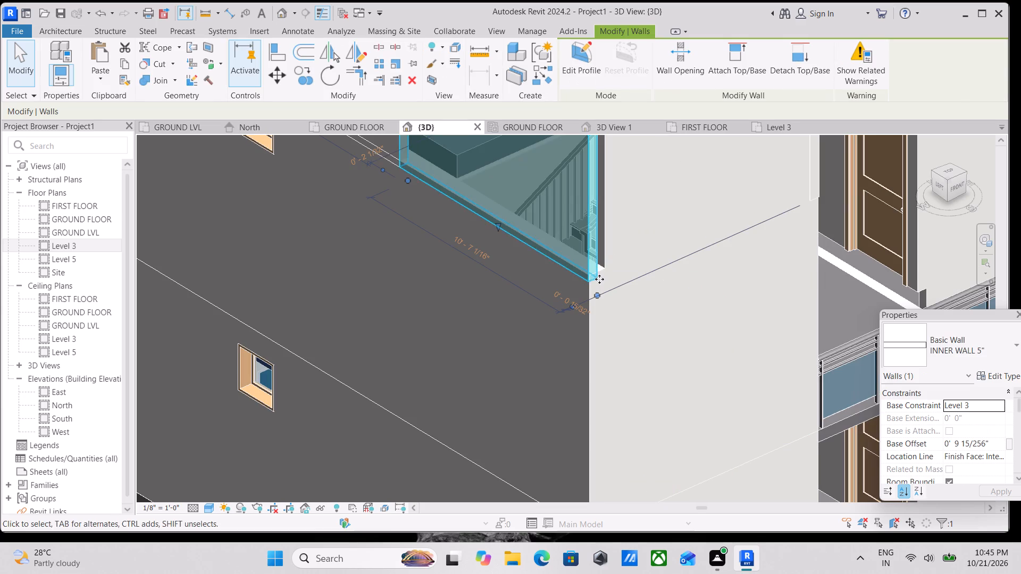
{"action": "scroll", "coordinate": [607, 265], "scroll_direction": "down", "scroll_amount": 4}
{"action": "key", "text": "Escape"}
{"action": "scroll", "coordinate": [640, 272], "scroll_direction": "down", "scroll_amount": 3}
{"action": "left_click", "coordinate": [628, 211]}
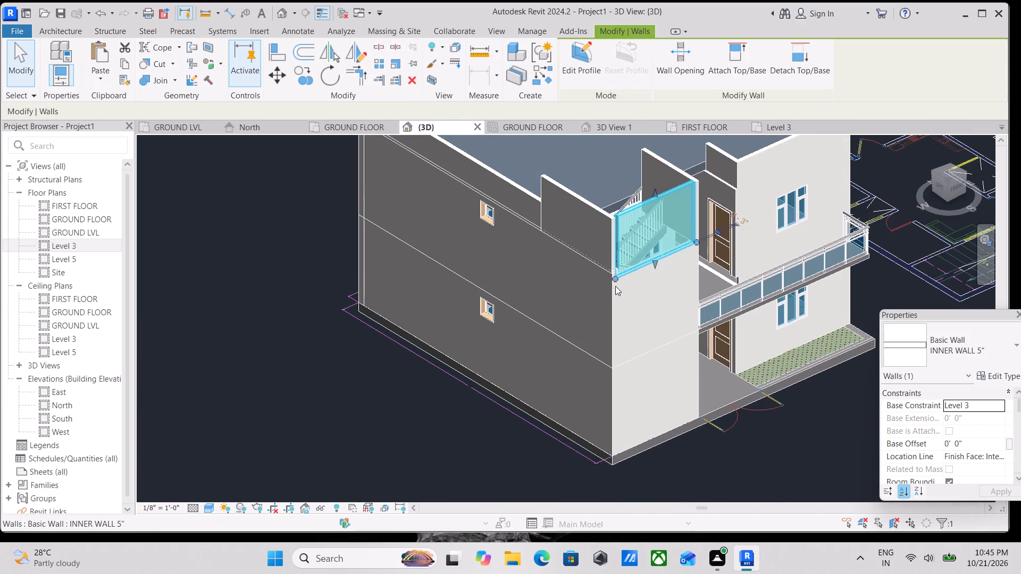
{"action": "scroll", "coordinate": [613, 293], "scroll_direction": "up", "scroll_amount": 2}
{"action": "scroll", "coordinate": [634, 260], "scroll_direction": "down", "scroll_amount": 3}
{"action": "middle_click_drag", "start_coordinate": [631, 231], "coordinate": [940, 330], "text": "shift"}
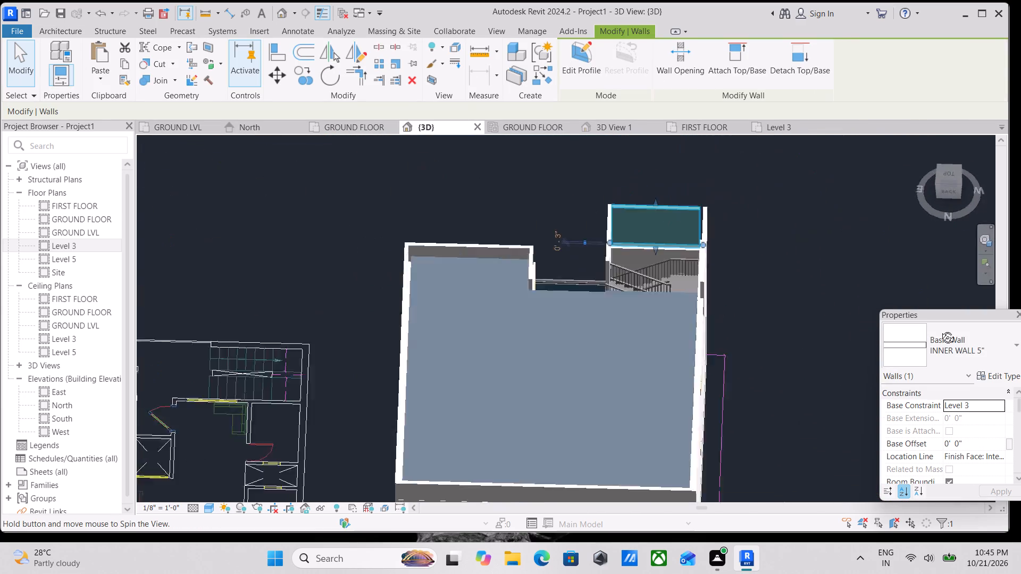
{"action": "middle_click_drag", "start_coordinate": [940, 330], "coordinate": [943, 277], "text": "shift"}
{"action": "scroll", "coordinate": [759, 259], "scroll_direction": "up", "scroll_amount": 10}
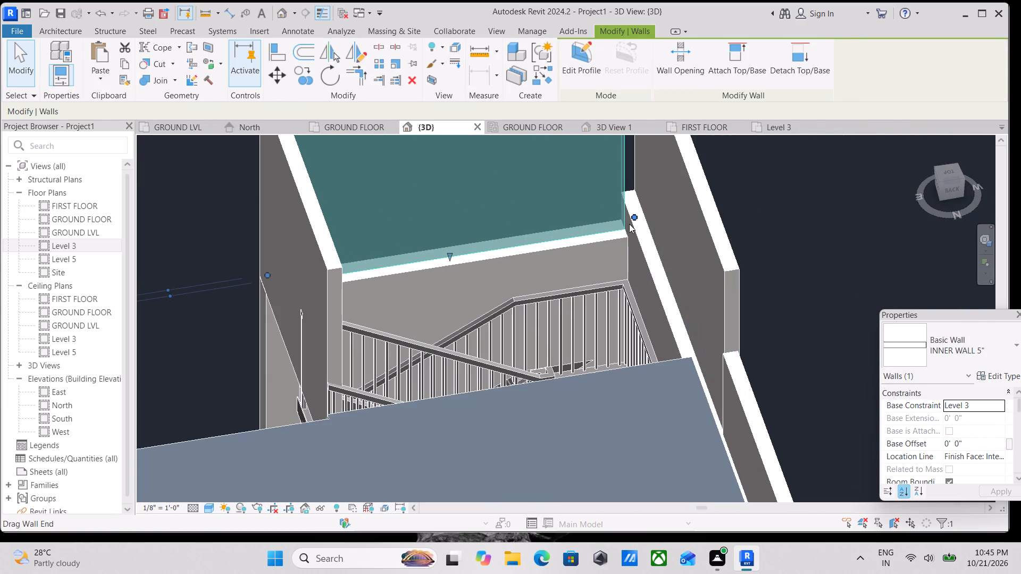
{"action": "left_click", "coordinate": [642, 251]}
{"action": "scroll", "coordinate": [642, 251], "scroll_direction": "down", "scroll_amount": 5}
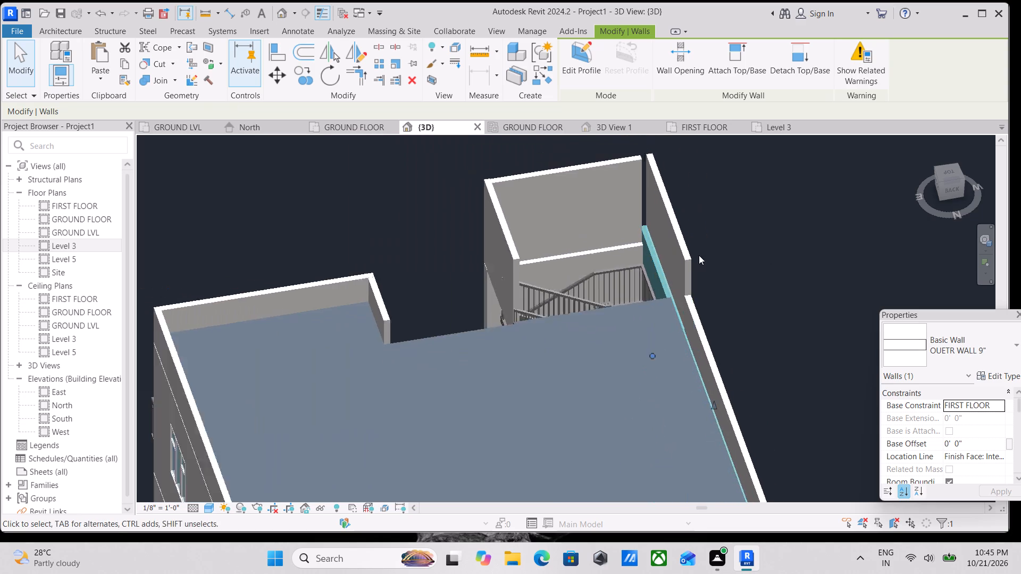
{"action": "scroll", "coordinate": [699, 255], "scroll_direction": "down", "scroll_amount": 5}
Inspect the building from all sides, including the roof, the parapets and the raised staircase enclosure.
{"action": "middle_click_drag", "start_coordinate": [720, 256], "coordinate": [487, 146], "text": "shift"}
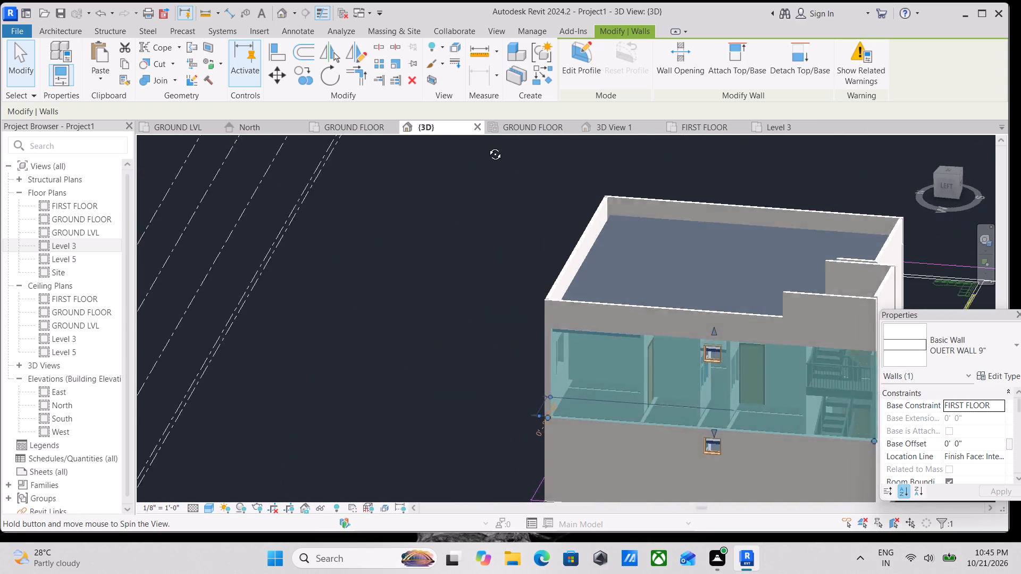
{"action": "middle_click_drag", "start_coordinate": [487, 146], "coordinate": [452, 280], "text": "shift"}
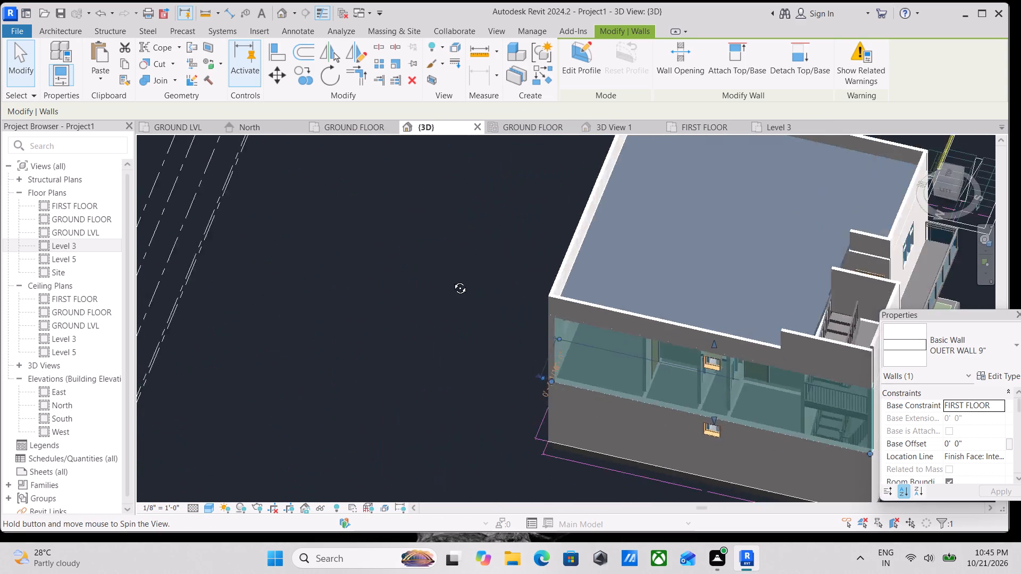
{"action": "middle_click_drag", "start_coordinate": [452, 280], "coordinate": [384, 216], "text": "shift"}
{"action": "key", "text": "Escape"}
{"action": "scroll", "coordinate": [490, 225], "scroll_direction": "down", "scroll_amount": 5}
{"action": "scroll", "coordinate": [583, 243], "scroll_direction": "down", "scroll_amount": 2}
{"action": "middle_click_drag", "start_coordinate": [619, 272], "coordinate": [627, 200]}
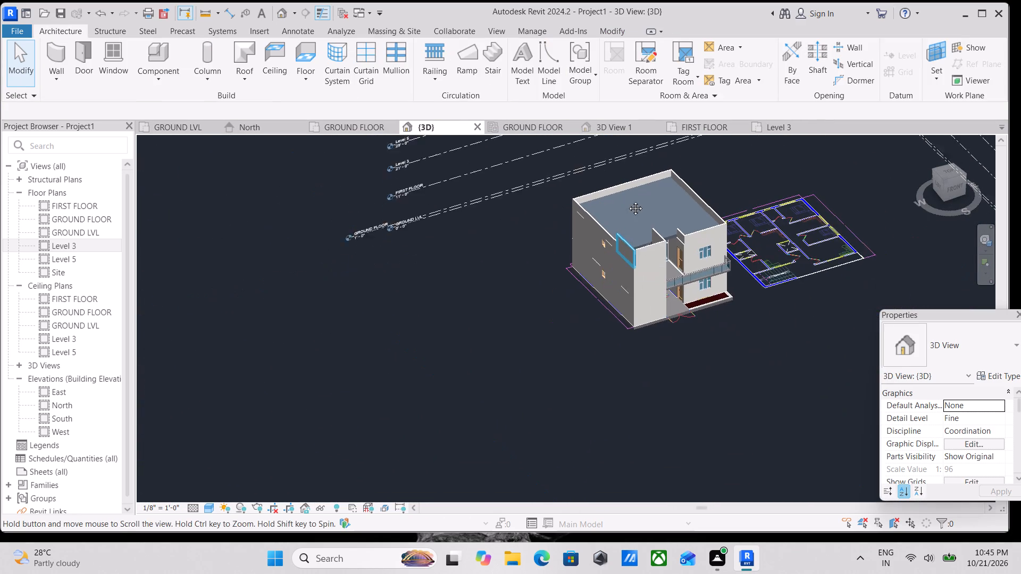
{"action": "middle_click_drag", "start_coordinate": [627, 200], "coordinate": [630, 186]}
{"action": "scroll", "coordinate": [624, 217], "scroll_direction": "up", "scroll_amount": 4}
{"action": "scroll", "coordinate": [618, 262], "scroll_direction": "up", "scroll_amount": 3}
{"action": "scroll", "coordinate": [619, 257], "scroll_direction": "down", "scroll_amount": 2}
{"action": "middle_click_drag", "start_coordinate": [619, 257], "coordinate": [548, 308]}
{"action": "scroll", "coordinate": [590, 287], "scroll_direction": "down", "scroll_amount": 3}
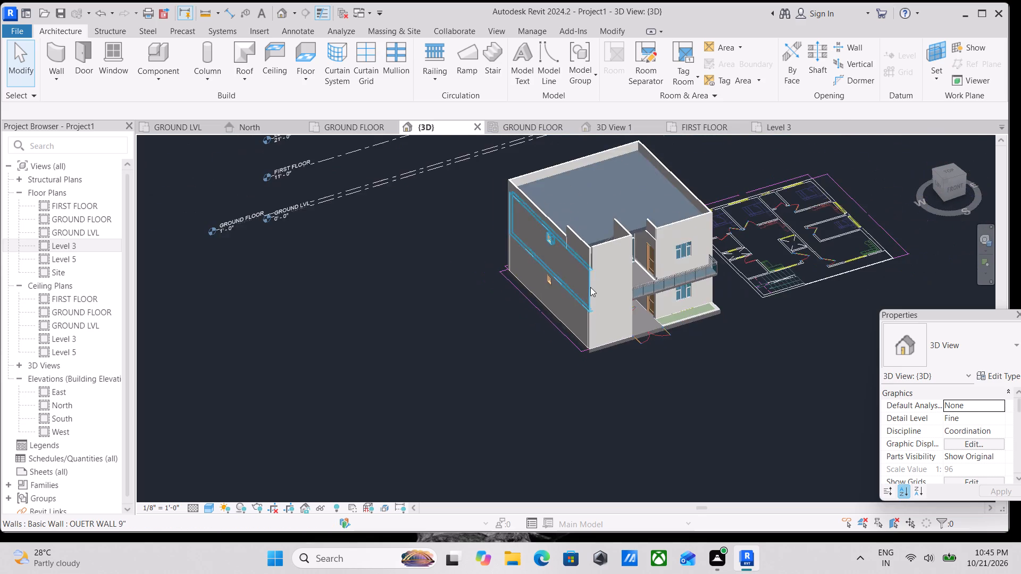
{"action": "scroll", "coordinate": [607, 276], "scroll_direction": "down", "scroll_amount": 2}
{"action": "middle_click_drag", "start_coordinate": [647, 264], "coordinate": [451, 209], "text": "shift"}
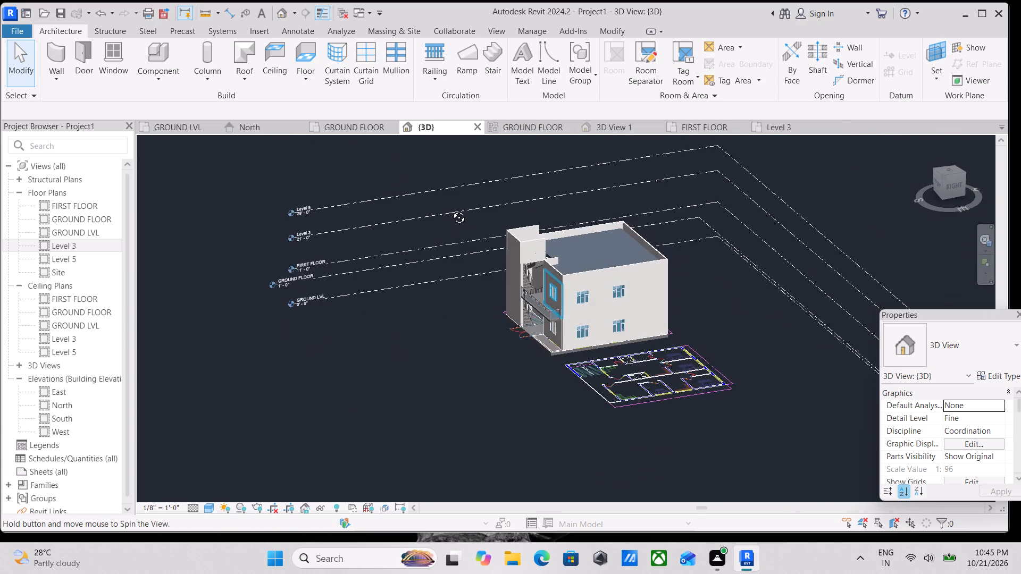
{"action": "middle_click_drag", "start_coordinate": [451, 209], "coordinate": [344, 207], "text": "shift"}
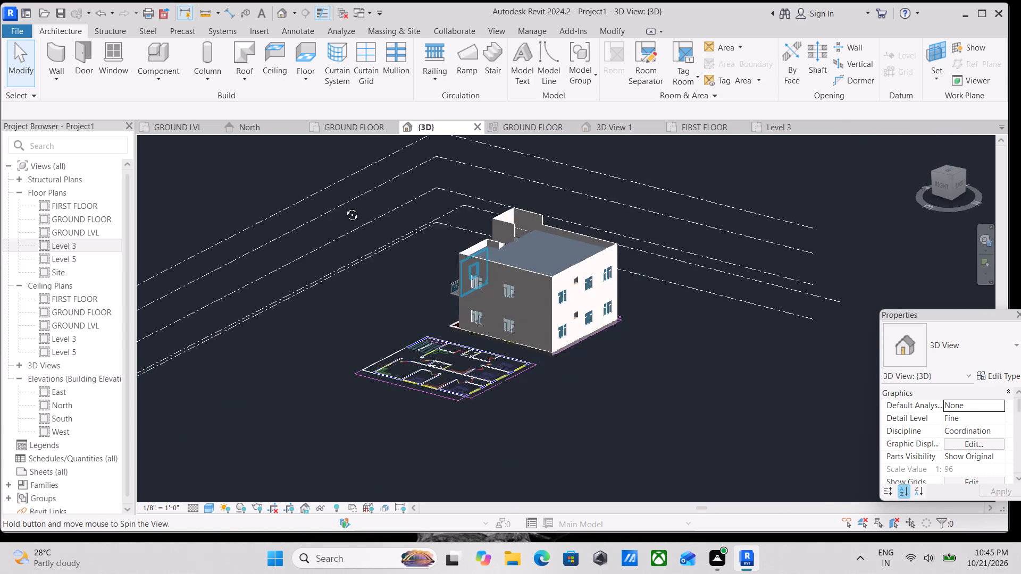
{"action": "middle_click_drag", "start_coordinate": [344, 207], "coordinate": [619, 251], "text": "shift"}
{"action": "scroll", "coordinate": [618, 252], "scroll_direction": "up", "scroll_amount": 2}
{"action": "middle_click_drag", "start_coordinate": [620, 229], "coordinate": [642, 285], "text": "shift"}
{"action": "scroll", "coordinate": [621, 257], "scroll_direction": "up", "scroll_amount": 4}
{"action": "middle_click_drag", "start_coordinate": [621, 248], "coordinate": [620, 297]}
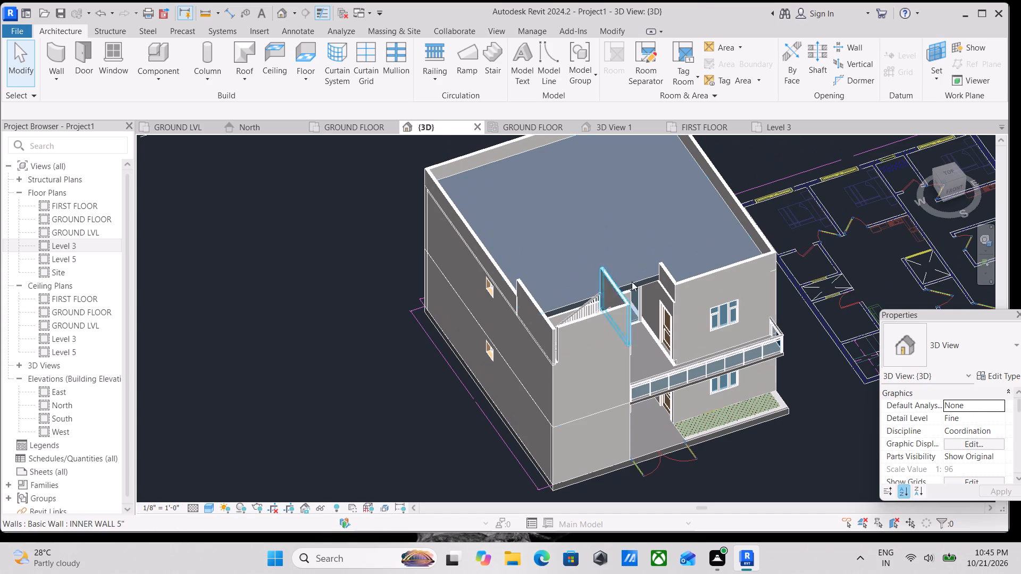
{"action": "scroll", "coordinate": [634, 222], "scroll_direction": "up", "scroll_amount": 3}
{"action": "scroll", "coordinate": [630, 209], "scroll_direction": "down", "scroll_amount": 4}
{"action": "middle_click_drag", "start_coordinate": [630, 209], "coordinate": [647, 297]}
{"action": "scroll", "coordinate": [640, 304], "scroll_direction": "up", "scroll_amount": 4}
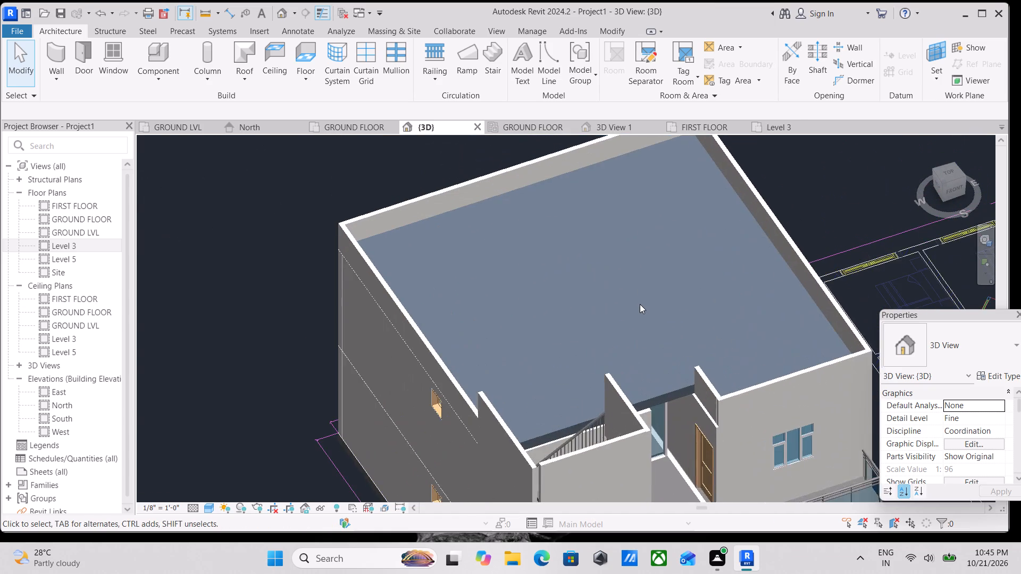
{"action": "scroll", "coordinate": [640, 304], "scroll_direction": "down", "scroll_amount": 1}
{"action": "middle_click_drag", "start_coordinate": [640, 304], "coordinate": [648, 286]}
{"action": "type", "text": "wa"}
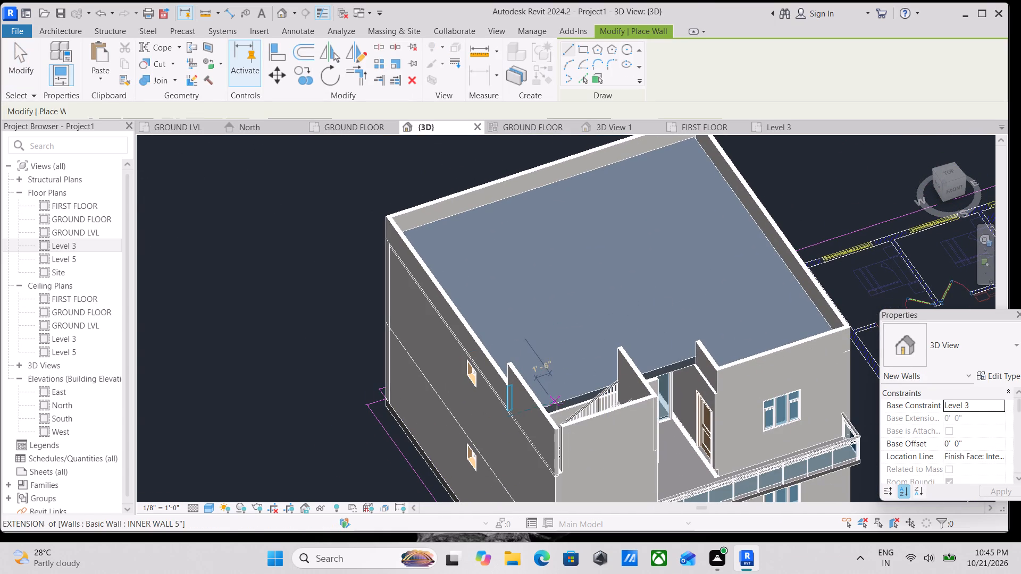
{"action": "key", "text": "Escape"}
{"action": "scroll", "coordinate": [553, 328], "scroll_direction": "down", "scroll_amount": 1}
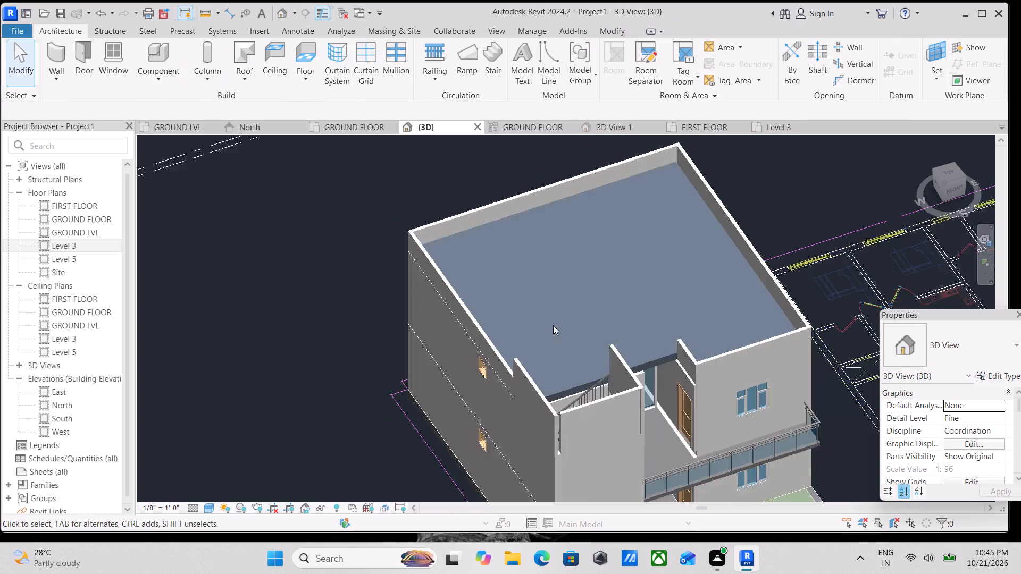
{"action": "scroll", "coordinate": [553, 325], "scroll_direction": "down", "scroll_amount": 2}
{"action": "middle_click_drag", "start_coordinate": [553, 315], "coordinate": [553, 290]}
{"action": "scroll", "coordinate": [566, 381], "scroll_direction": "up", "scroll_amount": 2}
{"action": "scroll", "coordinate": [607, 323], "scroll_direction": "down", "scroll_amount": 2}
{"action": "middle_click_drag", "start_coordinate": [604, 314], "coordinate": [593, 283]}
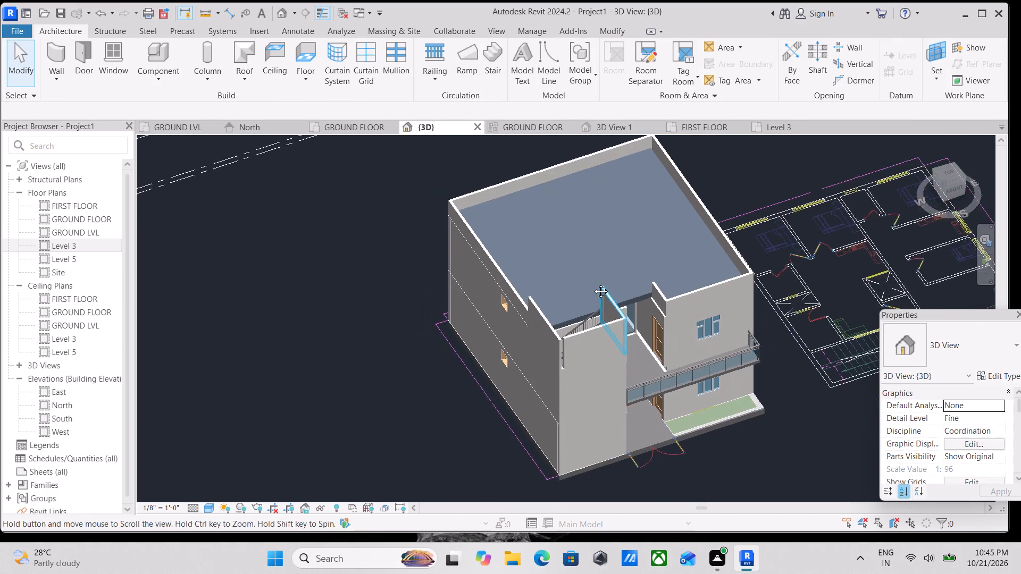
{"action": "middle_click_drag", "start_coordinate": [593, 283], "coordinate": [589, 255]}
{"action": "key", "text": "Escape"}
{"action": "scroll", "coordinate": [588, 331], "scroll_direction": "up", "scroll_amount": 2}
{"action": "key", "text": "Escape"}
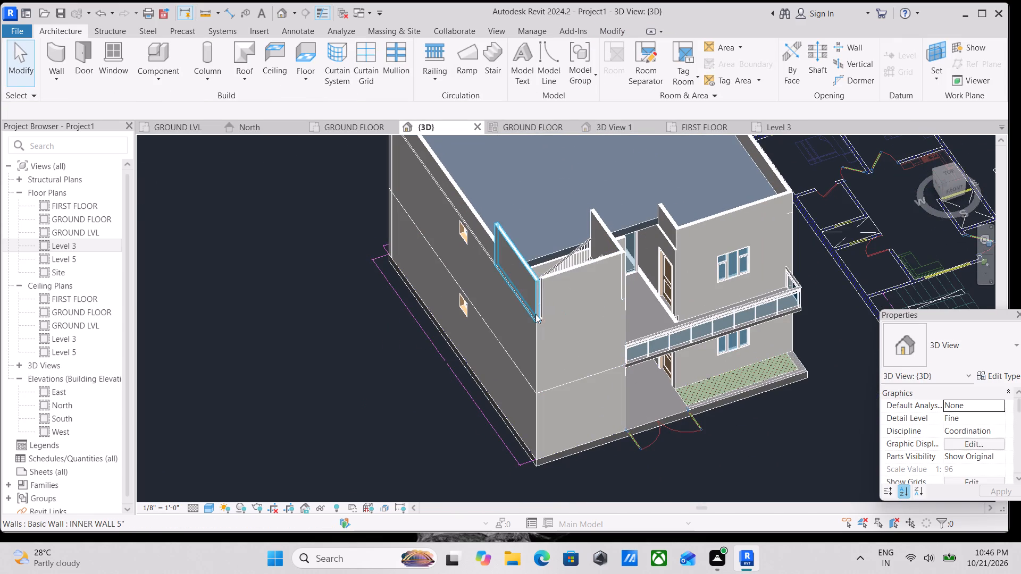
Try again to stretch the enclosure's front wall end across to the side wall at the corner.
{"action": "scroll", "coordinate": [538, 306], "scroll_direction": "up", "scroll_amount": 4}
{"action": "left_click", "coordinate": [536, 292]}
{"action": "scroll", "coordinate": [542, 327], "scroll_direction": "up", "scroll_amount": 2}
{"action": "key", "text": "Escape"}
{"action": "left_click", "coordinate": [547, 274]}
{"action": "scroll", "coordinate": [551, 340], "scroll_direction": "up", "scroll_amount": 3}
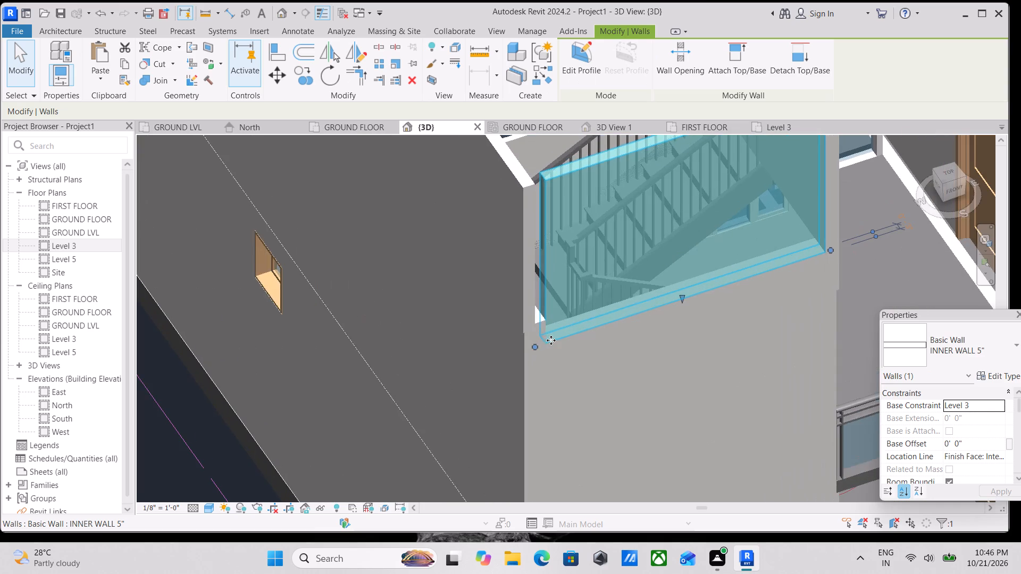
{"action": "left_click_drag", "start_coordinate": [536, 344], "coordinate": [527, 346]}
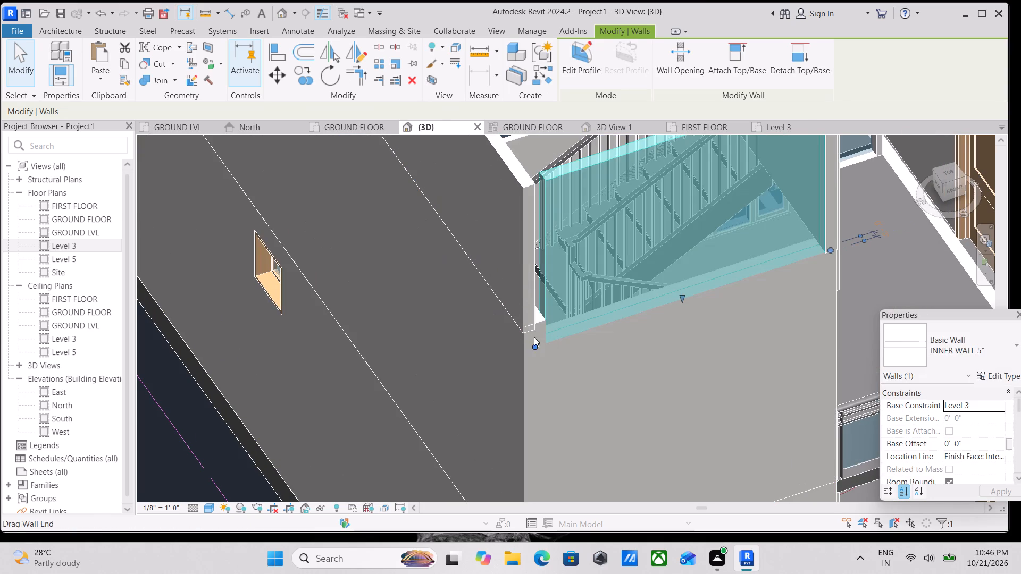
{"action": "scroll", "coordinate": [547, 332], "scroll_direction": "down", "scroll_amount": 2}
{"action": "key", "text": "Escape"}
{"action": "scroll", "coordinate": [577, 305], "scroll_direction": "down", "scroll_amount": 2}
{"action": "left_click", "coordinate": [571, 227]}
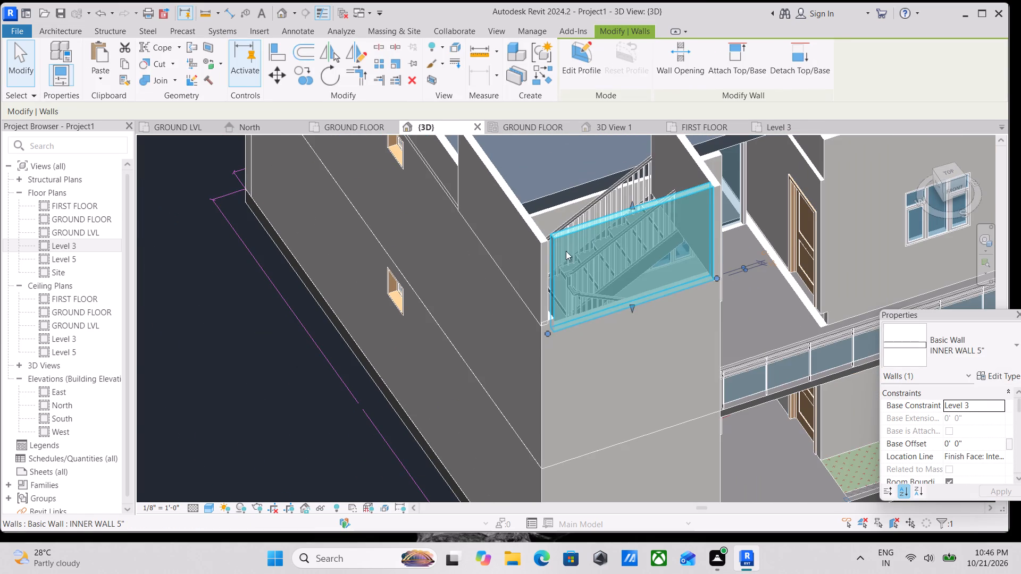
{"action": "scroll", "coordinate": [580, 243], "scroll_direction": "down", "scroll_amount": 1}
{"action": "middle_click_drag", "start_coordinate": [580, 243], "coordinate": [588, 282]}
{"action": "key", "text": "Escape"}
Extend the front end of the raised INNER WALL 5" side wall to the corner with the enclosure's front wall.
{"action": "scroll", "coordinate": [589, 282], "scroll_direction": "down", "scroll_amount": 2}
{"action": "left_click", "coordinate": [556, 272]}
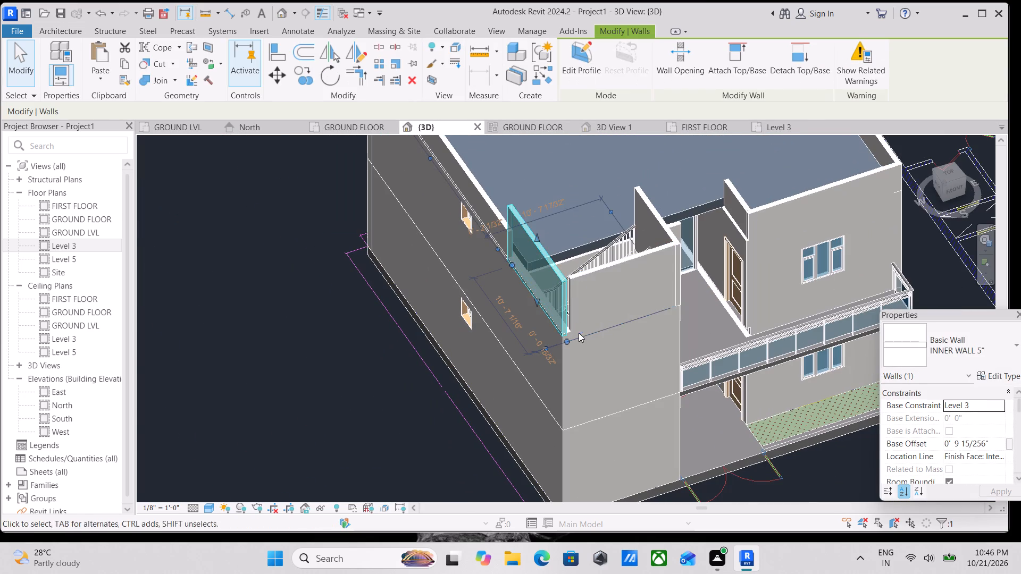
{"action": "left_click_drag", "start_coordinate": [564, 339], "coordinate": [571, 347]}
{"action": "key", "text": "Escape"}
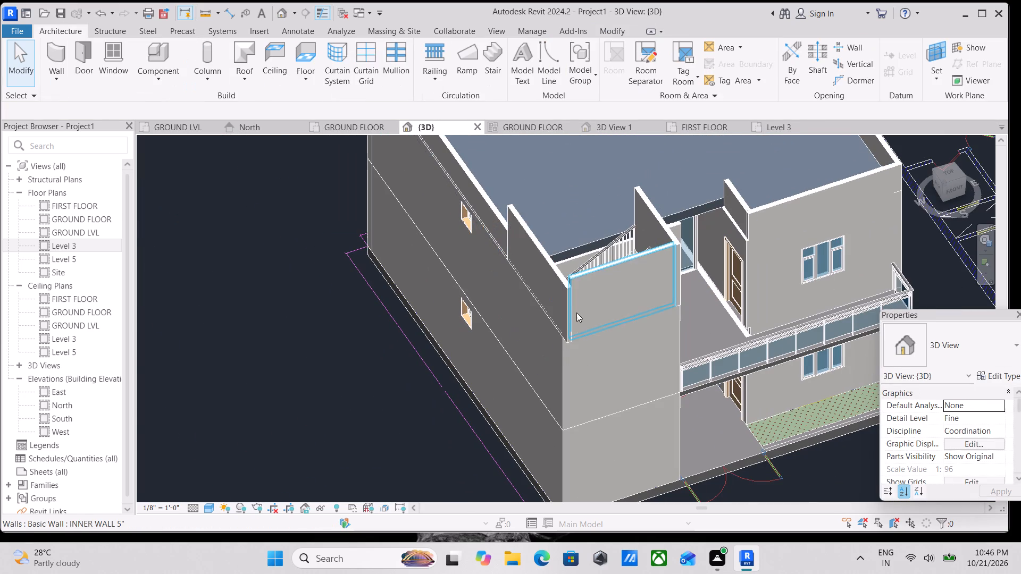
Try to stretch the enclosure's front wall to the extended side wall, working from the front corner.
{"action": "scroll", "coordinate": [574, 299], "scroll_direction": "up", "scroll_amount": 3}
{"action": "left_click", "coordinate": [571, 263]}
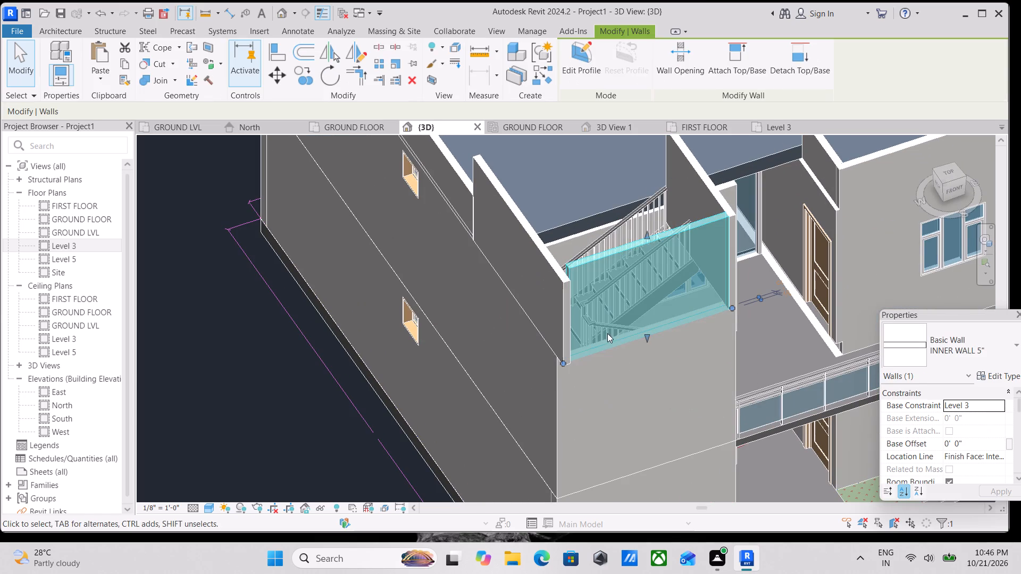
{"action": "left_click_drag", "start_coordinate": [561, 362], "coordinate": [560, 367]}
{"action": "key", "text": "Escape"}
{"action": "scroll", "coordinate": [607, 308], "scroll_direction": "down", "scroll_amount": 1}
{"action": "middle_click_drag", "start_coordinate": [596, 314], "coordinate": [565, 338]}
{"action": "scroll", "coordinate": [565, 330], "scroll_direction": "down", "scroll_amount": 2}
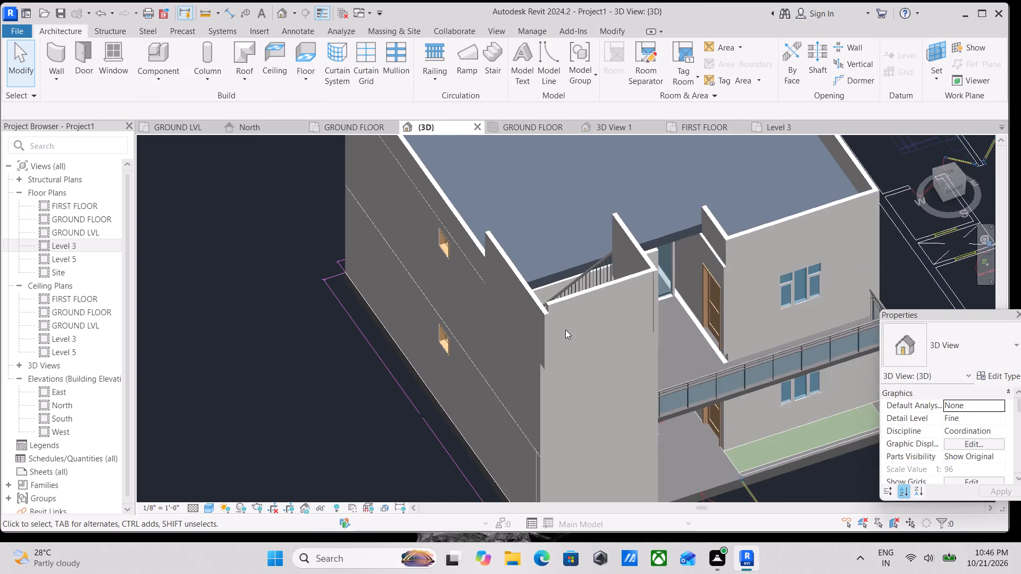
From the roof side, extend the enclosure's front wall end to meet the raised side wall and close the corner gap.
{"action": "middle_click_drag", "start_coordinate": [565, 330], "coordinate": [835, 303], "text": "shift"}
{"action": "middle_click_drag", "start_coordinate": [572, 286], "coordinate": [1019, 568]}
{"action": "middle_click_drag", "start_coordinate": [887, 407], "coordinate": [541, 370]}
{"action": "middle_click_drag", "start_coordinate": [595, 352], "coordinate": [0, 241]}
{"action": "scroll", "coordinate": [252, 273], "scroll_direction": "up", "scroll_amount": 2}
{"action": "middle_click", "coordinate": [246, 265]}
{"action": "scroll", "coordinate": [246, 265], "scroll_direction": "up", "scroll_amount": 1}
{"action": "scroll", "coordinate": [273, 284], "scroll_direction": "down", "scroll_amount": 3}
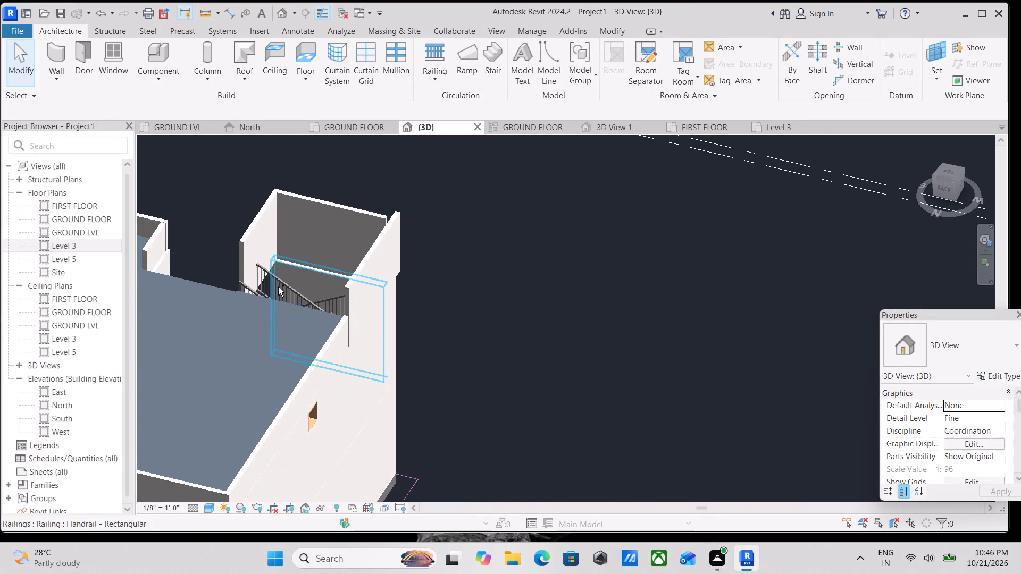
{"action": "middle_click_drag", "start_coordinate": [278, 287], "coordinate": [363, 281], "text": "shift"}
{"action": "left_click", "coordinate": [226, 269]}
{"action": "scroll", "coordinate": [237, 280], "scroll_direction": "up", "scroll_amount": 3}
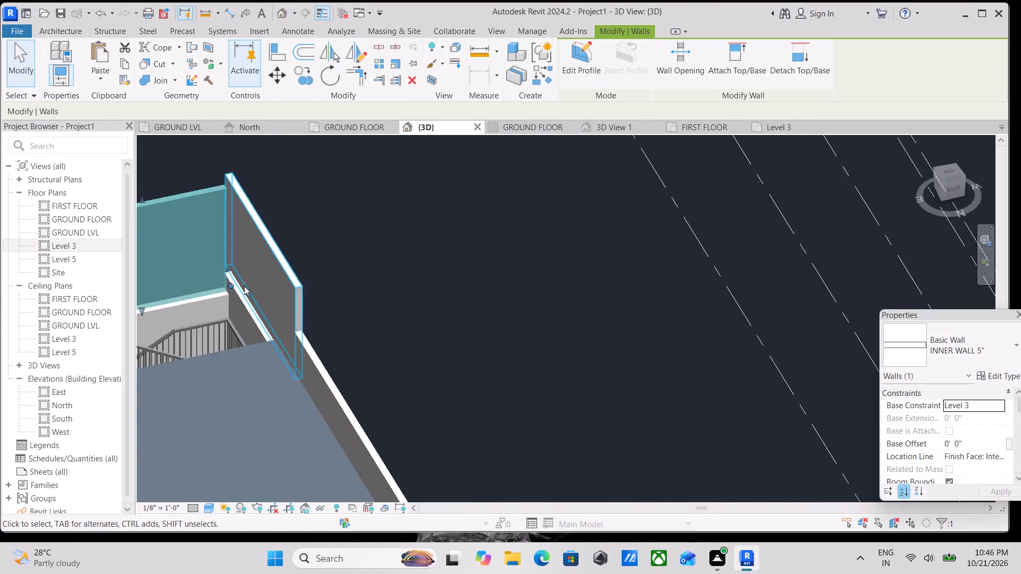
{"action": "scroll", "coordinate": [244, 286], "scroll_direction": "up", "scroll_amount": 7}
{"action": "middle_click_drag", "start_coordinate": [192, 276], "coordinate": [353, 293]}
{"action": "scroll", "coordinate": [359, 302], "scroll_direction": "up", "scroll_amount": 2}
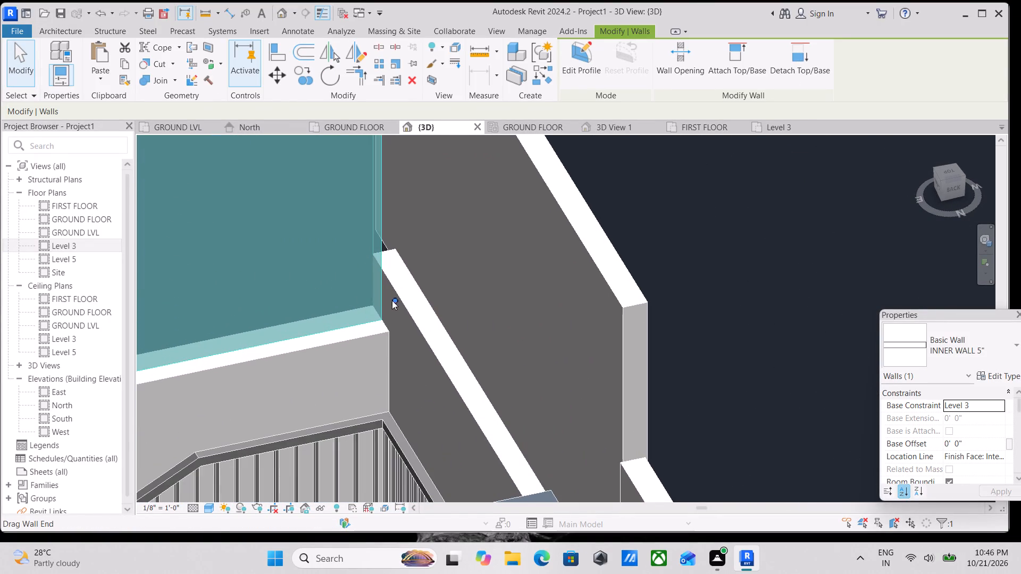
{"action": "left_click_drag", "start_coordinate": [392, 300], "coordinate": [412, 302]}
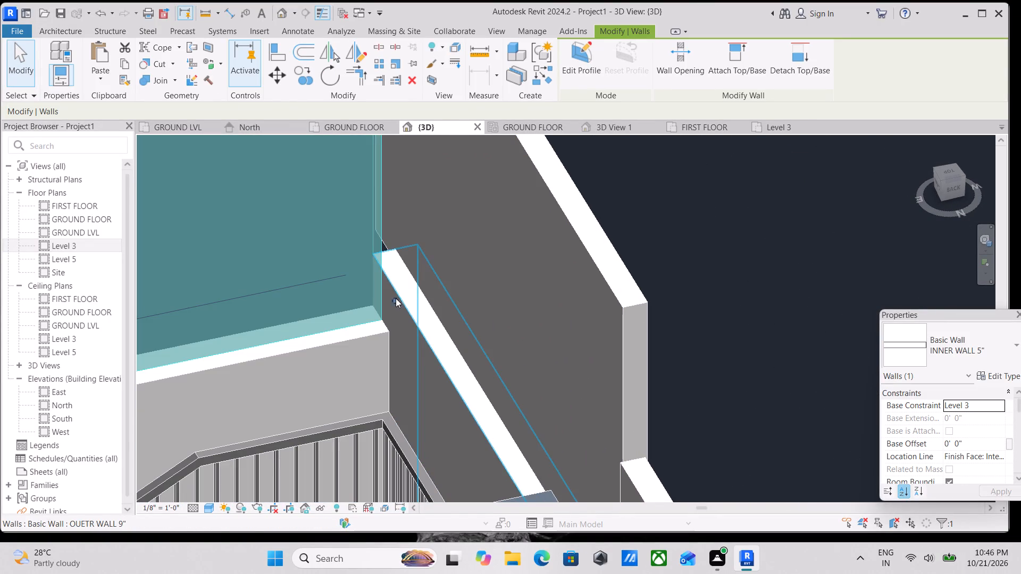
{"action": "left_click_drag", "start_coordinate": [396, 298], "coordinate": [429, 297]}
{"action": "scroll", "coordinate": [409, 296], "scroll_direction": "down", "scroll_amount": 4}
{"action": "key", "text": "Escape"}
{"action": "scroll", "coordinate": [395, 293], "scroll_direction": "down", "scroll_amount": 3}
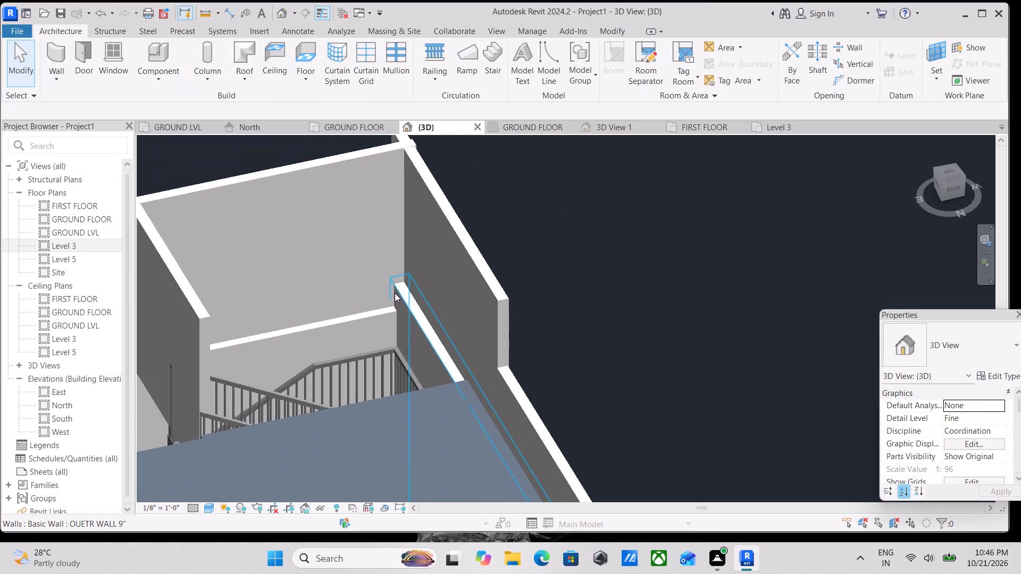
Pull the overshooting front end of the enclosure's raised INNER WALL 5" side wall back to the corner with the front wall.
{"action": "middle_click_drag", "start_coordinate": [395, 293], "coordinate": [480, 301]}
{"action": "scroll", "coordinate": [480, 302], "scroll_direction": "down", "scroll_amount": 6}
{"action": "middle_click_drag", "start_coordinate": [478, 302], "coordinate": [677, 295], "text": "shift"}
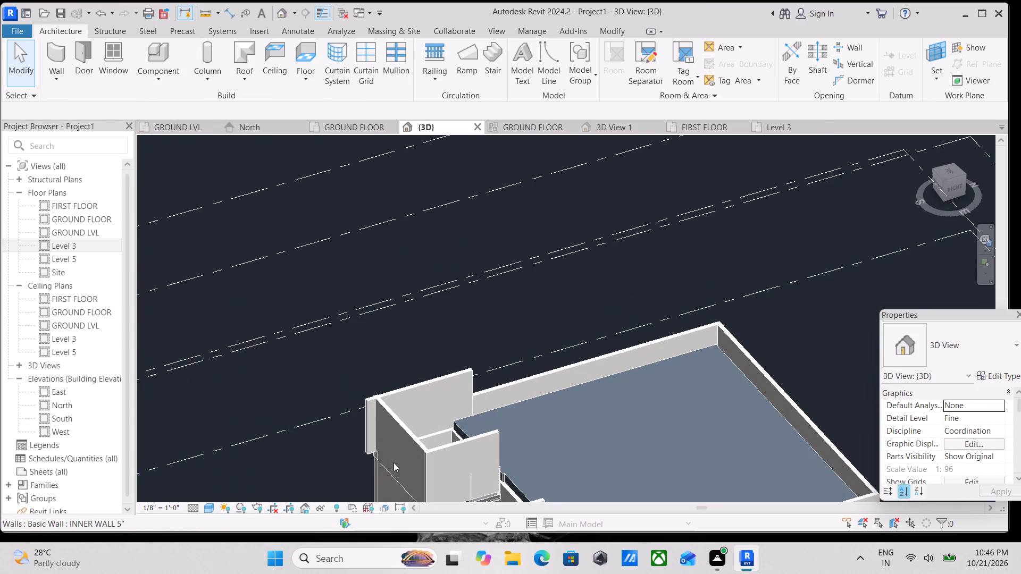
{"action": "left_click", "coordinate": [362, 426]}
{"action": "scroll", "coordinate": [391, 472], "scroll_direction": "up", "scroll_amount": 5}
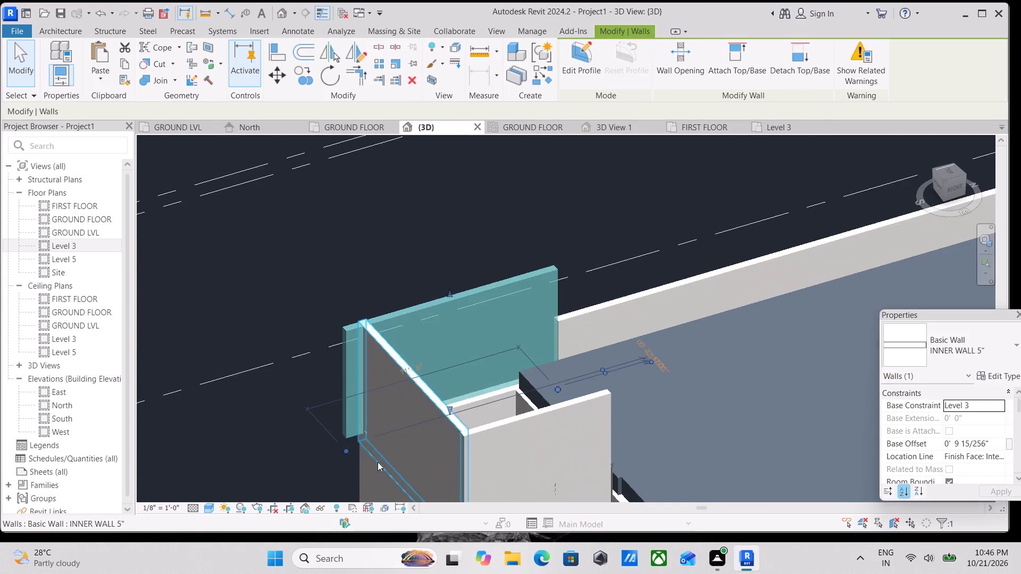
{"action": "scroll", "coordinate": [378, 462], "scroll_direction": "up", "scroll_amount": 7}
{"action": "scroll", "coordinate": [330, 399], "scroll_direction": "down", "scroll_amount": 3}
{"action": "middle_click_drag", "start_coordinate": [330, 399], "coordinate": [434, 403]}
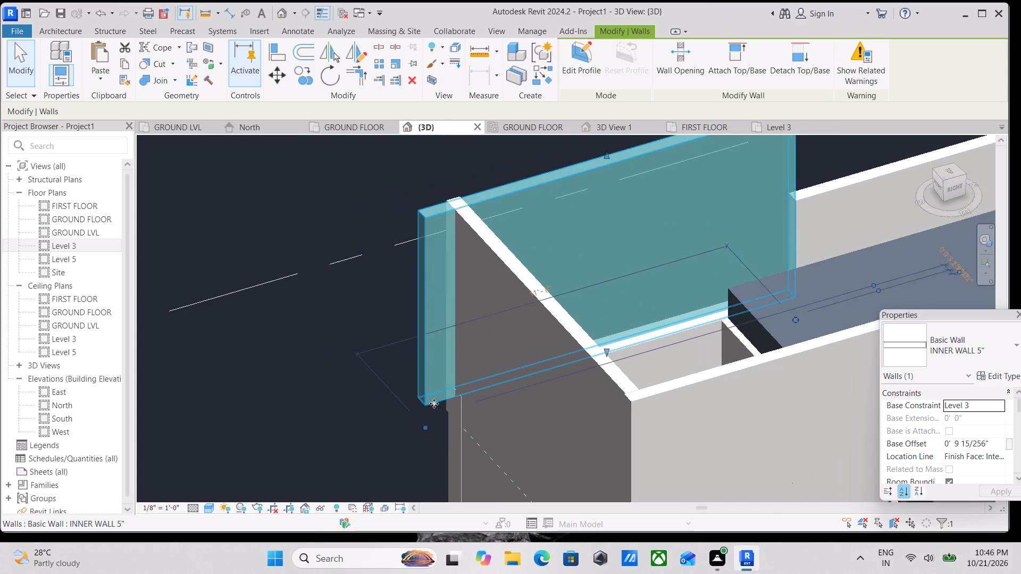
{"action": "scroll", "coordinate": [434, 403], "scroll_direction": "down", "scroll_amount": 4}
{"action": "middle_click_drag", "start_coordinate": [436, 403], "coordinate": [506, 378]}
{"action": "scroll", "coordinate": [506, 378], "scroll_direction": "up", "scroll_amount": 7}
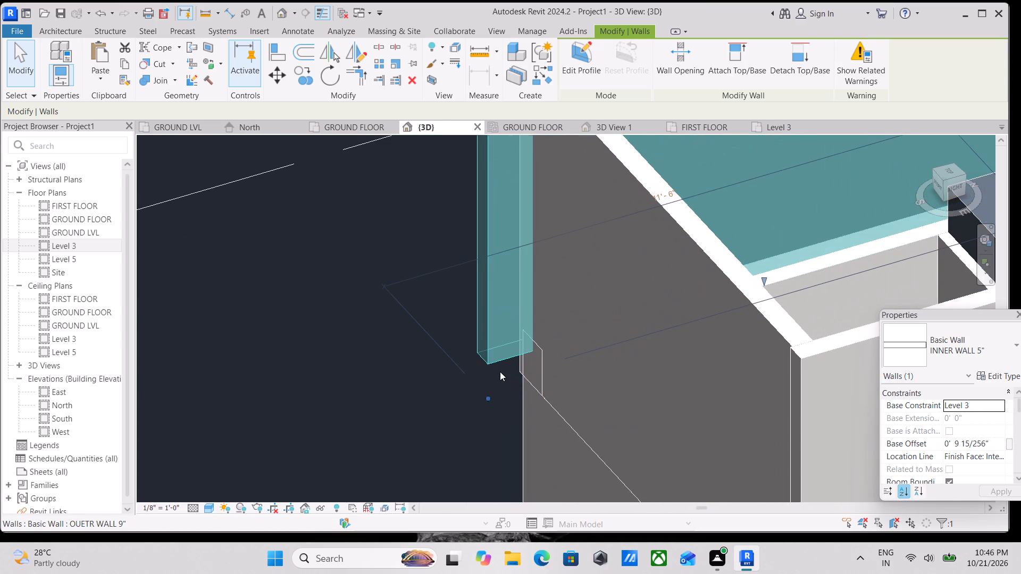
{"action": "scroll", "coordinate": [499, 372], "scroll_direction": "down", "scroll_amount": 8}
{"action": "left_click_drag", "start_coordinate": [493, 377], "coordinate": [509, 375]}
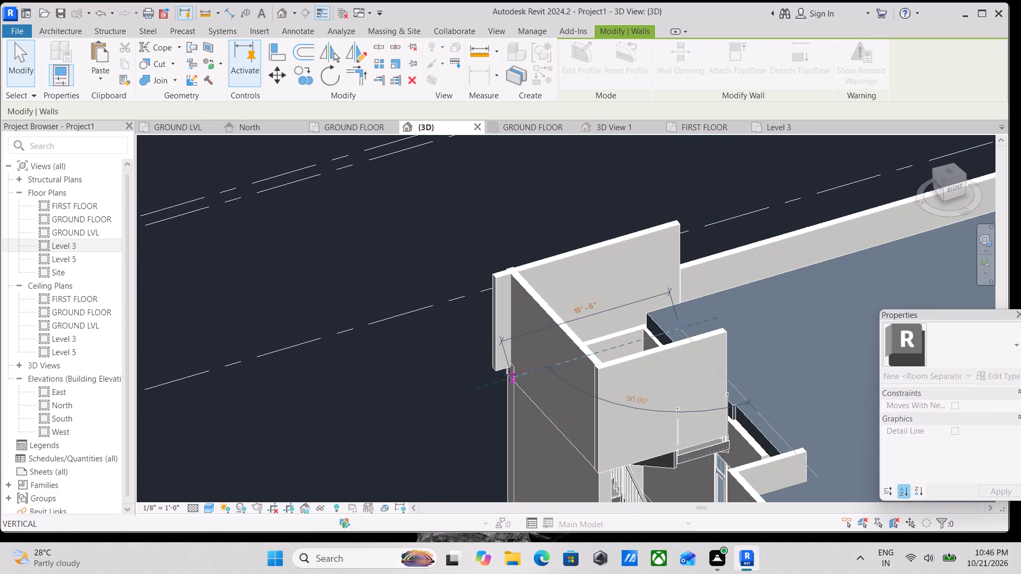
{"action": "left_click_drag", "start_coordinate": [509, 375], "coordinate": [510, 369]}
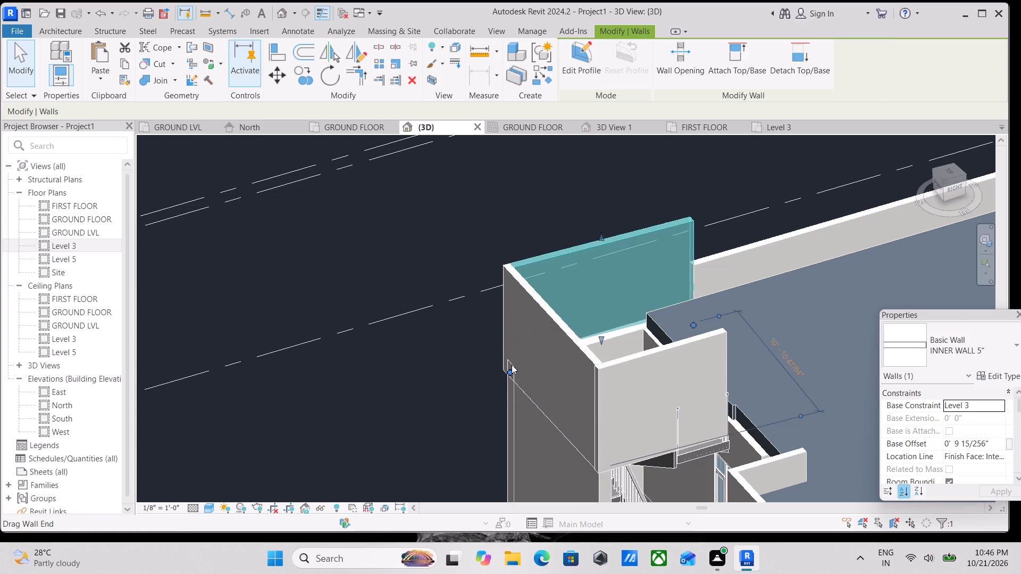
{"action": "scroll", "coordinate": [512, 365], "scroll_direction": "down", "scroll_amount": 3}
{"action": "key", "text": "Escape"}
Draw a 5' high INNER WALL 5" on Level 3, about 4'-1" long, from the lobby wall's end to the short parapet along the roof edge.
{"action": "scroll", "coordinate": [514, 364], "scroll_direction": "down", "scroll_amount": 4}
{"action": "middle_click_drag", "start_coordinate": [524, 370], "coordinate": [582, 348]}
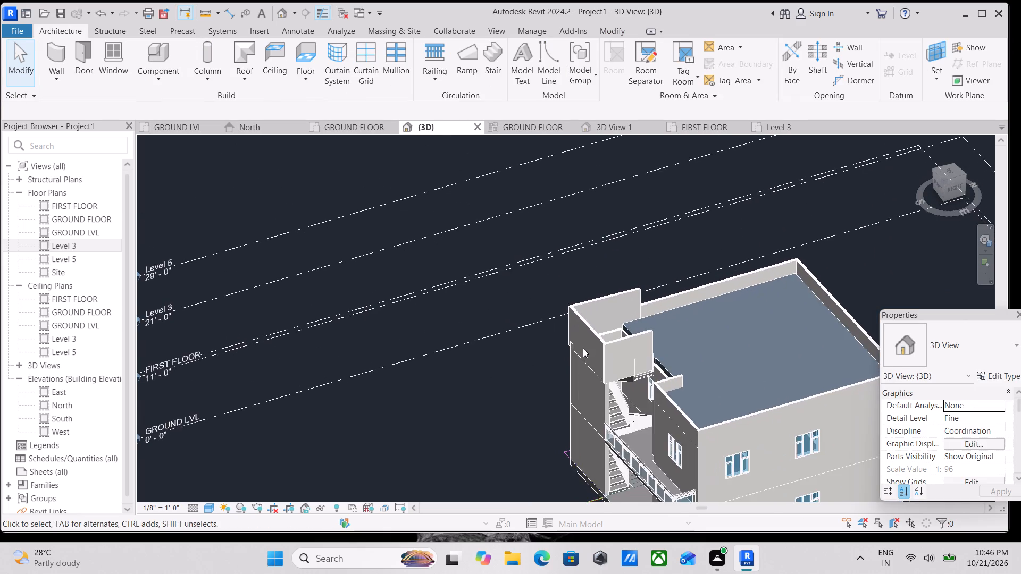
{"action": "scroll", "coordinate": [583, 348], "scroll_direction": "down", "scroll_amount": 2}
{"action": "middle_click_drag", "start_coordinate": [637, 325], "coordinate": [637, 378]}
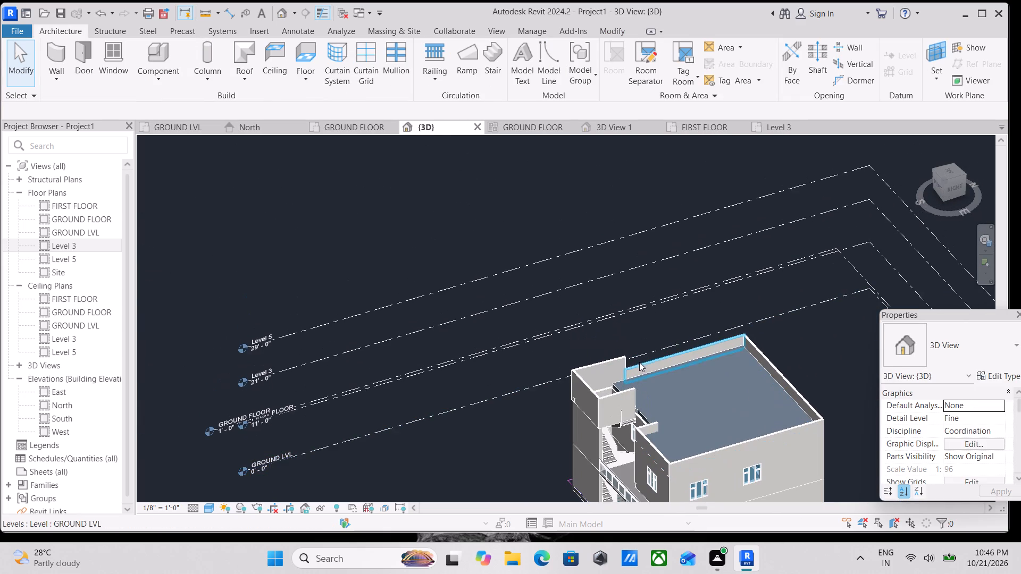
{"action": "middle_click_drag", "start_coordinate": [640, 373], "coordinate": [656, 348]}
{"action": "scroll", "coordinate": [645, 374], "scroll_direction": "up", "scroll_amount": 3}
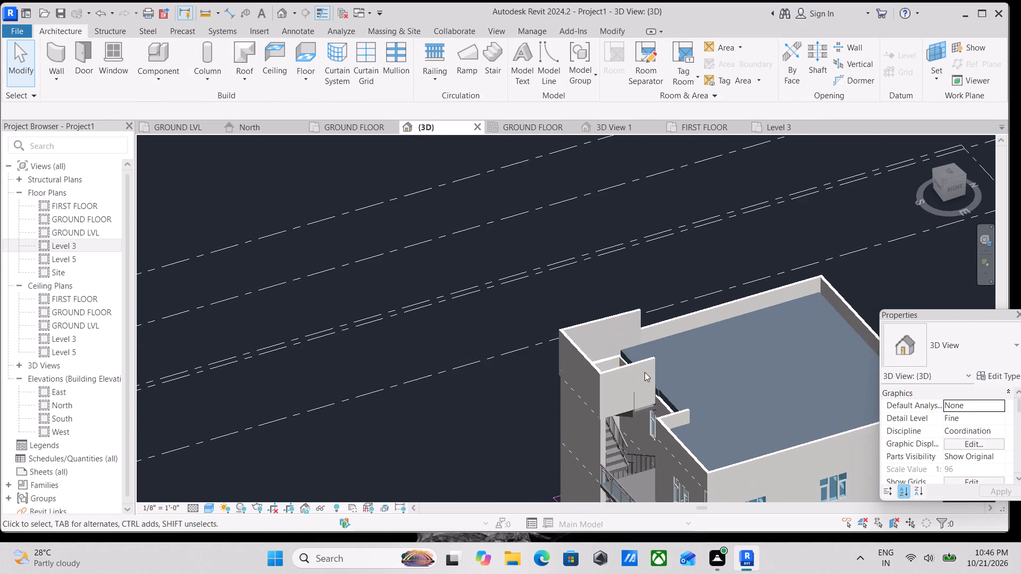
{"action": "scroll", "coordinate": [658, 390], "scroll_direction": "down", "scroll_amount": 1}
{"action": "middle_click_drag", "start_coordinate": [658, 390], "coordinate": [691, 367]}
{"action": "scroll", "coordinate": [698, 370], "scroll_direction": "up", "scroll_amount": 3}
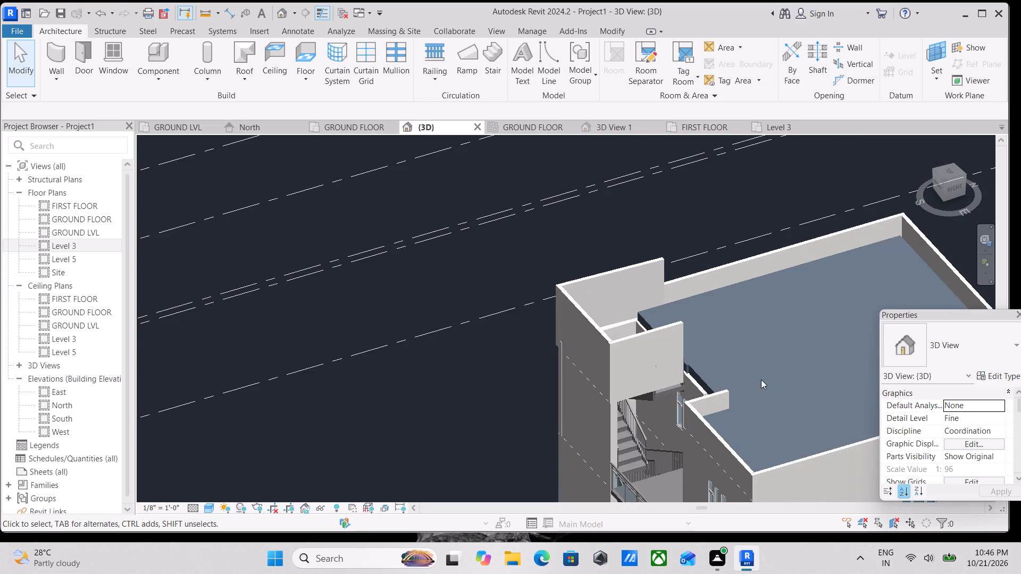
{"action": "type", "text": "wa"}
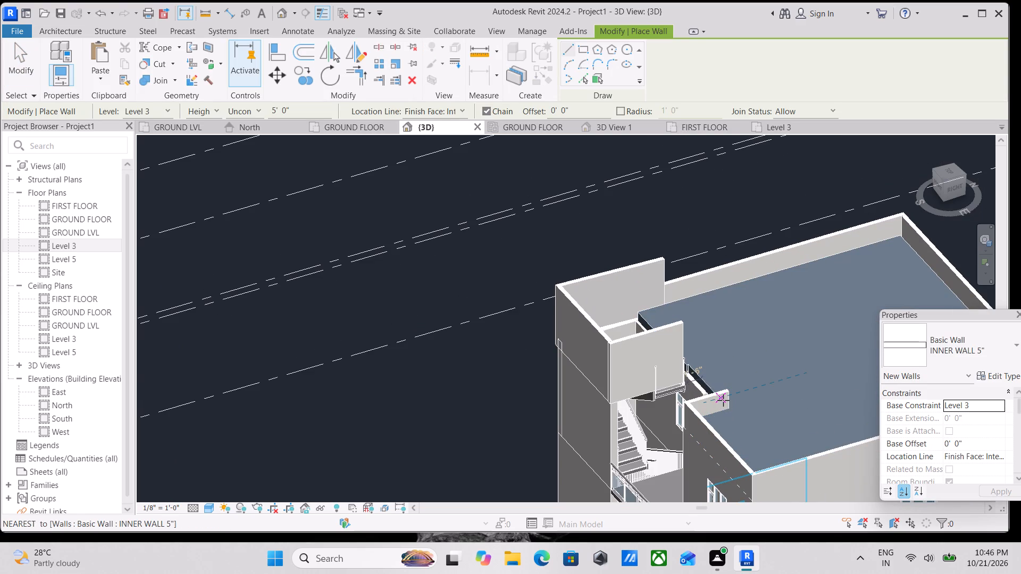
{"action": "scroll", "coordinate": [735, 375], "scroll_direction": "down", "scroll_amount": 2}
{"action": "left_click", "coordinate": [946, 173]}
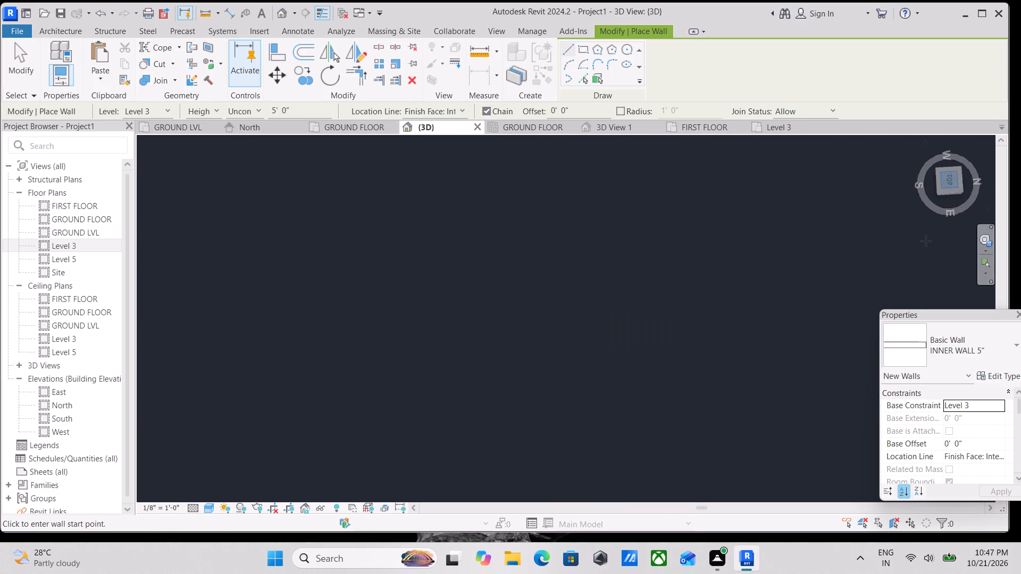
{"action": "scroll", "coordinate": [646, 326], "scroll_direction": "up", "scroll_amount": 3}
{"action": "scroll", "coordinate": [484, 327], "scroll_direction": "up", "scroll_amount": 2}
{"action": "scroll", "coordinate": [484, 327], "scroll_direction": "down", "scroll_amount": 3}
{"action": "middle_click_drag", "start_coordinate": [486, 320], "coordinate": [542, 120]}
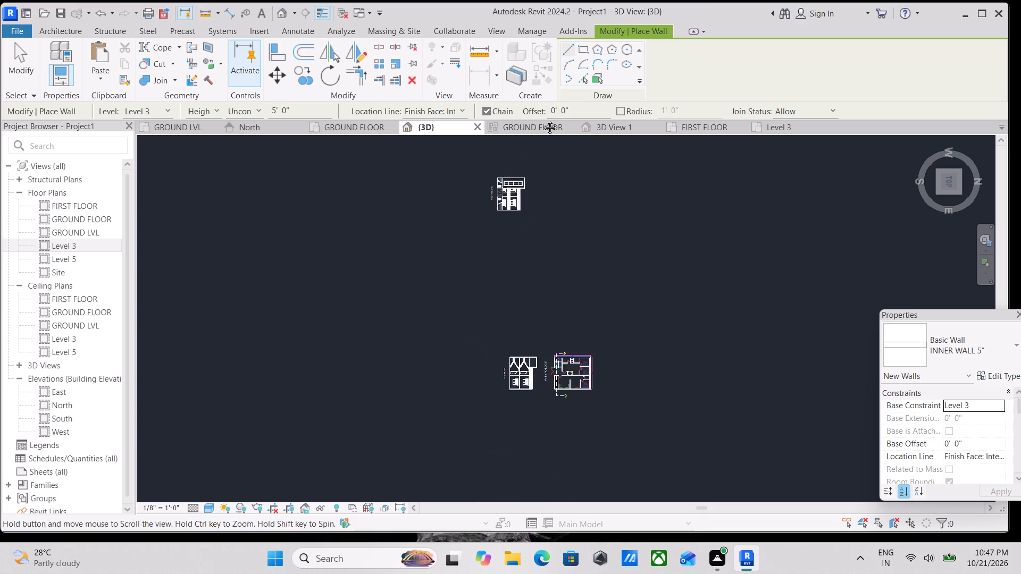
{"action": "middle_click_drag", "start_coordinate": [542, 120], "coordinate": [552, 105]}
{"action": "scroll", "coordinate": [614, 309], "scroll_direction": "down", "scroll_amount": 4}
{"action": "middle_click_drag", "start_coordinate": [615, 293], "coordinate": [671, 137]}
{"action": "middle_click_drag", "start_coordinate": [645, 347], "coordinate": [700, 199]}
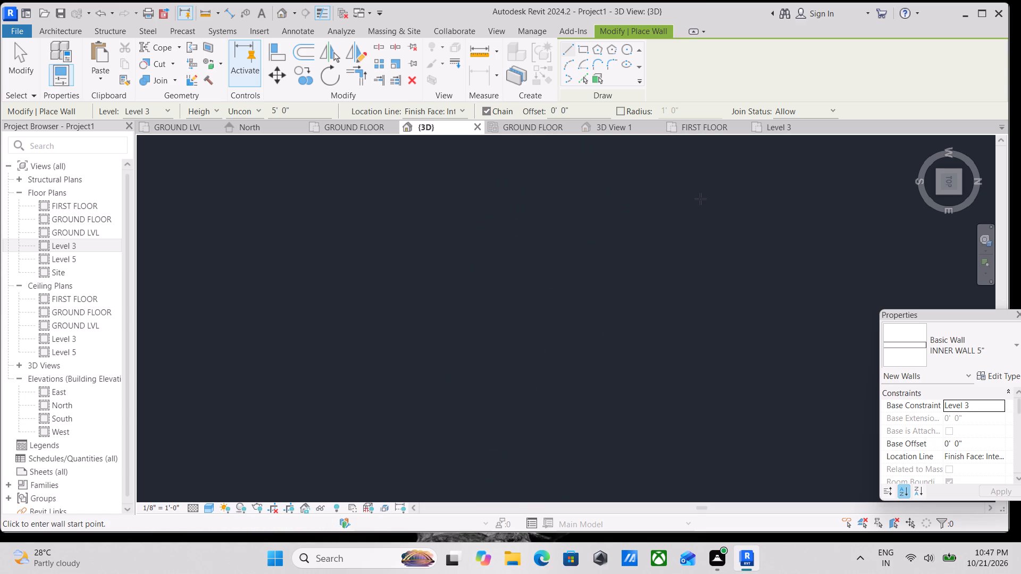
{"action": "scroll", "coordinate": [700, 199], "scroll_direction": "down", "scroll_amount": 16}
{"action": "middle_click_drag", "start_coordinate": [725, 190], "coordinate": [733, 266]}
{"action": "scroll", "coordinate": [730, 198], "scroll_direction": "up", "scroll_amount": 8}
{"action": "scroll", "coordinate": [672, 310], "scroll_direction": "up", "scroll_amount": 4}
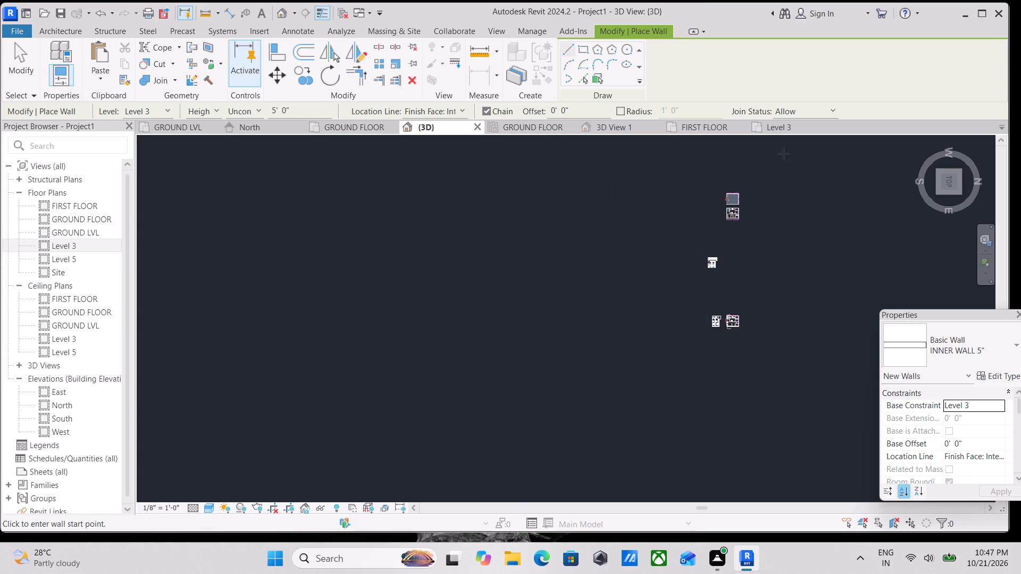
{"action": "scroll", "coordinate": [783, 152], "scroll_direction": "up", "scroll_amount": 3}
{"action": "scroll", "coordinate": [717, 220], "scroll_direction": "up", "scroll_amount": 20}
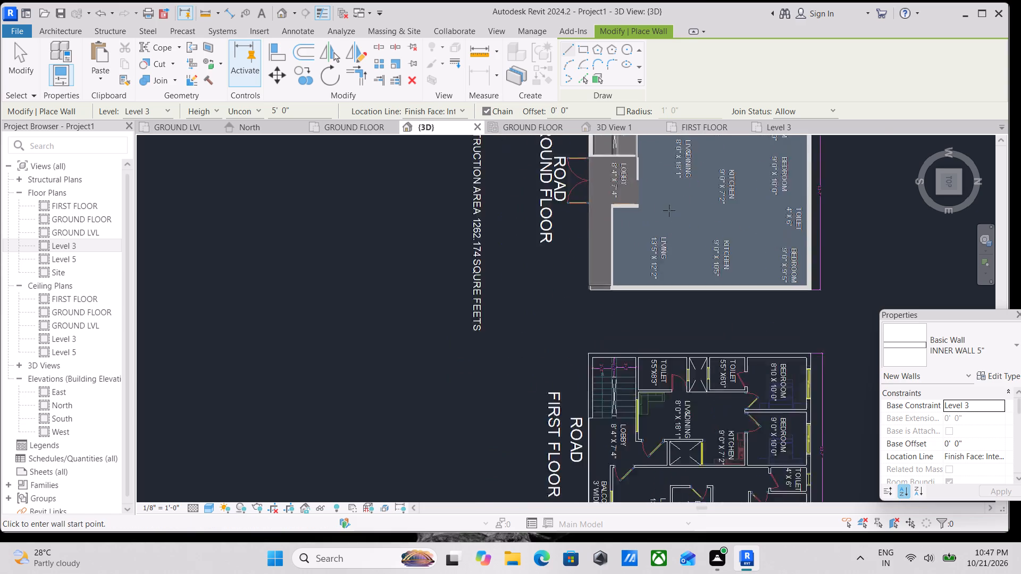
{"action": "scroll", "coordinate": [669, 210], "scroll_direction": "up", "scroll_amount": 10}
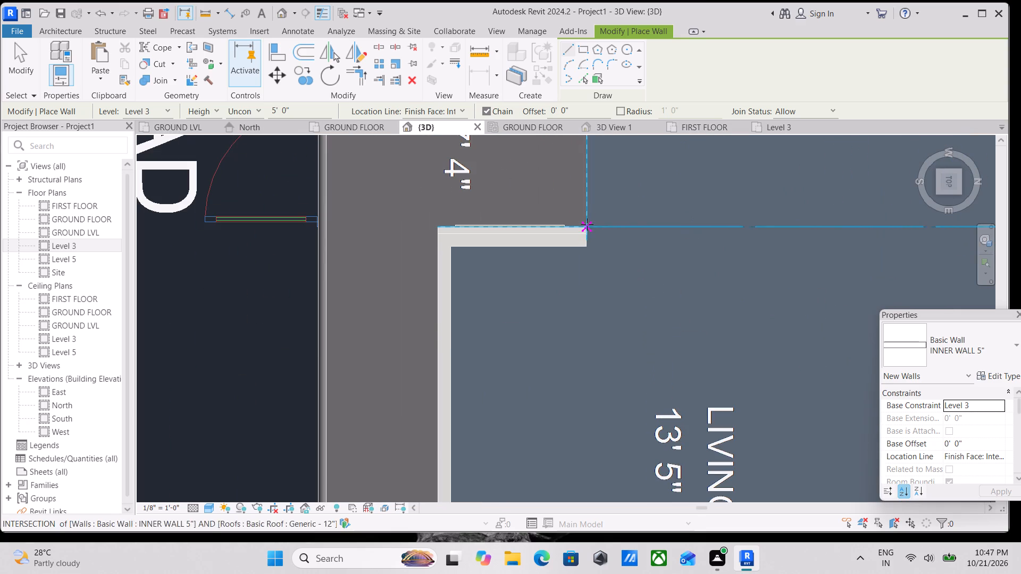
{"action": "left_click", "coordinate": [587, 224]}
{"action": "middle_click_drag", "start_coordinate": [607, 133], "coordinate": [597, 247]}
{"action": "scroll", "coordinate": [601, 210], "scroll_direction": "up", "scroll_amount": 1}
{"action": "middle_click_drag", "start_coordinate": [599, 129], "coordinate": [589, 316]}
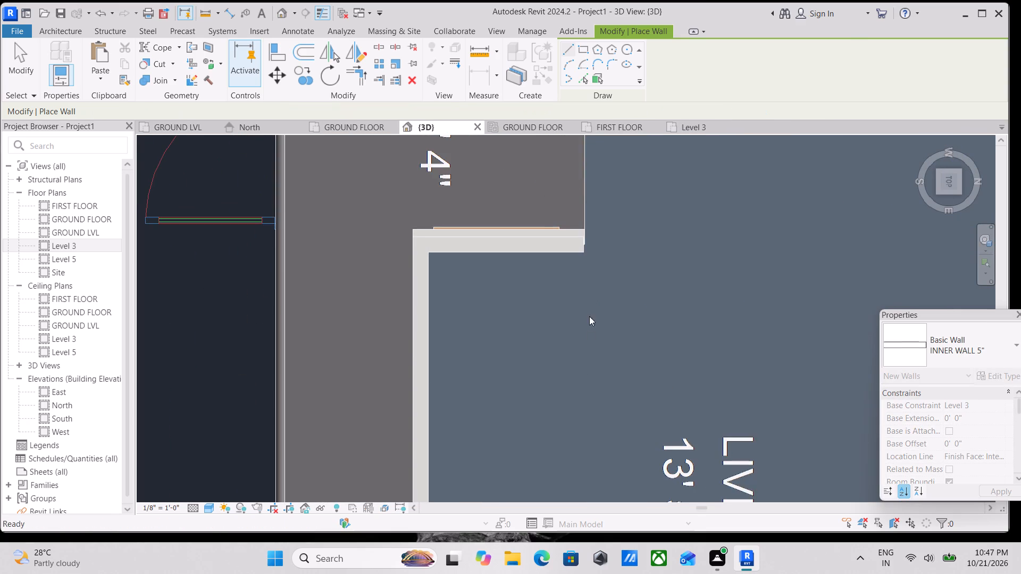
{"action": "middle_click_drag", "start_coordinate": [589, 316], "coordinate": [584, 341]}
{"action": "scroll", "coordinate": [584, 168], "scroll_direction": "down", "scroll_amount": 2}
{"action": "middle_click_drag", "start_coordinate": [584, 172], "coordinate": [585, 326]}
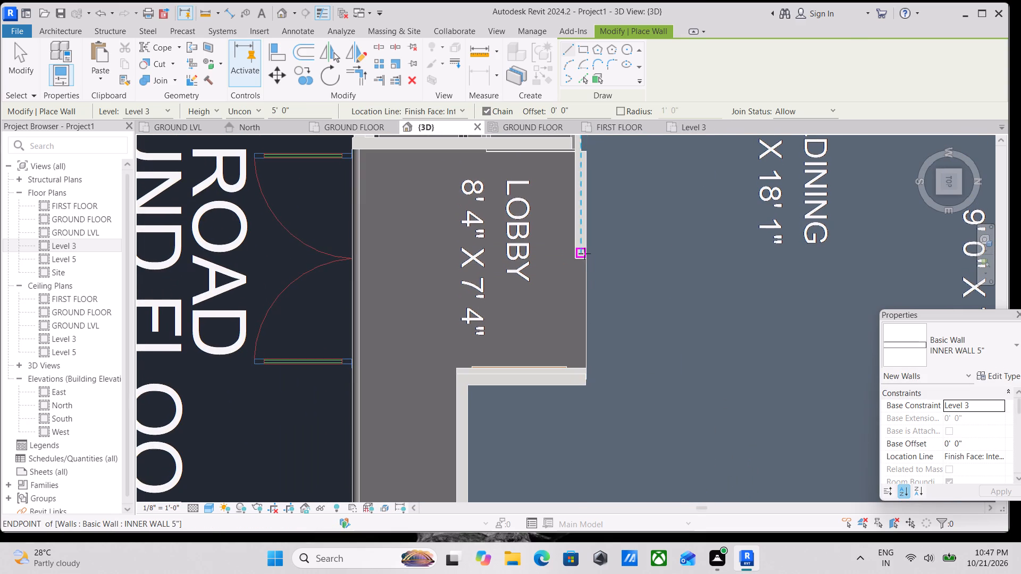
{"action": "left_click", "coordinate": [588, 257]}
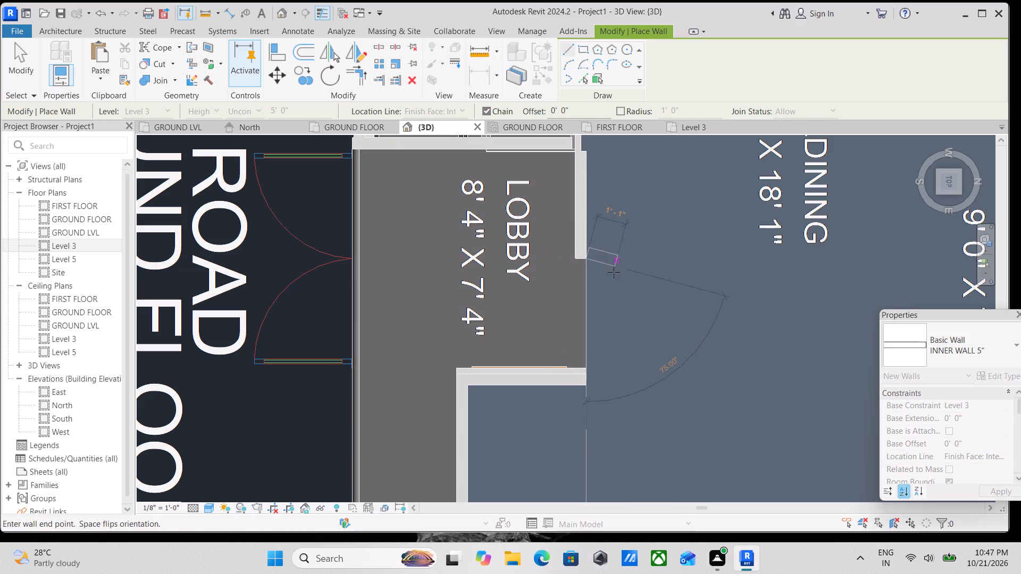
{"action": "left_click", "coordinate": [588, 365]}
{"action": "key", "text": "Escape"}
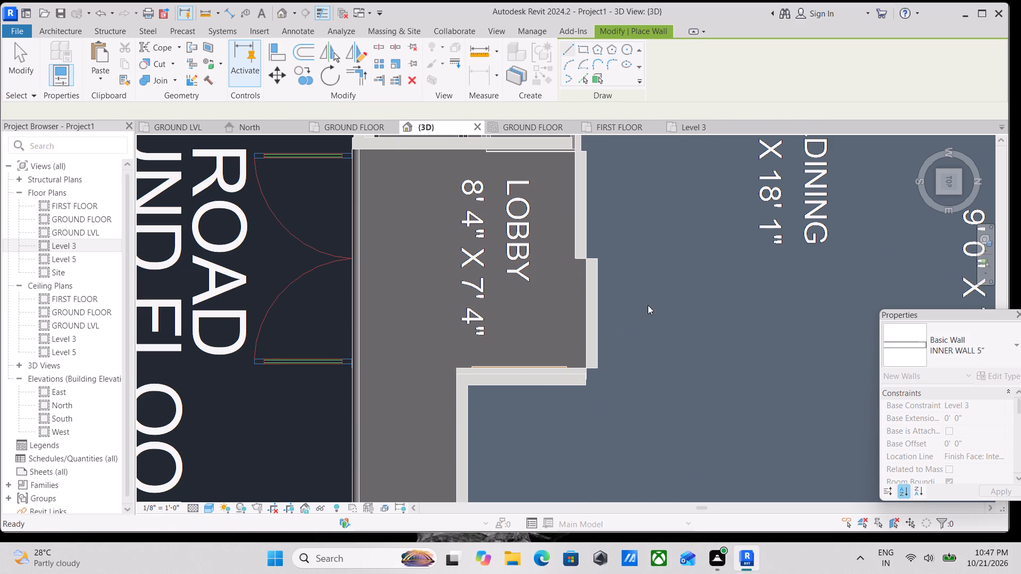
{"action": "key", "text": "Escape"}
{"action": "key", "text": "Escape"}
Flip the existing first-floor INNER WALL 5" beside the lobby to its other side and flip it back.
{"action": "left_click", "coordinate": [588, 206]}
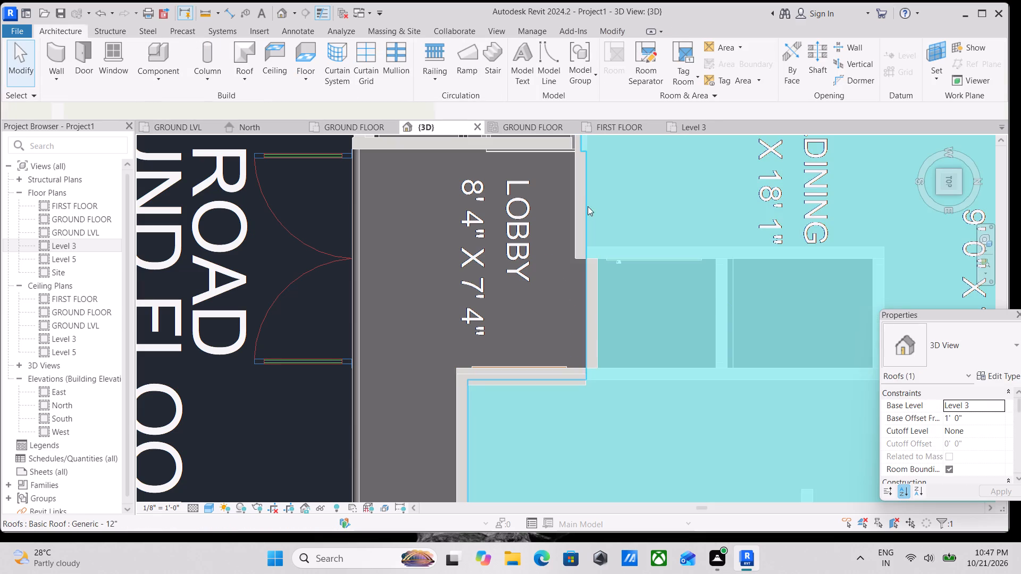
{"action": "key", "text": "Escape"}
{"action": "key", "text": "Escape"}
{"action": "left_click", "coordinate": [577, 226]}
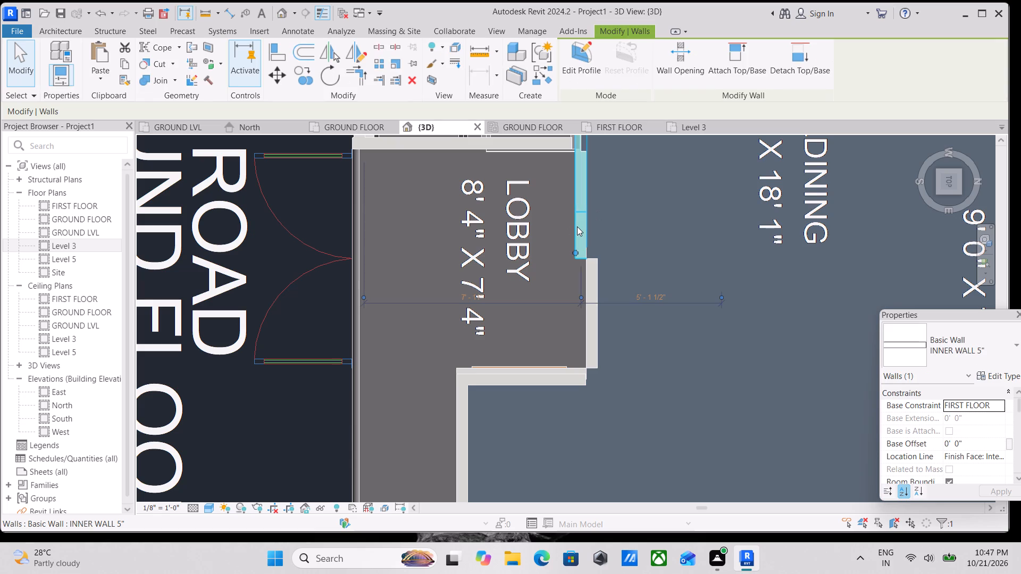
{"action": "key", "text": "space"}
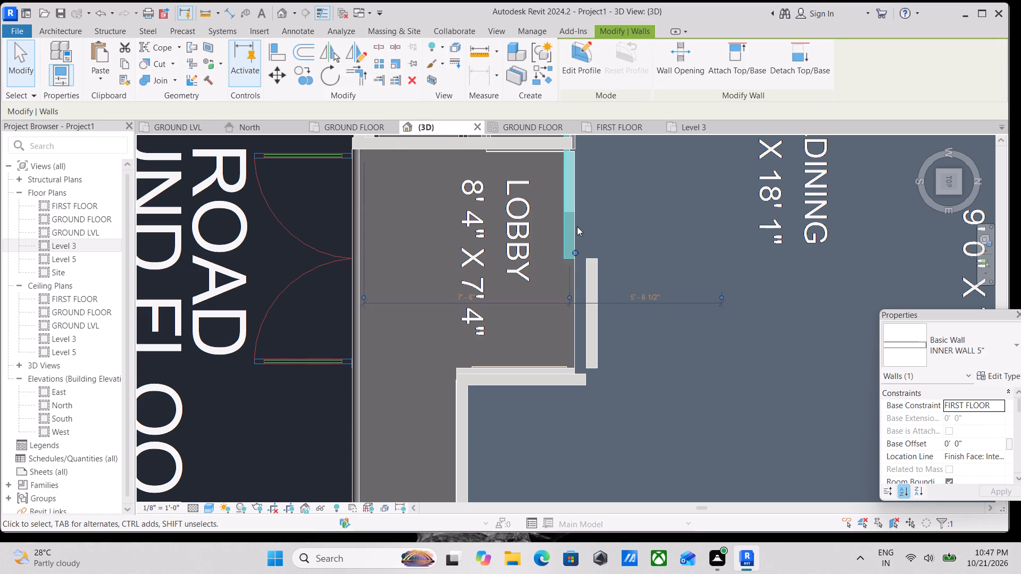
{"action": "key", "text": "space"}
Flip the new Level 3 wall to the lobby side so it lines up with the wall beside the lobby.
{"action": "left_click", "coordinate": [596, 289]}
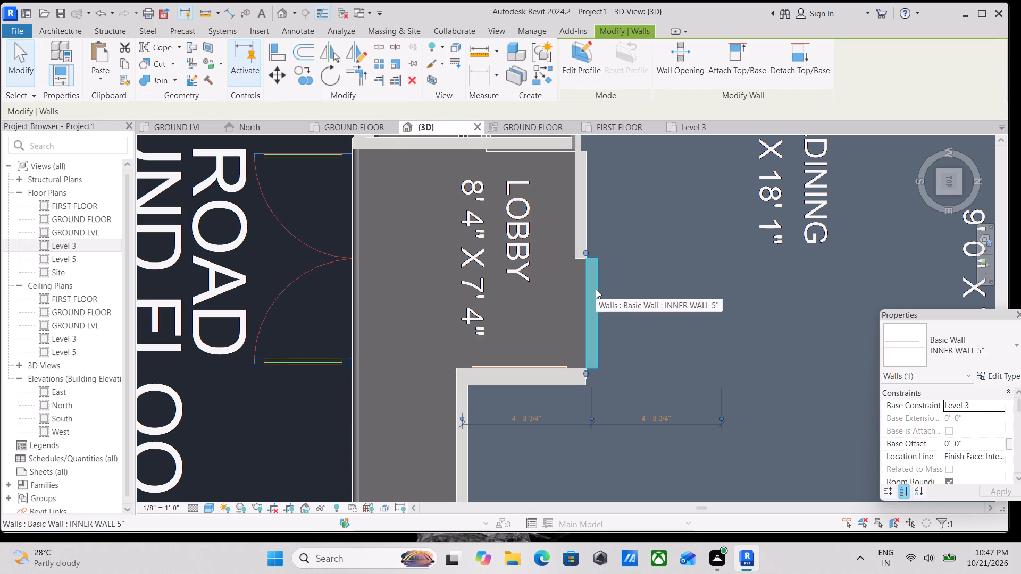
{"action": "key", "text": "space"}
{"action": "key", "text": "Escape"}
Extend the new Level 3 INNER WALL 5" from beside the lobby to the stair enclosure, making it about 8'-1" long.
{"action": "scroll", "coordinate": [596, 287], "scroll_direction": "down", "scroll_amount": 2}
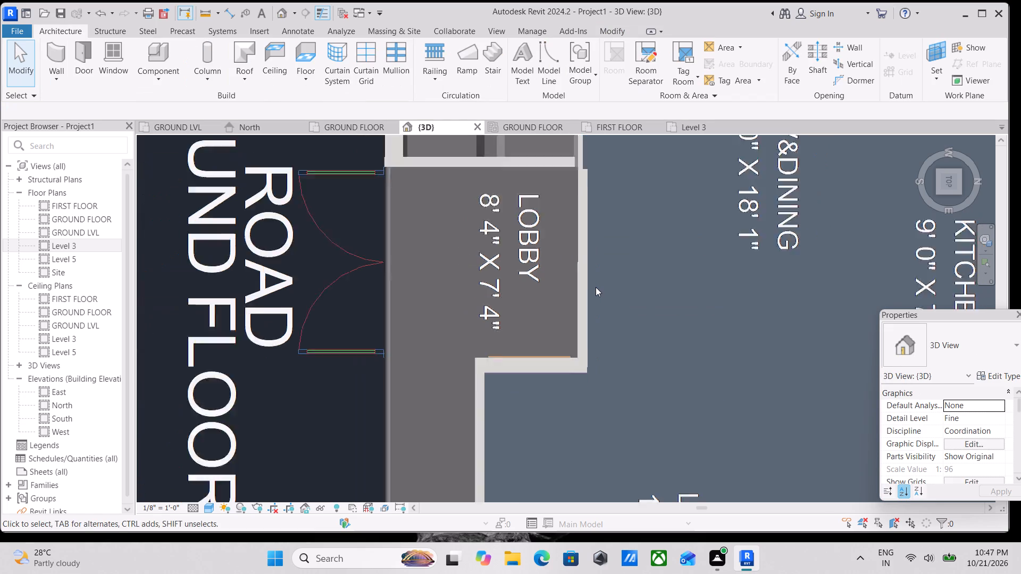
{"action": "scroll", "coordinate": [596, 287], "scroll_direction": "down", "scroll_amount": 6}
{"action": "middle_click_drag", "start_coordinate": [600, 307], "coordinate": [701, 173], "text": "shift"}
{"action": "scroll", "coordinate": [701, 173], "scroll_direction": "up", "scroll_amount": 1, "text": "shift"}
{"action": "scroll", "coordinate": [701, 173], "scroll_direction": "down", "scroll_amount": 3}
{"action": "middle_click_drag", "start_coordinate": [701, 173], "coordinate": [702, 173]}
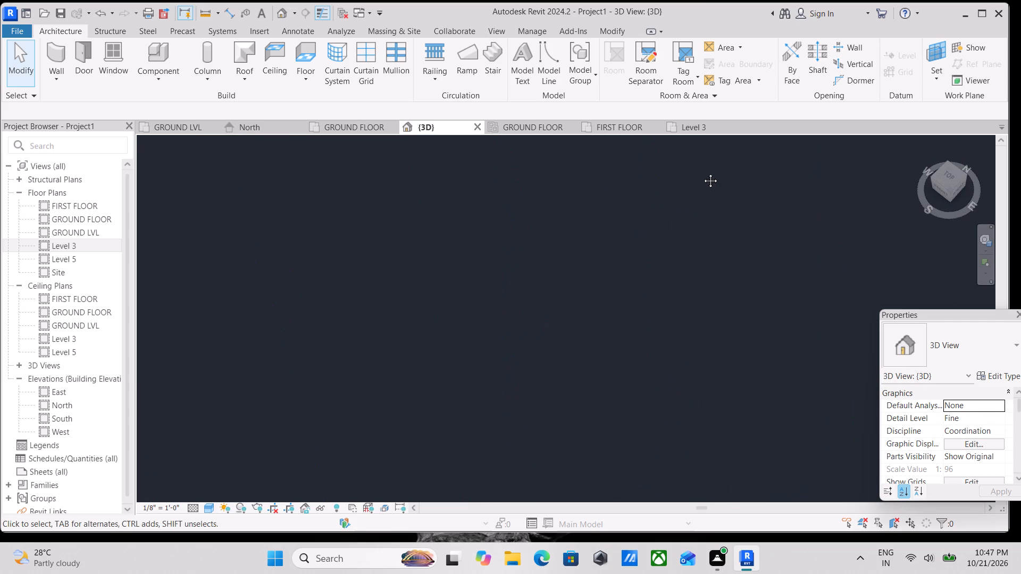
{"action": "middle_click_drag", "start_coordinate": [702, 173], "coordinate": [773, 135]}
{"action": "scroll", "coordinate": [774, 134], "scroll_direction": "up", "scroll_amount": 1}
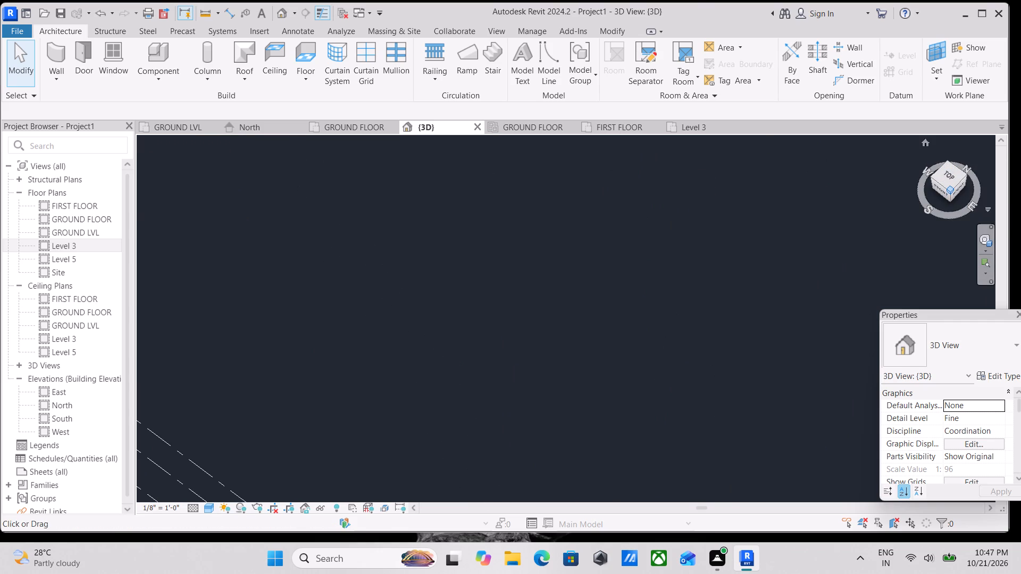
{"action": "left_click", "coordinate": [950, 191]}
{"action": "scroll", "coordinate": [567, 301], "scroll_direction": "up", "scroll_amount": 2}
{"action": "scroll", "coordinate": [427, 296], "scroll_direction": "down", "scroll_amount": 3}
{"action": "middle_click_drag", "start_coordinate": [431, 297], "coordinate": [441, 296]}
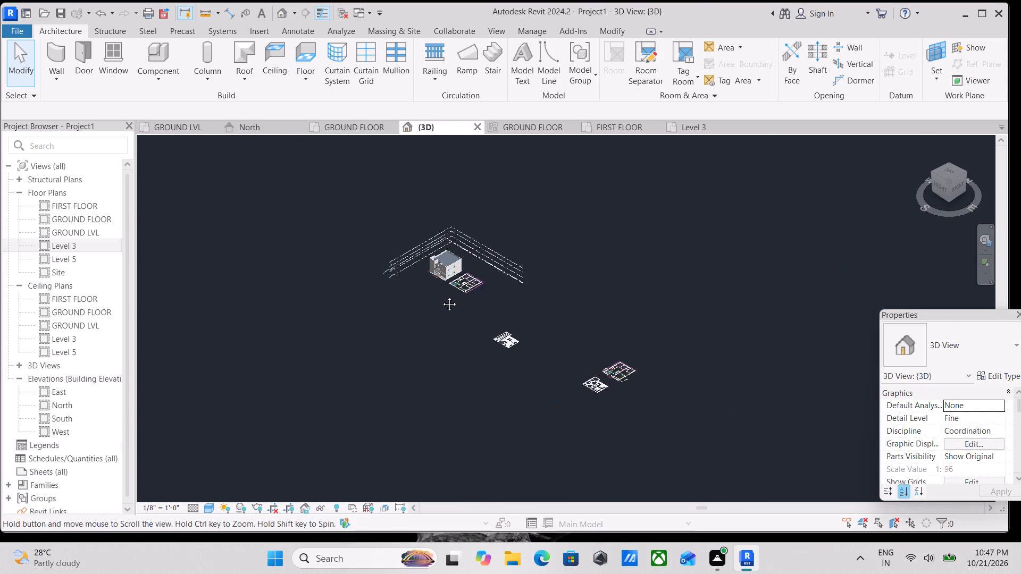
{"action": "middle_click_drag", "start_coordinate": [441, 296], "coordinate": [484, 286]}
{"action": "scroll", "coordinate": [484, 285], "scroll_direction": "up", "scroll_amount": 18}
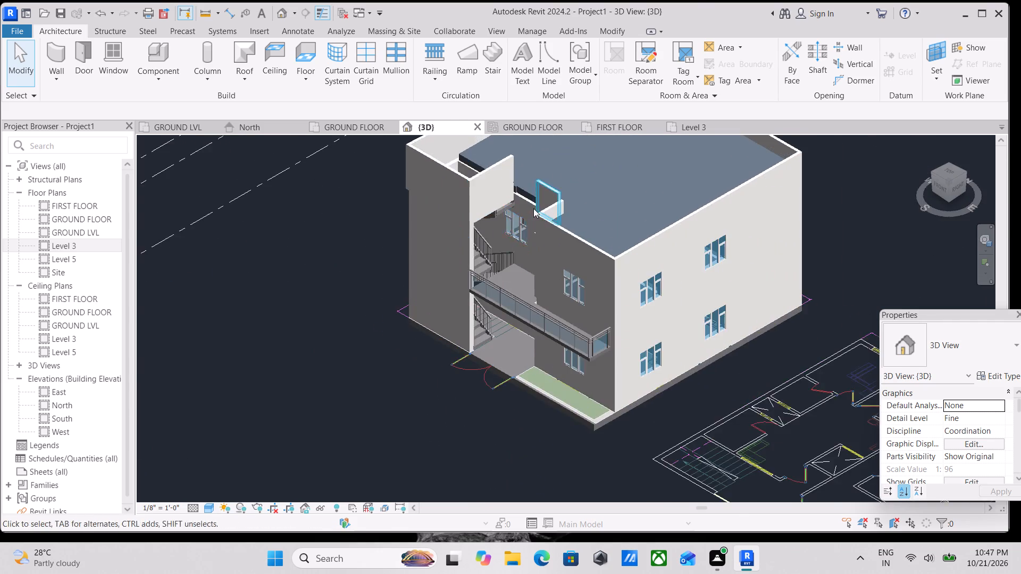
{"action": "scroll", "coordinate": [536, 207], "scroll_direction": "up", "scroll_amount": 4}
{"action": "left_click", "coordinate": [540, 174]}
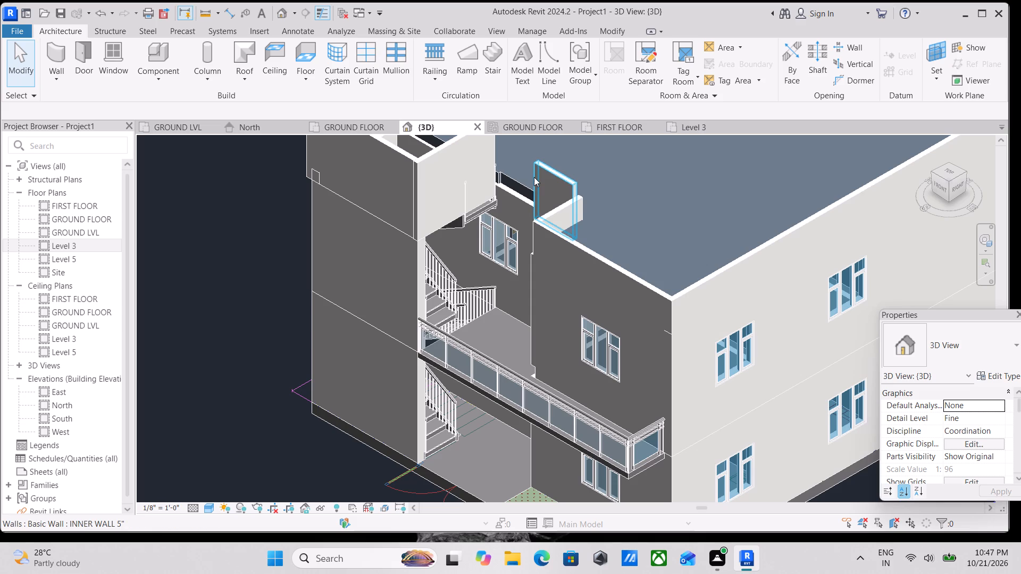
{"action": "left_click", "coordinate": [540, 173]}
{"action": "middle_click_drag", "start_coordinate": [533, 189], "coordinate": [737, 222]}
{"action": "scroll", "coordinate": [746, 250], "scroll_direction": "up", "scroll_amount": 3}
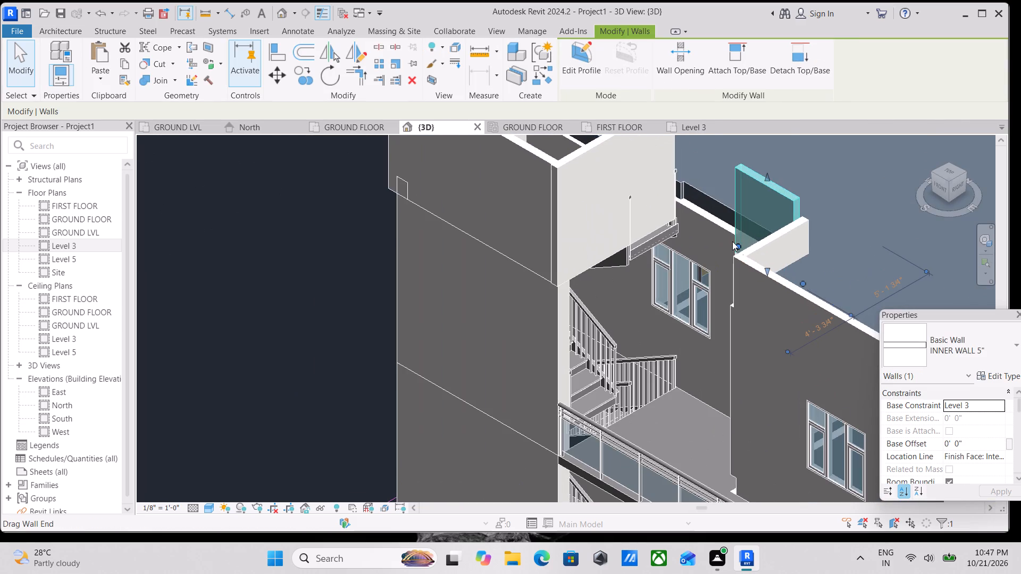
{"action": "left_click_drag", "start_coordinate": [735, 243], "coordinate": [726, 233]}
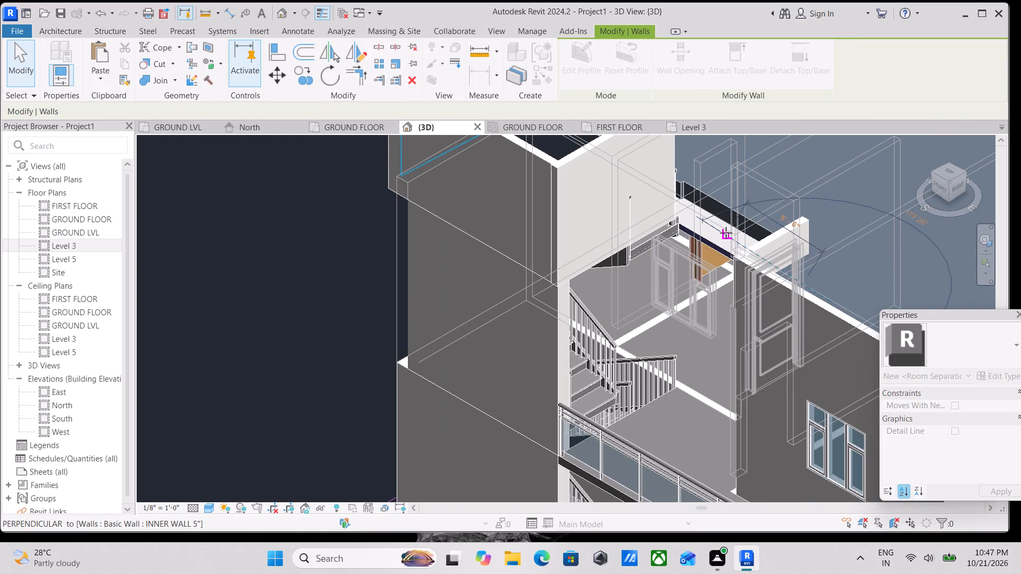
{"action": "left_click_drag", "start_coordinate": [726, 233], "coordinate": [677, 221]}
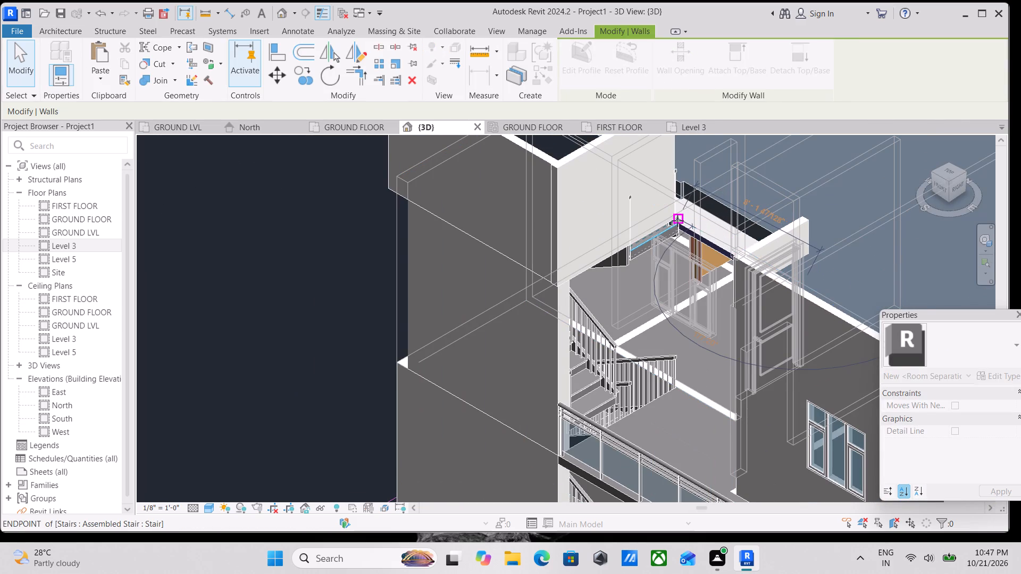
{"action": "left_click_drag", "start_coordinate": [677, 221], "coordinate": [677, 221]}
{"action": "scroll", "coordinate": [697, 226], "scroll_direction": "down", "scroll_amount": 4}
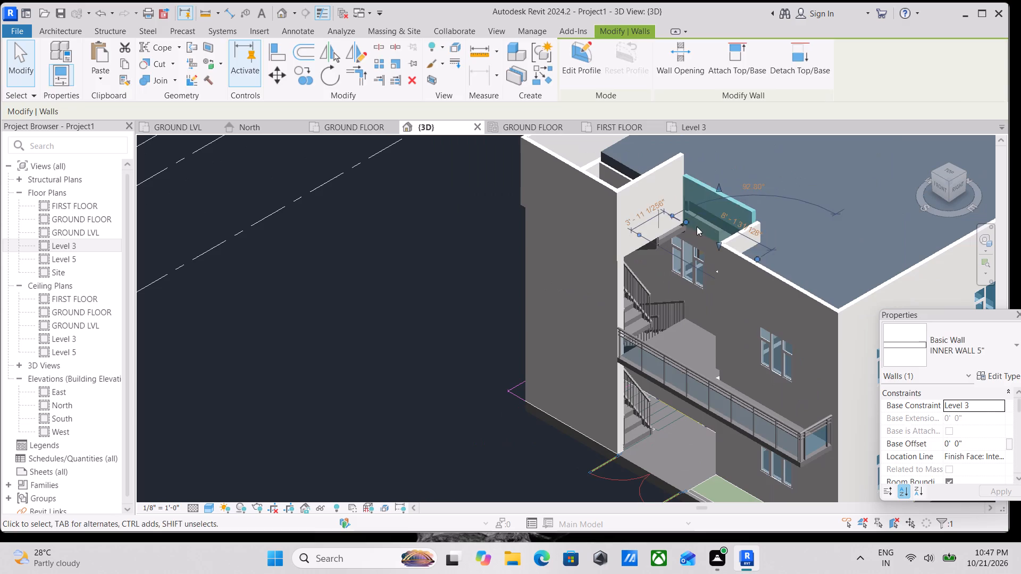
{"action": "key", "text": "Escape"}
Raise the bottom of the extended INNER WALL 5" to a base offset of about 1'-0" above Level 3.
{"action": "left_click", "coordinate": [938, 184]}
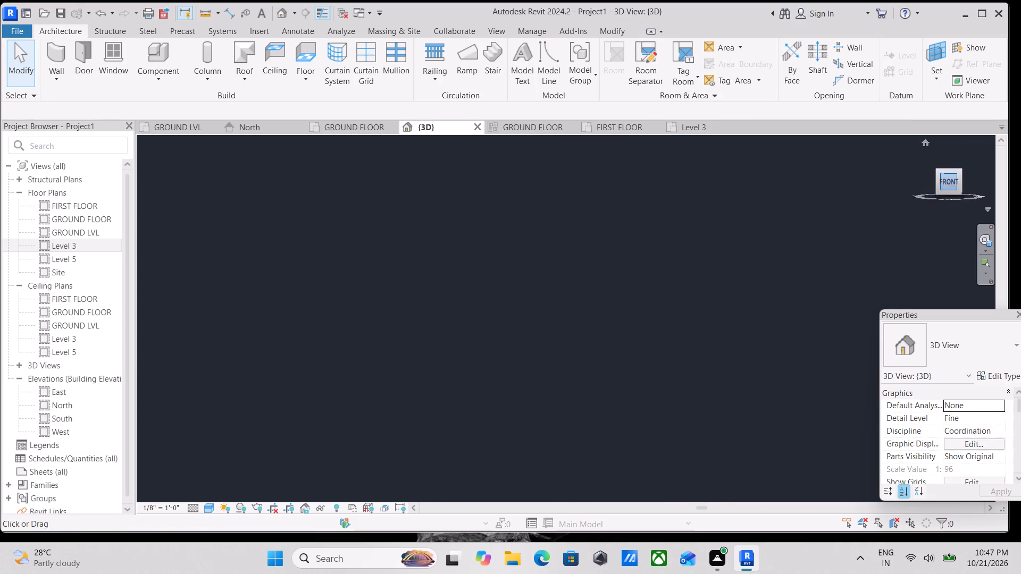
{"action": "scroll", "coordinate": [604, 261], "scroll_direction": "up", "scroll_amount": 3}
{"action": "scroll", "coordinate": [266, 346], "scroll_direction": "up", "scroll_amount": 3}
{"action": "scroll", "coordinate": [462, 378], "scroll_direction": "up", "scroll_amount": 4}
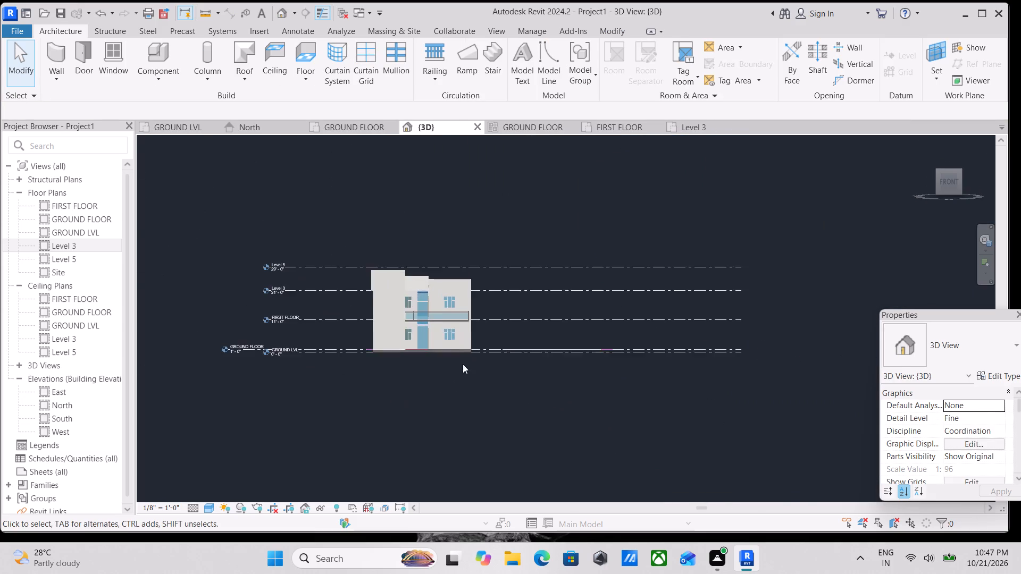
{"action": "scroll", "coordinate": [441, 318], "scroll_direction": "up", "scroll_amount": 8}
{"action": "left_click", "coordinate": [402, 266]}
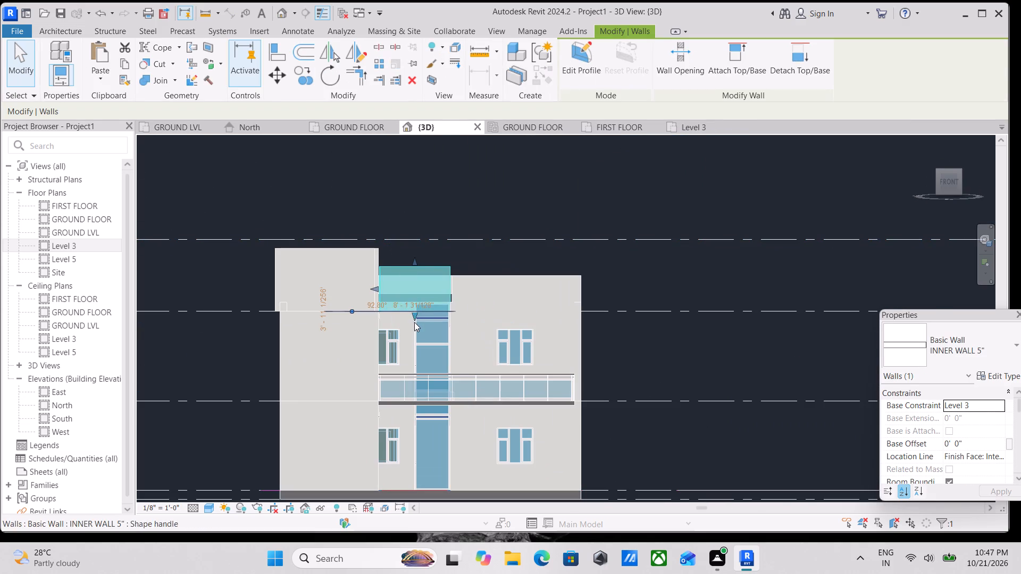
{"action": "scroll", "coordinate": [413, 325], "scroll_direction": "up", "scroll_amount": 1}
{"action": "left_click_drag", "start_coordinate": [414, 309], "coordinate": [411, 301]}
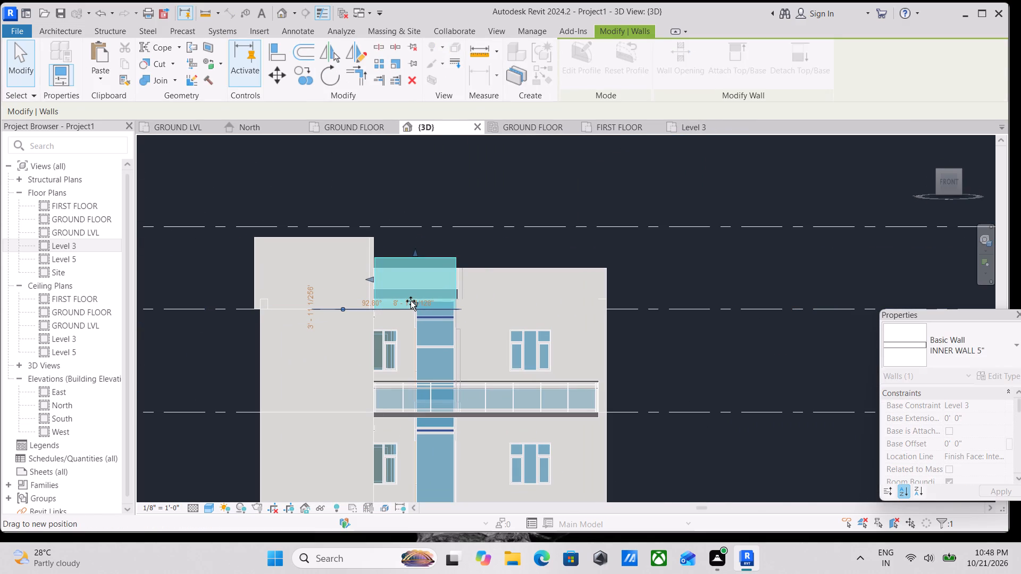
{"action": "left_click_drag", "start_coordinate": [411, 301], "coordinate": [413, 299]}
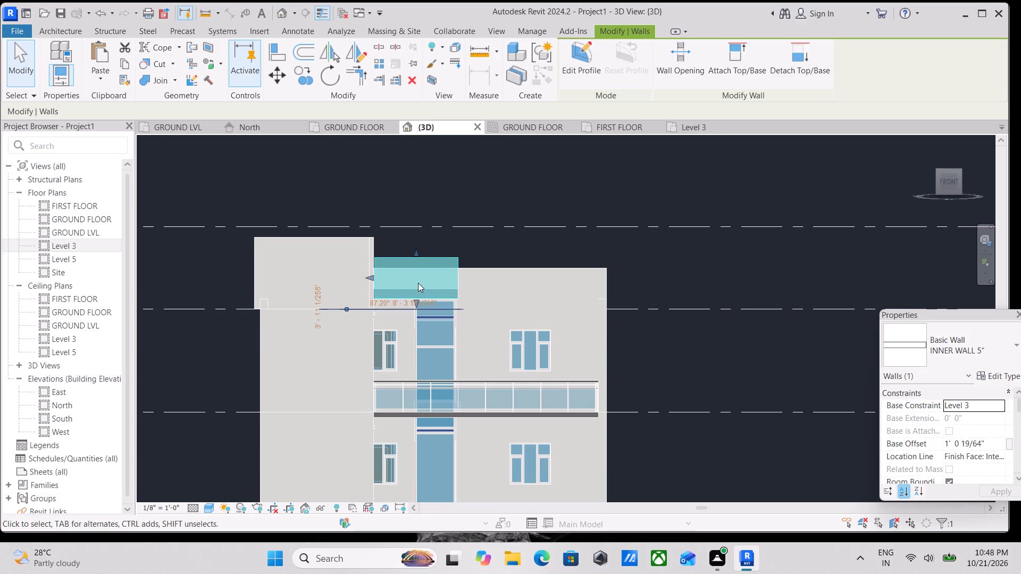
{"action": "key", "text": "Escape"}
Adjust the stair-side end of the raised INNER WALL 5" to meet the enclosure's side wall.
{"action": "scroll", "coordinate": [371, 278], "scroll_direction": "up", "scroll_amount": 3}
{"action": "left_click", "coordinate": [386, 275]}
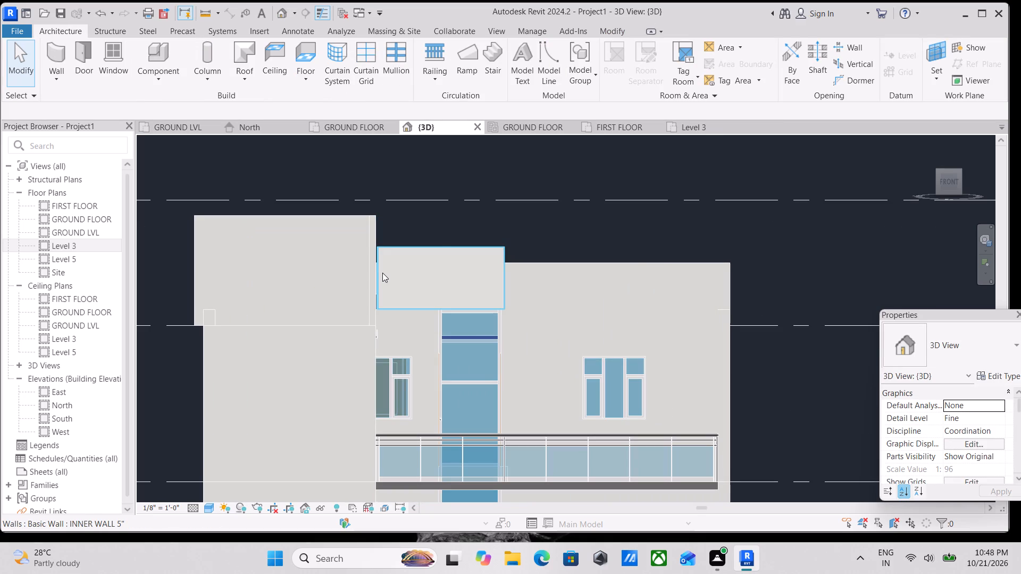
{"action": "left_click", "coordinate": [382, 273]}
{"action": "left_click_drag", "start_coordinate": [374, 278], "coordinate": [371, 281]}
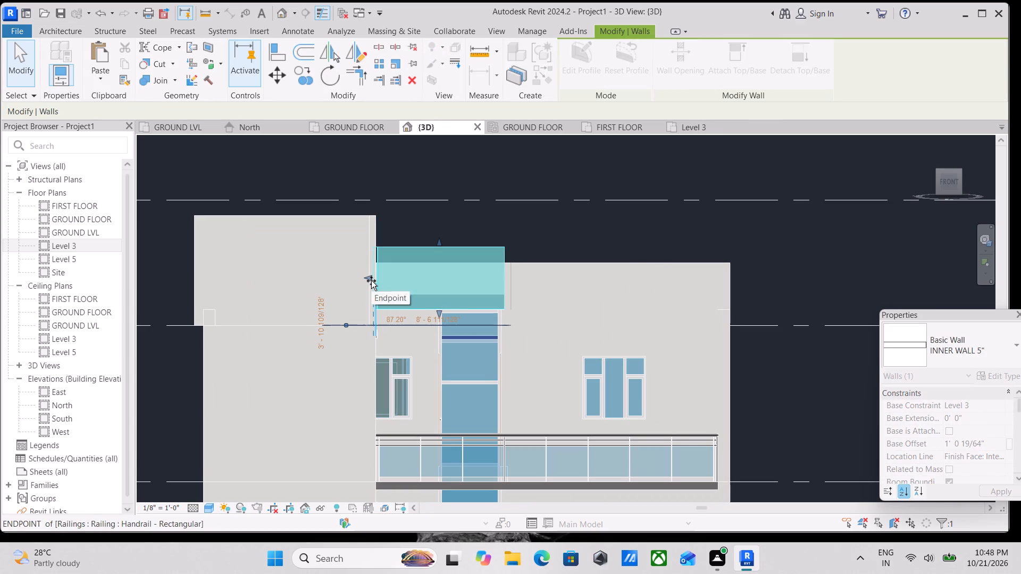
{"action": "left_click_drag", "start_coordinate": [371, 281], "coordinate": [380, 281]}
{"action": "key", "text": "Escape"}
Lower the top of the INNER WALL 5" above the lobby to line up with the adjoining front parapet.
{"action": "scroll", "coordinate": [367, 272], "scroll_direction": "up", "scroll_amount": 2}
{"action": "left_click", "coordinate": [387, 238]}
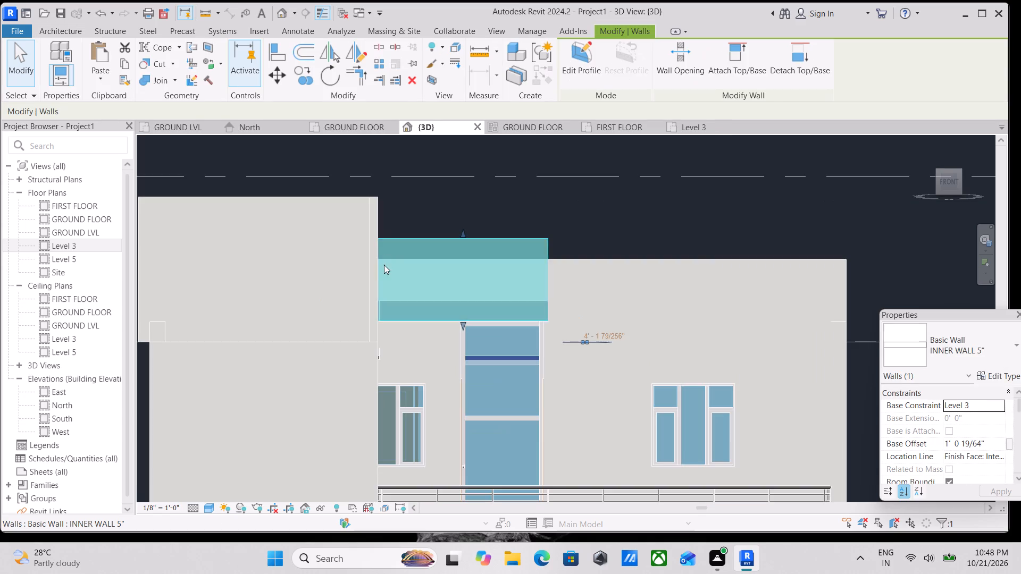
{"action": "scroll", "coordinate": [381, 280], "scroll_direction": "up", "scroll_amount": 3}
{"action": "scroll", "coordinate": [413, 265], "scroll_direction": "down", "scroll_amount": 4}
{"action": "key", "text": "Escape"}
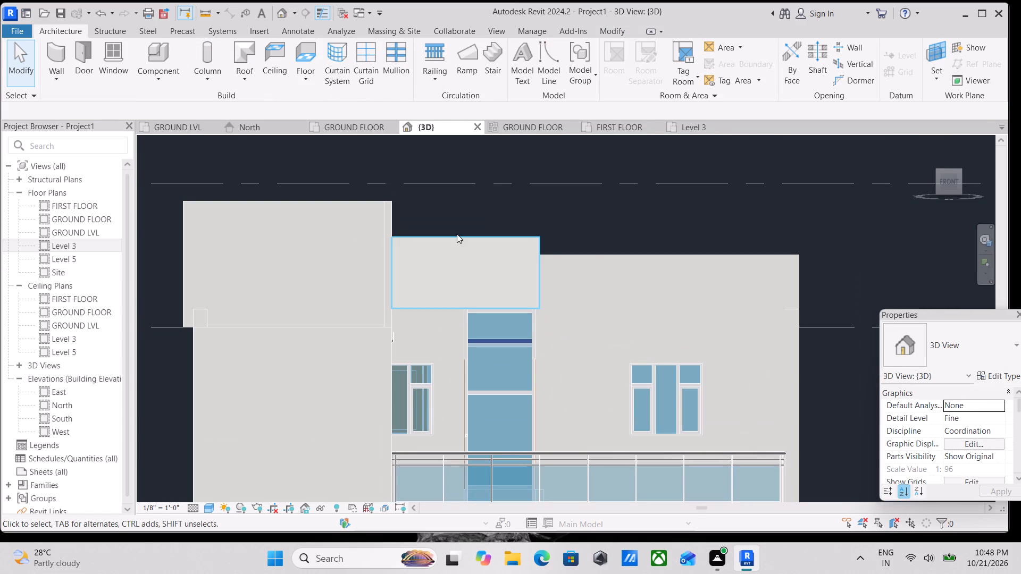
{"action": "left_click", "coordinate": [457, 231]}
{"action": "left_click_drag", "start_coordinate": [463, 235], "coordinate": [472, 252]}
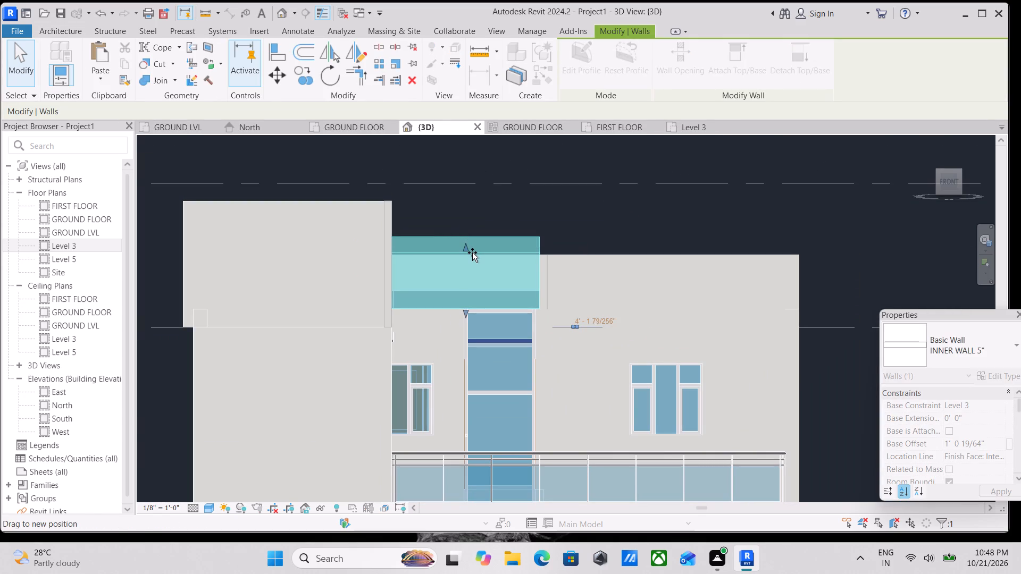
{"action": "left_click_drag", "start_coordinate": [472, 252], "coordinate": [473, 255]}
{"action": "key", "text": "Escape"}
{"action": "scroll", "coordinate": [478, 254], "scroll_direction": "down", "scroll_amount": 3}
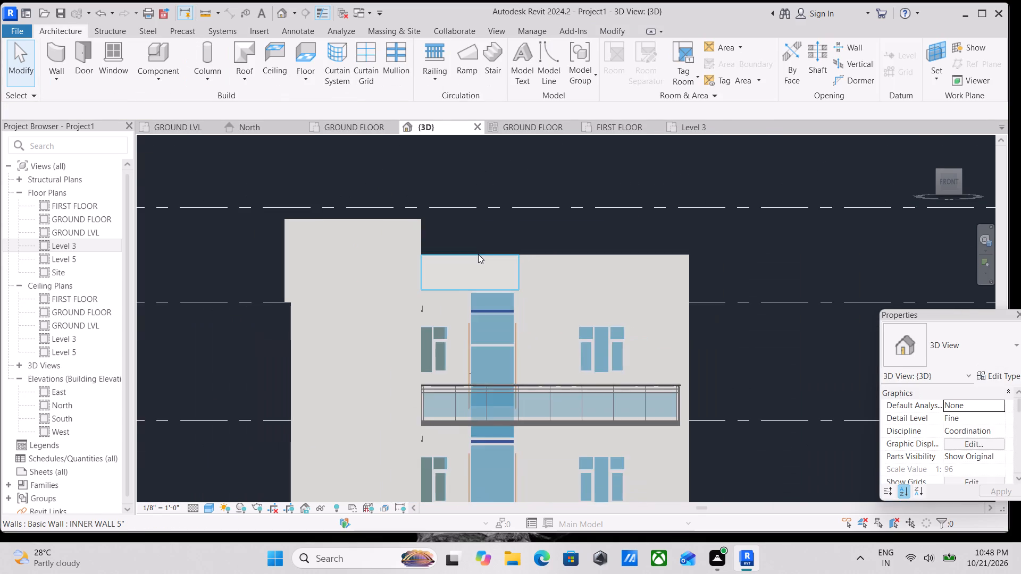
Examine the front facade, the rooftop walls and the green hatched strip at the base of the building.
{"action": "scroll", "coordinate": [478, 254], "scroll_direction": "down", "scroll_amount": 3}
{"action": "middle_click_drag", "start_coordinate": [479, 253], "coordinate": [421, 376], "text": "shift"}
{"action": "scroll", "coordinate": [501, 235], "scroll_direction": "down", "scroll_amount": 3}
{"action": "middle_click_drag", "start_coordinate": [506, 283], "coordinate": [453, 475]}
{"action": "scroll", "coordinate": [454, 476], "scroll_direction": "up", "scroll_amount": 1}
{"action": "middle_click_drag", "start_coordinate": [503, 350], "coordinate": [500, 373]}
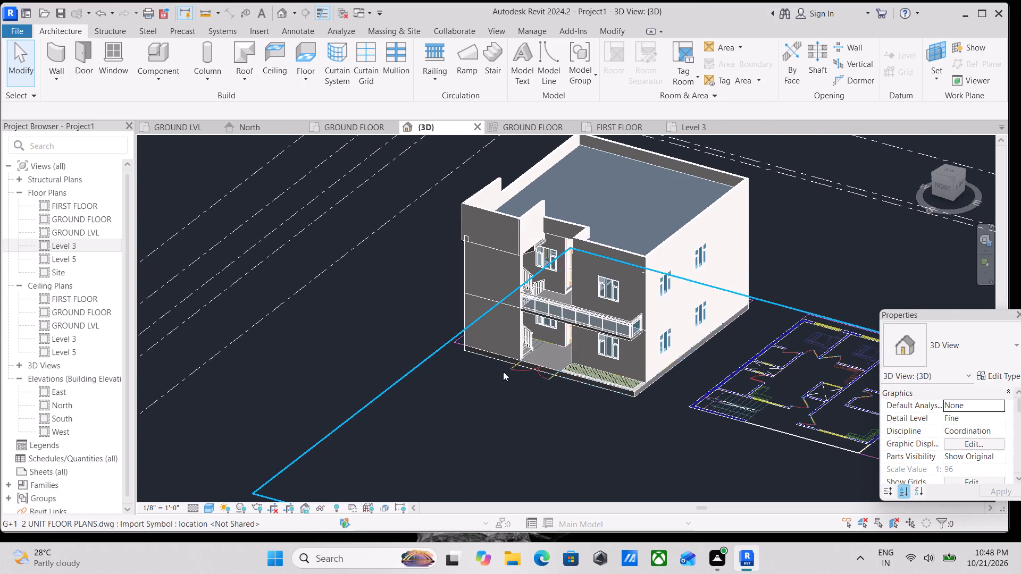
{"action": "scroll", "coordinate": [760, 435], "scroll_direction": "up", "scroll_amount": 3}
{"action": "scroll", "coordinate": [591, 343], "scroll_direction": "up", "scroll_amount": 3}
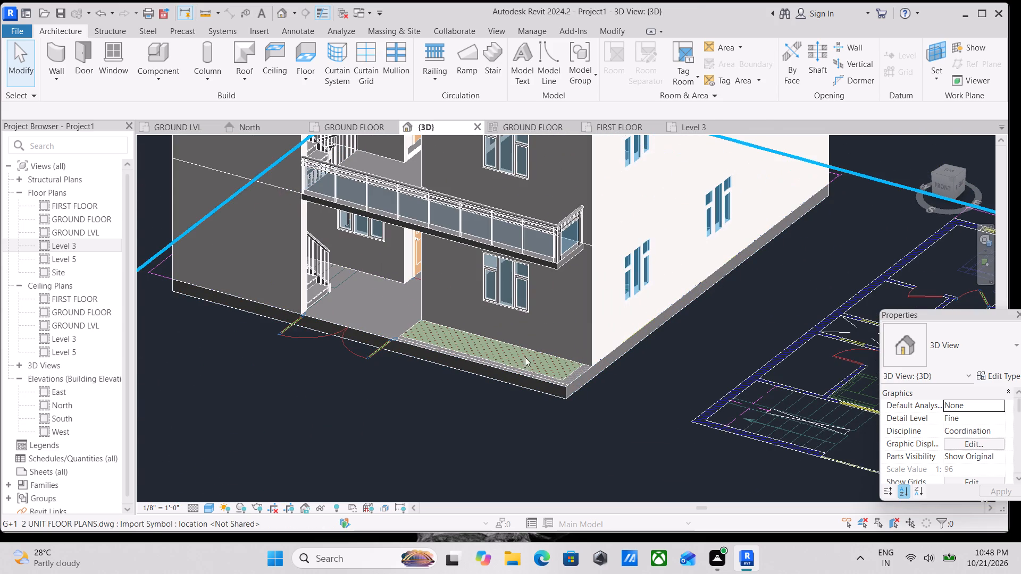
{"action": "left_click", "coordinate": [523, 365]}
{"action": "scroll", "coordinate": [523, 365], "scroll_direction": "down", "scroll_amount": 1}
{"action": "middle_click_drag", "start_coordinate": [520, 380], "coordinate": [520, 392]}
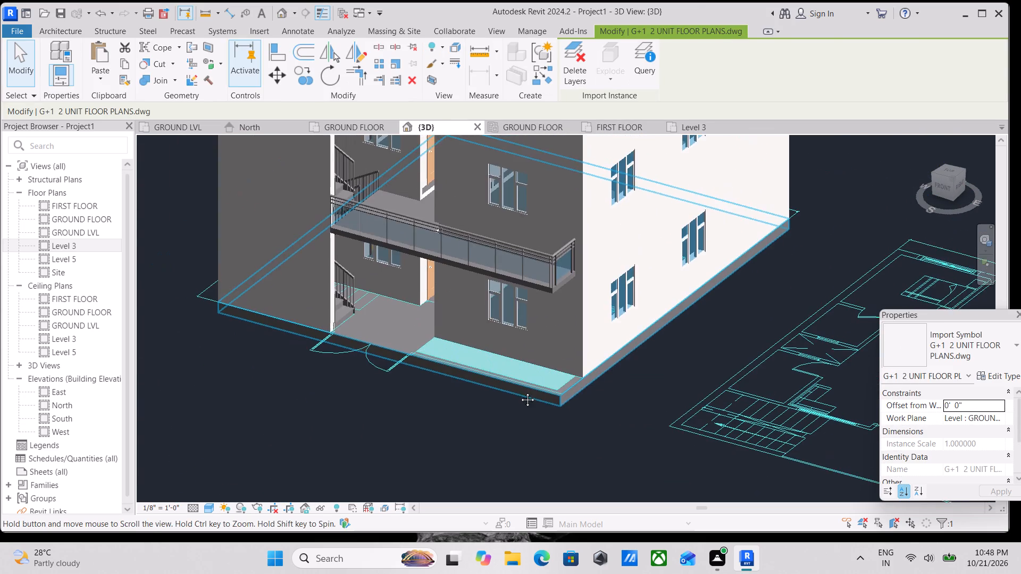
{"action": "middle_click_drag", "start_coordinate": [520, 392], "coordinate": [521, 397]}
{"action": "scroll", "coordinate": [533, 359], "scroll_direction": "down", "scroll_amount": 2}
{"action": "middle_click_drag", "start_coordinate": [533, 359], "coordinate": [541, 392]}
{"action": "scroll", "coordinate": [533, 359], "scroll_direction": "down", "scroll_amount": 1}
{"action": "scroll", "coordinate": [541, 392], "scroll_direction": "up", "scroll_amount": 2}
{"action": "key", "text": "Escape"}
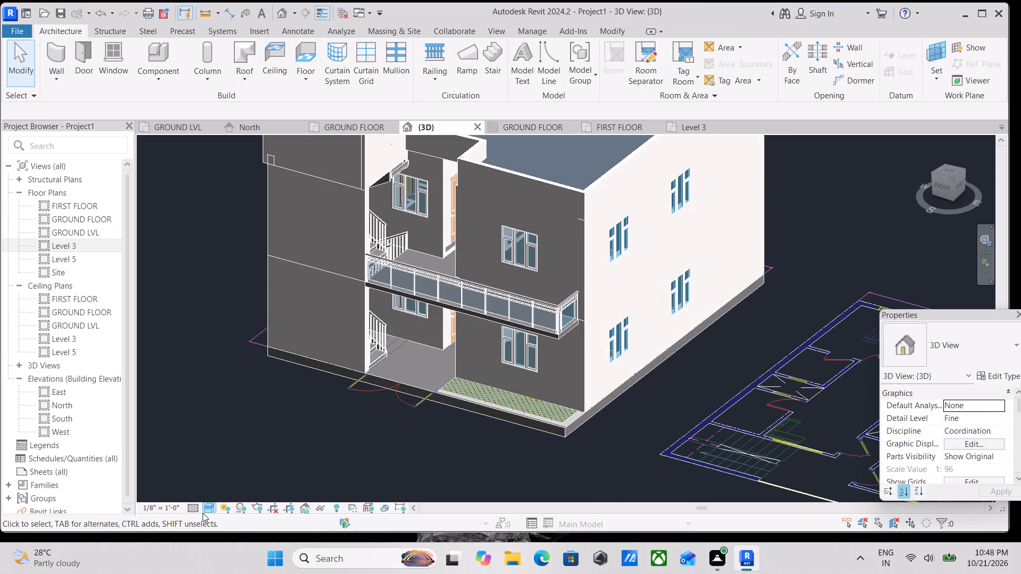
Switch the 3D view's visual style to show realistic material textures.
{"action": "left_click", "coordinate": [204, 511]}
{"action": "left_click", "coordinate": [211, 500]}
Examine the textured building's balcony, staircase, marble plinth floor and roof-level walls from the front corner.
{"action": "scroll", "coordinate": [641, 438], "scroll_direction": "up", "scroll_amount": 1}
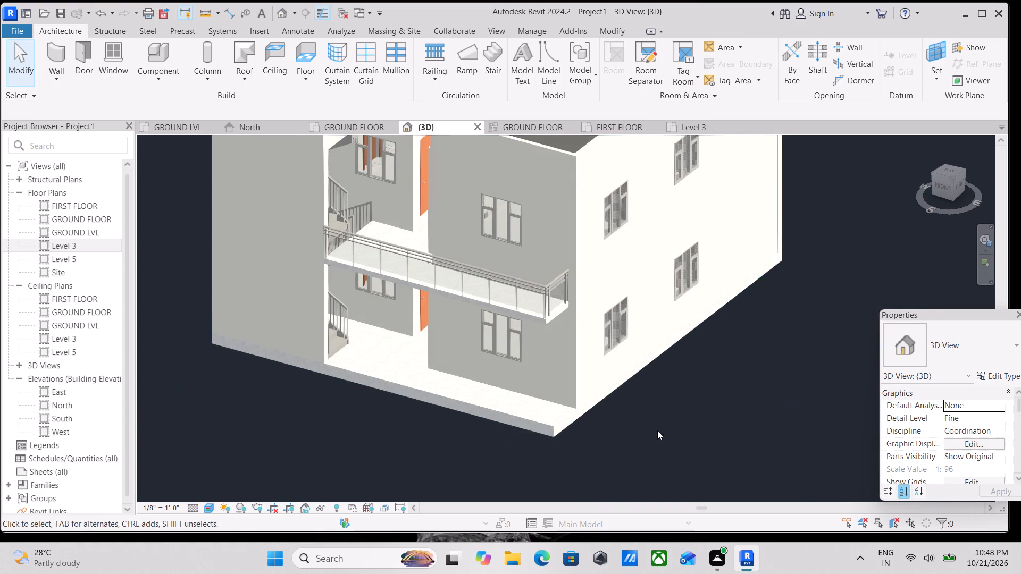
{"action": "scroll", "coordinate": [603, 407], "scroll_direction": "down", "scroll_amount": 2}
{"action": "middle_click_drag", "start_coordinate": [603, 407], "coordinate": [635, 456]}
{"action": "scroll", "coordinate": [643, 433], "scroll_direction": "down", "scroll_amount": 2}
{"action": "middle_click_drag", "start_coordinate": [641, 429], "coordinate": [649, 393]}
{"action": "scroll", "coordinate": [649, 393], "scroll_direction": "up", "scroll_amount": 1}
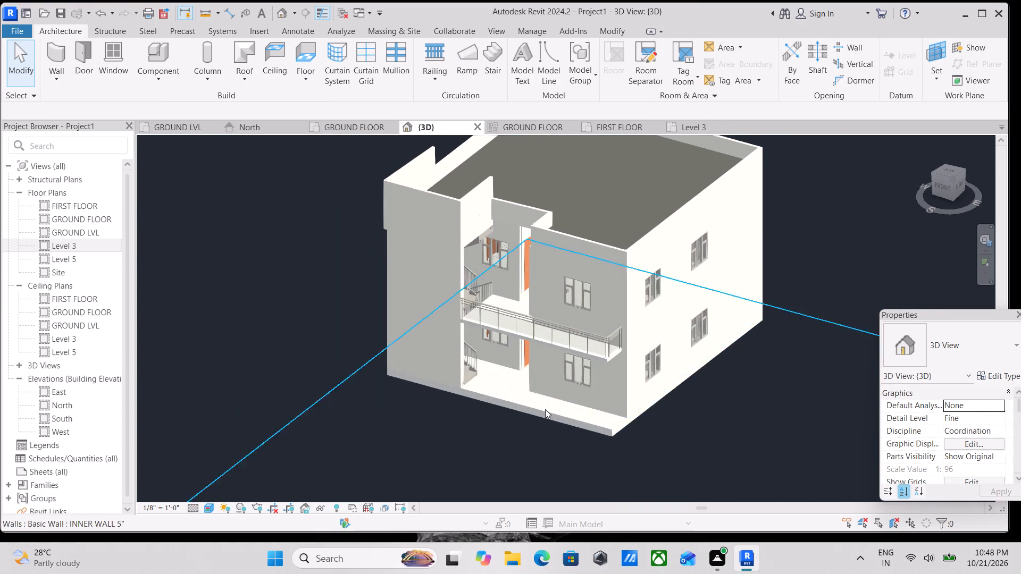
{"action": "scroll", "coordinate": [533, 408], "scroll_direction": "up", "scroll_amount": 4}
{"action": "scroll", "coordinate": [533, 407], "scroll_direction": "down", "scroll_amount": 3}
{"action": "middle_click_drag", "start_coordinate": [533, 407], "coordinate": [553, 412]}
{"action": "scroll", "coordinate": [553, 412], "scroll_direction": "up", "scroll_amount": 1}
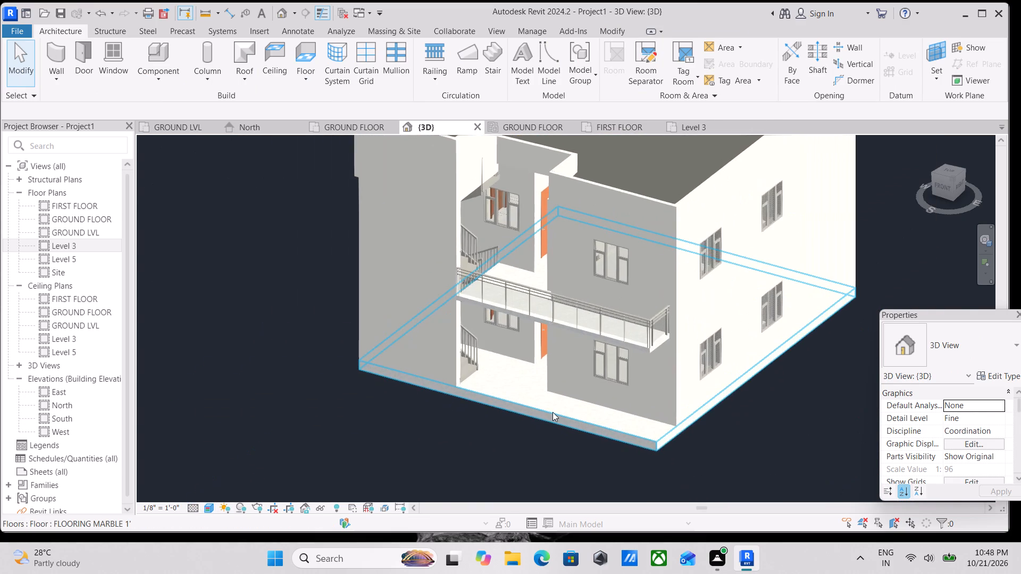
{"action": "scroll", "coordinate": [553, 412], "scroll_direction": "down", "scroll_amount": 2}
{"action": "middle_click", "coordinate": [553, 412]}
{"action": "scroll", "coordinate": [553, 412], "scroll_direction": "up", "scroll_amount": 1}
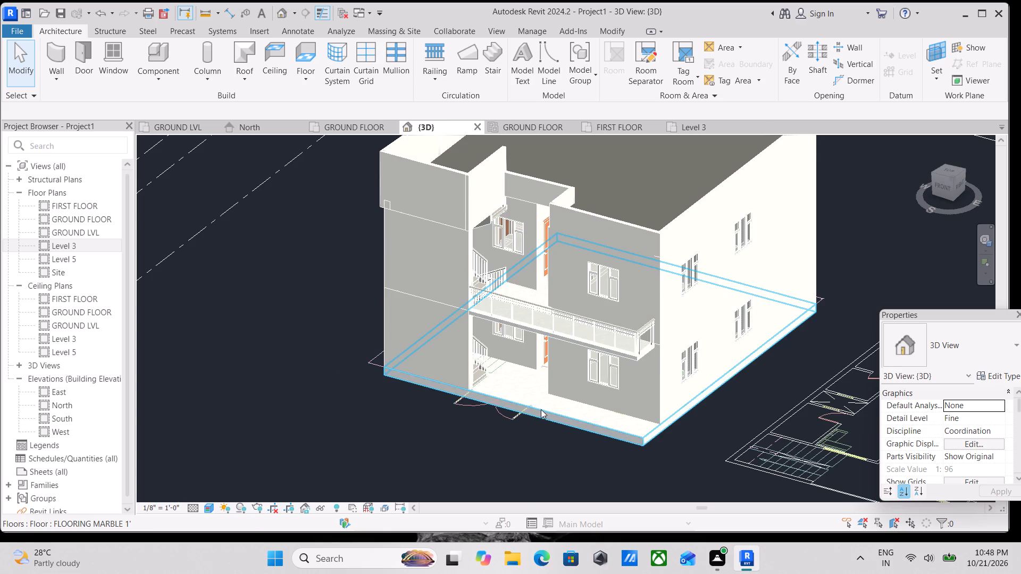
{"action": "scroll", "coordinate": [542, 400], "scroll_direction": "down", "scroll_amount": 2}
{"action": "middle_click_drag", "start_coordinate": [543, 400], "coordinate": [561, 391]}
{"action": "scroll", "coordinate": [561, 391], "scroll_direction": "up", "scroll_amount": 1}
{"action": "scroll", "coordinate": [525, 349], "scroll_direction": "down", "scroll_amount": 2}
{"action": "middle_click_drag", "start_coordinate": [532, 351], "coordinate": [542, 358]}
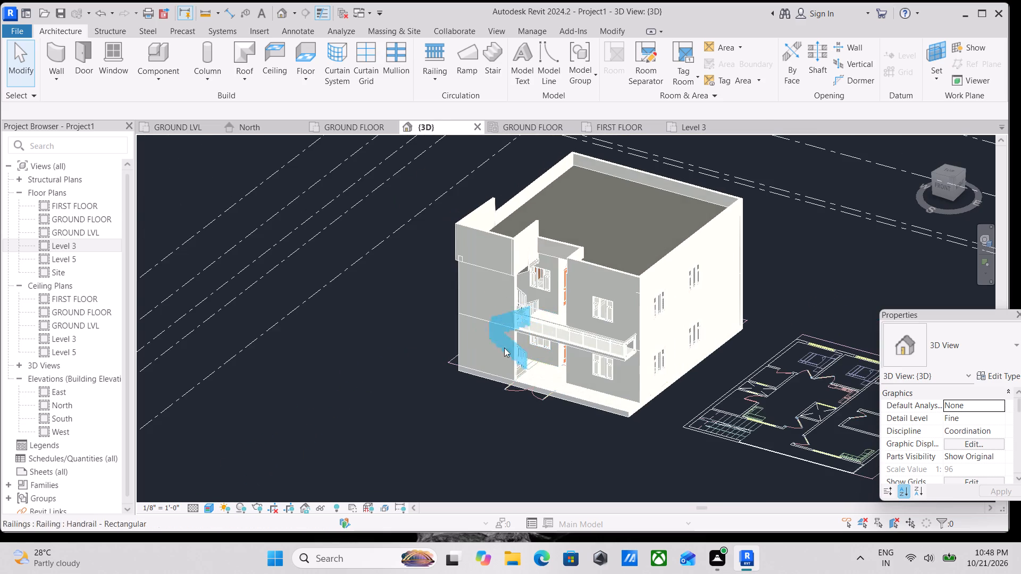
{"action": "scroll", "coordinate": [487, 241], "scroll_direction": "up", "scroll_amount": 5}
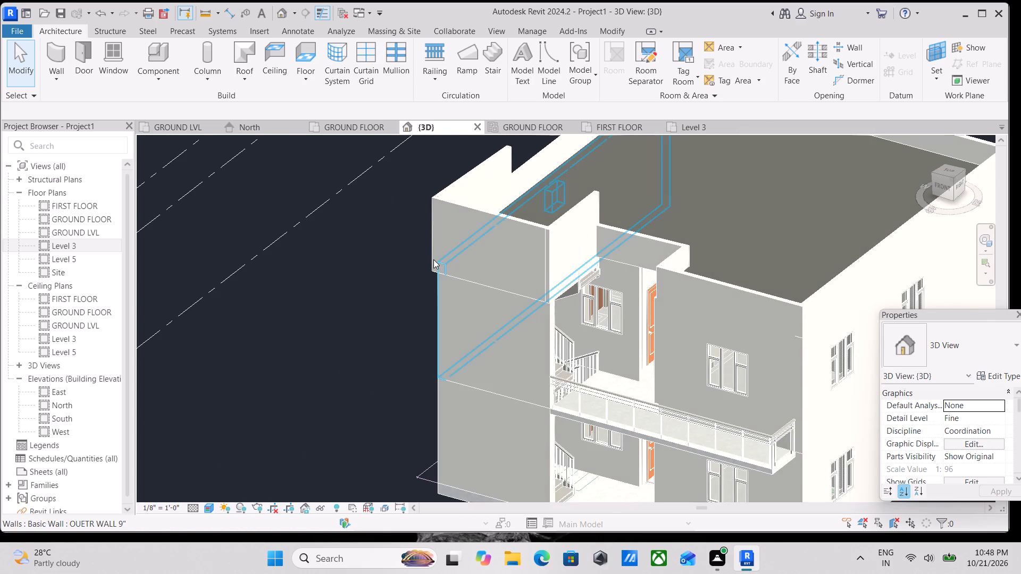
Select the stair enclosure's Level 3 front INNER WALL 5" and examine its overhanging lower corner against the outer side wall.
{"action": "left_click", "coordinate": [433, 259]}
{"action": "scroll", "coordinate": [436, 282], "scroll_direction": "down", "scroll_amount": 3}
{"action": "middle_click_drag", "start_coordinate": [440, 274], "coordinate": [468, 274], "text": "shift"}
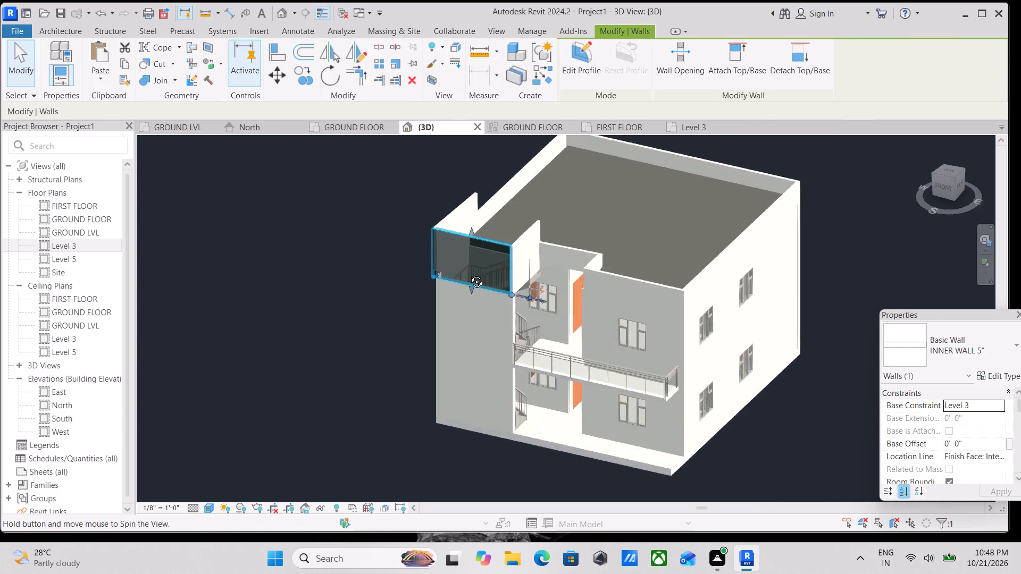
{"action": "middle_click_drag", "start_coordinate": [468, 274], "coordinate": [609, 246], "text": "shift"}
{"action": "scroll", "coordinate": [474, 307], "scroll_direction": "up", "scroll_amount": 6}
{"action": "key", "text": "grave"}
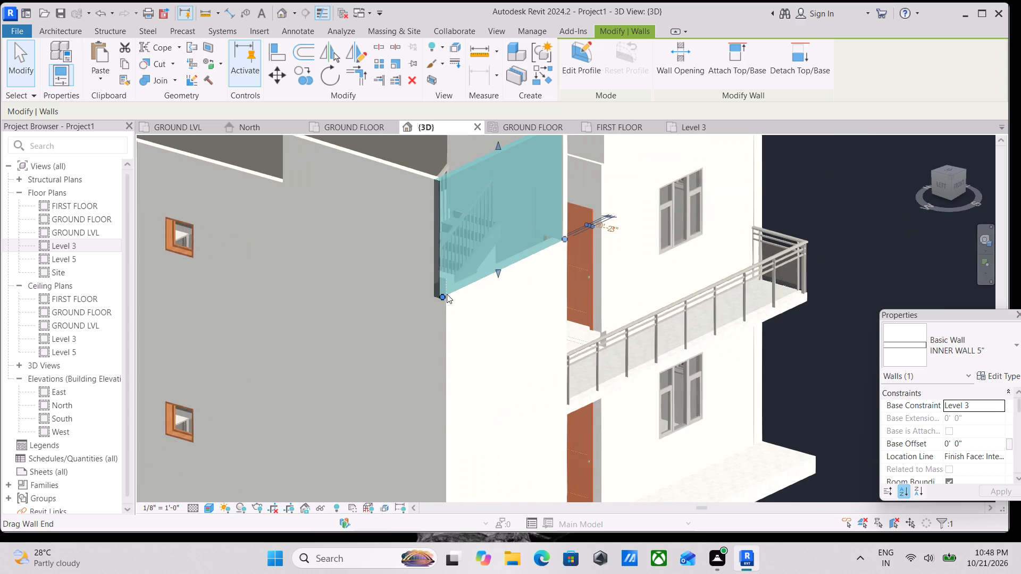
{"action": "scroll", "coordinate": [445, 286], "scroll_direction": "up", "scroll_amount": 1}
{"action": "key", "text": "grave"}
{"action": "key", "text": "grave"}
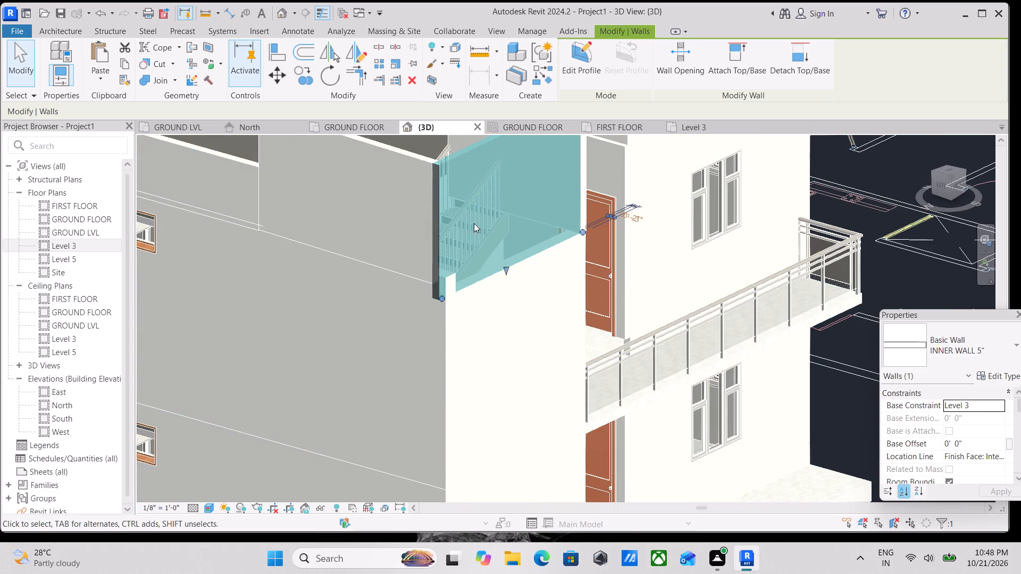
{"action": "scroll", "coordinate": [445, 225], "scroll_direction": "down", "scroll_amount": 1}
{"action": "key", "text": "Escape"}
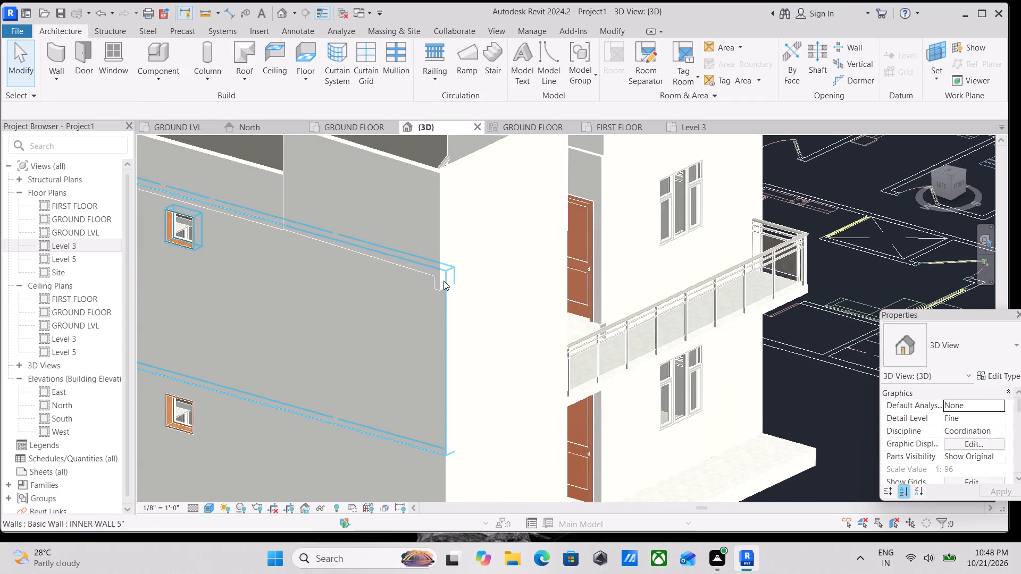
Examine the stair enclosure's side wall and the whole building from its front corners.
{"action": "scroll", "coordinate": [459, 271], "scroll_direction": "down", "scroll_amount": 7}
{"action": "middle_click_drag", "start_coordinate": [484, 267], "coordinate": [489, 282]}
{"action": "scroll", "coordinate": [490, 272], "scroll_direction": "down", "scroll_amount": 2}
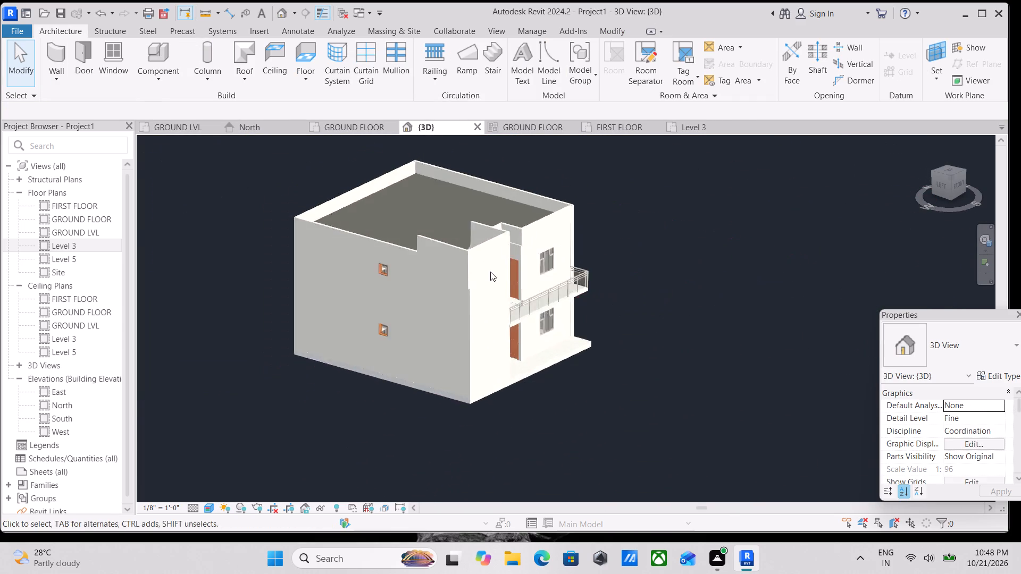
{"action": "scroll", "coordinate": [490, 272], "scroll_direction": "down", "scroll_amount": 1}
{"action": "middle_click_drag", "start_coordinate": [490, 272], "coordinate": [490, 281]}
{"action": "scroll", "coordinate": [490, 281], "scroll_direction": "up", "scroll_amount": 1}
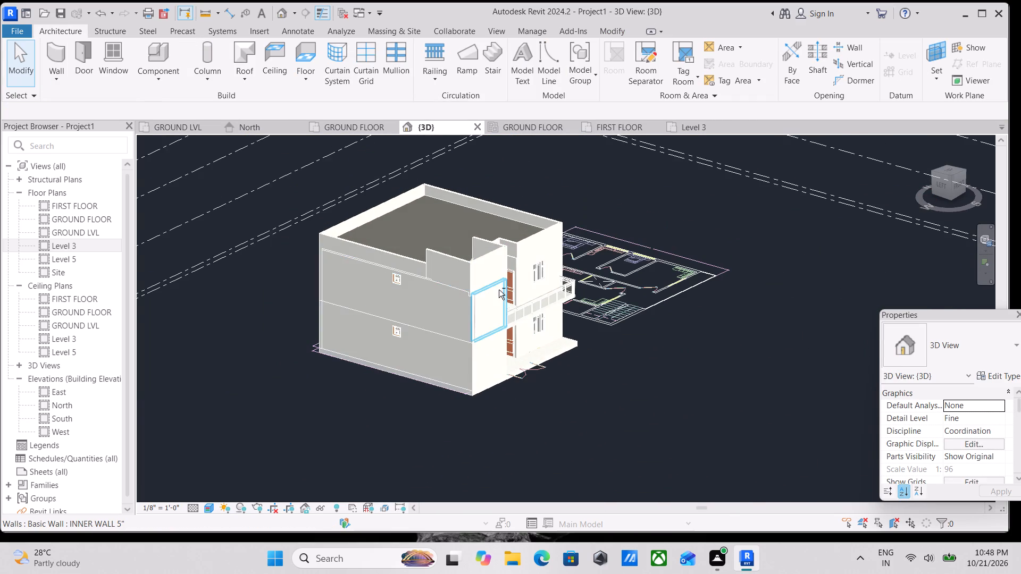
{"action": "middle_click_drag", "start_coordinate": [499, 290], "coordinate": [309, 326], "text": "shift"}
{"action": "scroll", "coordinate": [672, 370], "scroll_direction": "up", "scroll_amount": 2}
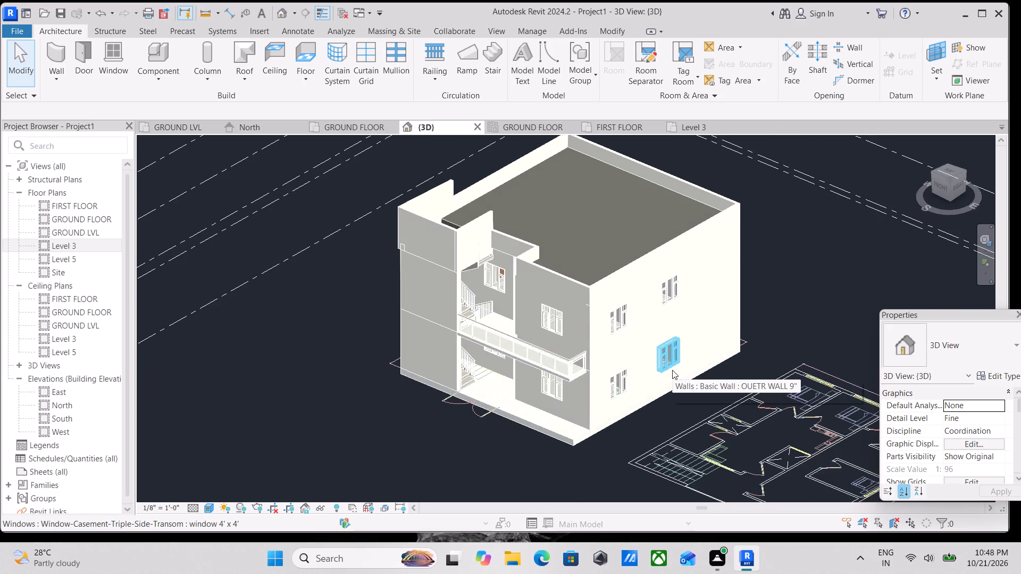
{"action": "scroll", "coordinate": [672, 370], "scroll_direction": "down", "scroll_amount": 1}
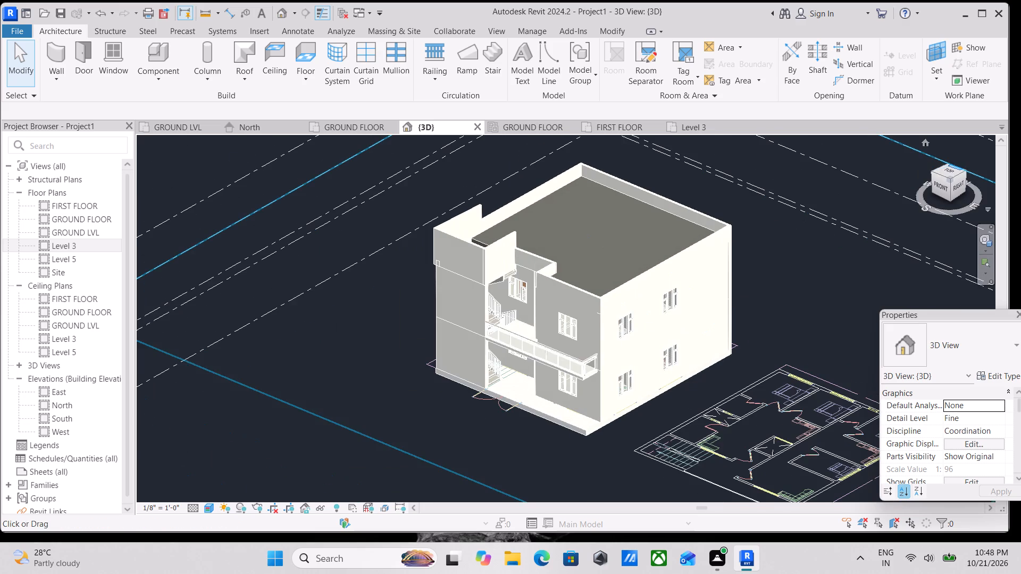
Examine the lobby, the front strip of the marble floor and the staircase in the 3D view from above.
{"action": "left_click", "coordinate": [947, 174]}
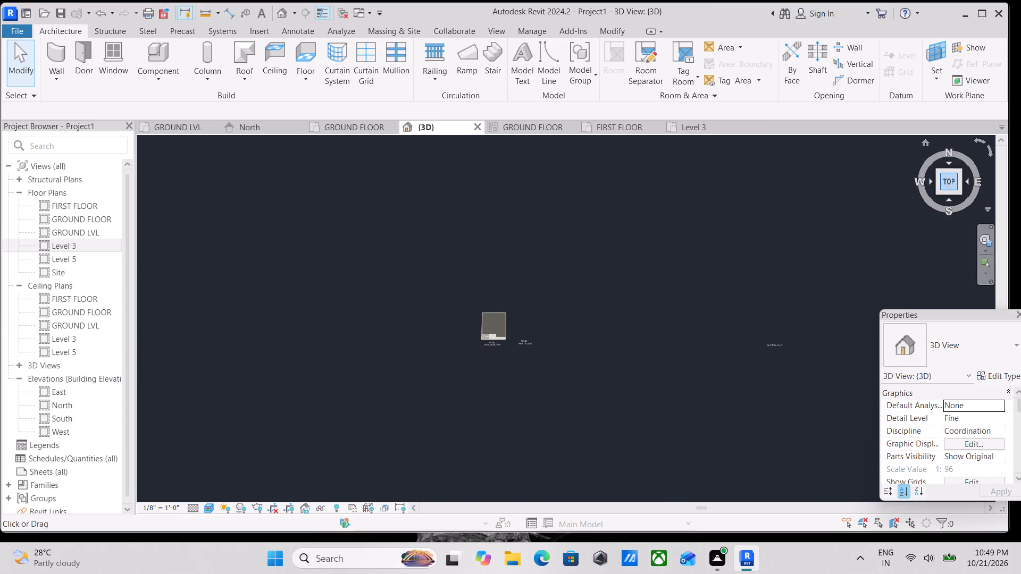
{"action": "scroll", "coordinate": [128, 342], "scroll_direction": "up", "scroll_amount": 3}
{"action": "scroll", "coordinate": [491, 364], "scroll_direction": "up", "scroll_amount": 3}
{"action": "scroll", "coordinate": [483, 321], "scroll_direction": "up", "scroll_amount": 7}
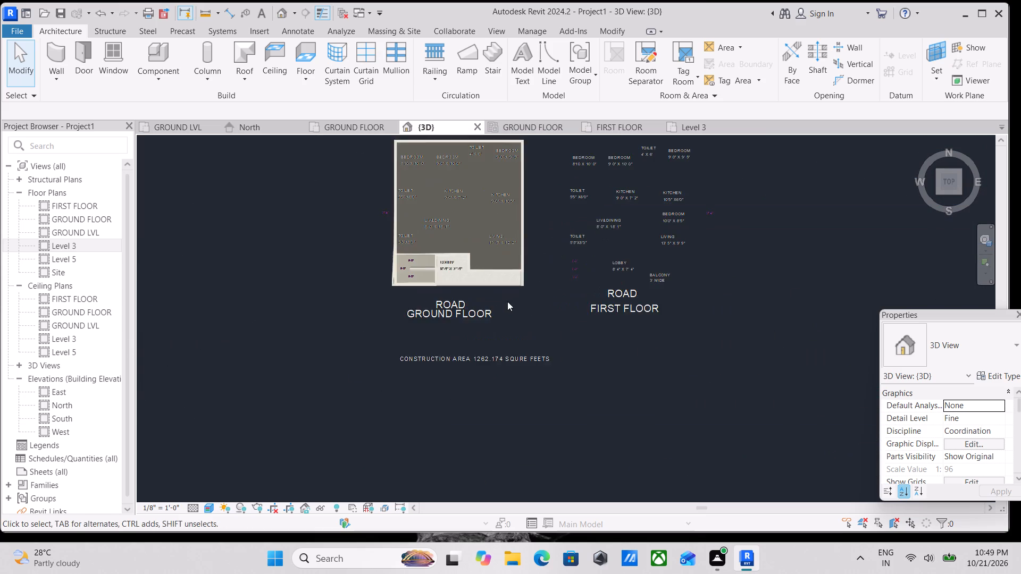
{"action": "scroll", "coordinate": [507, 301], "scroll_direction": "up", "scroll_amount": 9}
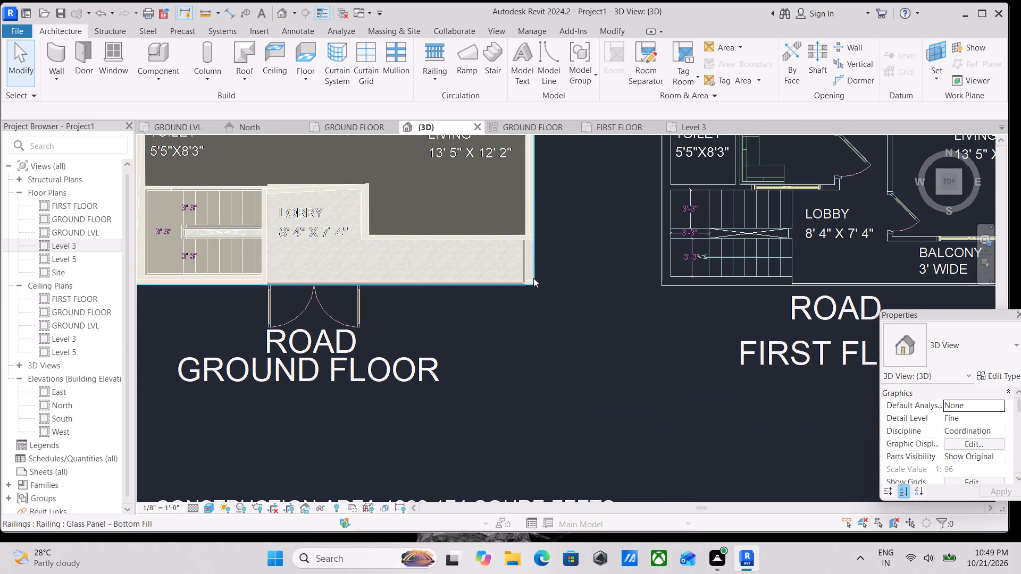
{"action": "left_click", "coordinate": [533, 284]}
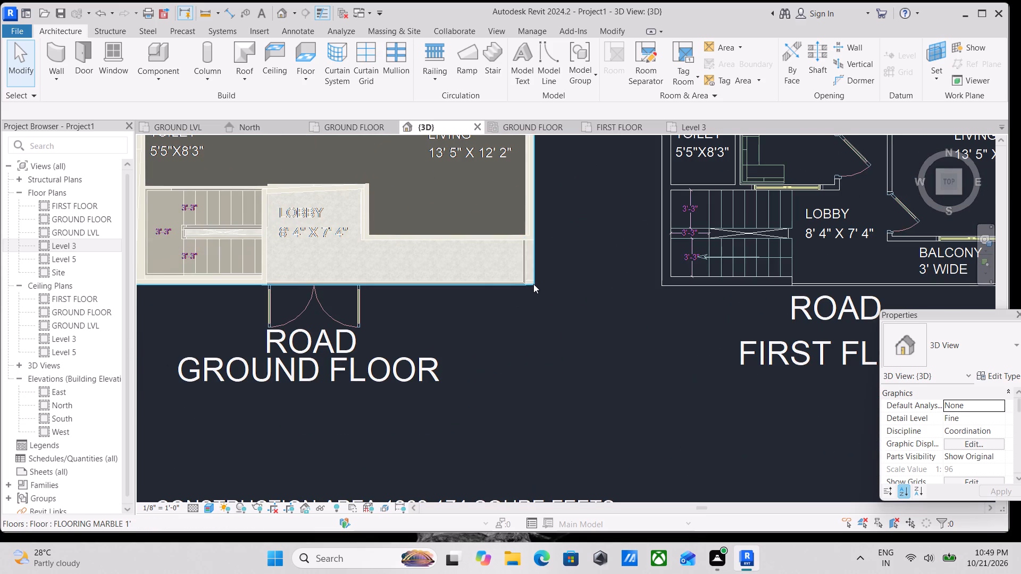
{"action": "middle_click_drag", "start_coordinate": [534, 286], "coordinate": [564, 316]}
{"action": "key", "text": "Escape"}
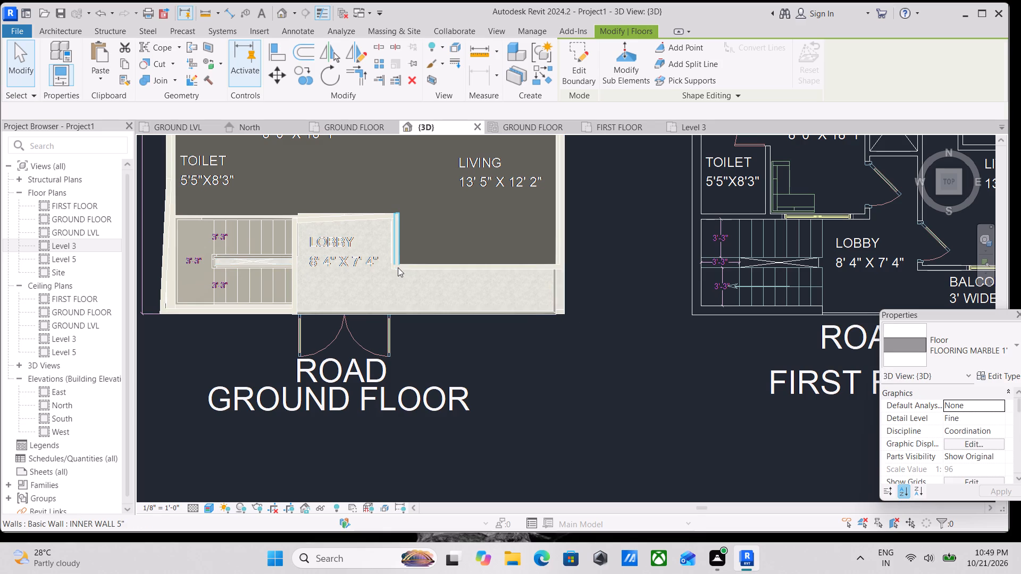
{"action": "middle_click_drag", "start_coordinate": [397, 268], "coordinate": [436, 303]}
{"action": "middle_click_drag", "start_coordinate": [438, 301], "coordinate": [491, 323]}
{"action": "middle_click_drag", "start_coordinate": [507, 357], "coordinate": [531, 407]}
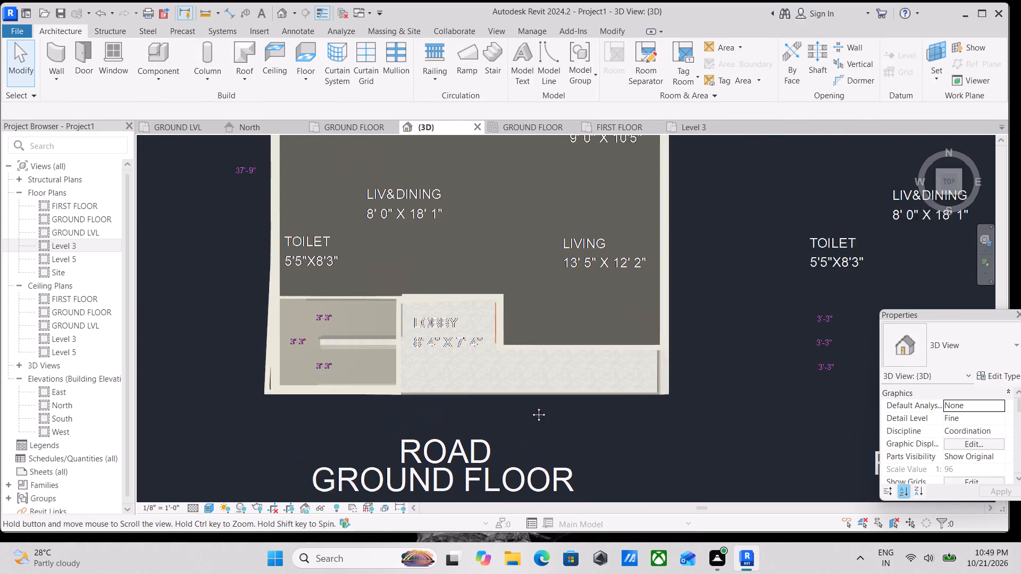
{"action": "middle_click_drag", "start_coordinate": [531, 407], "coordinate": [540, 422]}
{"action": "middle_click_drag", "start_coordinate": [538, 384], "coordinate": [538, 370]}
Set up a new INNER WALL 5" with base constraint GROUND LVL and switch to the GROUND LVL floor plan.
{"action": "type", "text": "wa"}
{"action": "left_click", "coordinate": [991, 409]}
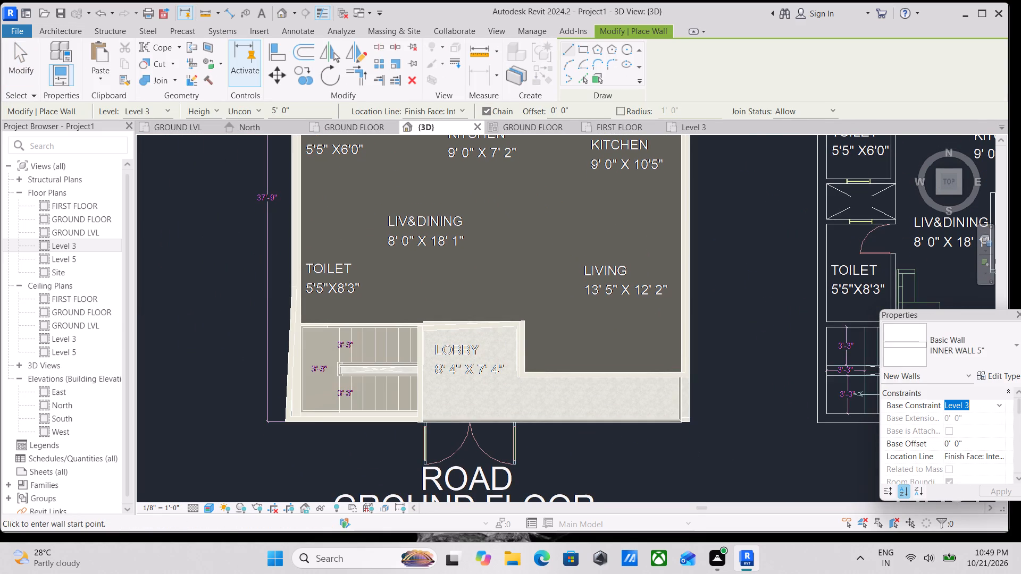
{"action": "left_click", "coordinate": [1000, 407]}
{"action": "scroll", "coordinate": [967, 424], "scroll_direction": "up", "scroll_amount": 1}
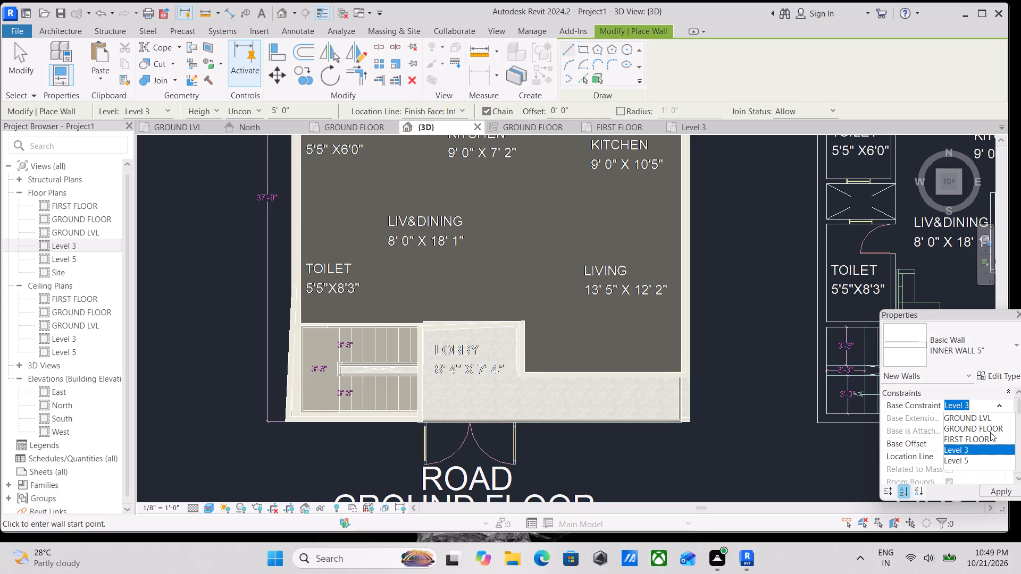
{"action": "left_click", "coordinate": [988, 419]}
{"action": "scroll", "coordinate": [683, 398], "scroll_direction": "up", "scroll_amount": 3}
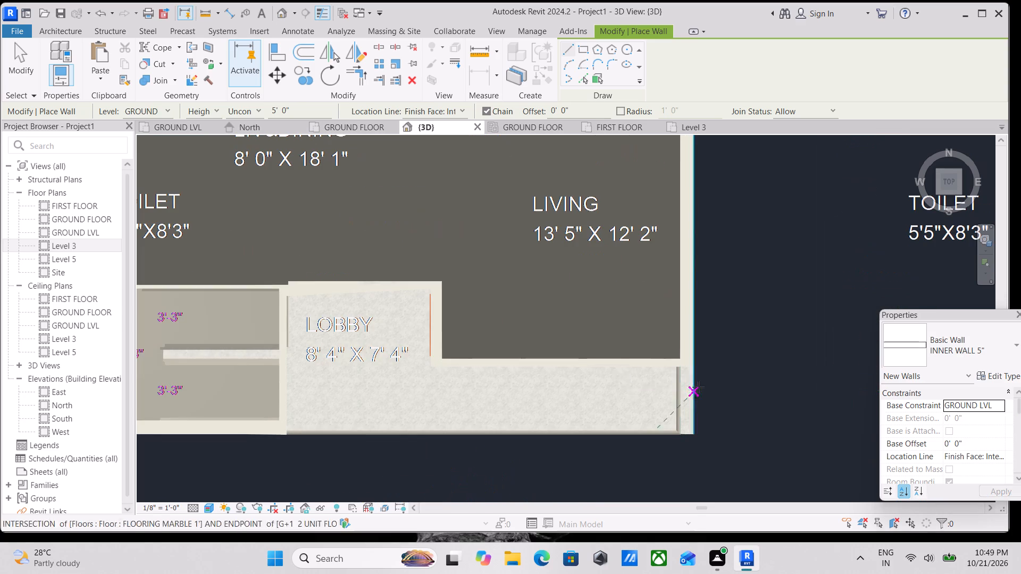
{"action": "left_click", "coordinate": [163, 130]}
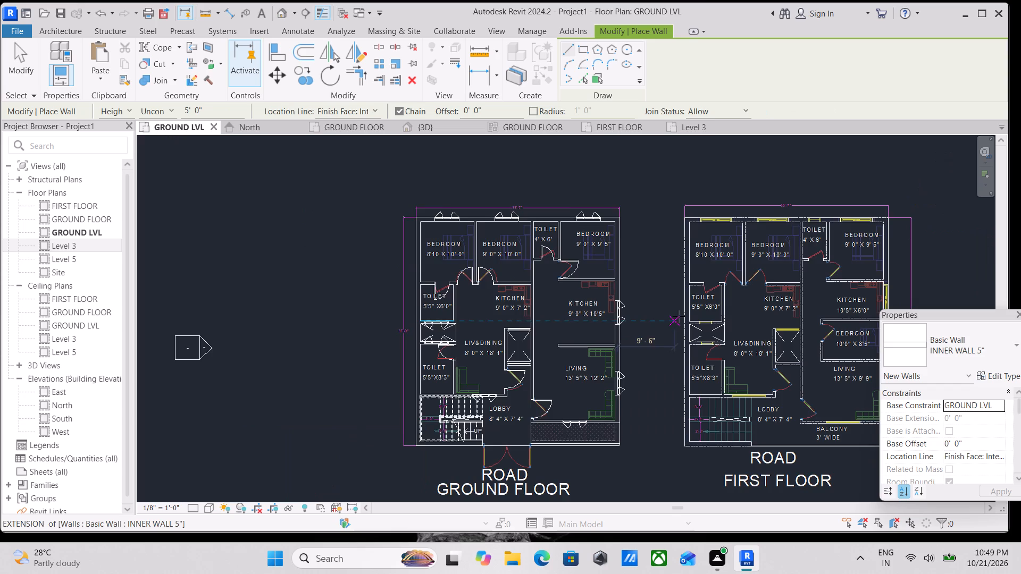
{"action": "middle_click_drag", "start_coordinate": [679, 314], "coordinate": [665, 227]}
{"action": "scroll", "coordinate": [611, 377], "scroll_direction": "up", "scroll_amount": 7}
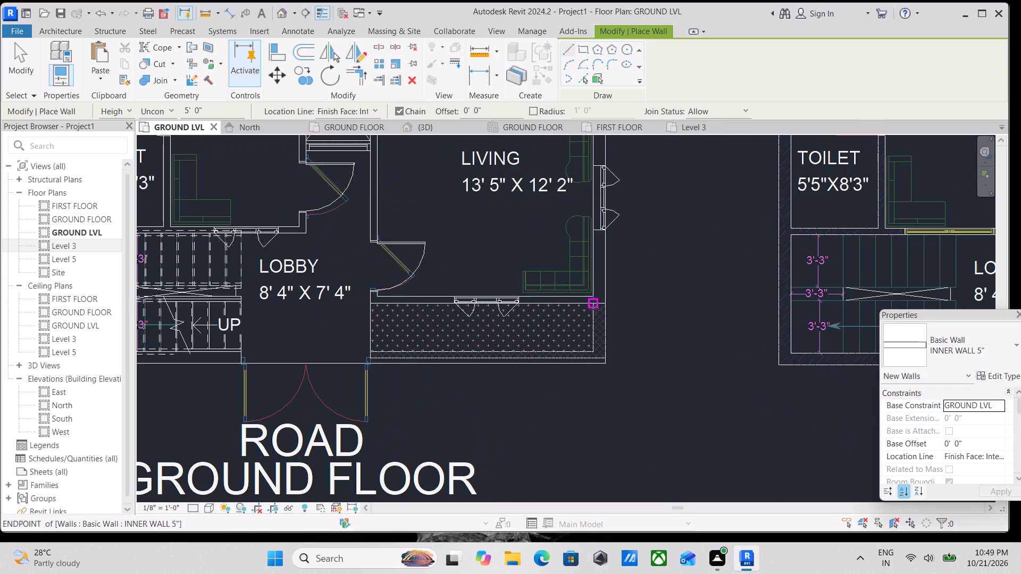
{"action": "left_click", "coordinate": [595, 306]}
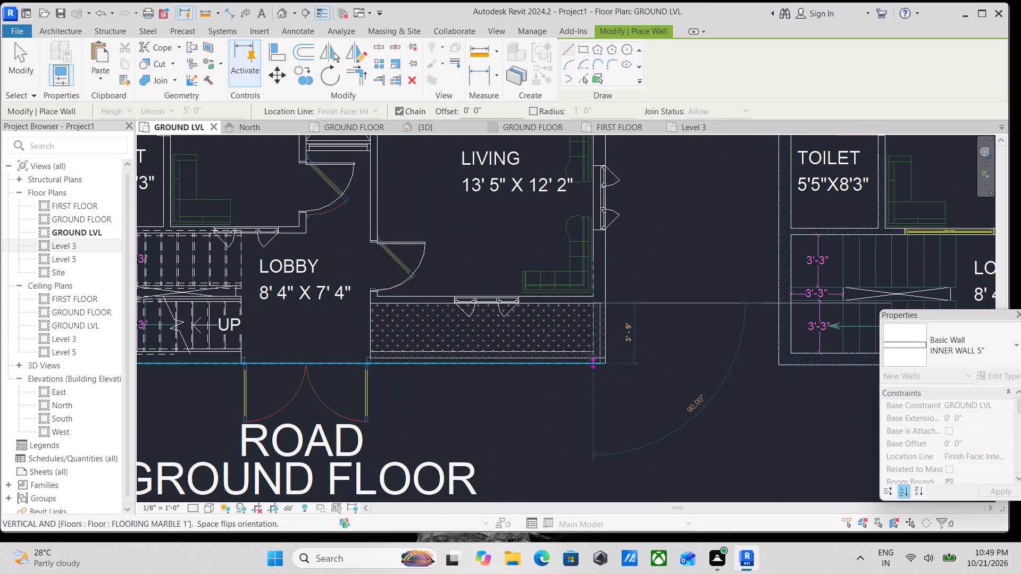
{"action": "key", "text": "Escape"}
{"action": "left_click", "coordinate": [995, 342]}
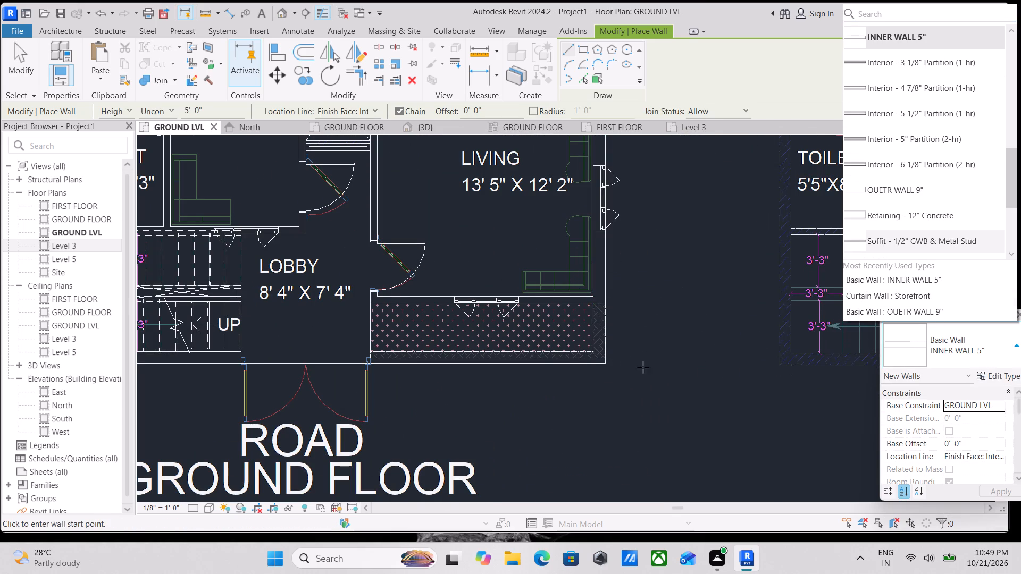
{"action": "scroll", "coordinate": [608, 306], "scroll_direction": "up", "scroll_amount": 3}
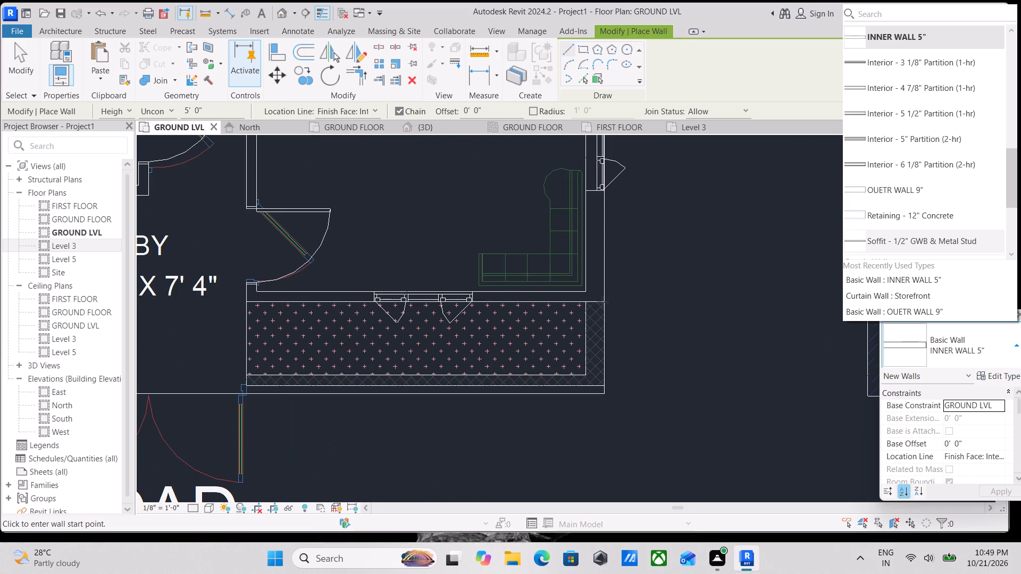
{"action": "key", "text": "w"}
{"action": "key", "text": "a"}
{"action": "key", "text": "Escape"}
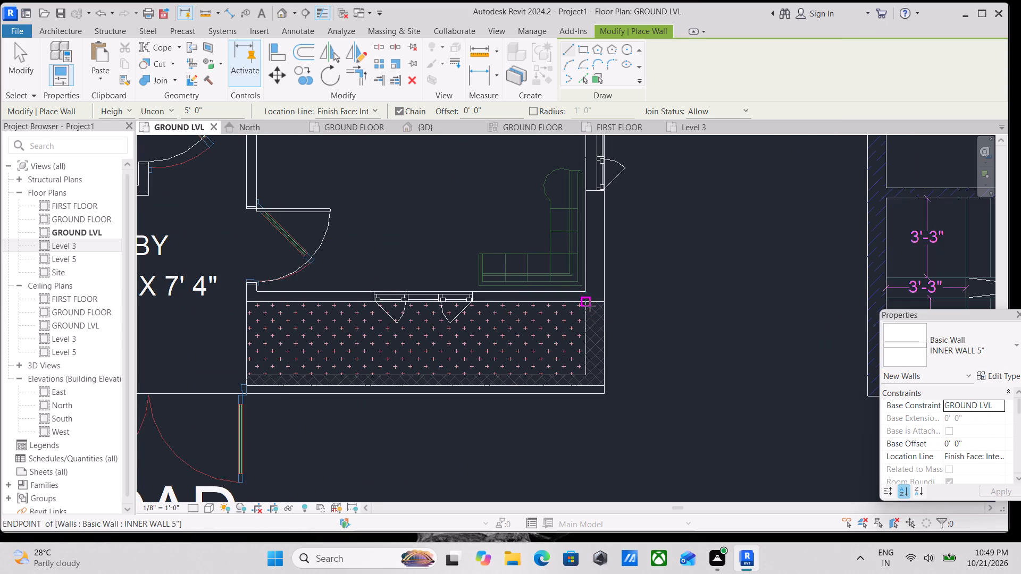
Draw 5' 0" high INNER WALL 5" walls from the living room's front outer corner along the marble floor's front edge to the staircase's outer corner.
{"action": "left_click", "coordinate": [590, 306]}
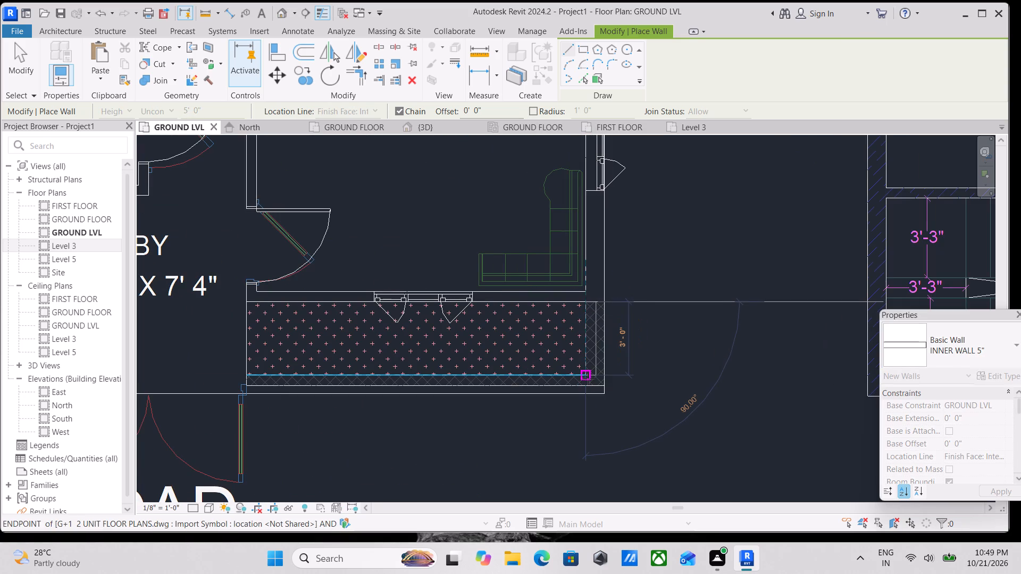
{"action": "left_click", "coordinate": [588, 397]}
{"action": "scroll", "coordinate": [458, 391], "scroll_direction": "down", "scroll_amount": 1}
{"action": "middle_click_drag", "start_coordinate": [458, 391], "coordinate": [764, 366]}
{"action": "scroll", "coordinate": [764, 366], "scroll_direction": "up", "scroll_amount": 1}
{"action": "middle_click_drag", "start_coordinate": [175, 329], "coordinate": [606, 356]}
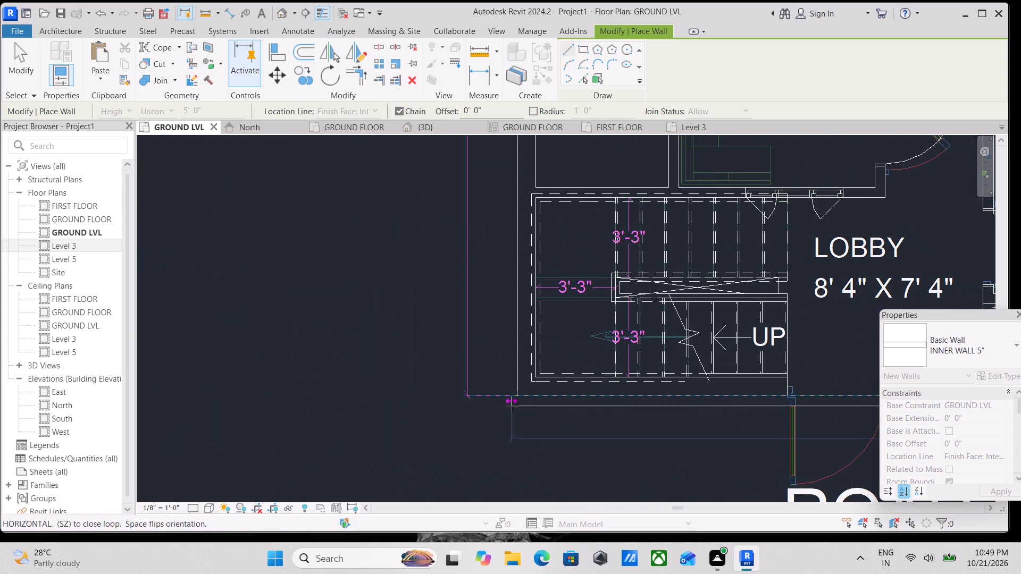
{"action": "left_click", "coordinate": [520, 401]}
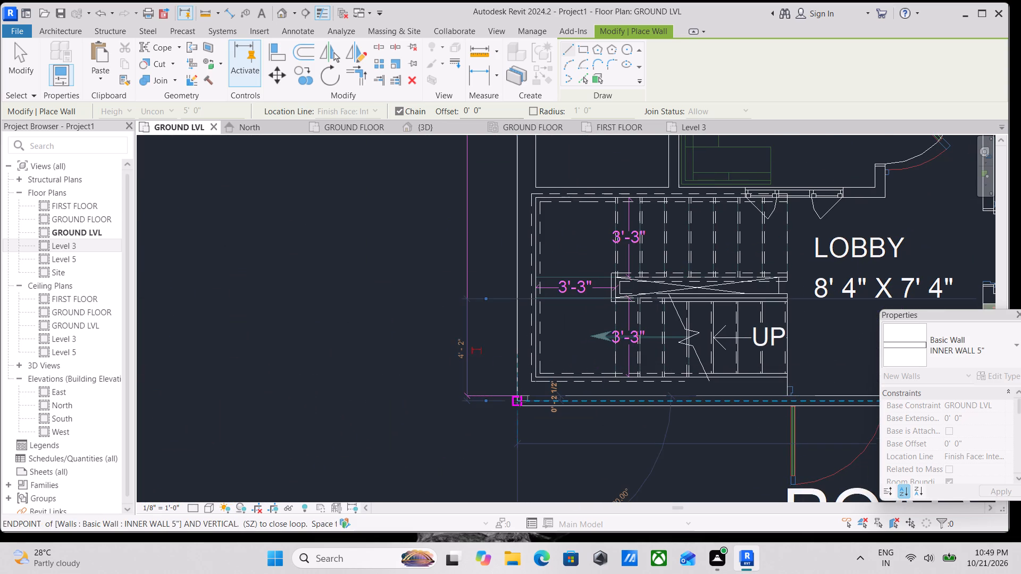
{"action": "key", "text": "Escape"}
{"action": "key", "text": "Escape"}
{"action": "scroll", "coordinate": [523, 411], "scroll_direction": "down", "scroll_amount": 9}
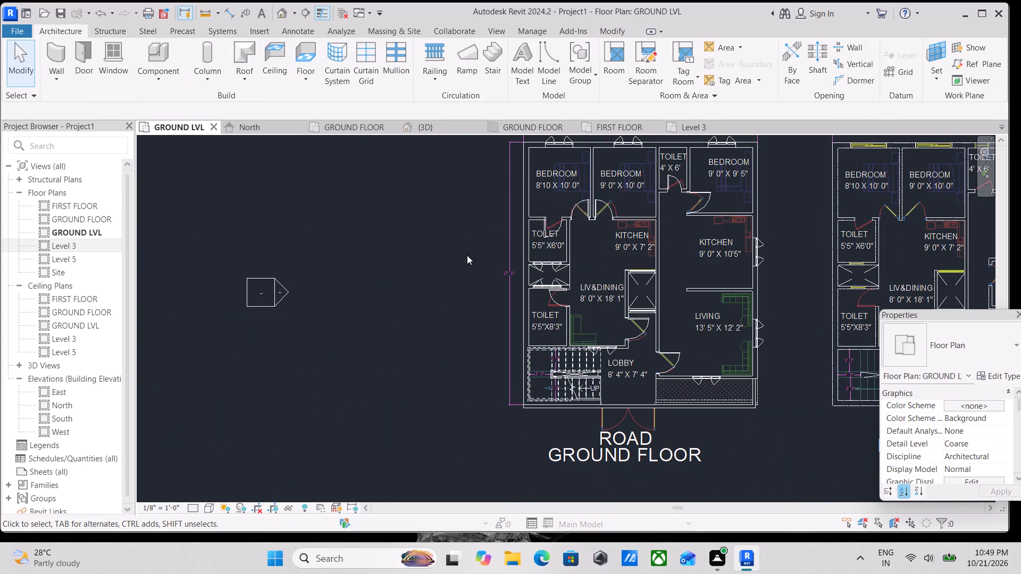
Examine the new low walls around the building's front edge in the 3D view.
{"action": "left_click", "coordinate": [411, 129]}
{"action": "scroll", "coordinate": [484, 309], "scroll_direction": "down", "scroll_amount": 2}
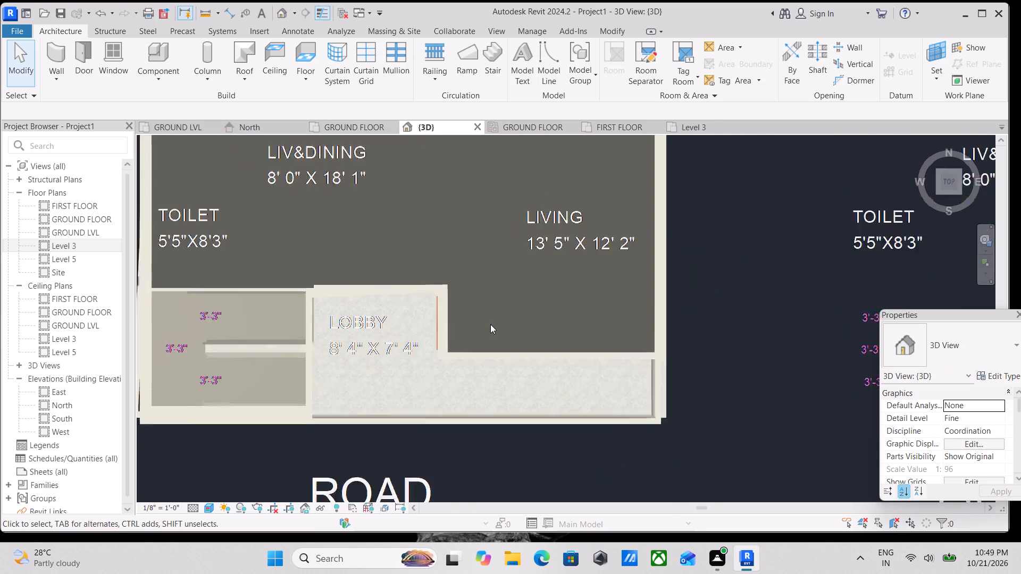
{"action": "scroll", "coordinate": [490, 324], "scroll_direction": "down", "scroll_amount": 5}
{"action": "middle_click_drag", "start_coordinate": [498, 350], "coordinate": [453, 231], "text": "shift"}
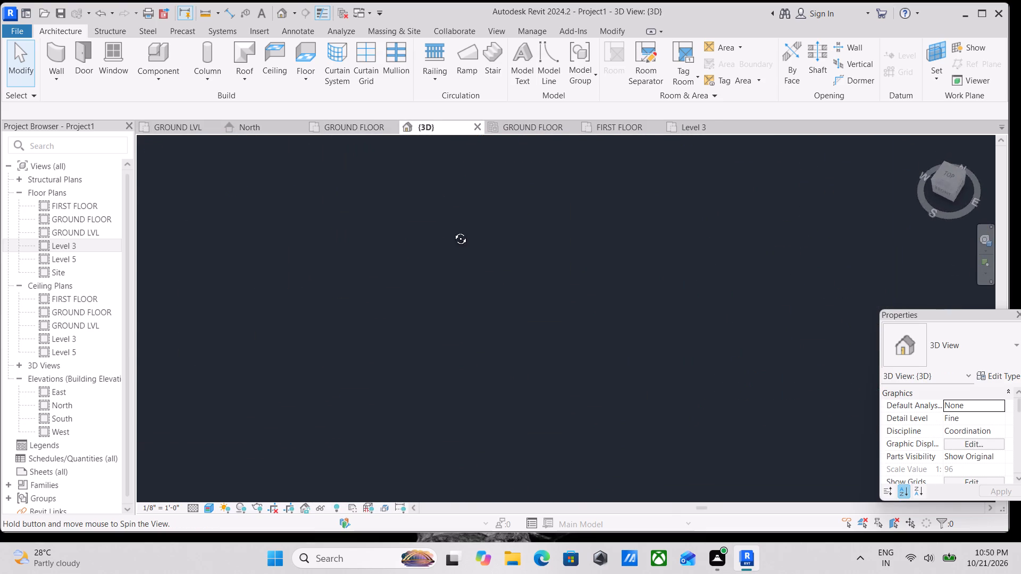
{"action": "middle_click_drag", "start_coordinate": [453, 231], "coordinate": [473, 265], "text": "shift"}
{"action": "middle_click_drag", "start_coordinate": [475, 273], "coordinate": [505, 404]}
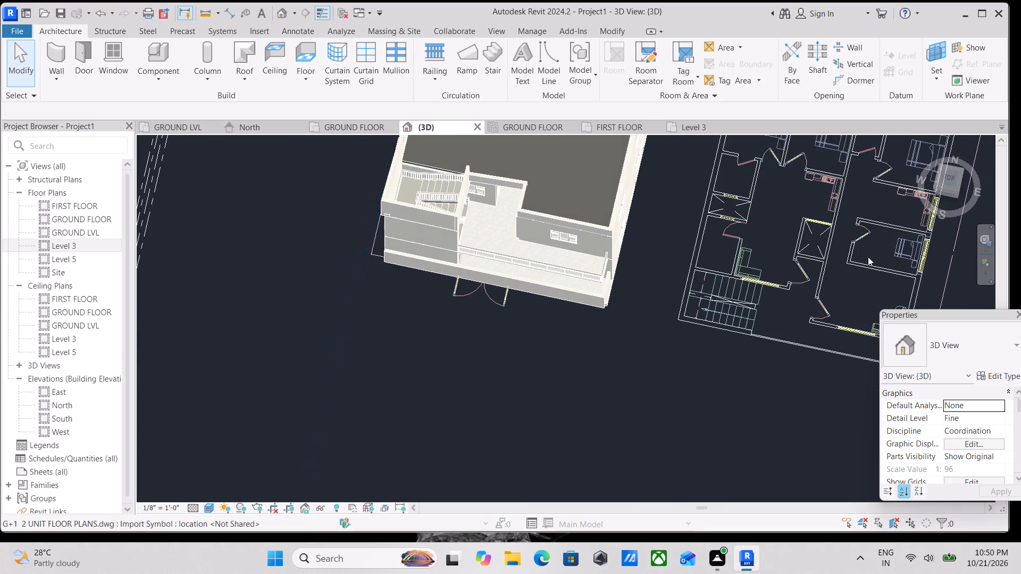
{"action": "left_click", "coordinate": [959, 193]}
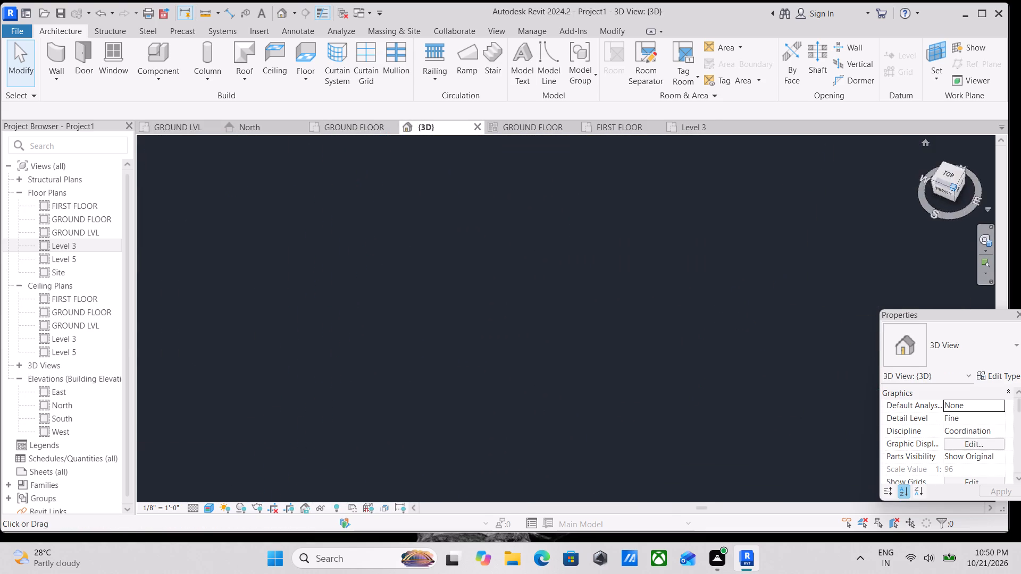
{"action": "scroll", "coordinate": [640, 322], "scroll_direction": "up", "scroll_amount": 3}
{"action": "scroll", "coordinate": [363, 232], "scroll_direction": "up", "scroll_amount": 8}
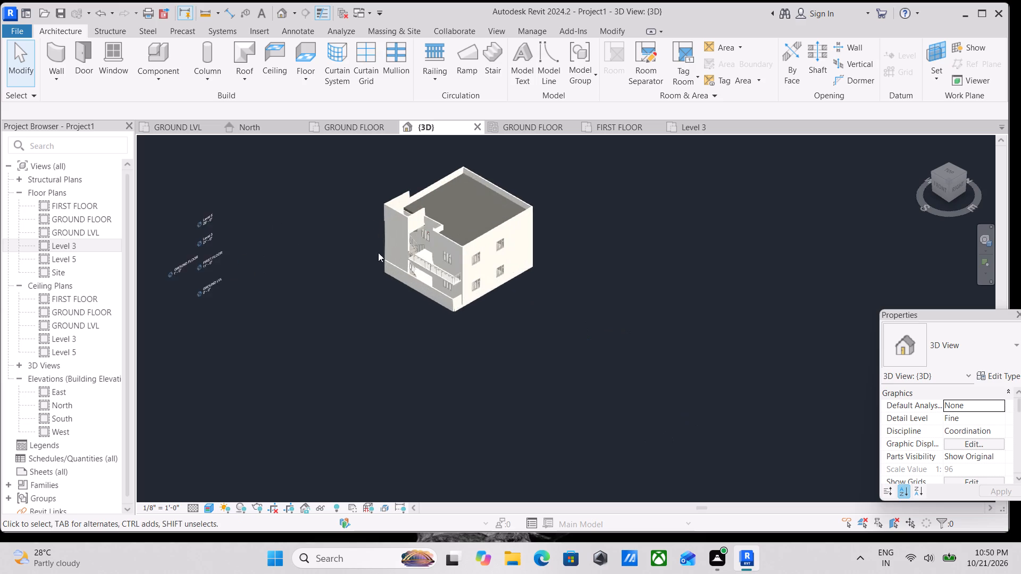
{"action": "scroll", "coordinate": [378, 252], "scroll_direction": "up", "scroll_amount": 7}
{"action": "scroll", "coordinate": [585, 327], "scroll_direction": "up", "scroll_amount": 2}
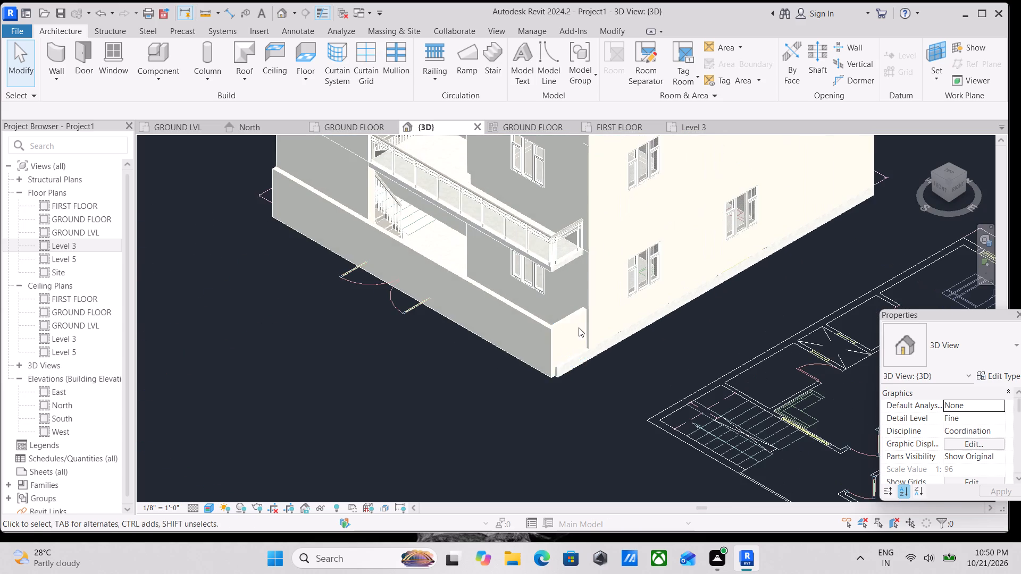
Raise the base of the short side return of the low front wall to the marble plinth's top, a 1' 0" base offset.
{"action": "left_click", "coordinate": [574, 324]}
{"action": "scroll", "coordinate": [591, 345], "scroll_direction": "up", "scroll_amount": 6}
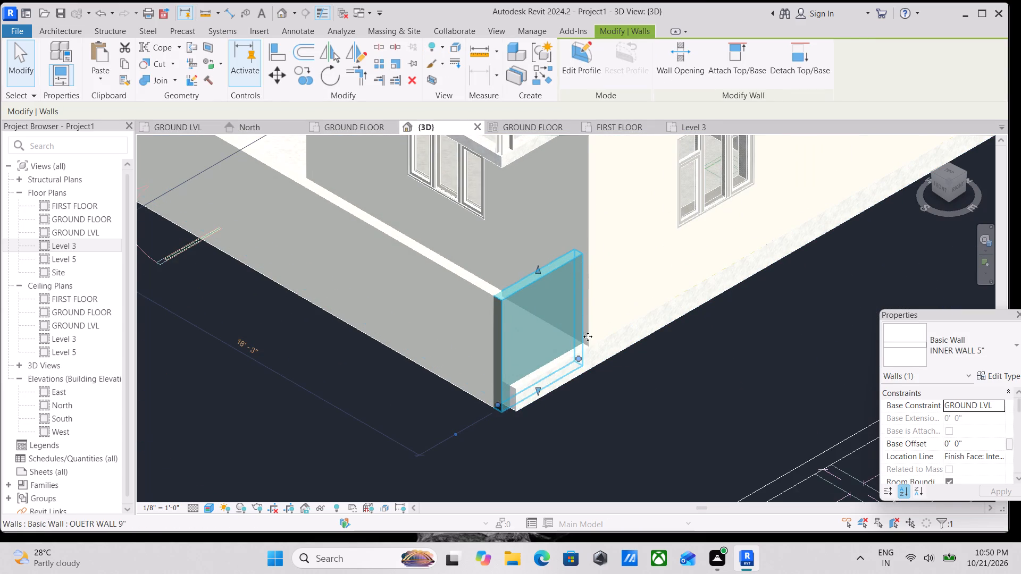
{"action": "scroll", "coordinate": [570, 344], "scroll_direction": "down", "scroll_amount": 2}
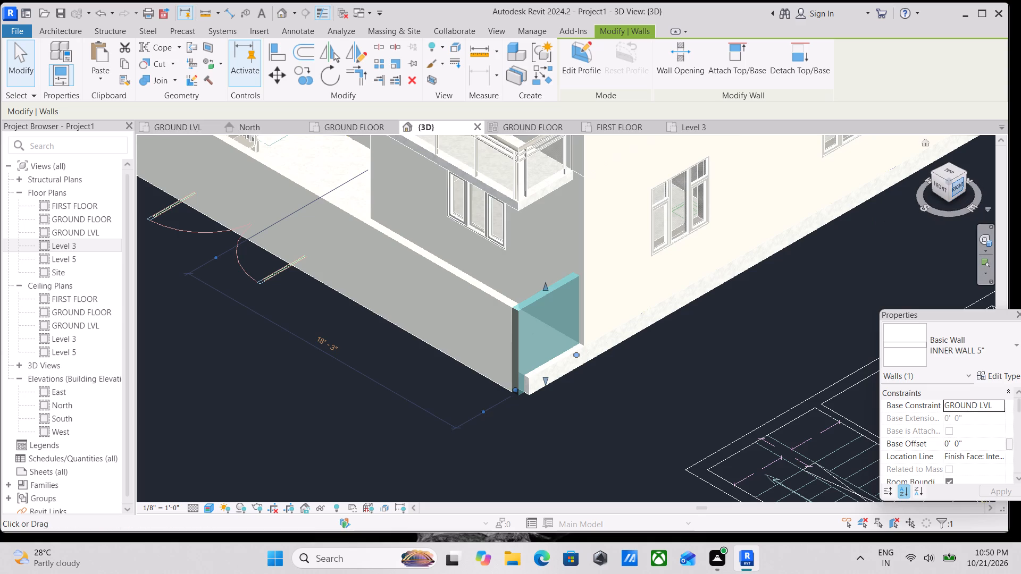
{"action": "left_click", "coordinate": [956, 184]}
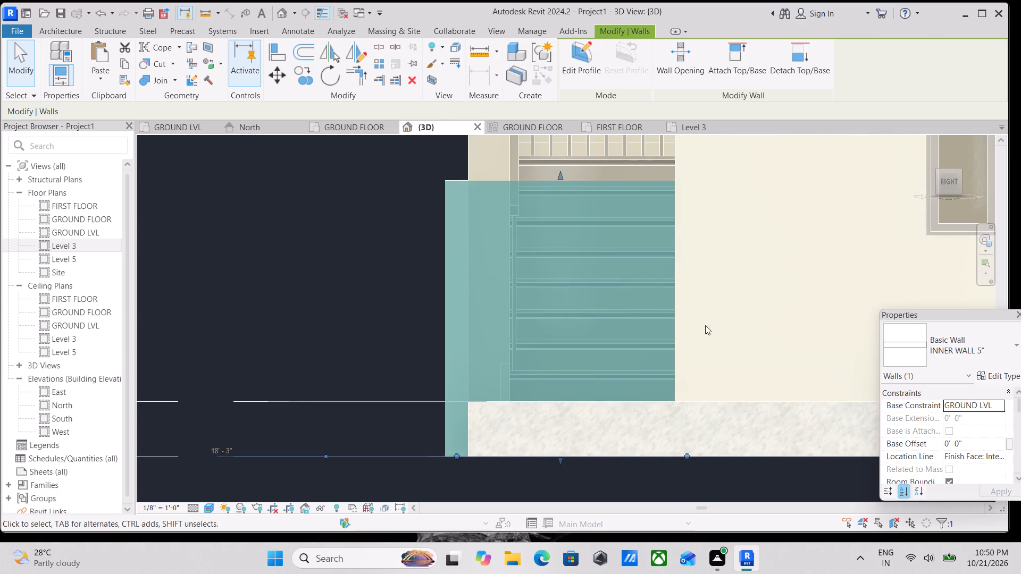
{"action": "scroll", "coordinate": [698, 325], "scroll_direction": "down", "scroll_amount": 1}
{"action": "middle_click_drag", "start_coordinate": [698, 325], "coordinate": [702, 343]}
{"action": "scroll", "coordinate": [702, 343], "scroll_direction": "down", "scroll_amount": 1}
{"action": "scroll", "coordinate": [702, 343], "scroll_direction": "up", "scroll_amount": 1}
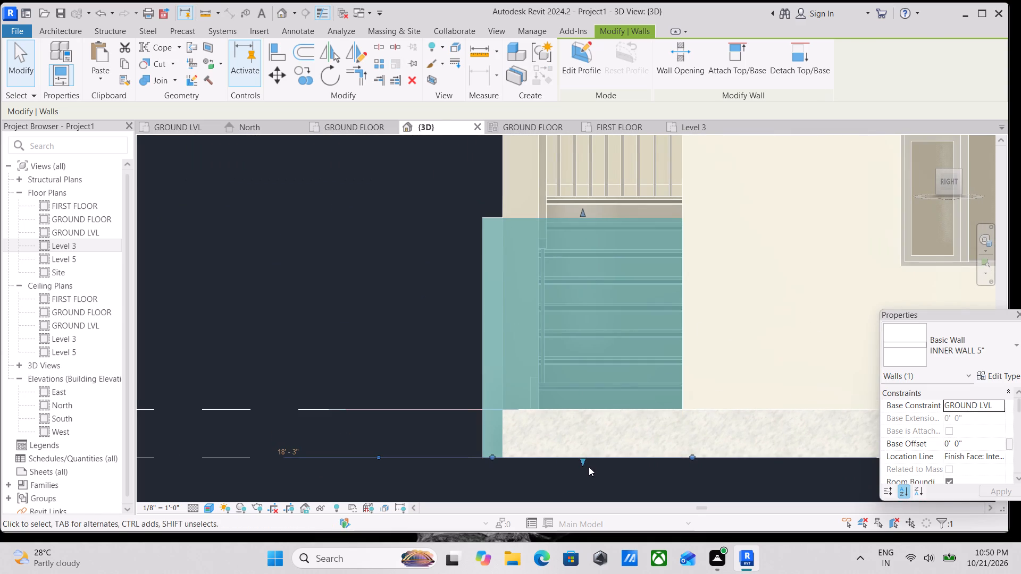
{"action": "left_click_drag", "start_coordinate": [585, 463], "coordinate": [585, 414]}
{"action": "scroll", "coordinate": [588, 415], "scroll_direction": "down", "scroll_amount": 1}
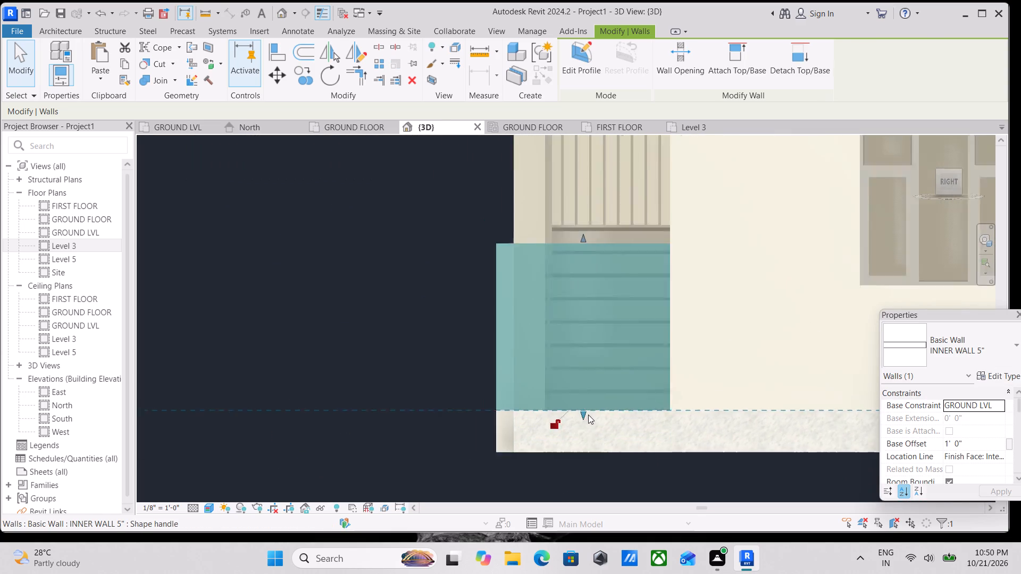
Examine the raised side return of the low front wall and its junction with the marble plinth from several sides in 3D.
{"action": "scroll", "coordinate": [588, 415], "scroll_direction": "down", "scroll_amount": 5}
{"action": "key", "text": "Escape"}
{"action": "scroll", "coordinate": [588, 415], "scroll_direction": "down", "scroll_amount": 2}
{"action": "middle_click_drag", "start_coordinate": [585, 400], "coordinate": [630, 422], "text": "shift"}
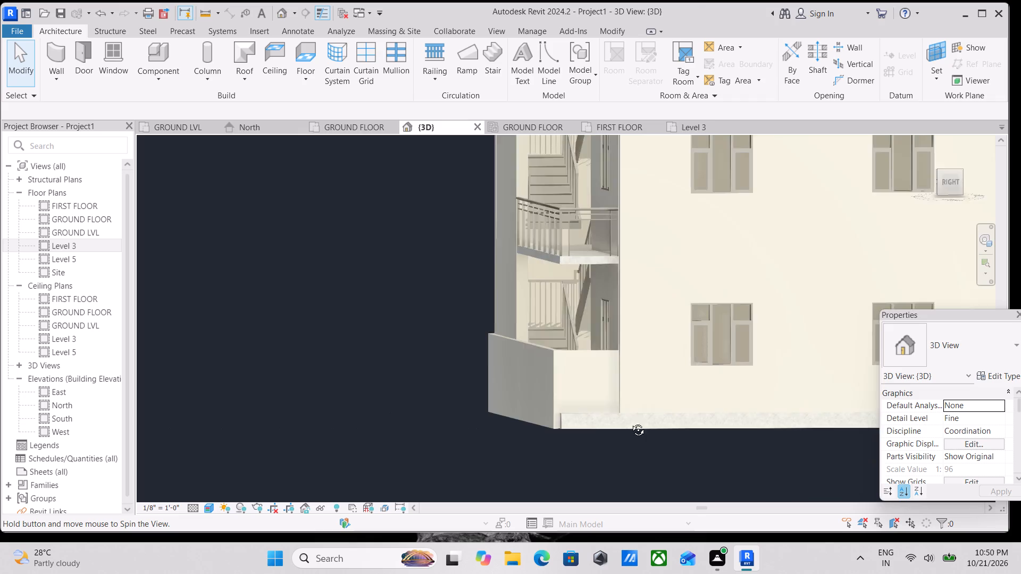
{"action": "middle_click_drag", "start_coordinate": [630, 422], "coordinate": [725, 512], "text": "shift"}
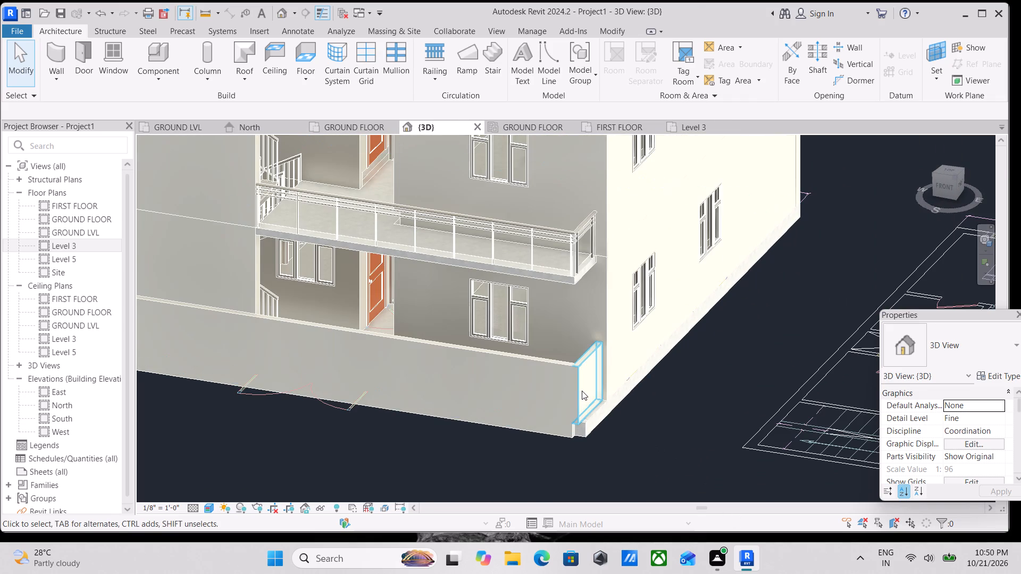
{"action": "left_click", "coordinate": [582, 391]}
{"action": "scroll", "coordinate": [578, 423], "scroll_direction": "up", "scroll_amount": 3}
{"action": "scroll", "coordinate": [581, 423], "scroll_direction": "down", "scroll_amount": 2}
{"action": "key", "text": "Escape"}
{"action": "scroll", "coordinate": [570, 402], "scroll_direction": "down", "scroll_amount": 2}
{"action": "middle_click_drag", "start_coordinate": [570, 402], "coordinate": [754, 446]}
{"action": "middle_click_drag", "start_coordinate": [651, 413], "coordinate": [658, 415]}
{"action": "scroll", "coordinate": [600, 394], "scroll_direction": "down", "scroll_amount": 2}
{"action": "middle_click_drag", "start_coordinate": [600, 394], "coordinate": [600, 394]}
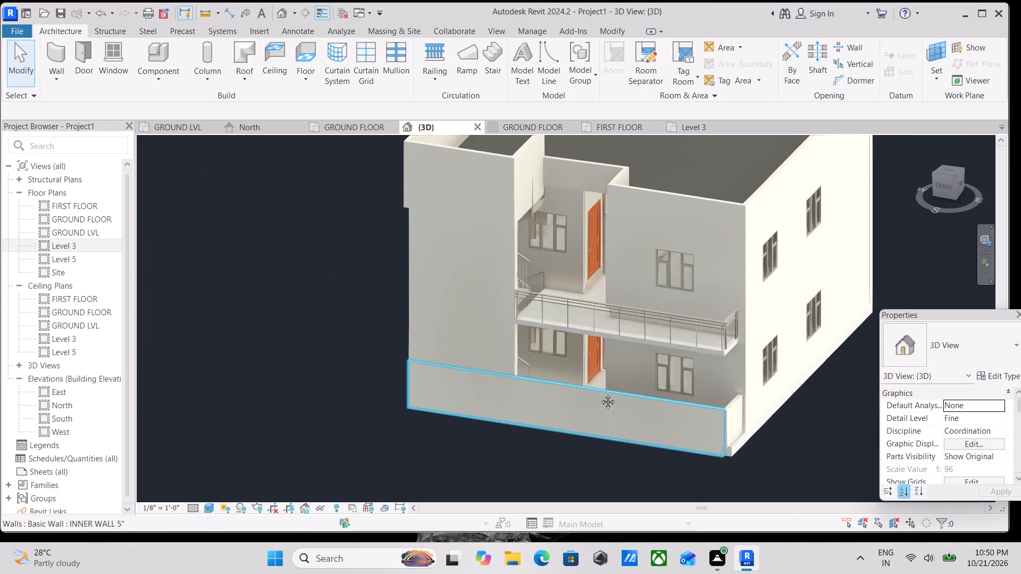
{"action": "middle_click_drag", "start_coordinate": [600, 394], "coordinate": [649, 440]}
{"action": "middle_click_drag", "start_coordinate": [649, 440], "coordinate": [650, 389]}
{"action": "middle_click_drag", "start_coordinate": [777, 438], "coordinate": [777, 437]}
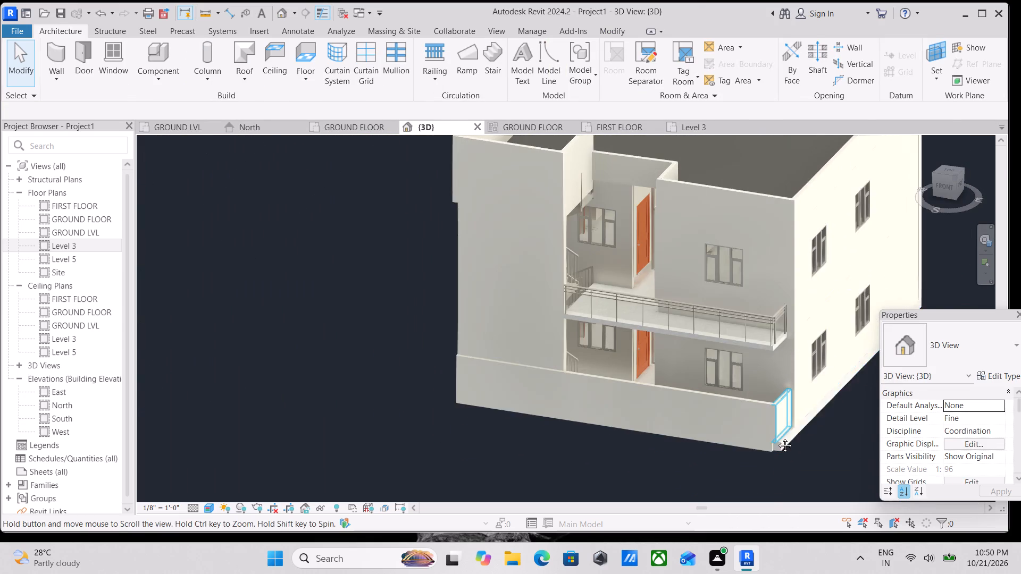
{"action": "middle_click_drag", "start_coordinate": [777, 437], "coordinate": [672, 420]}
{"action": "scroll", "coordinate": [672, 420], "scroll_direction": "up", "scroll_amount": 13}
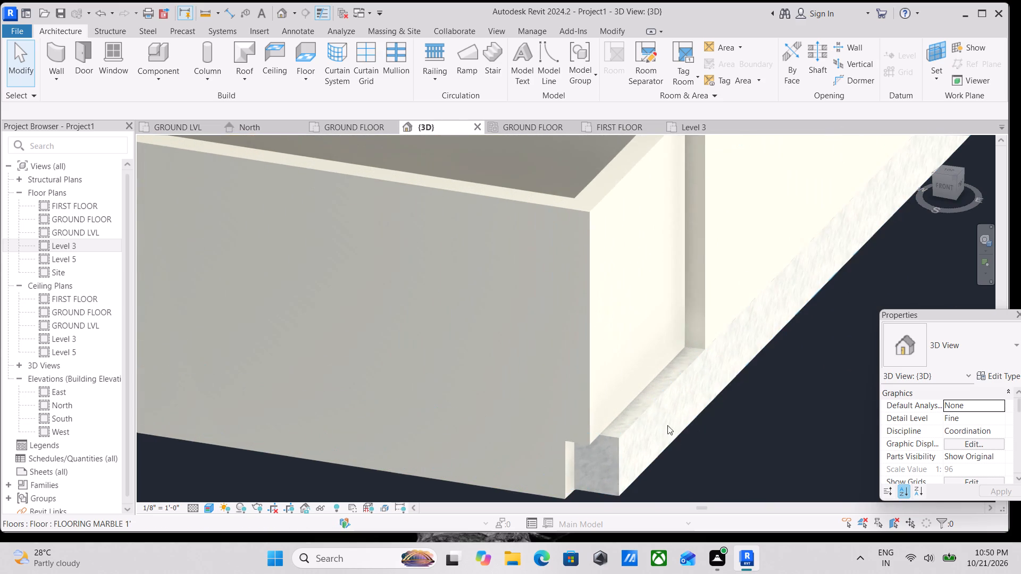
Delete the short side return of the low front wall at the living room corner.
{"action": "scroll", "coordinate": [591, 250], "scroll_direction": "down", "scroll_amount": 2}
{"action": "middle_click_drag", "start_coordinate": [591, 255], "coordinate": [622, 317]}
{"action": "left_click", "coordinate": [621, 275]}
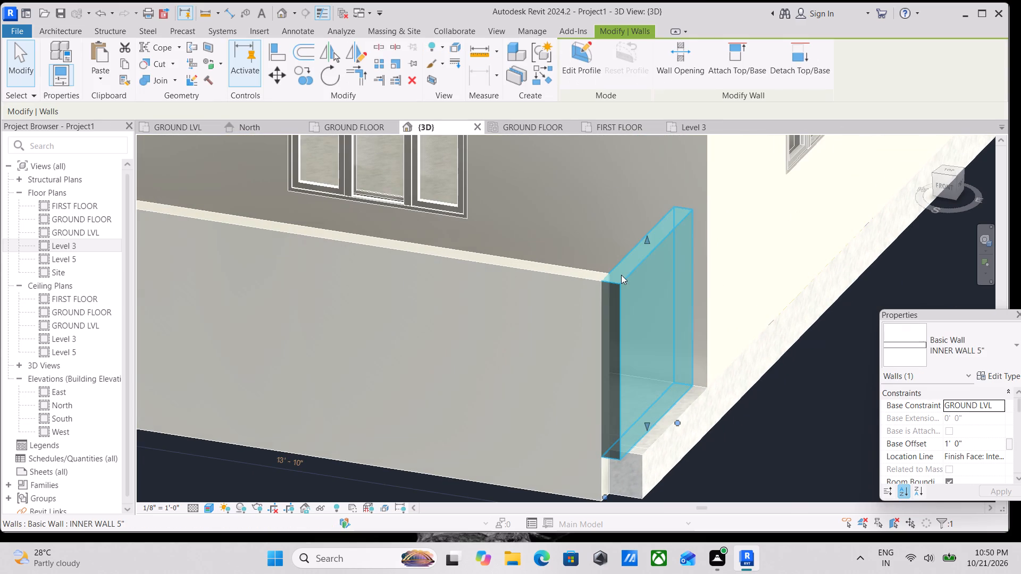
{"action": "right_click", "coordinate": [621, 275]}
{"action": "left_click", "coordinate": [660, 328]}
{"action": "scroll", "coordinate": [660, 328], "scroll_direction": "down", "scroll_amount": 3}
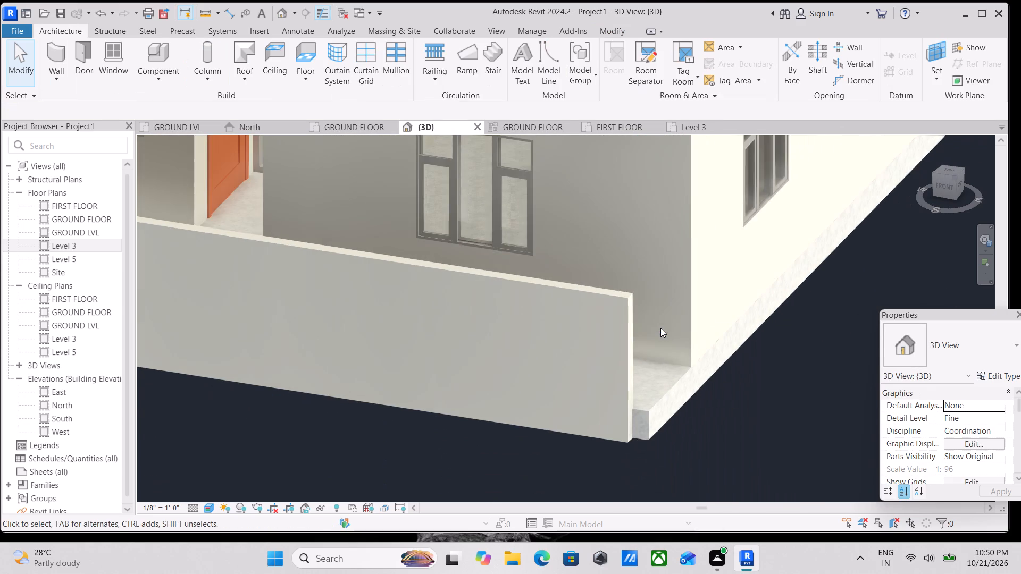
Switch from the 3D view to the GROUND LVL floor plan.
{"action": "scroll", "coordinate": [568, 240], "scroll_direction": "down", "scroll_amount": 2}
{"action": "middle_click_drag", "start_coordinate": [571, 245], "coordinate": [691, 330]}
{"action": "scroll", "coordinate": [687, 326], "scroll_direction": "down", "scroll_amount": 2}
{"action": "middle_click_drag", "start_coordinate": [687, 326], "coordinate": [744, 364]}
{"action": "scroll", "coordinate": [744, 364], "scroll_direction": "up", "scroll_amount": 1}
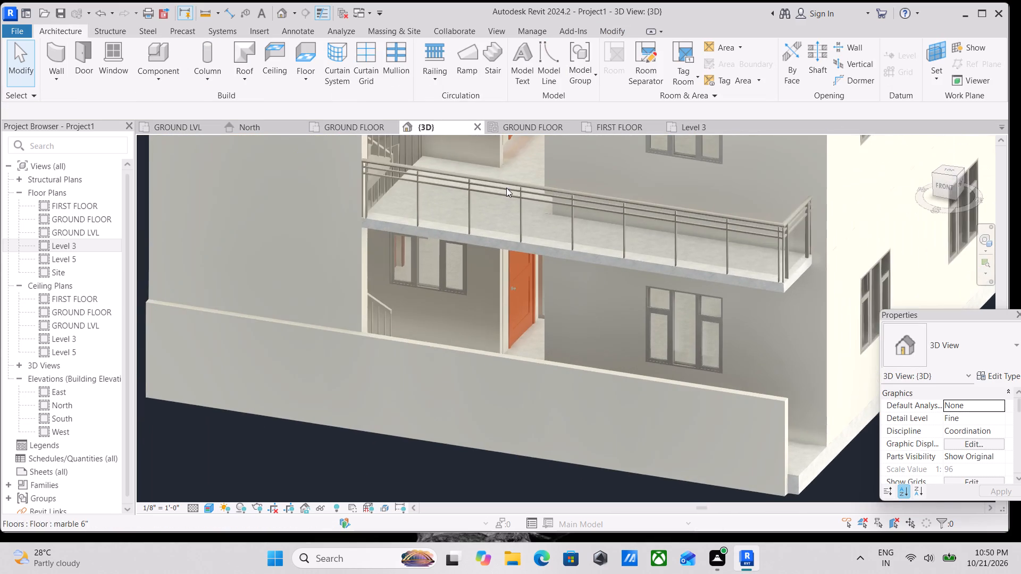
{"action": "left_click", "coordinate": [208, 129]}
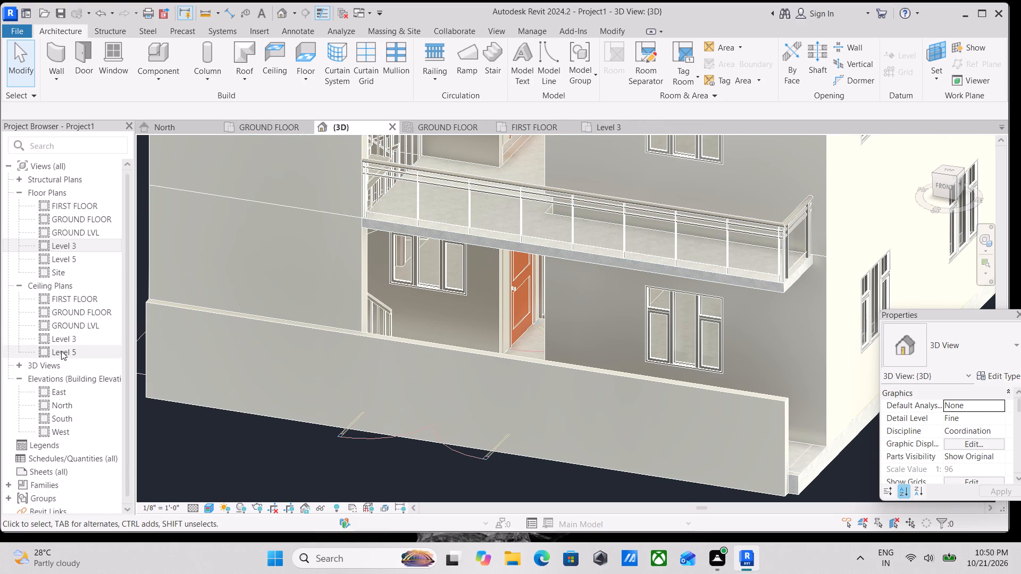
{"action": "double_click", "coordinate": [64, 320]}
{"action": "scroll", "coordinate": [412, 354], "scroll_direction": "up", "scroll_amount": 2}
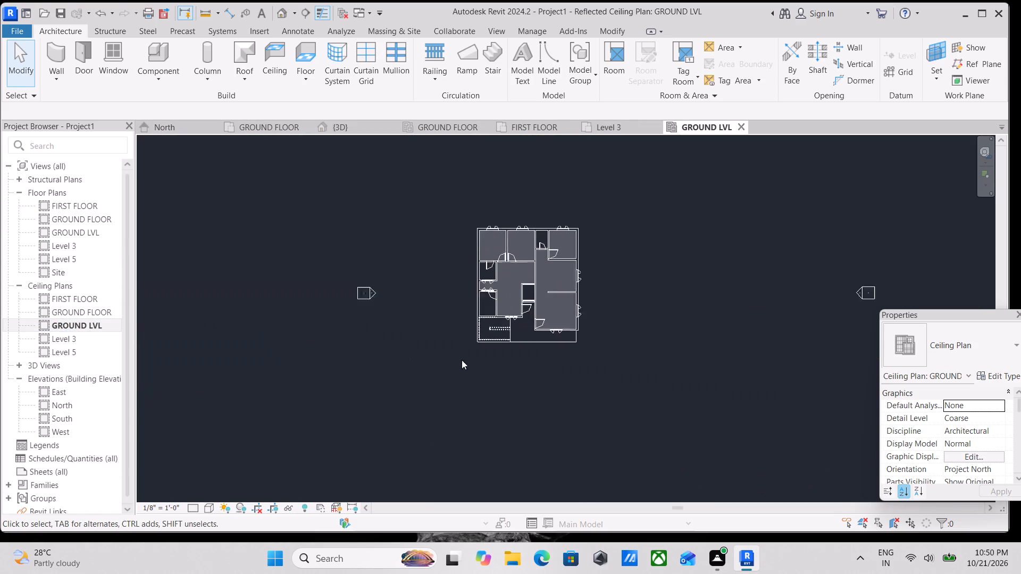
{"action": "scroll", "coordinate": [462, 360], "scroll_direction": "up", "scroll_amount": 8}
{"action": "scroll", "coordinate": [647, 310], "scroll_direction": "down", "scroll_amount": 3}
{"action": "middle_click_drag", "start_coordinate": [647, 310], "coordinate": [668, 427]}
{"action": "scroll", "coordinate": [668, 427], "scroll_direction": "up", "scroll_amount": 1}
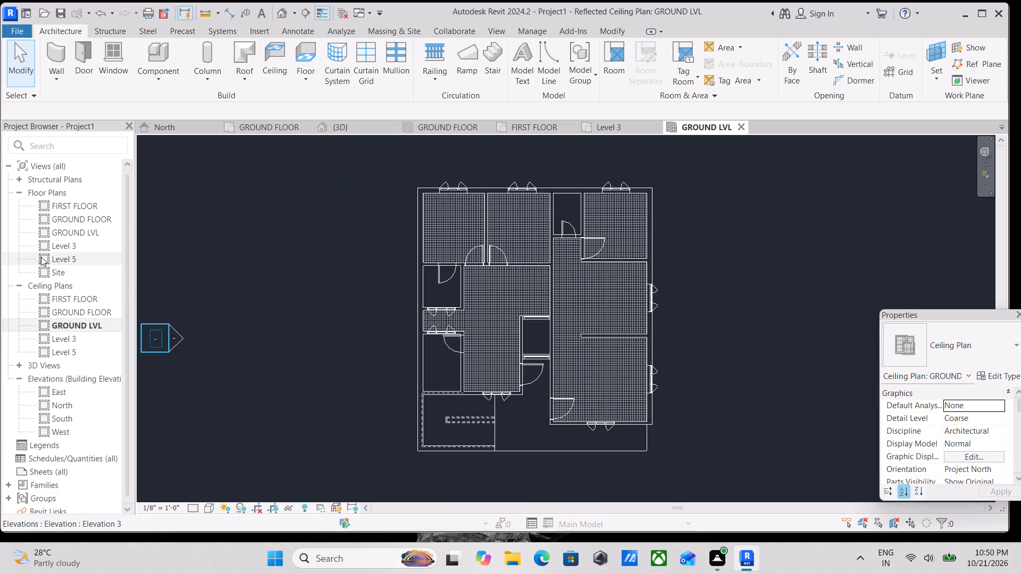
{"action": "double_click", "coordinate": [57, 231]}
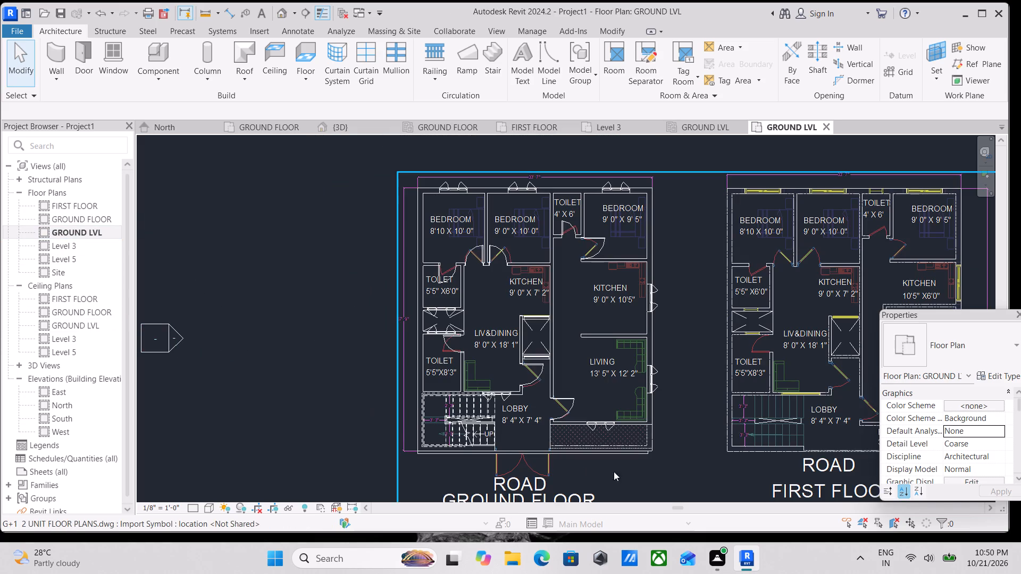
Extend the living-room-side end of the low front wall to the marble floor's outer edge, about 33' 7" long overall.
{"action": "middle_click_drag", "start_coordinate": [645, 446], "coordinate": [616, 405]}
{"action": "scroll", "coordinate": [618, 417], "scroll_direction": "up", "scroll_amount": 5}
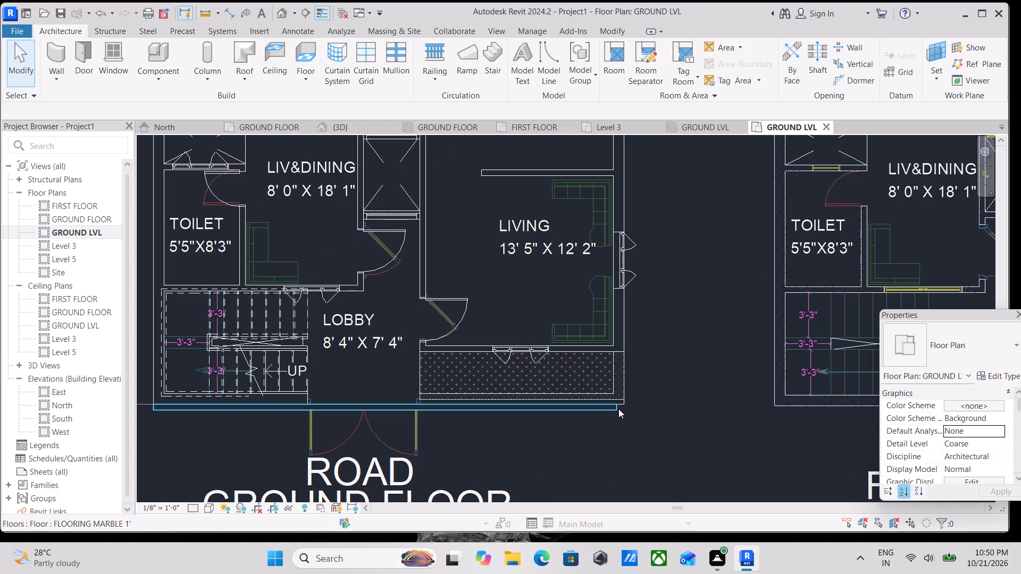
{"action": "left_click", "coordinate": [614, 408]}
{"action": "left_click_drag", "start_coordinate": [617, 407], "coordinate": [624, 407]}
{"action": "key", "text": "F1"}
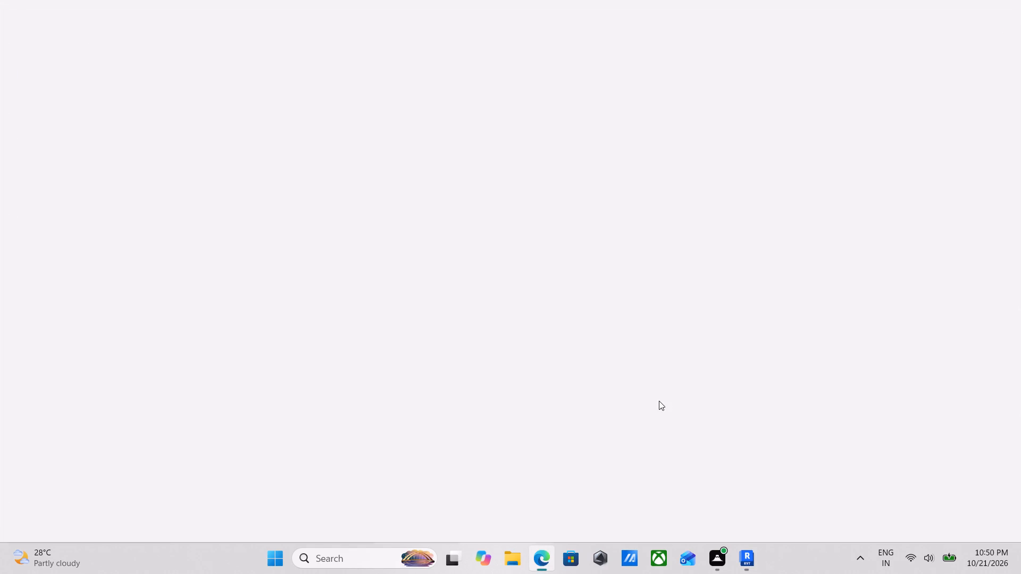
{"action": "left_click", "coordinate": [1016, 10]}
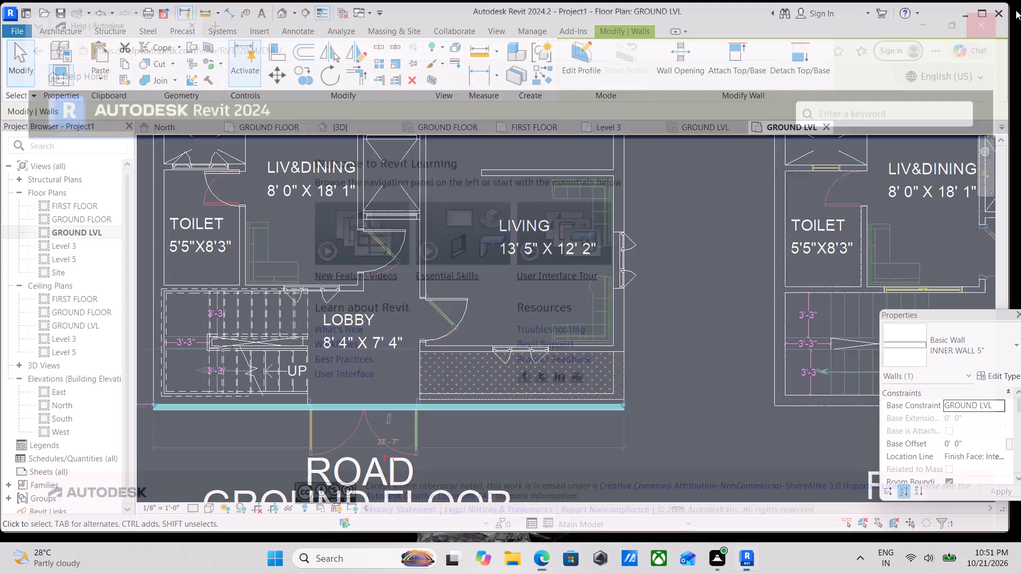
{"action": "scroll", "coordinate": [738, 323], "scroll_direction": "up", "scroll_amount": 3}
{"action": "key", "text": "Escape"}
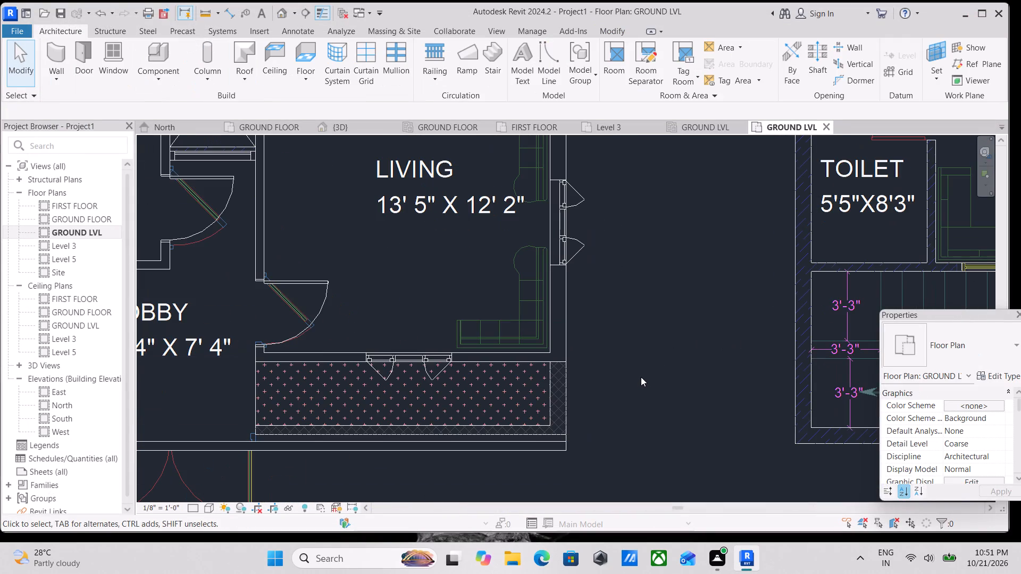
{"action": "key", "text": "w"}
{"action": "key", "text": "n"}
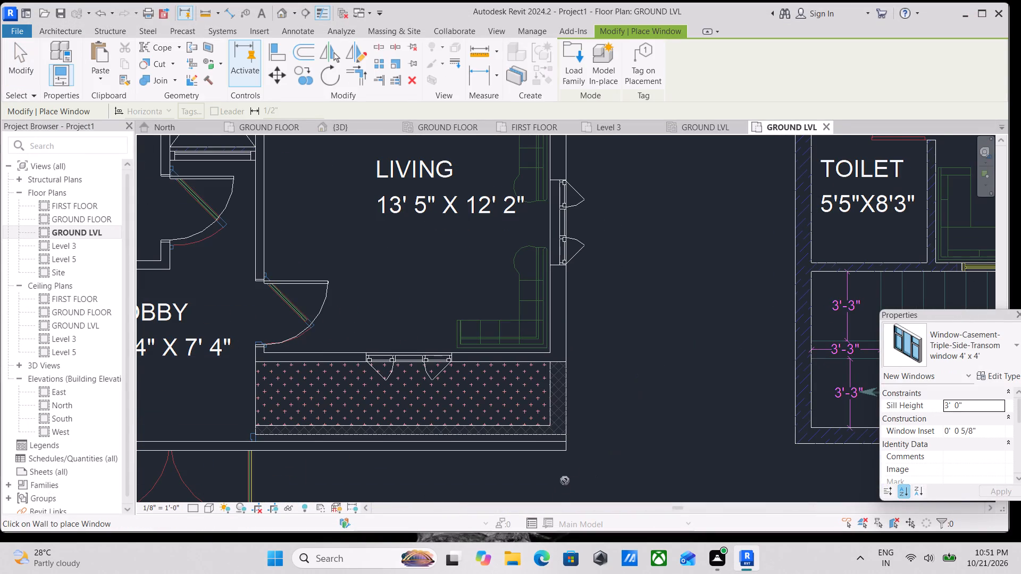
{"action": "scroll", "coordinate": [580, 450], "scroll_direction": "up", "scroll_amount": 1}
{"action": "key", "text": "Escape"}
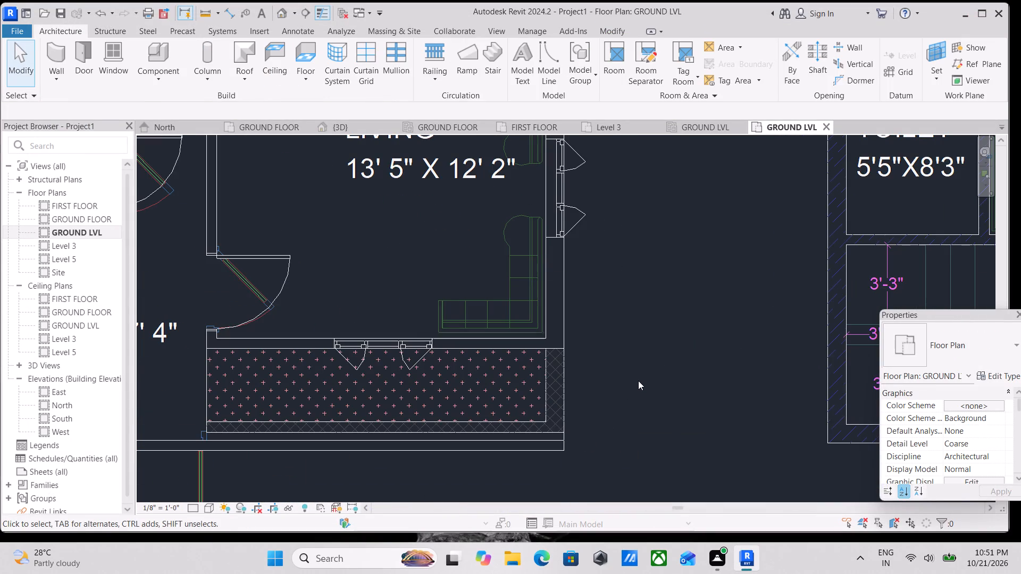
Draw a 5' 0" high INNER WALL 5" return about 3' 11 1/2" long, outside the marble edge, from the front wall's end to the living room corner.
{"action": "type", "text": "wa"}
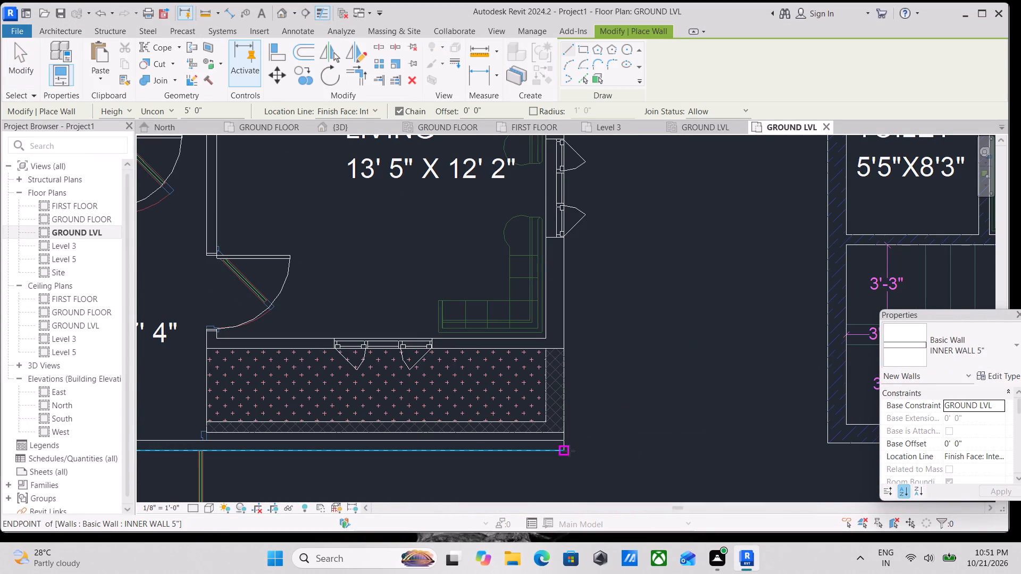
{"action": "left_click_drag", "start_coordinate": [569, 451], "coordinate": [579, 434]}
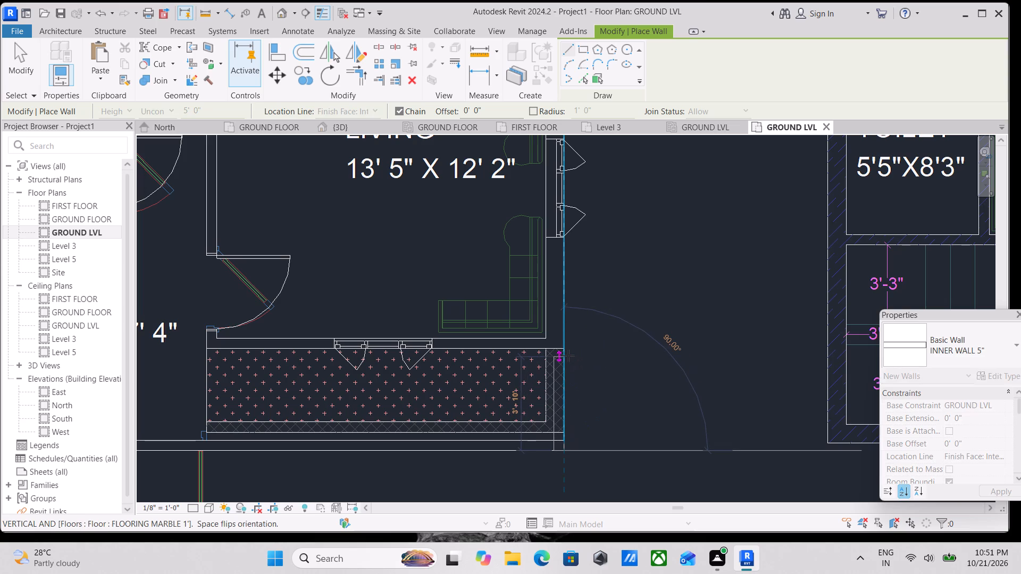
{"action": "key", "text": "space"}
{"action": "left_click", "coordinate": [566, 349]}
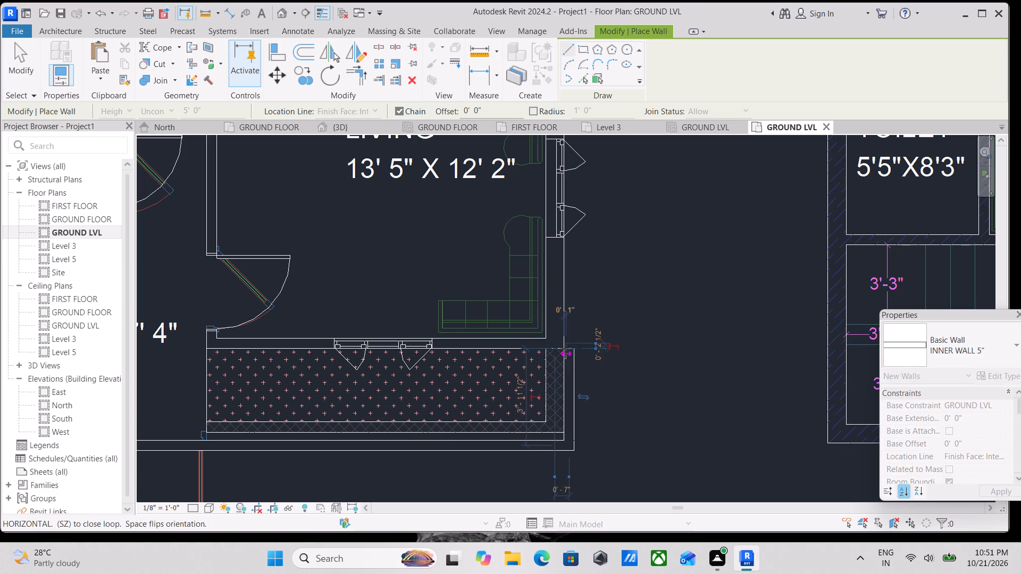
{"action": "key", "text": "Escape"}
{"action": "key", "text": "Escape"}
{"action": "scroll", "coordinate": [590, 334], "scroll_direction": "down", "scroll_amount": 3}
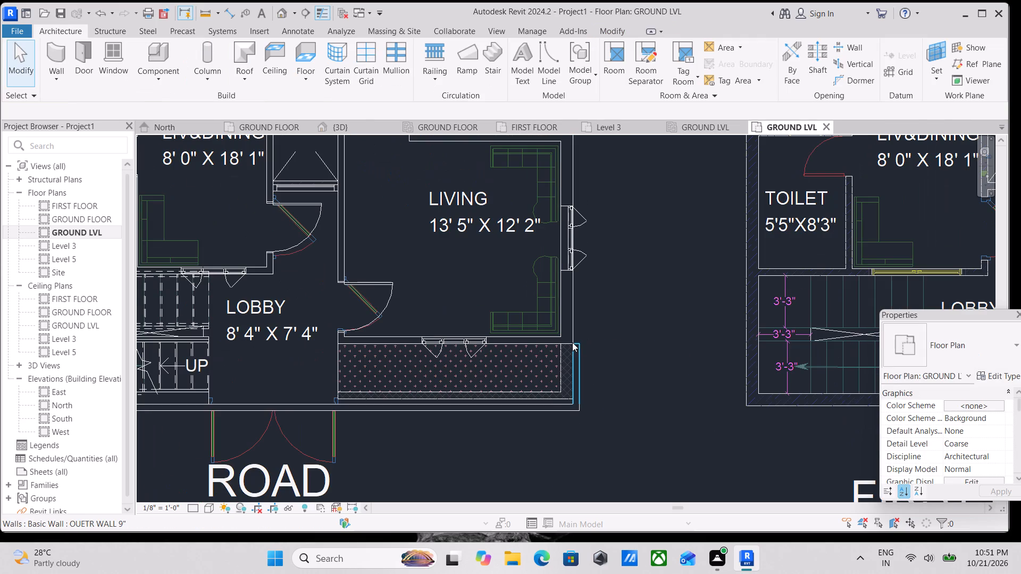
{"action": "scroll", "coordinate": [583, 333], "scroll_direction": "up", "scroll_amount": 3}
{"action": "key", "text": "Escape"}
{"action": "scroll", "coordinate": [584, 331], "scroll_direction": "down", "scroll_amount": 4}
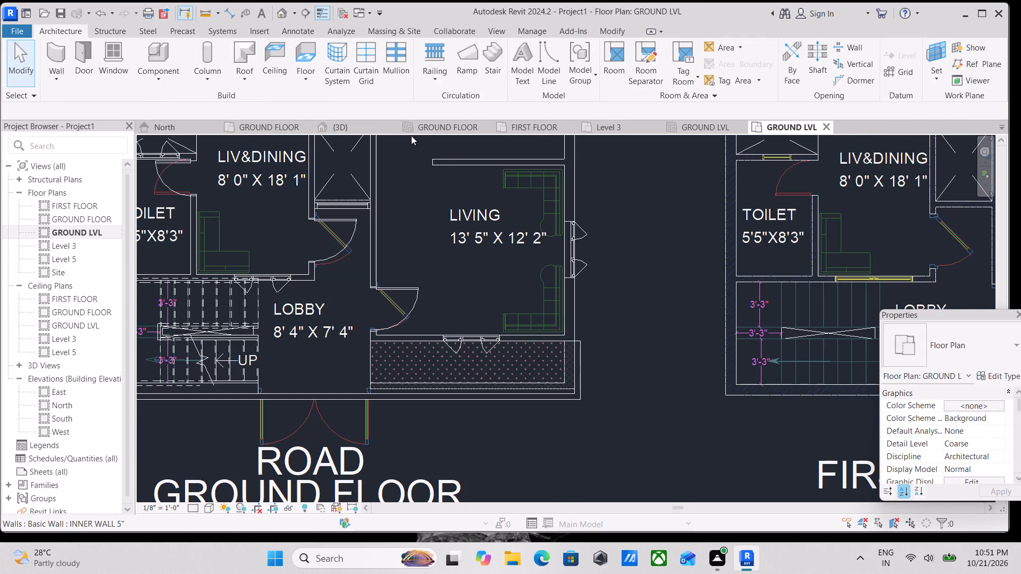
Inspect the new side return at the plinth corner in the 3D view and select it.
{"action": "left_click", "coordinate": [352, 128]}
{"action": "scroll", "coordinate": [459, 263], "scroll_direction": "down", "scroll_amount": 5}
{"action": "scroll", "coordinate": [656, 354], "scroll_direction": "up", "scroll_amount": 2}
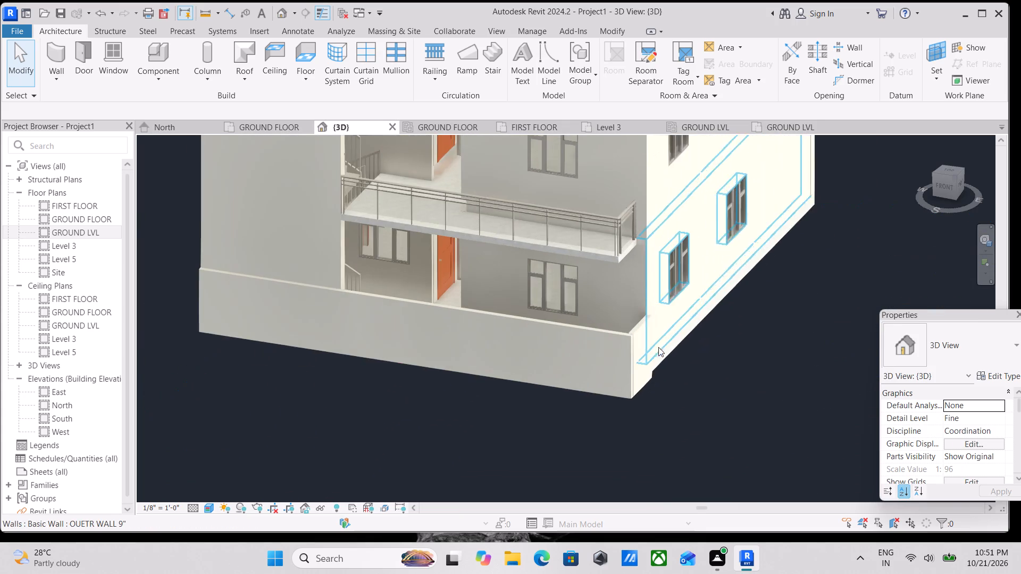
{"action": "left_click", "coordinate": [641, 326]}
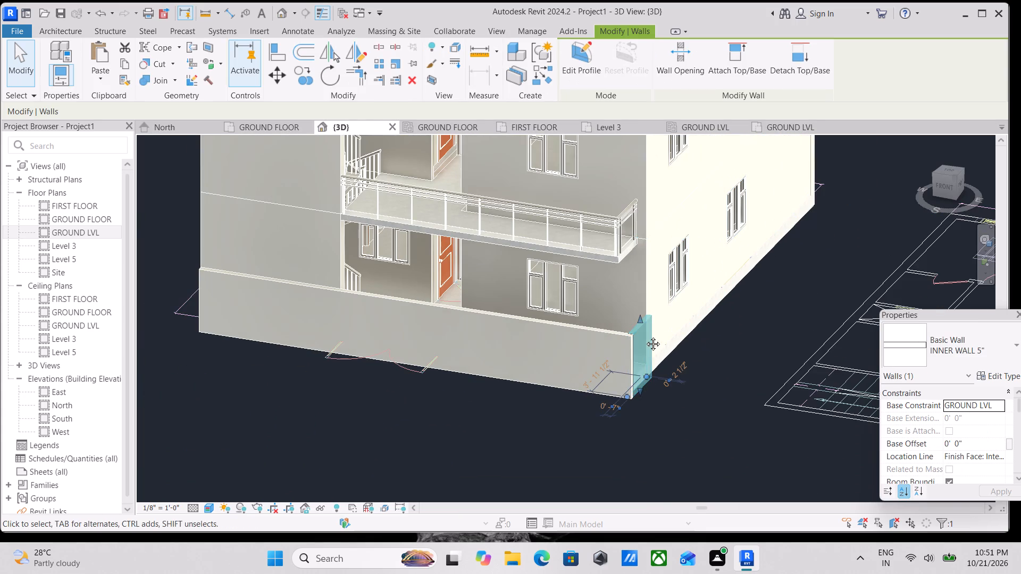
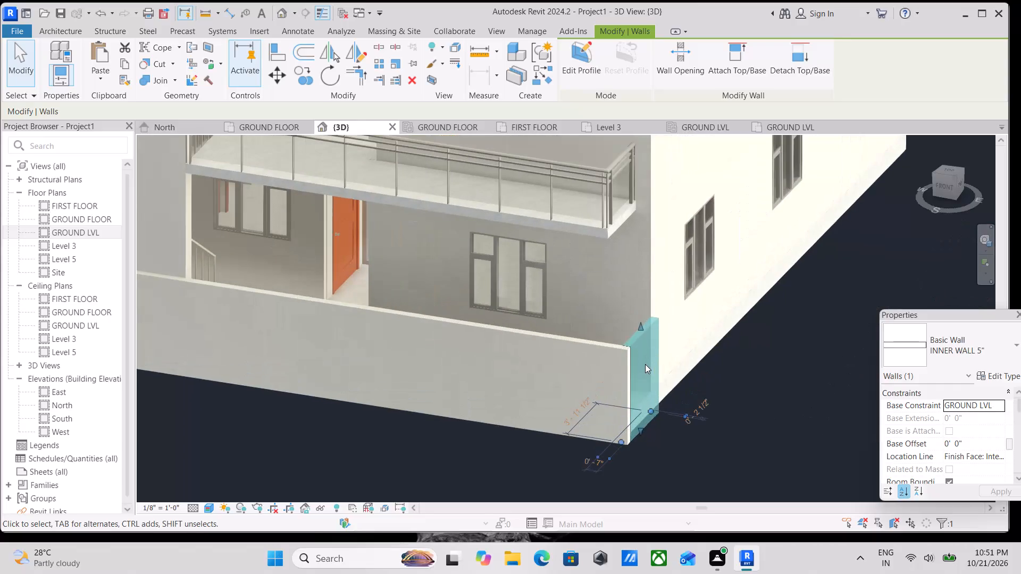
Delete the long low INNER WALL 5" running across the front of the house in the 3D view.
{"action": "scroll", "coordinate": [645, 364], "scroll_direction": "down", "scroll_amount": 1}
{"action": "middle_click", "coordinate": [645, 364]}
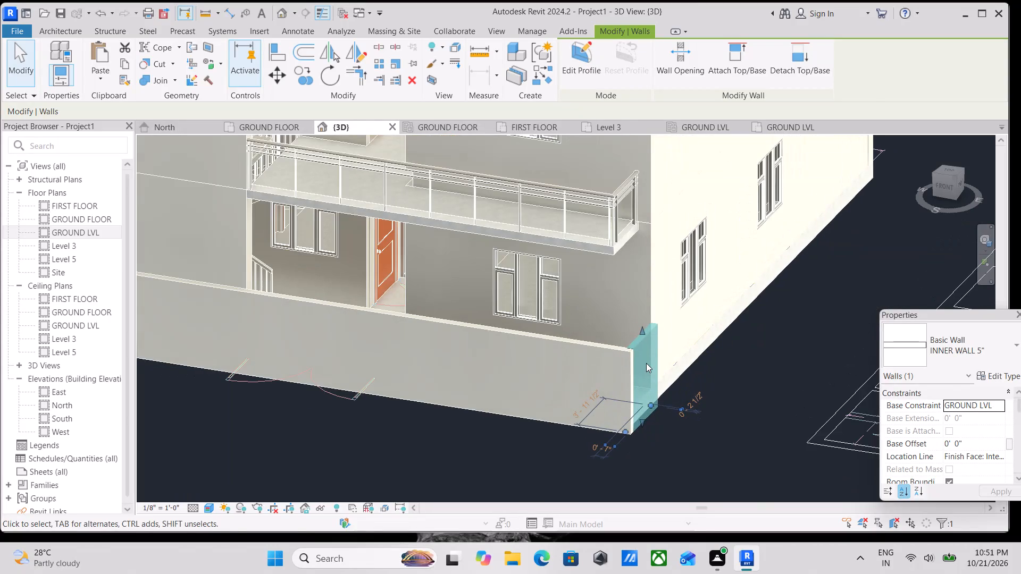
{"action": "scroll", "coordinate": [646, 363], "scroll_direction": "down", "scroll_amount": 2}
{"action": "middle_click", "coordinate": [646, 363]}
{"action": "scroll", "coordinate": [556, 338], "scroll_direction": "down", "scroll_amount": 3}
{"action": "key", "text": "Escape"}
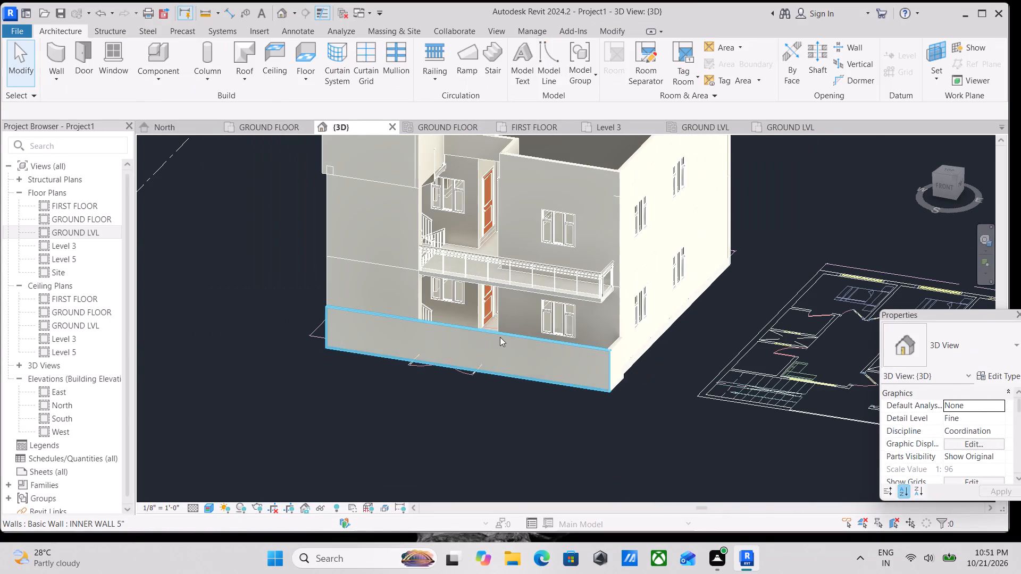
{"action": "left_click", "coordinate": [500, 337]}
{"action": "scroll", "coordinate": [500, 337], "scroll_direction": "down", "scroll_amount": 1}
{"action": "middle_click_drag", "start_coordinate": [500, 337], "coordinate": [504, 347]}
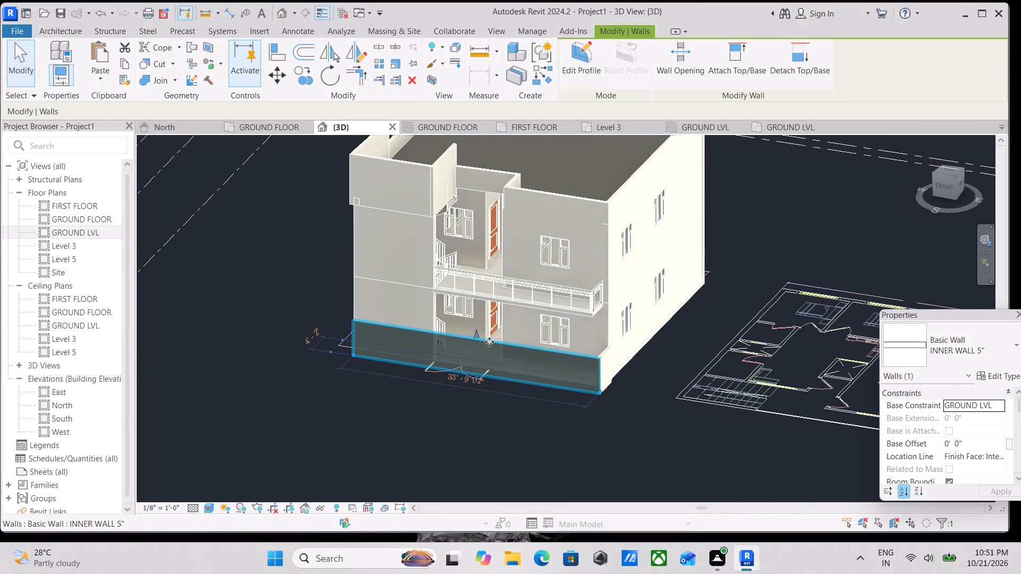
{"action": "scroll", "coordinate": [488, 342], "scroll_direction": "down", "scroll_amount": 1}
{"action": "middle_click", "coordinate": [488, 342]}
{"action": "middle_click_drag", "start_coordinate": [490, 344], "coordinate": [512, 364]}
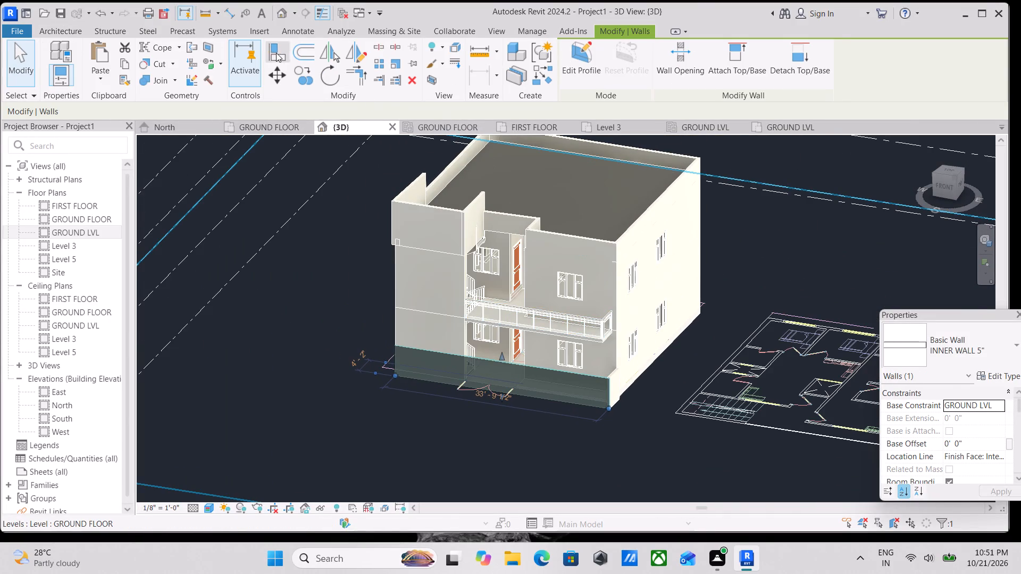
{"action": "scroll", "coordinate": [488, 409], "scroll_direction": "up", "scroll_amount": 3}
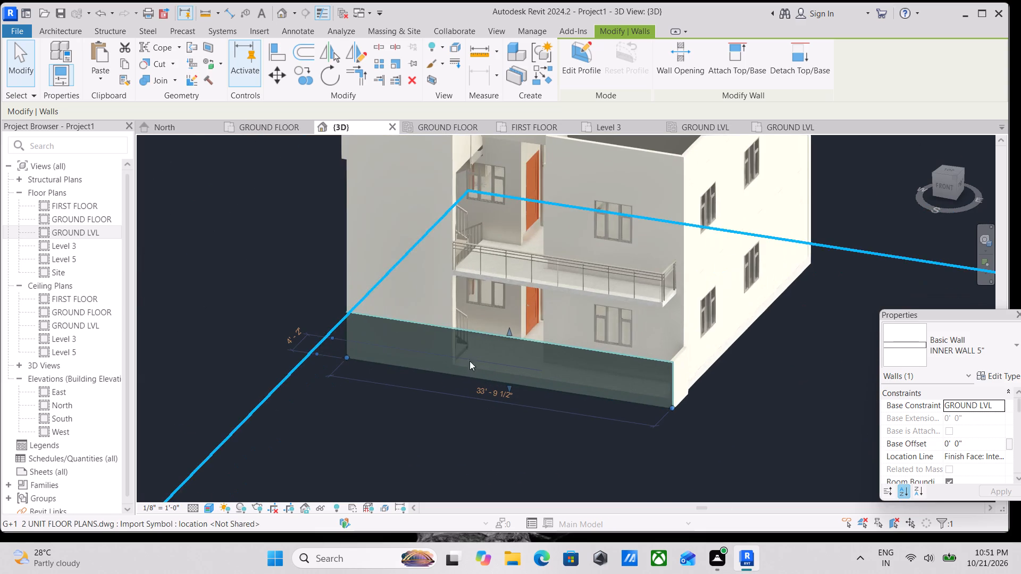
{"action": "left_click", "coordinate": [463, 333]}
{"action": "right_click", "coordinate": [463, 333]}
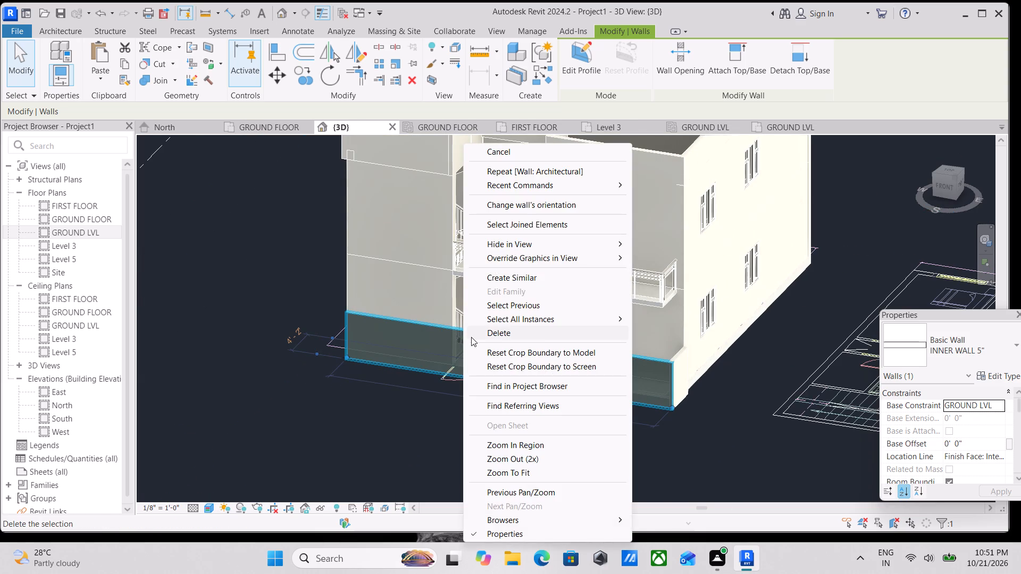
{"action": "left_click", "coordinate": [484, 335]}
Open the boundary sketch of the FLOORING MARBLE 1' floor at GROUND FLOOR level and show it in the GROUND FLOOR plan.
{"action": "scroll", "coordinate": [455, 330], "scroll_direction": "up", "scroll_amount": 2}
{"action": "middle_click_drag", "start_coordinate": [470, 371], "coordinate": [461, 366]}
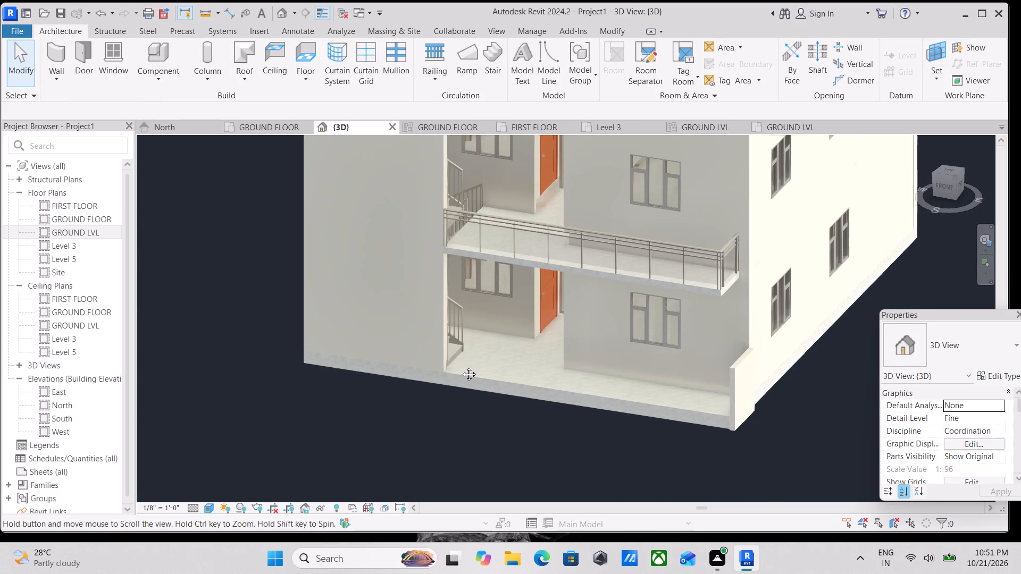
{"action": "middle_click_drag", "start_coordinate": [461, 366], "coordinate": [455, 361]}
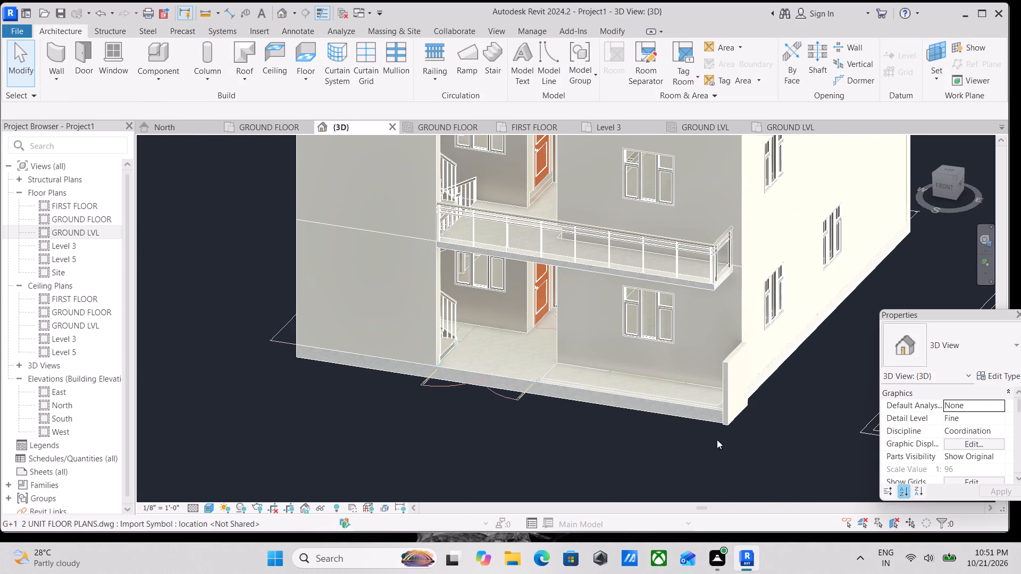
{"action": "scroll", "coordinate": [726, 440], "scroll_direction": "up", "scroll_amount": 3}
{"action": "left_click", "coordinate": [500, 359]}
{"action": "scroll", "coordinate": [500, 359], "scroll_direction": "down", "scroll_amount": 2}
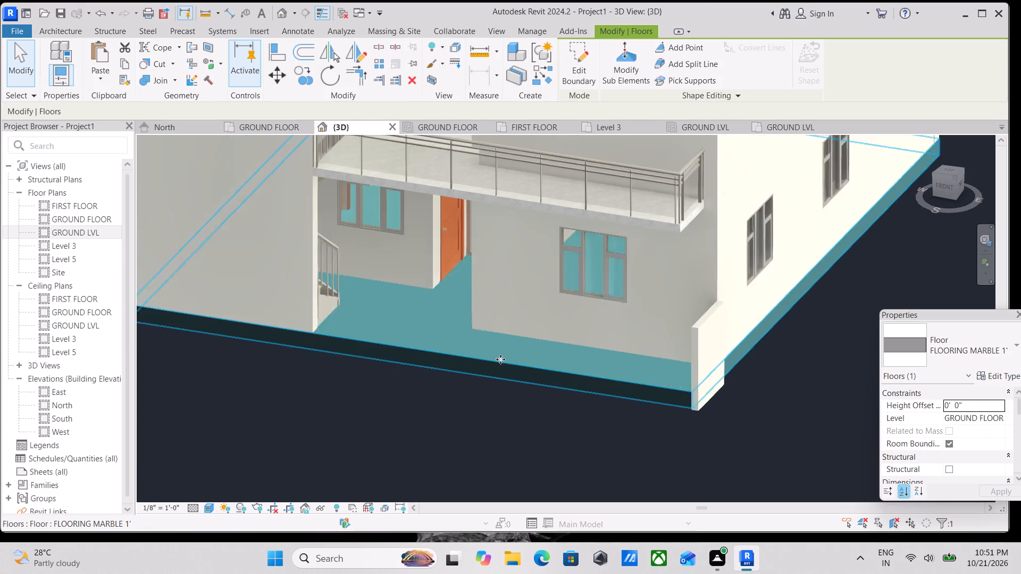
{"action": "middle_click", "coordinate": [500, 359]}
{"action": "scroll", "coordinate": [500, 359], "scroll_direction": "down", "scroll_amount": 2}
{"action": "middle_click_drag", "start_coordinate": [500, 359], "coordinate": [502, 365]}
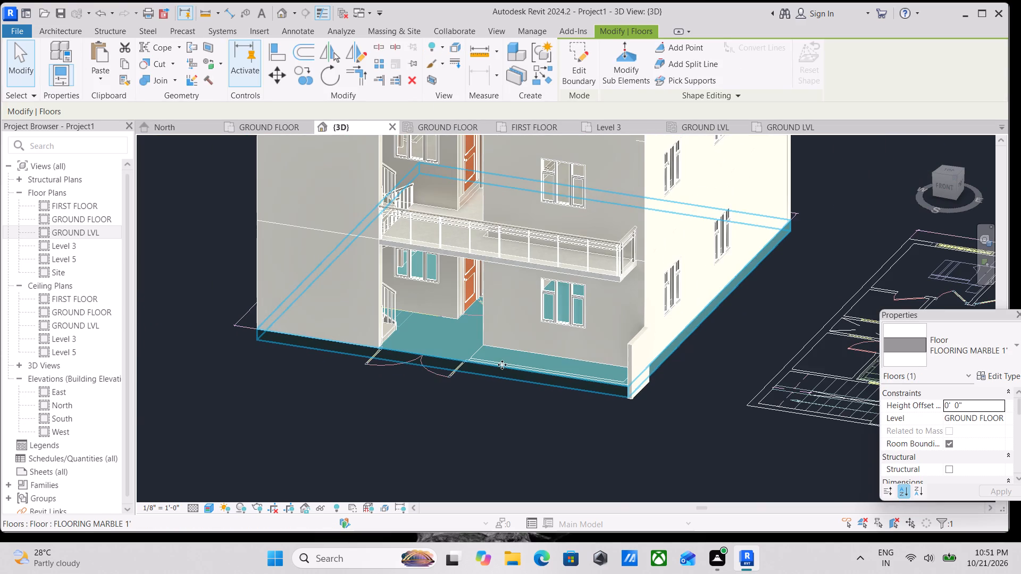
{"action": "scroll", "coordinate": [503, 357], "scroll_direction": "down", "scroll_amount": 1}
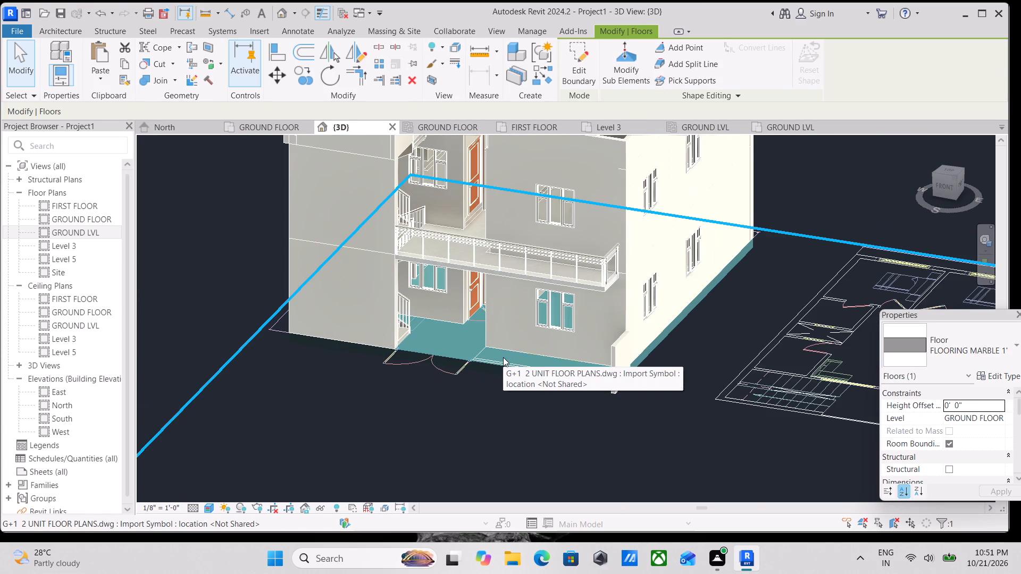
{"action": "middle_click_drag", "start_coordinate": [508, 315], "coordinate": [507, 293]}
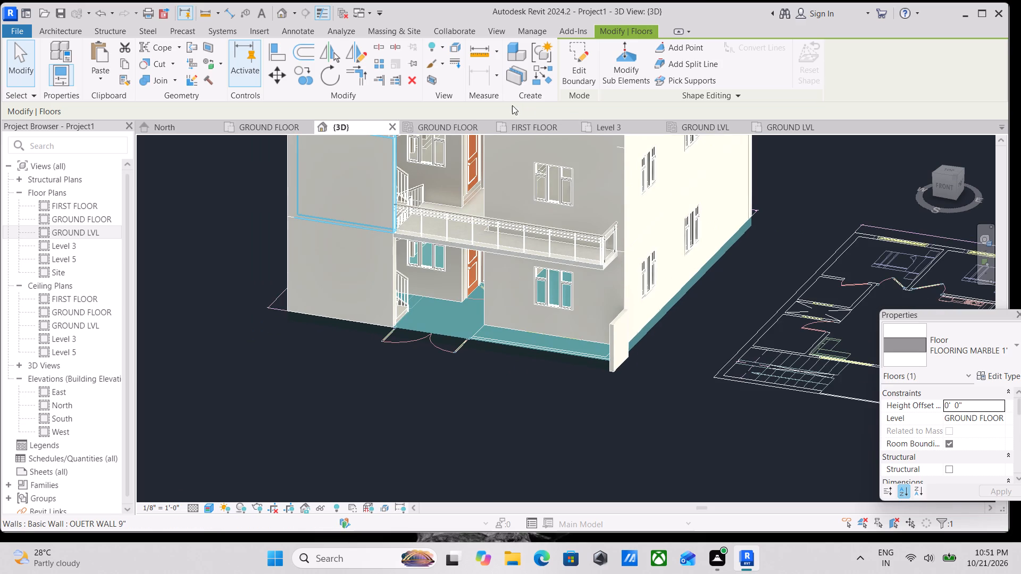
{"action": "left_click", "coordinate": [578, 67]}
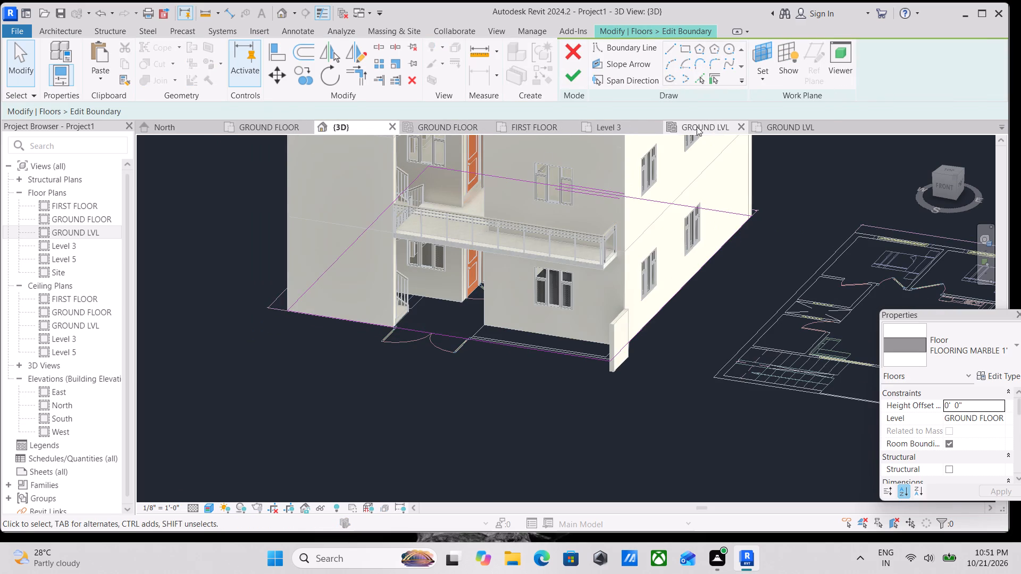
{"action": "left_click", "coordinate": [274, 129]}
Move the rear floor boundary line behind the bedrooms from the outer face to the inner face of the 9" outer wall.
{"action": "scroll", "coordinate": [438, 263], "scroll_direction": "down", "scroll_amount": 2}
{"action": "middle_click_drag", "start_coordinate": [448, 265], "coordinate": [476, 246]}
{"action": "scroll", "coordinate": [604, 275], "scroll_direction": "up", "scroll_amount": 2}
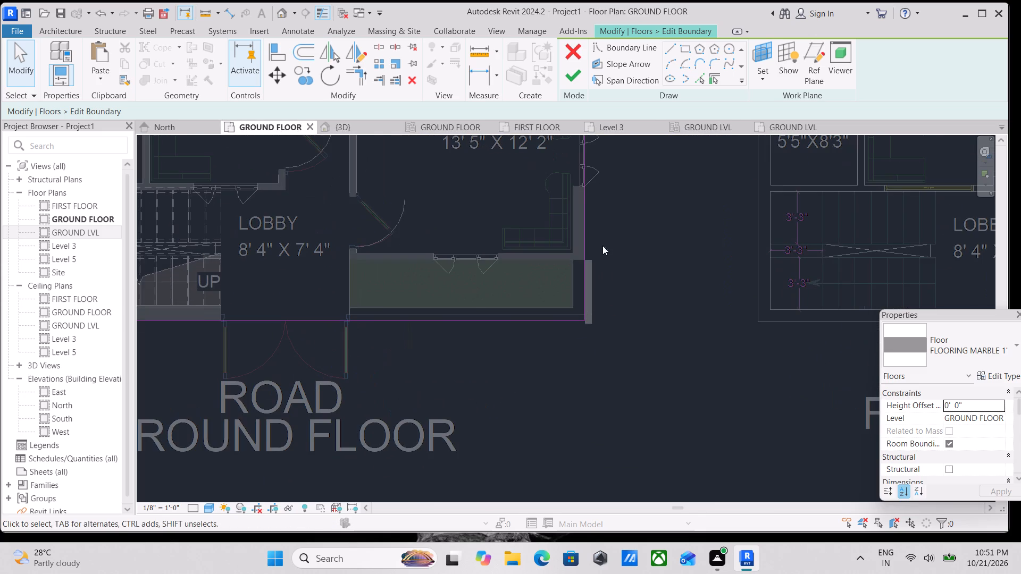
{"action": "middle_click_drag", "start_coordinate": [593, 217], "coordinate": [575, 290]}
{"action": "scroll", "coordinate": [587, 252], "scroll_direction": "down", "scroll_amount": 1}
{"action": "middle_click_drag", "start_coordinate": [587, 252], "coordinate": [562, 289]}
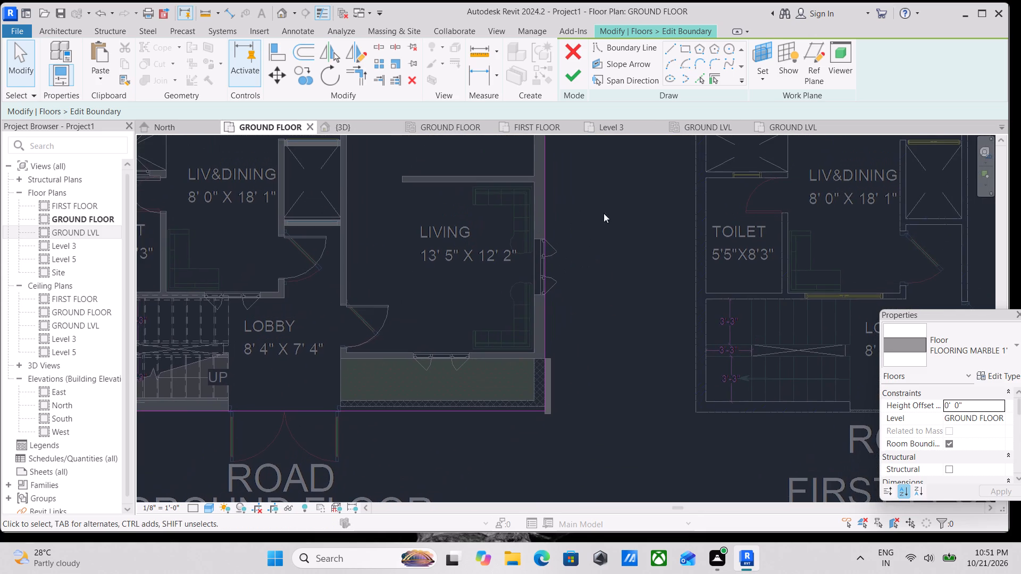
{"action": "scroll", "coordinate": [610, 183], "scroll_direction": "down", "scroll_amount": 3}
{"action": "middle_click_drag", "start_coordinate": [610, 183], "coordinate": [615, 266]}
{"action": "scroll", "coordinate": [614, 257], "scroll_direction": "down", "scroll_amount": 3}
{"action": "middle_click_drag", "start_coordinate": [614, 257], "coordinate": [613, 304]}
{"action": "middle_click_drag", "start_coordinate": [606, 250], "coordinate": [607, 262]}
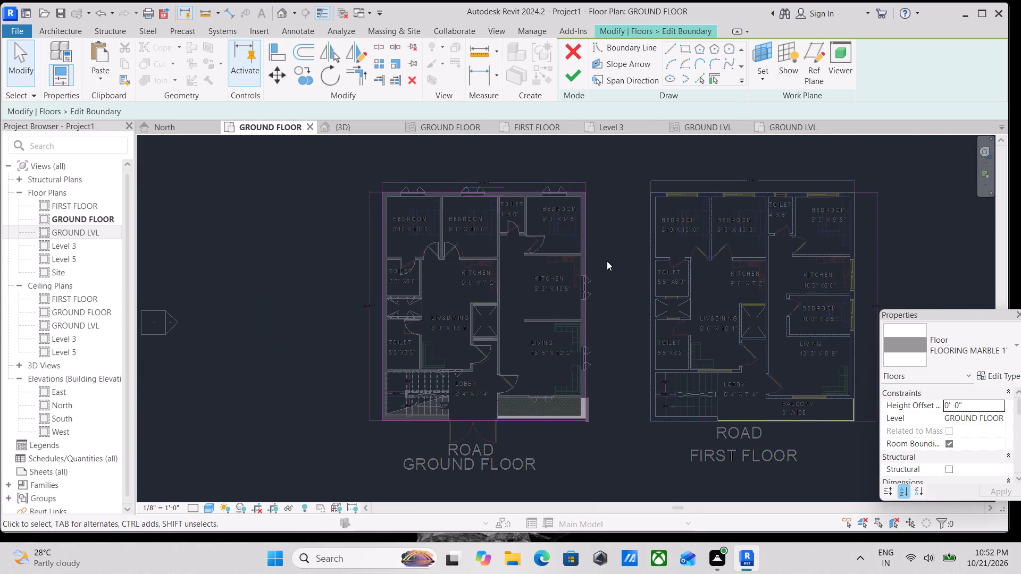
{"action": "scroll", "coordinate": [465, 184], "scroll_direction": "up", "scroll_amount": 3}
{"action": "scroll", "coordinate": [408, 206], "scroll_direction": "up", "scroll_amount": 2}
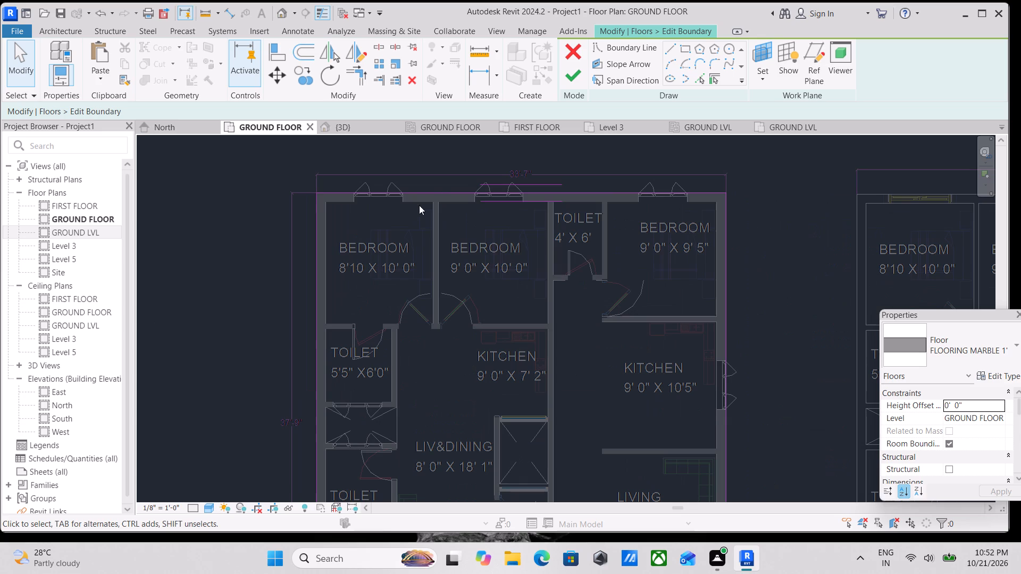
{"action": "left_click", "coordinate": [454, 192]}
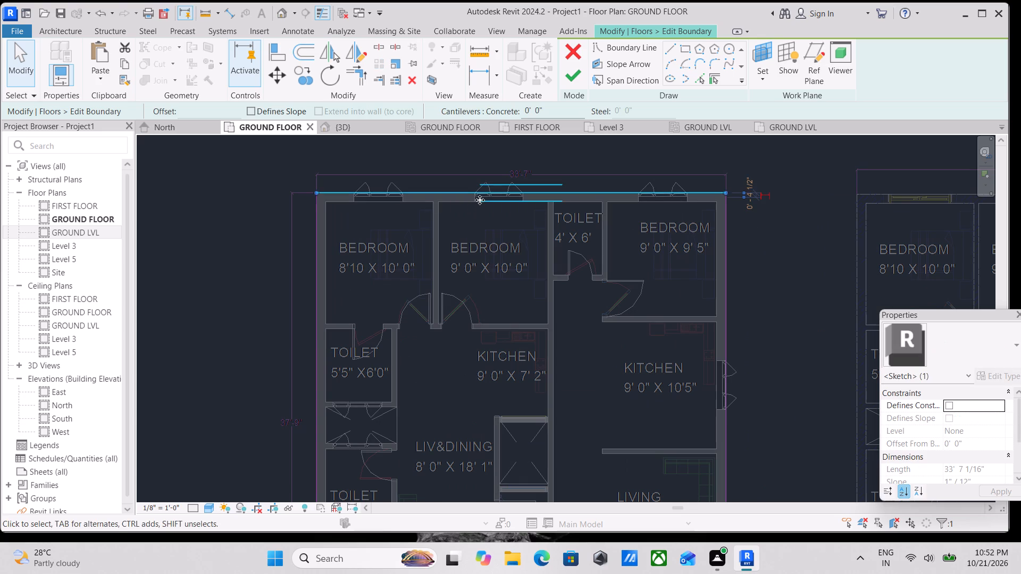
{"action": "left_click", "coordinate": [277, 71]}
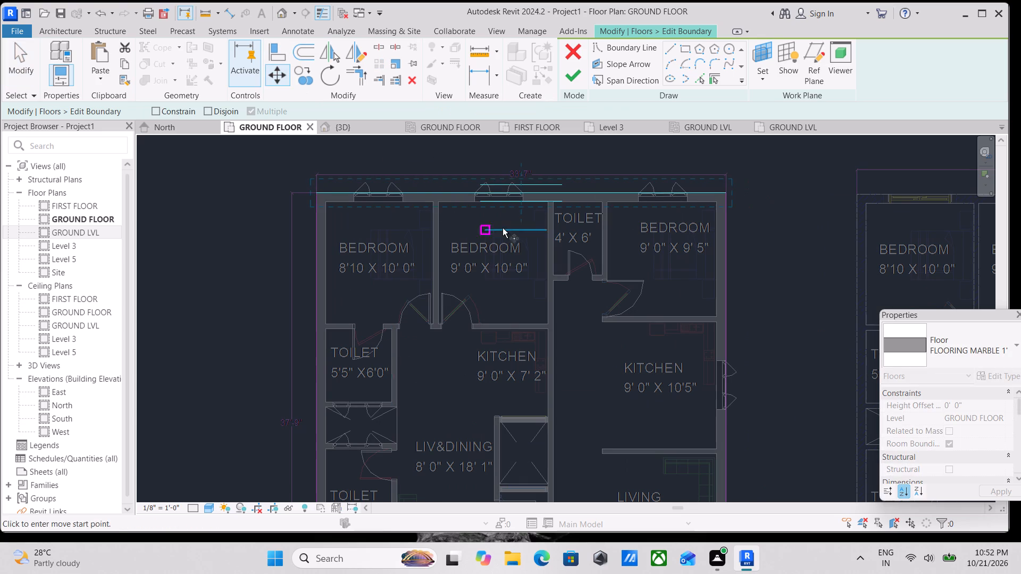
{"action": "scroll", "coordinate": [508, 194], "scroll_direction": "up", "scroll_amount": 3}
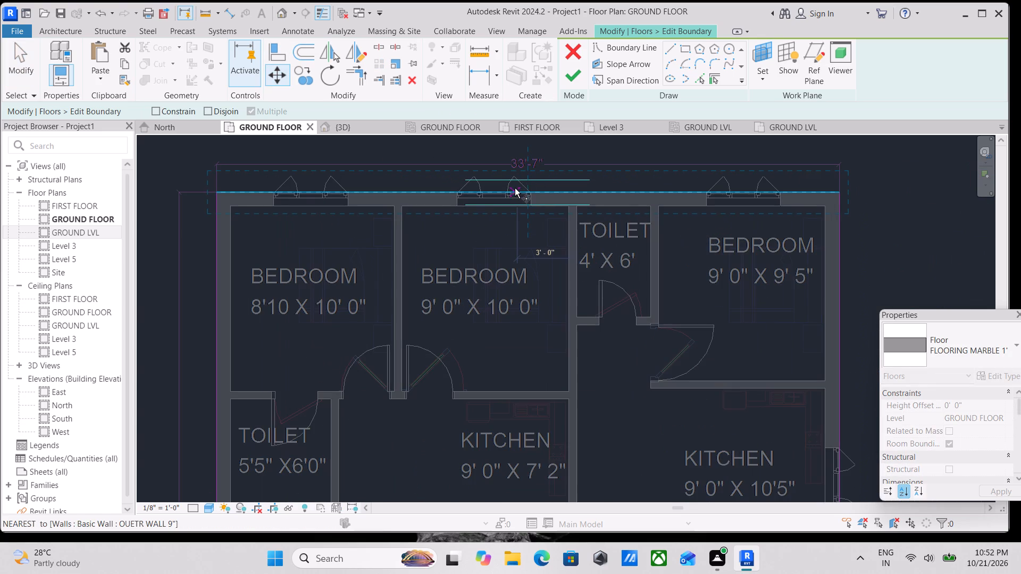
{"action": "left_click", "coordinate": [514, 188]}
{"action": "left_click", "coordinate": [514, 206]}
Move the side floor boundary line along the 9'0" x 10'5" kitchen and the living room to the outer wall's inner face.
{"action": "scroll", "coordinate": [514, 206], "scroll_direction": "down", "scroll_amount": 1}
{"action": "middle_click_drag", "start_coordinate": [514, 206], "coordinate": [420, 100]}
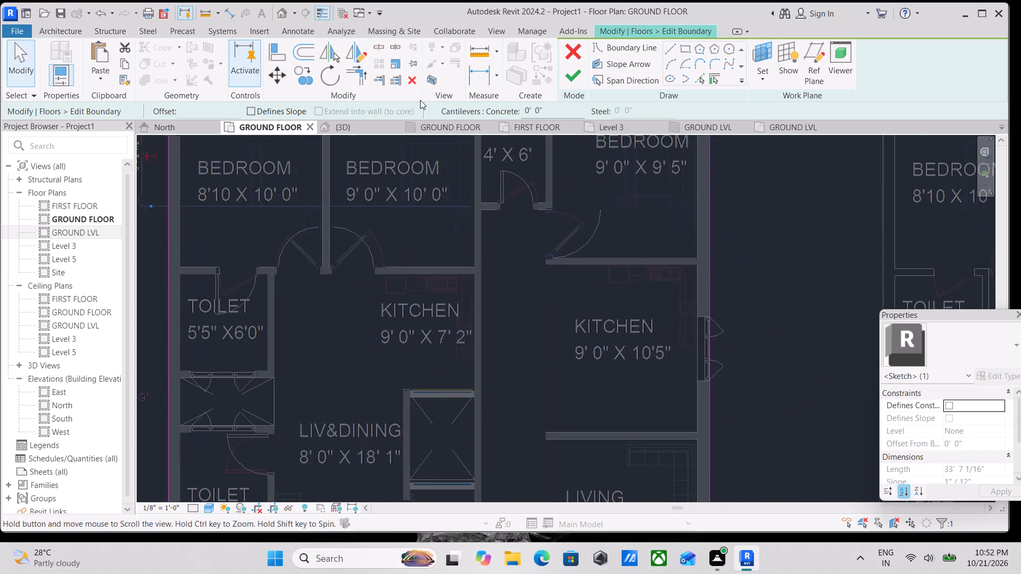
{"action": "middle_click_drag", "start_coordinate": [420, 100], "coordinate": [421, 100]}
{"action": "left_click", "coordinate": [704, 254]}
{"action": "scroll", "coordinate": [707, 251], "scroll_direction": "down", "scroll_amount": 2}
{"action": "middle_click_drag", "start_coordinate": [707, 251], "coordinate": [672, 204]}
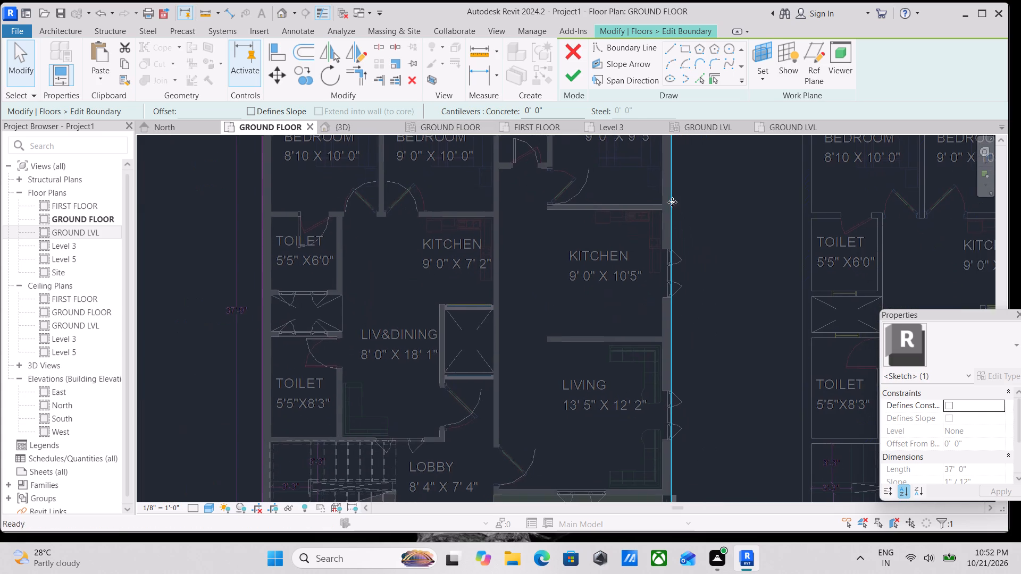
{"action": "left_click", "coordinate": [274, 69]}
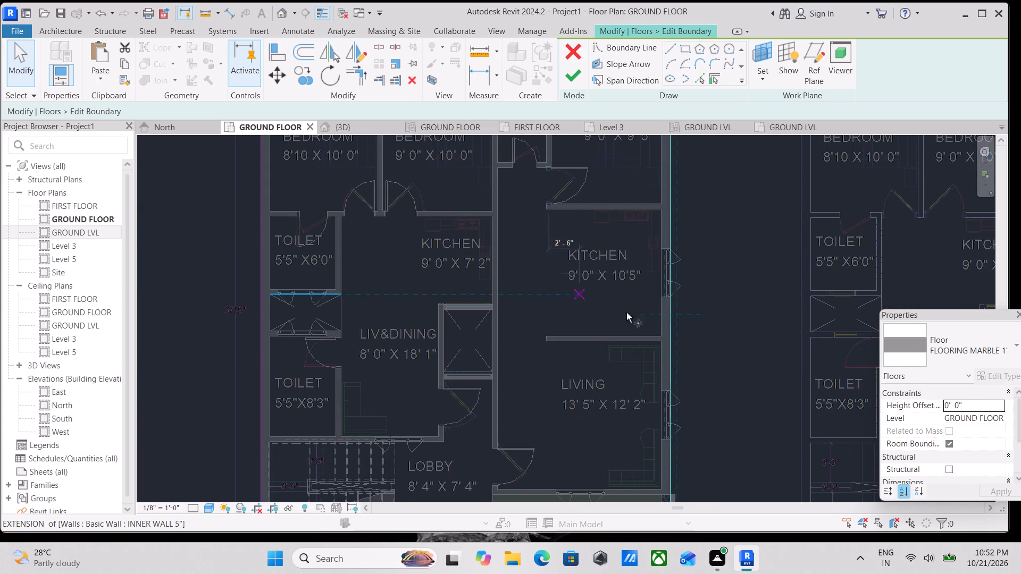
{"action": "middle_click_drag", "start_coordinate": [643, 315], "coordinate": [568, 188]}
{"action": "left_click", "coordinate": [599, 233]}
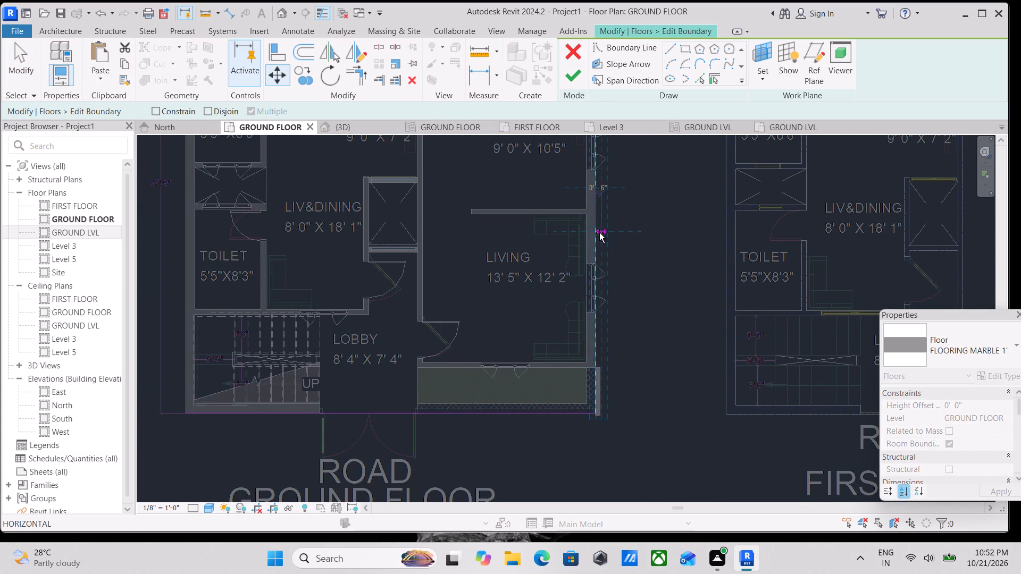
{"action": "left_click", "coordinate": [585, 233]}
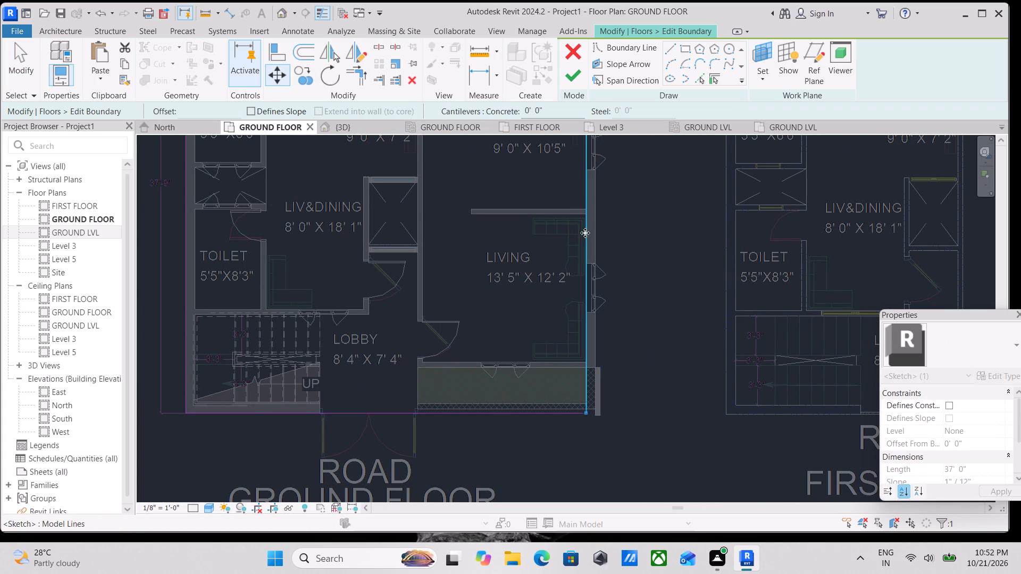
Move the front floor boundary line on the road side inward, in line with the inner face of the outer wall beside the stairs.
{"action": "middle_click_drag", "start_coordinate": [555, 241], "coordinate": [592, 173]}
{"action": "scroll", "coordinate": [592, 174], "scroll_direction": "up", "scroll_amount": 1}
{"action": "left_click", "coordinate": [489, 369]}
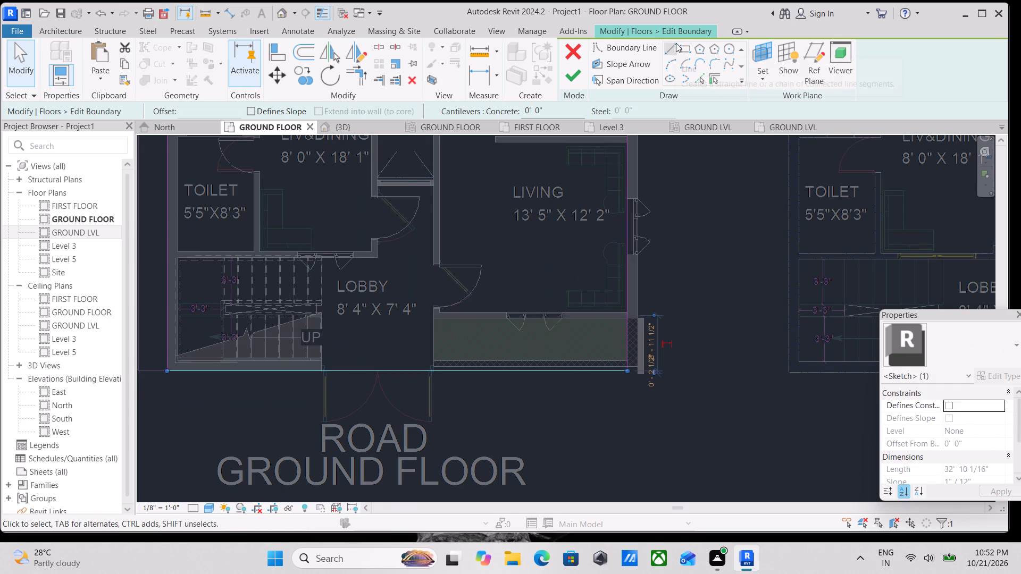
{"action": "left_click", "coordinate": [274, 75]}
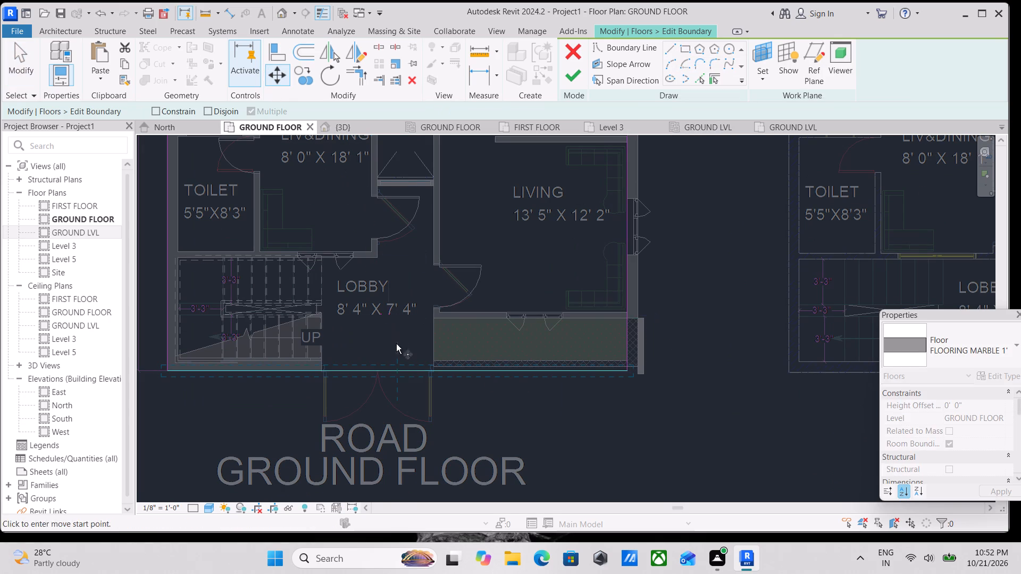
{"action": "left_click", "coordinate": [417, 371]}
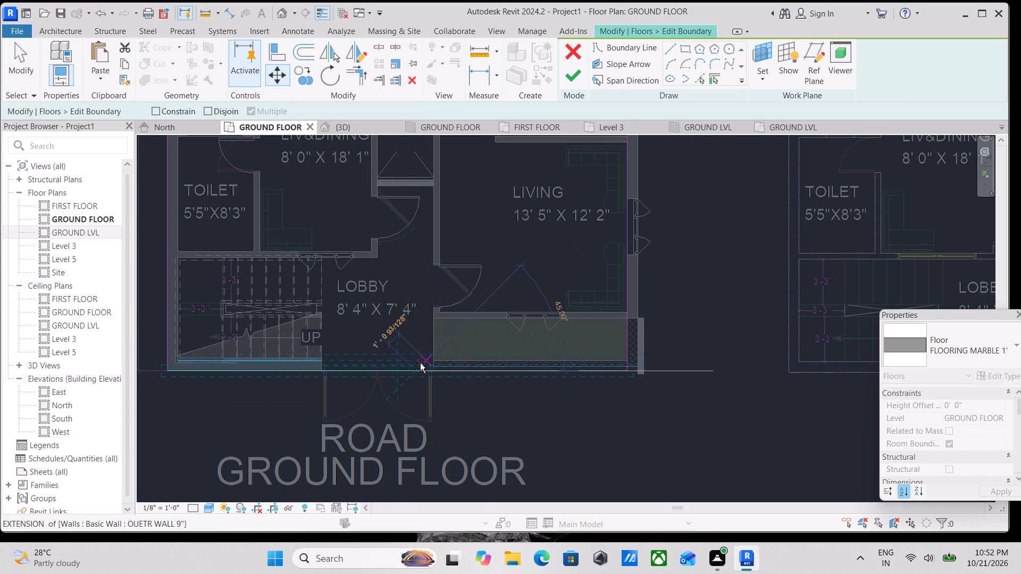
{"action": "left_click", "coordinate": [438, 360]}
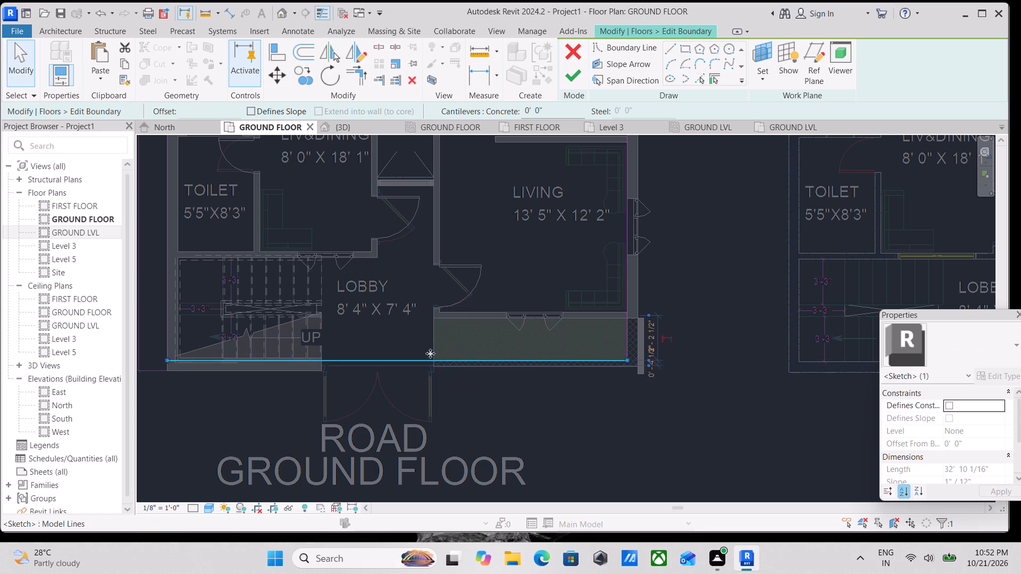
Move the floor boundary line along the toilets and stairs about 9 inches to the outer wall's inner face, and finish the boundary edit.
{"action": "scroll", "coordinate": [395, 323], "scroll_direction": "down", "scroll_amount": 1}
{"action": "middle_click_drag", "start_coordinate": [395, 323], "coordinate": [493, 318]}
{"action": "left_click", "coordinate": [302, 254]}
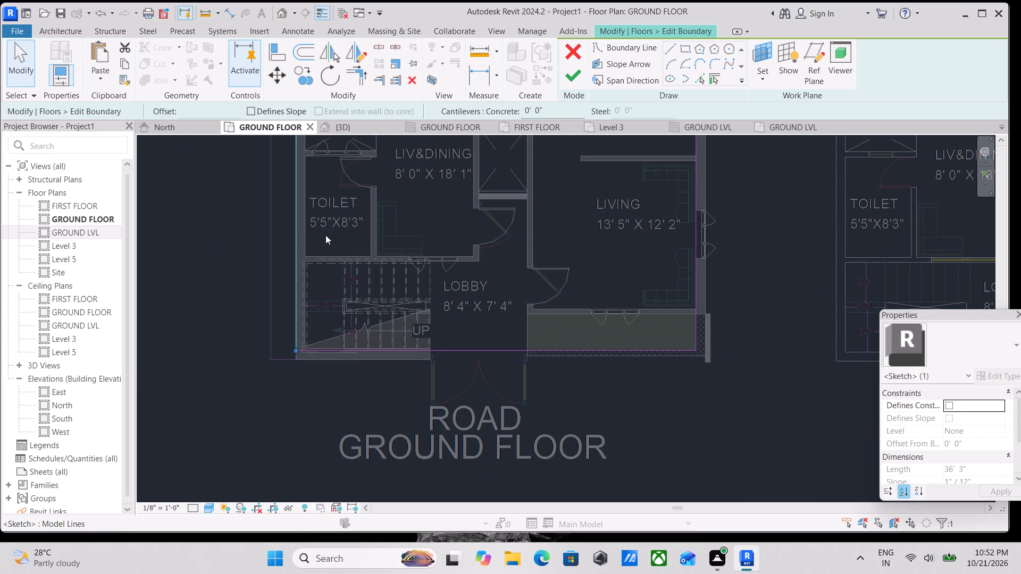
{"action": "middle_click_drag", "start_coordinate": [326, 234], "coordinate": [352, 276]}
{"action": "middle_click_drag", "start_coordinate": [370, 196], "coordinate": [374, 228]}
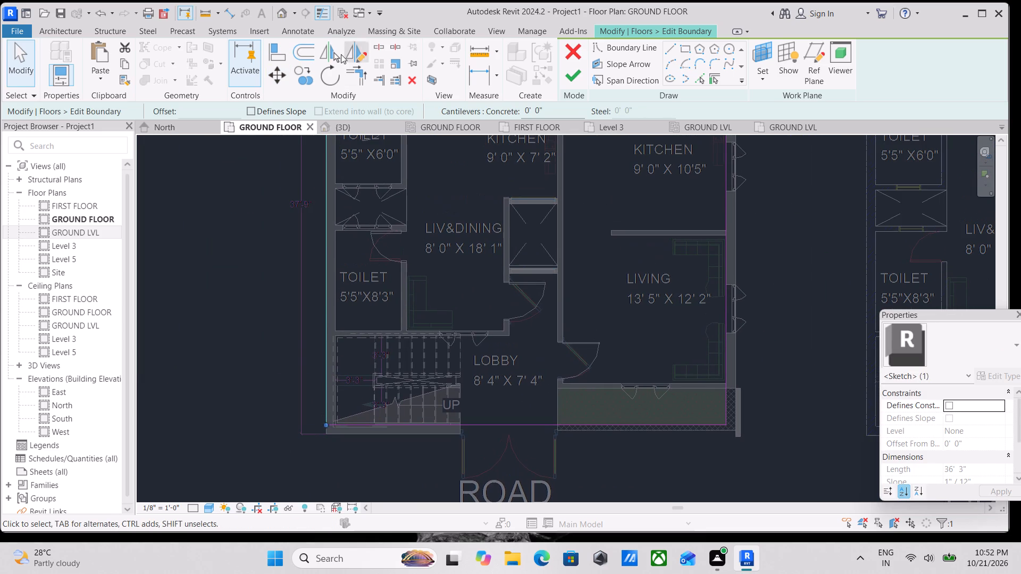
{"action": "left_click", "coordinate": [278, 76]}
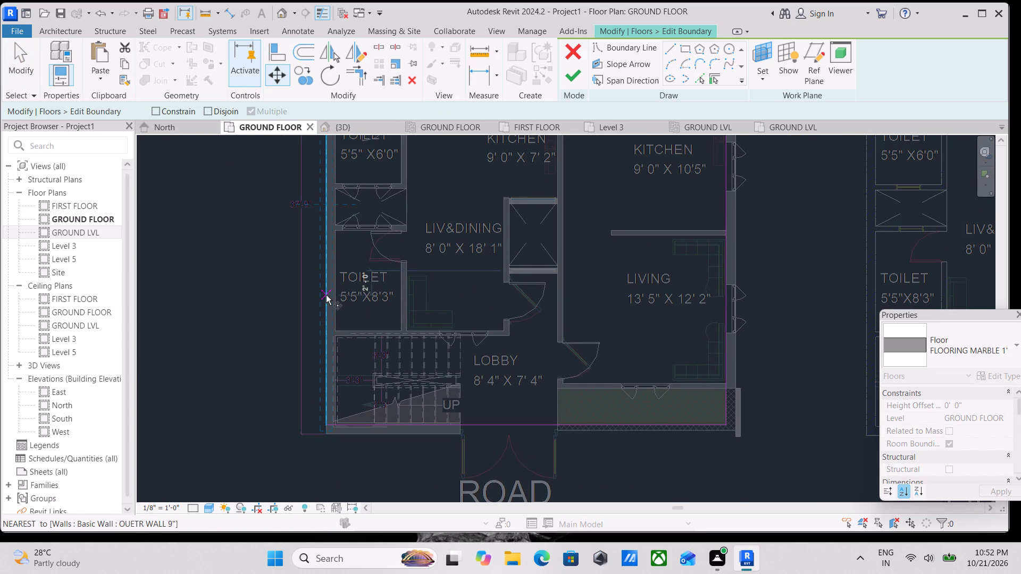
{"action": "left_click", "coordinate": [326, 295]}
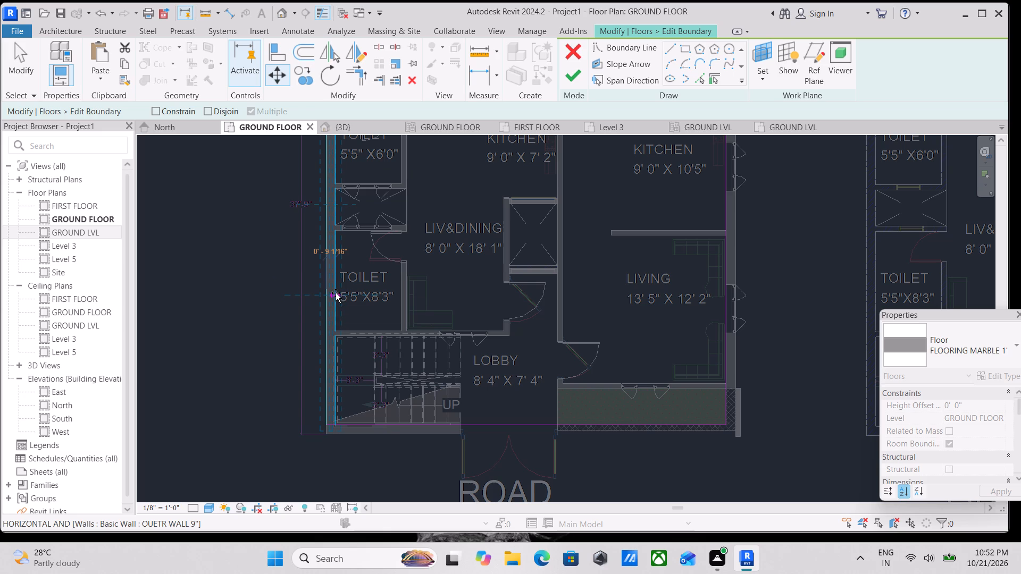
{"action": "left_click", "coordinate": [336, 293]}
{"action": "scroll", "coordinate": [336, 291], "scroll_direction": "down", "scroll_amount": 3}
{"action": "middle_click_drag", "start_coordinate": [336, 291], "coordinate": [334, 320]}
{"action": "scroll", "coordinate": [349, 265], "scroll_direction": "down", "scroll_amount": 3}
{"action": "middle_click_drag", "start_coordinate": [349, 265], "coordinate": [332, 404]}
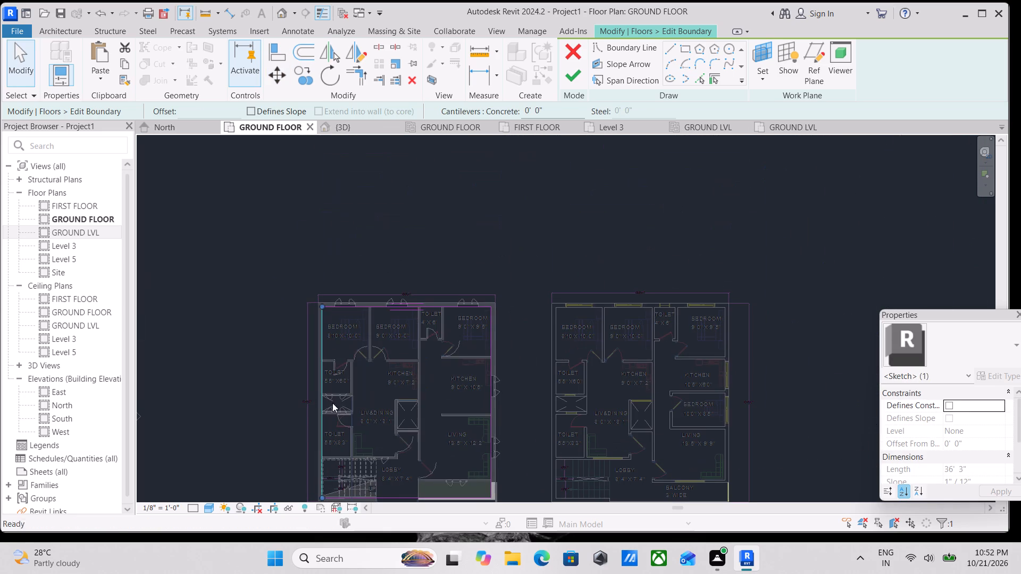
{"action": "left_click", "coordinate": [570, 77]}
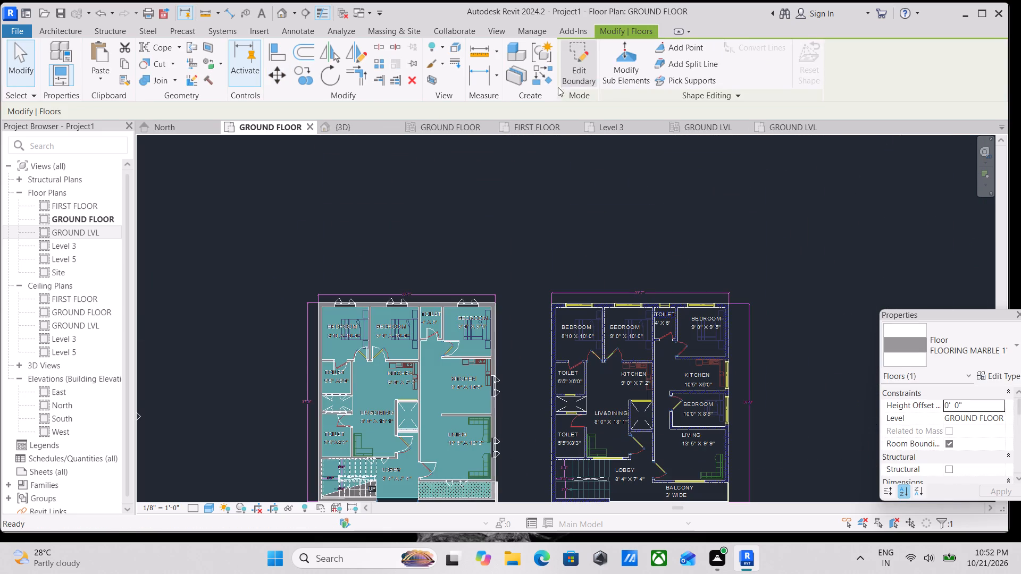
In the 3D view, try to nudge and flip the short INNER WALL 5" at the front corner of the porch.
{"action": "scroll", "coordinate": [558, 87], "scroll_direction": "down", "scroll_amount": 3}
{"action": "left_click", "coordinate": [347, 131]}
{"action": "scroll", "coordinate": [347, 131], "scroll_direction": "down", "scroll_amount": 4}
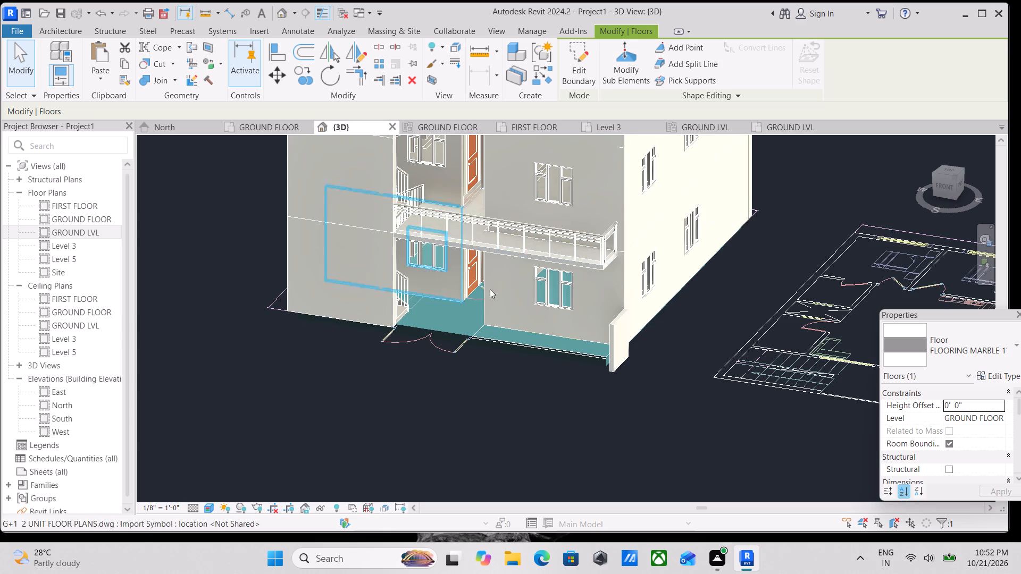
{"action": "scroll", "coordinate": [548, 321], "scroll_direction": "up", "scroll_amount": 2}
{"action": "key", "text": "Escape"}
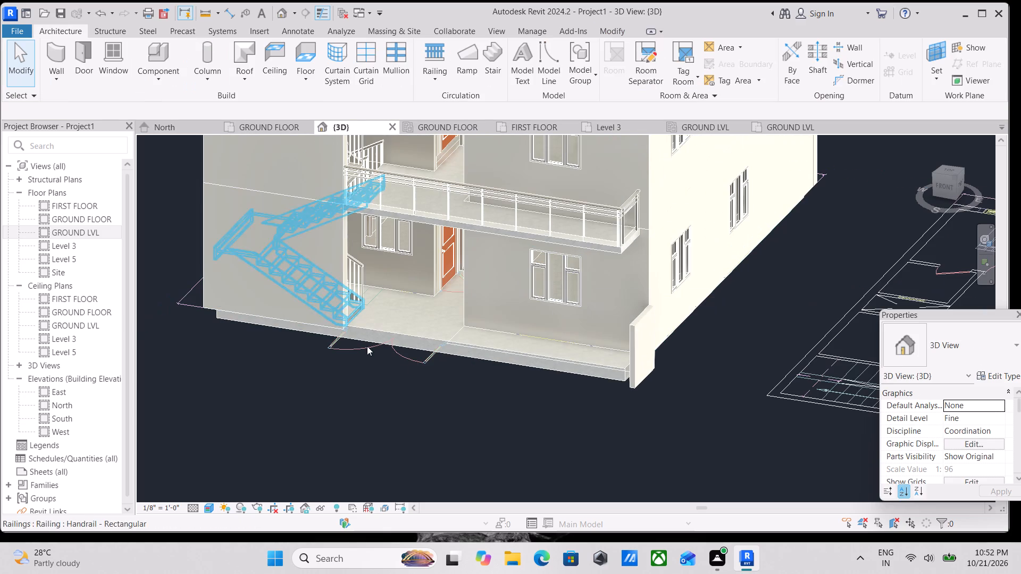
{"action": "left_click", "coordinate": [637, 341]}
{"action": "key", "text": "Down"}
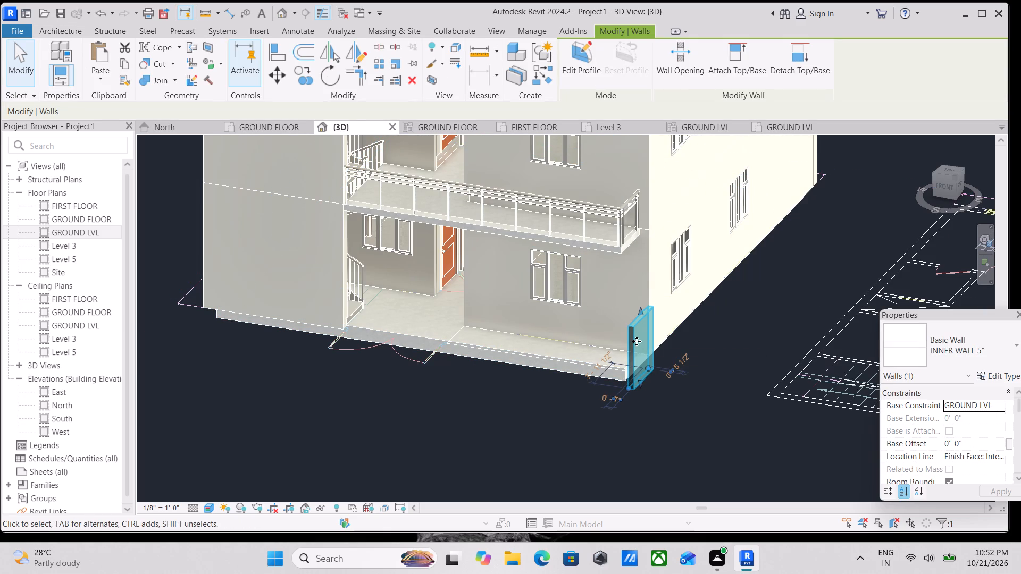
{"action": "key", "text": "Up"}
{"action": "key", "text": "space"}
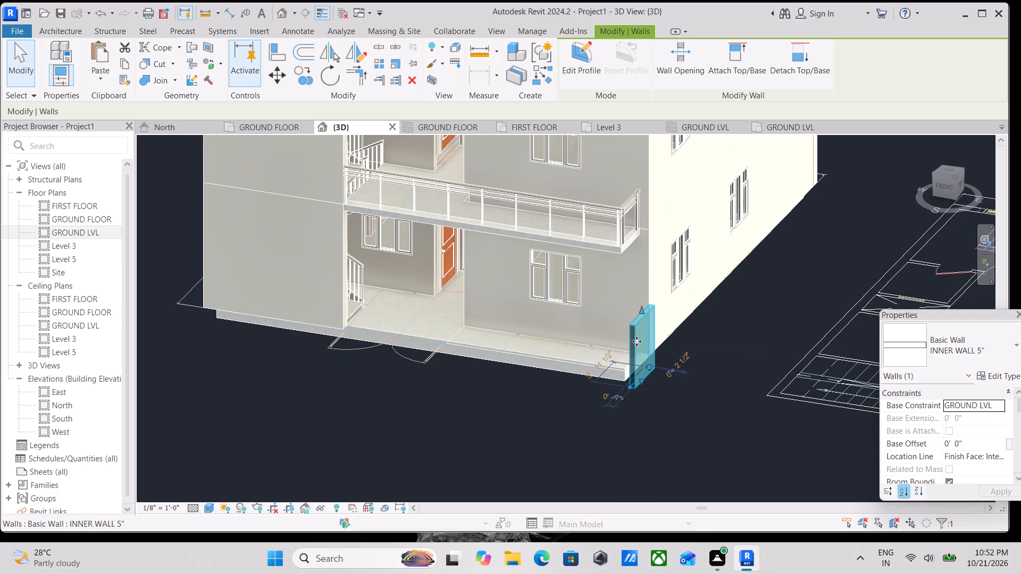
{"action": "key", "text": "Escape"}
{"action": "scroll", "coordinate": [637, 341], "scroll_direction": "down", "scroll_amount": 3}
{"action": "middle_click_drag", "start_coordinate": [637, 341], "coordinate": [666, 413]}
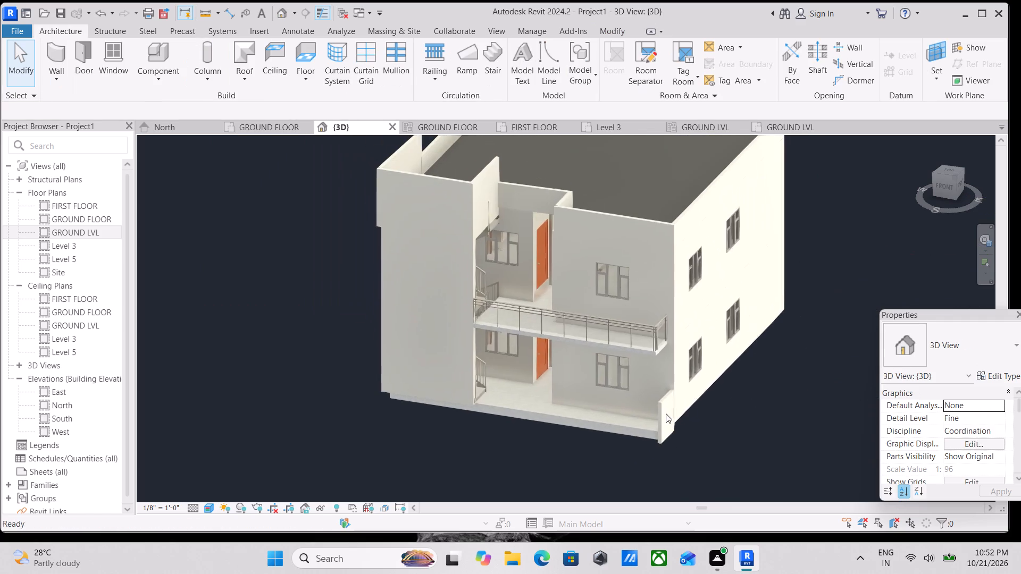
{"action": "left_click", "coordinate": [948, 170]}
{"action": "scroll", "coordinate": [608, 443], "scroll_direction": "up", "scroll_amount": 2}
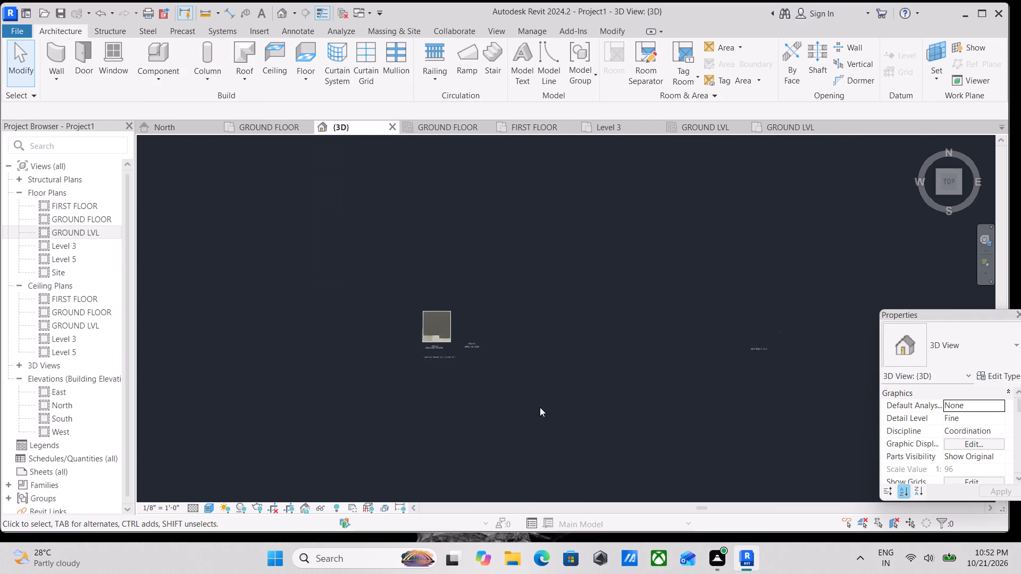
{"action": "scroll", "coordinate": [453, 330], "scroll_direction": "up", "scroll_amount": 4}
In the GROUND FLOOR plan, delete the short INNER WALL 5" at the outer end of the strip in front of the living room.
{"action": "left_click", "coordinate": [278, 127]}
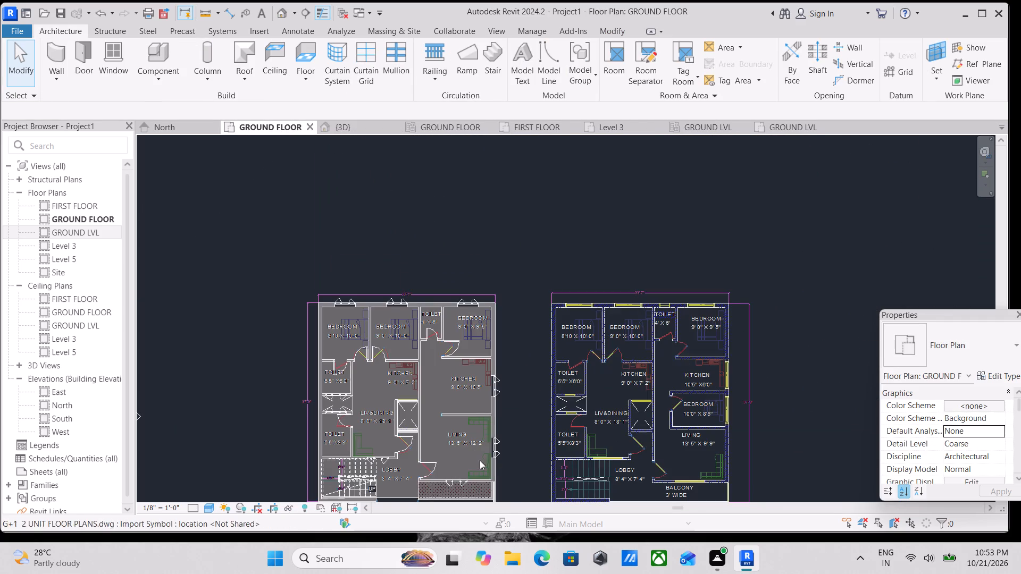
{"action": "middle_click_drag", "start_coordinate": [492, 451], "coordinate": [555, 170]}
{"action": "scroll", "coordinate": [534, 261], "scroll_direction": "up", "scroll_amount": 2}
{"action": "middle_click_drag", "start_coordinate": [533, 216], "coordinate": [573, 278]}
{"action": "scroll", "coordinate": [620, 237], "scroll_direction": "up", "scroll_amount": 4}
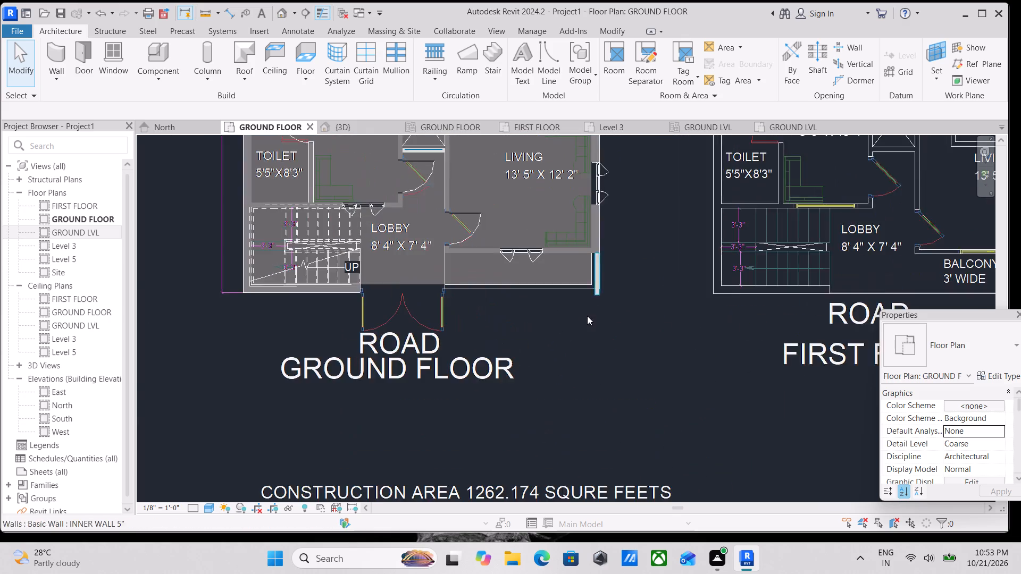
{"action": "scroll", "coordinate": [587, 316], "scroll_direction": "up", "scroll_amount": 2}
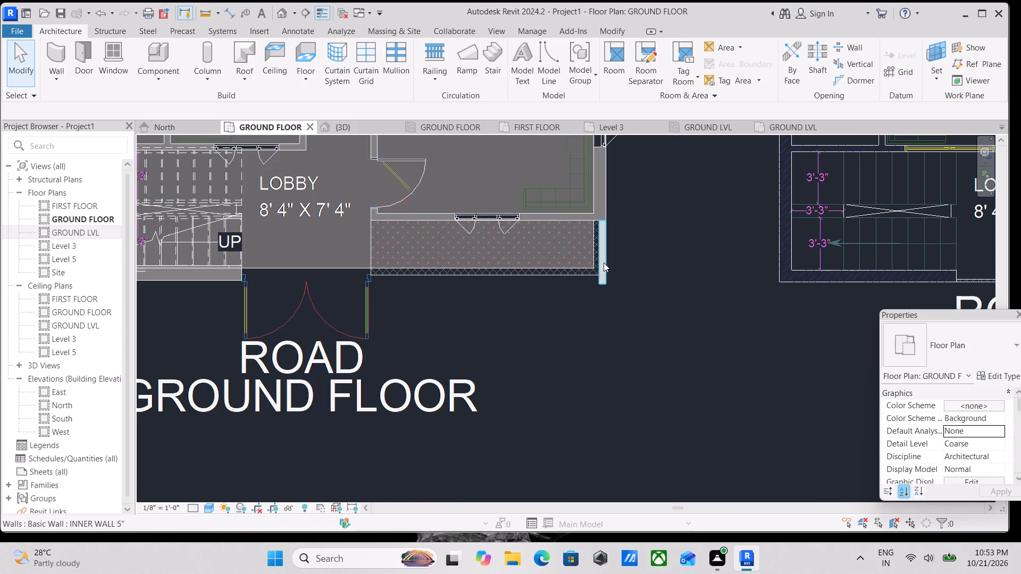
{"action": "key", "text": "Escape"}
{"action": "left_click", "coordinate": [571, 263]}
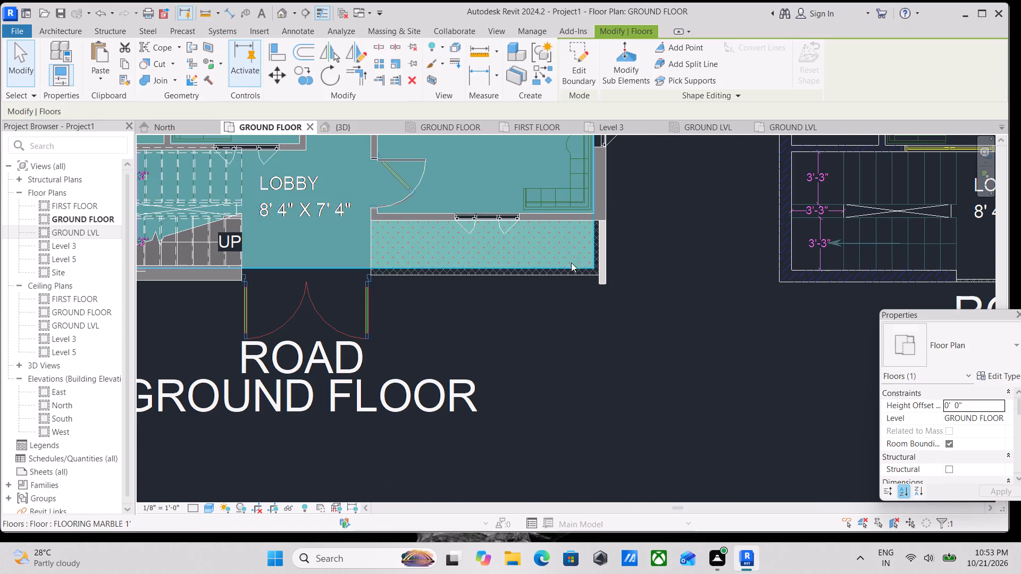
{"action": "key", "text": "Escape"}
{"action": "left_click", "coordinate": [604, 270]}
{"action": "right_click", "coordinate": [604, 270]}
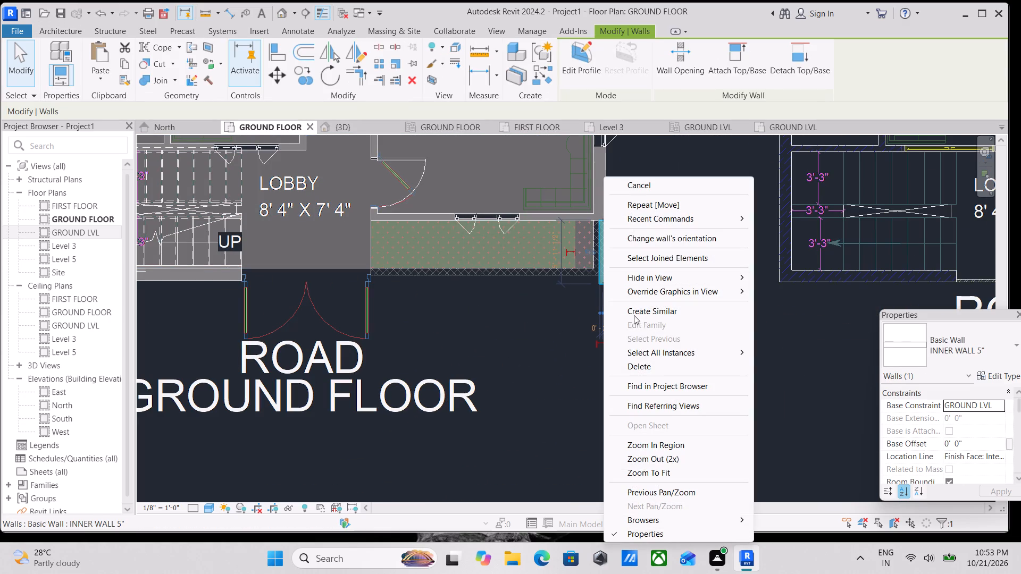
{"action": "left_click", "coordinate": [640, 378]}
{"action": "left_click", "coordinate": [641, 367]}
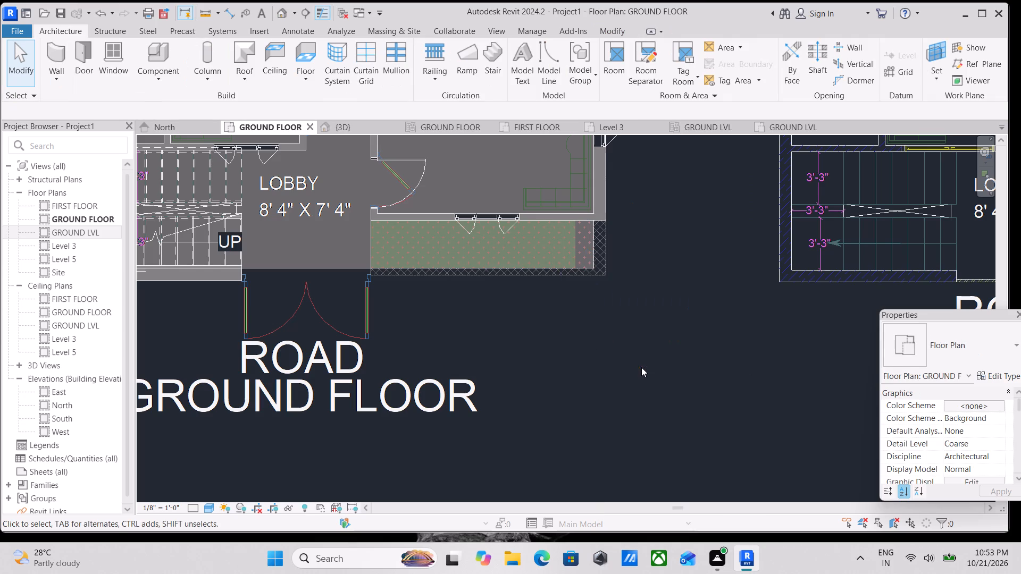
Draw a 5'0" high INNER WALL 5" around the strip before the living room: about 3'-1" along the side and 13'-10" along the front.
{"action": "type", "text": "wa"}
{"action": "scroll", "coordinate": [581, 233], "scroll_direction": "up", "scroll_amount": 5}
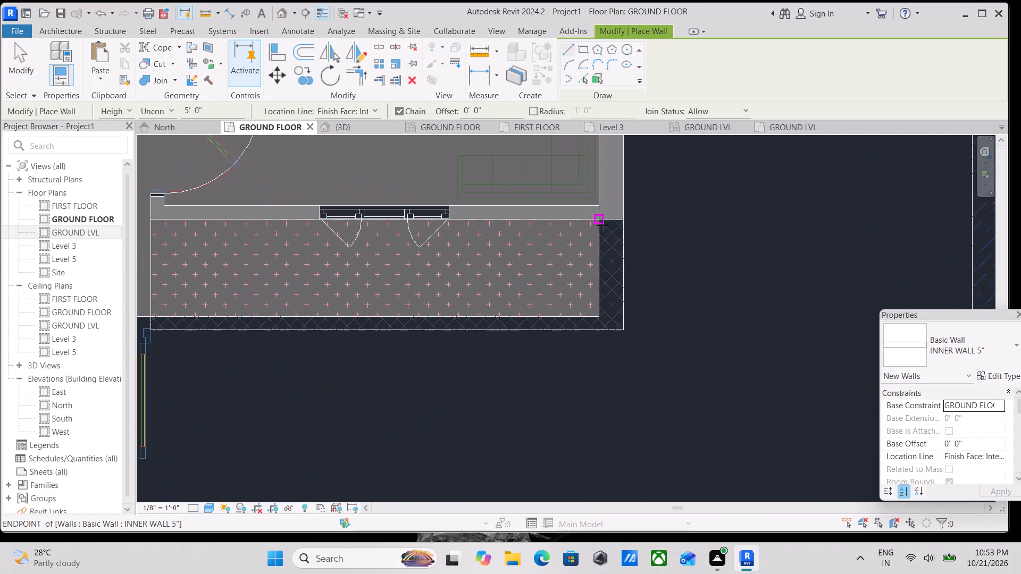
{"action": "left_click", "coordinate": [600, 222]}
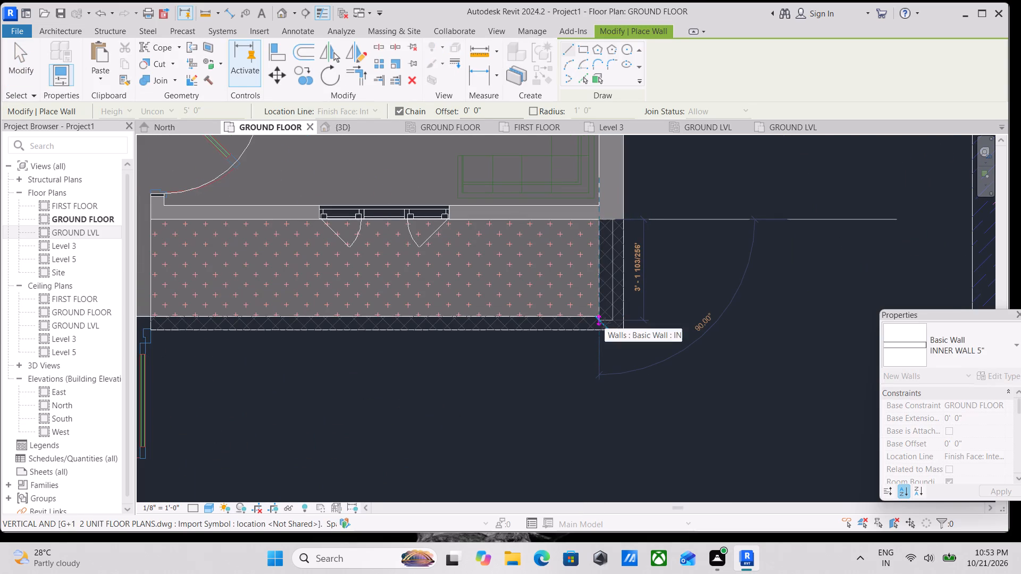
{"action": "left_click", "coordinate": [604, 318]}
{"action": "middle_click_drag", "start_coordinate": [531, 321], "coordinate": [649, 316]}
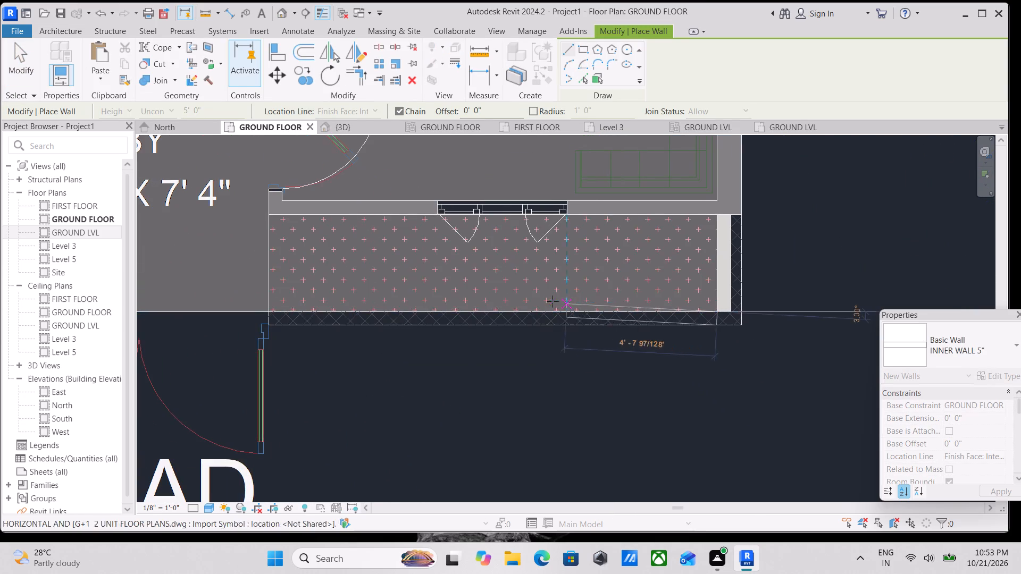
{"action": "middle_click_drag", "start_coordinate": [550, 301], "coordinate": [715, 285]}
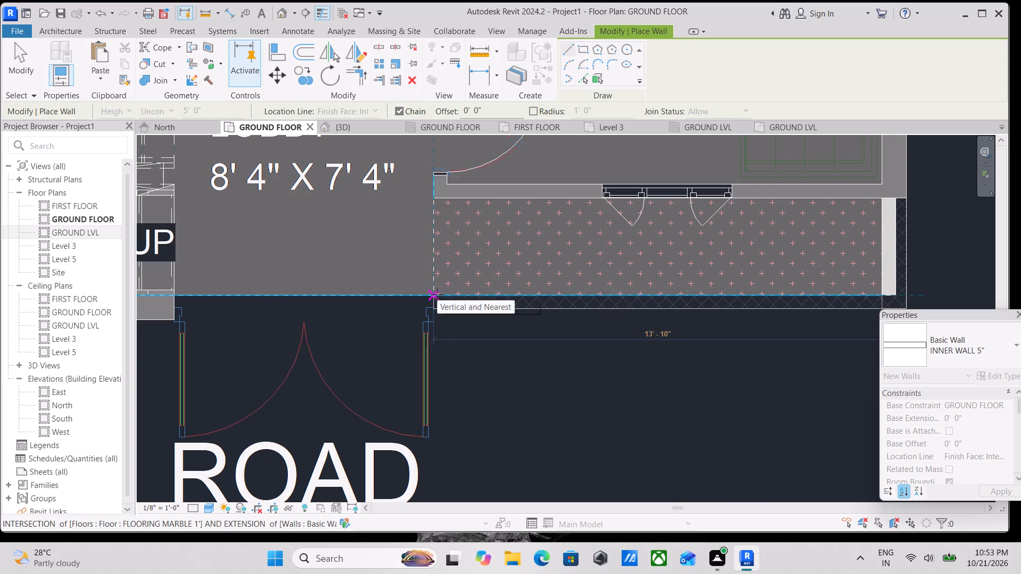
{"action": "left_click", "coordinate": [437, 294]}
{"action": "middle_click_drag", "start_coordinate": [437, 294], "coordinate": [615, 289]}
{"action": "key", "text": "Escape"}
{"action": "middle_click_drag", "start_coordinate": [379, 305], "coordinate": [766, 265]}
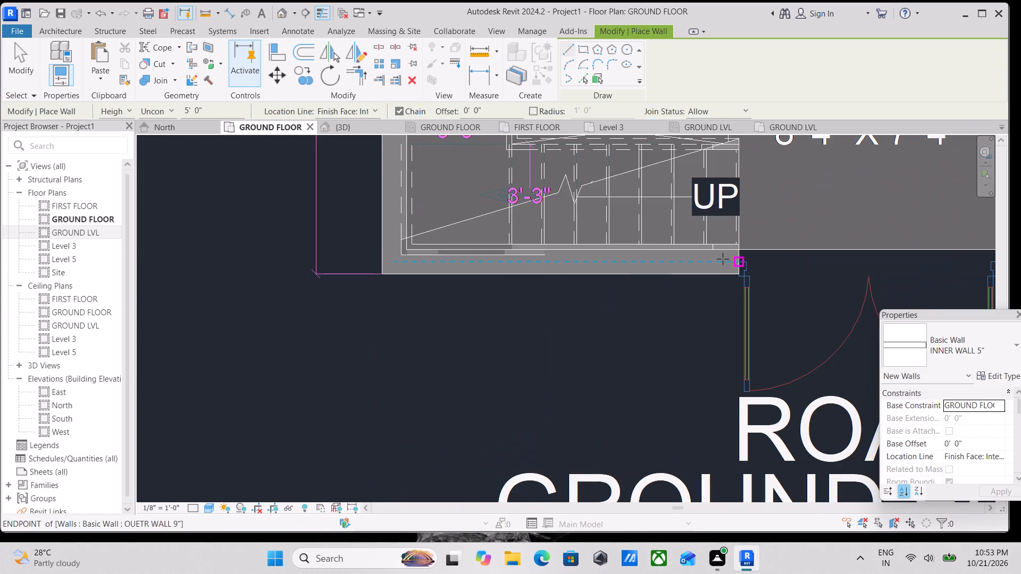
{"action": "middle_click_drag", "start_coordinate": [741, 249], "coordinate": [632, 265]}
{"action": "scroll", "coordinate": [664, 261], "scroll_direction": "down", "scroll_amount": 1}
{"action": "middle_click_drag", "start_coordinate": [664, 261], "coordinate": [614, 273]}
{"action": "key", "text": "Escape"}
{"action": "key", "text": "Escape"}
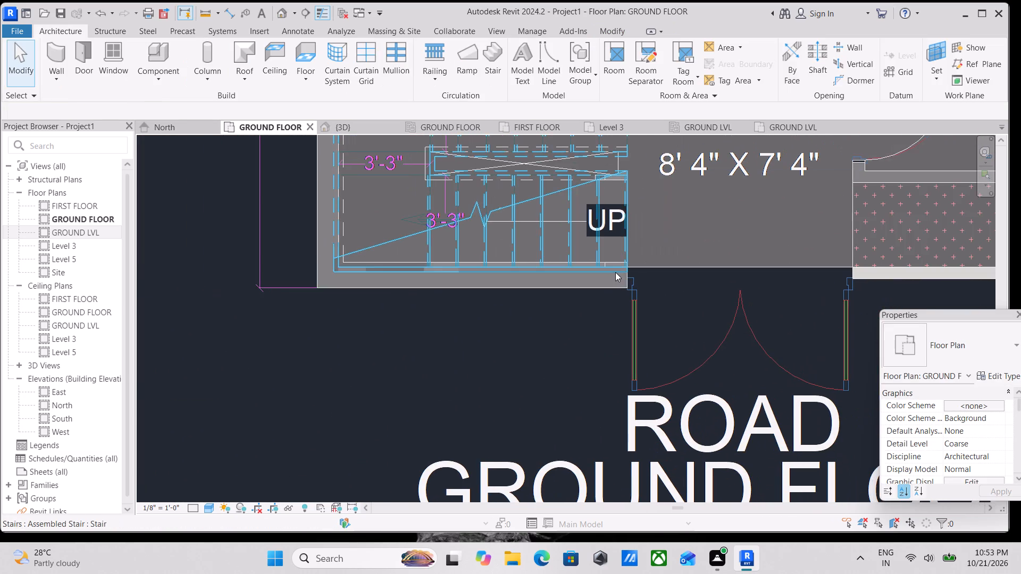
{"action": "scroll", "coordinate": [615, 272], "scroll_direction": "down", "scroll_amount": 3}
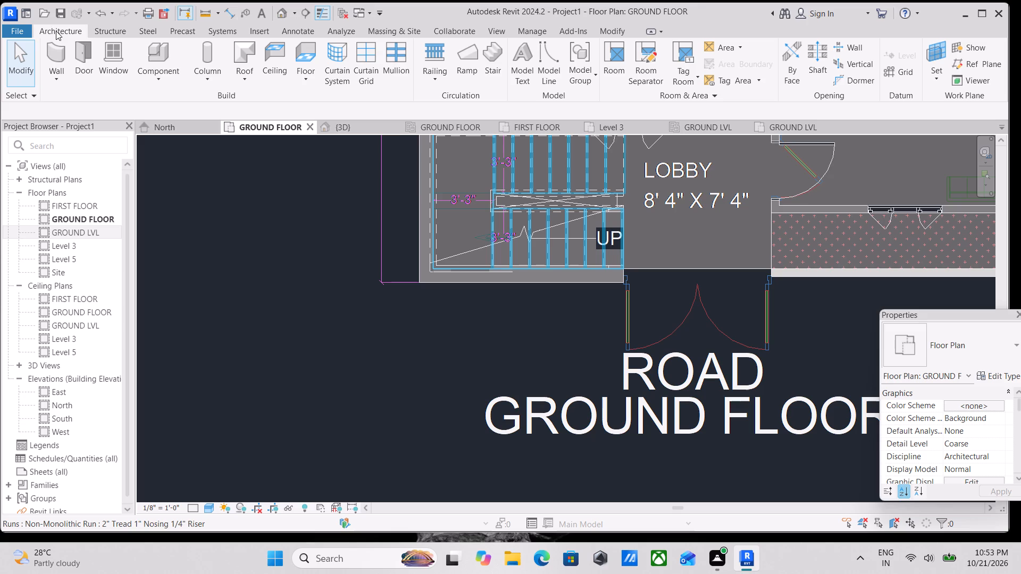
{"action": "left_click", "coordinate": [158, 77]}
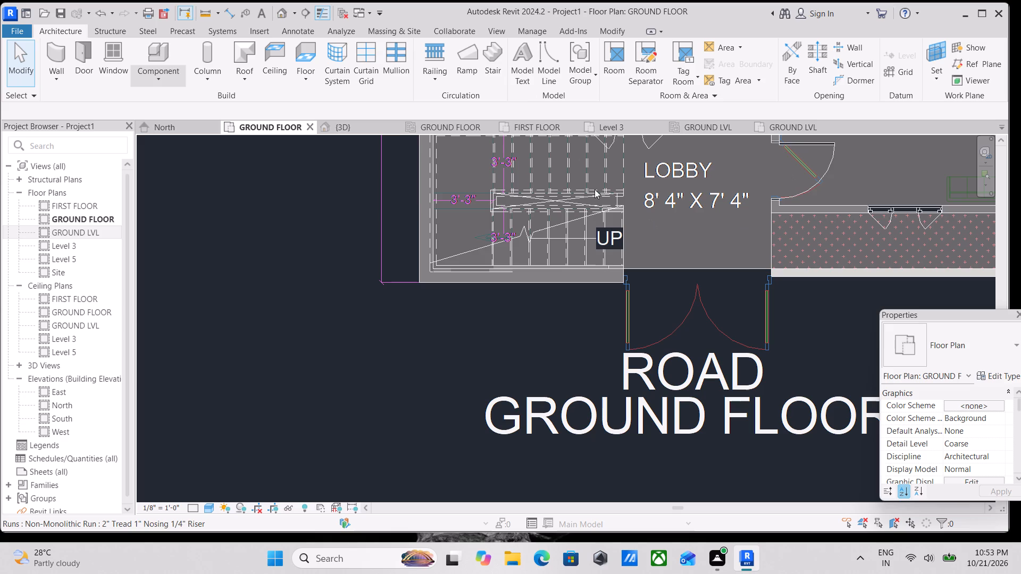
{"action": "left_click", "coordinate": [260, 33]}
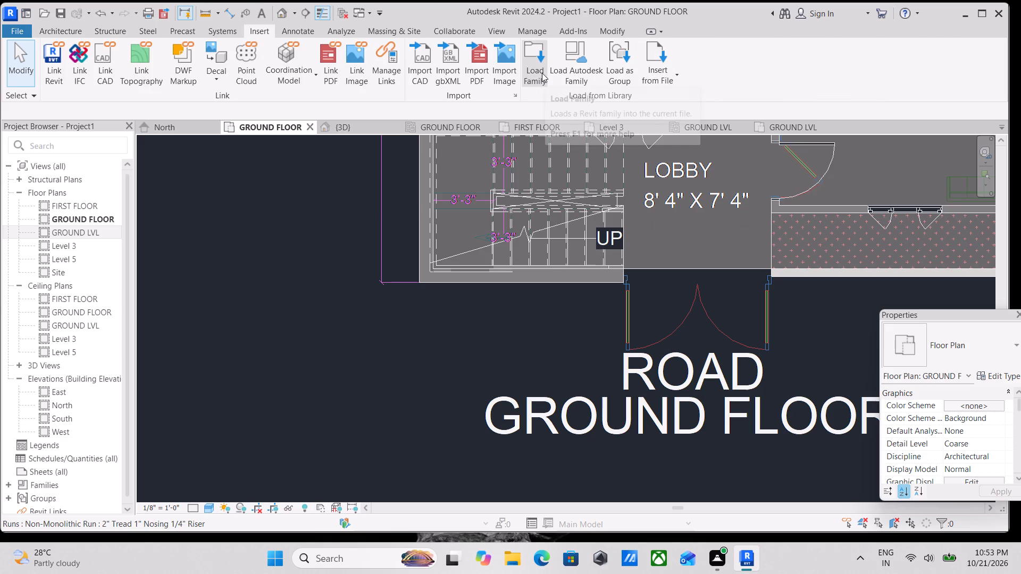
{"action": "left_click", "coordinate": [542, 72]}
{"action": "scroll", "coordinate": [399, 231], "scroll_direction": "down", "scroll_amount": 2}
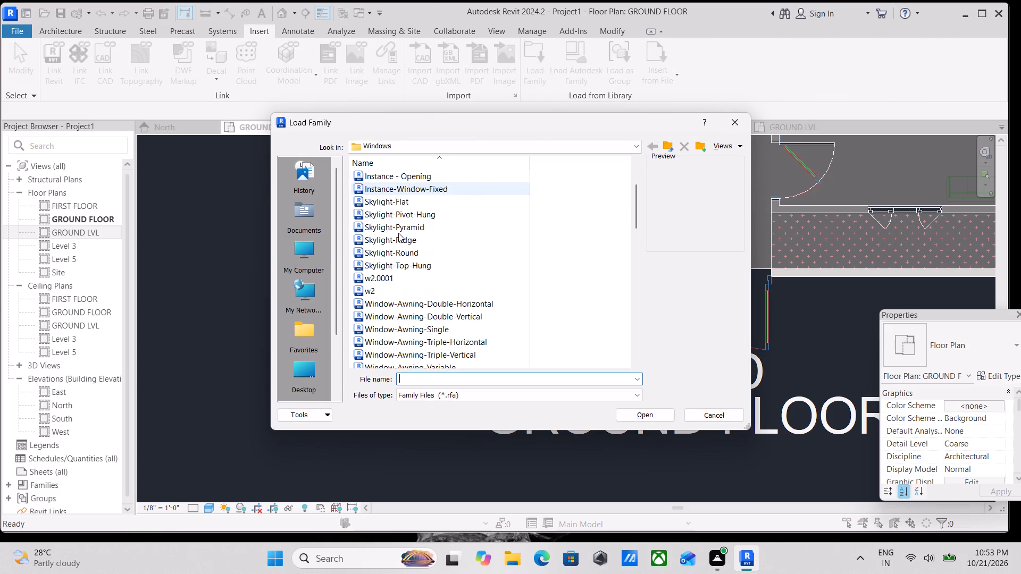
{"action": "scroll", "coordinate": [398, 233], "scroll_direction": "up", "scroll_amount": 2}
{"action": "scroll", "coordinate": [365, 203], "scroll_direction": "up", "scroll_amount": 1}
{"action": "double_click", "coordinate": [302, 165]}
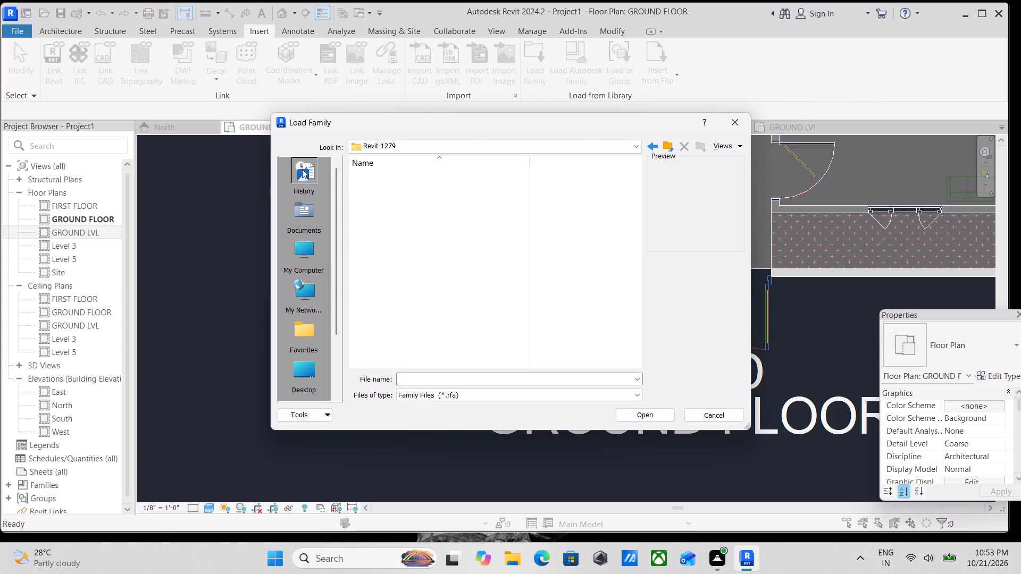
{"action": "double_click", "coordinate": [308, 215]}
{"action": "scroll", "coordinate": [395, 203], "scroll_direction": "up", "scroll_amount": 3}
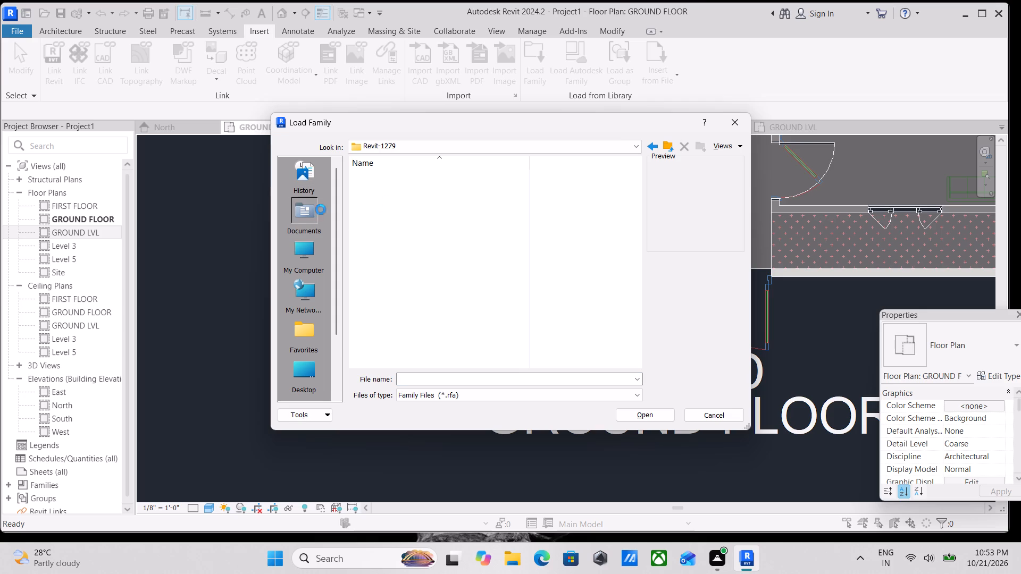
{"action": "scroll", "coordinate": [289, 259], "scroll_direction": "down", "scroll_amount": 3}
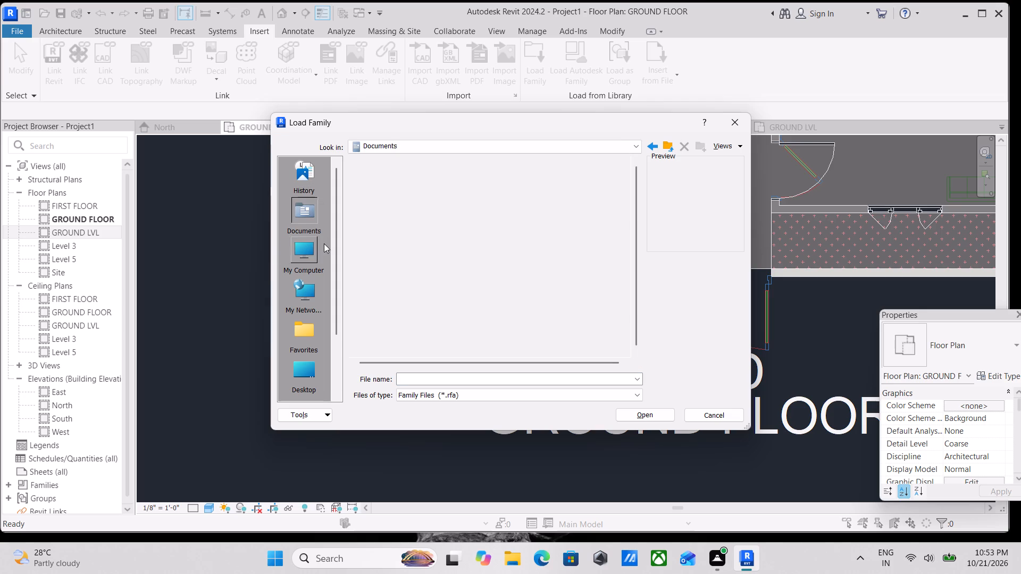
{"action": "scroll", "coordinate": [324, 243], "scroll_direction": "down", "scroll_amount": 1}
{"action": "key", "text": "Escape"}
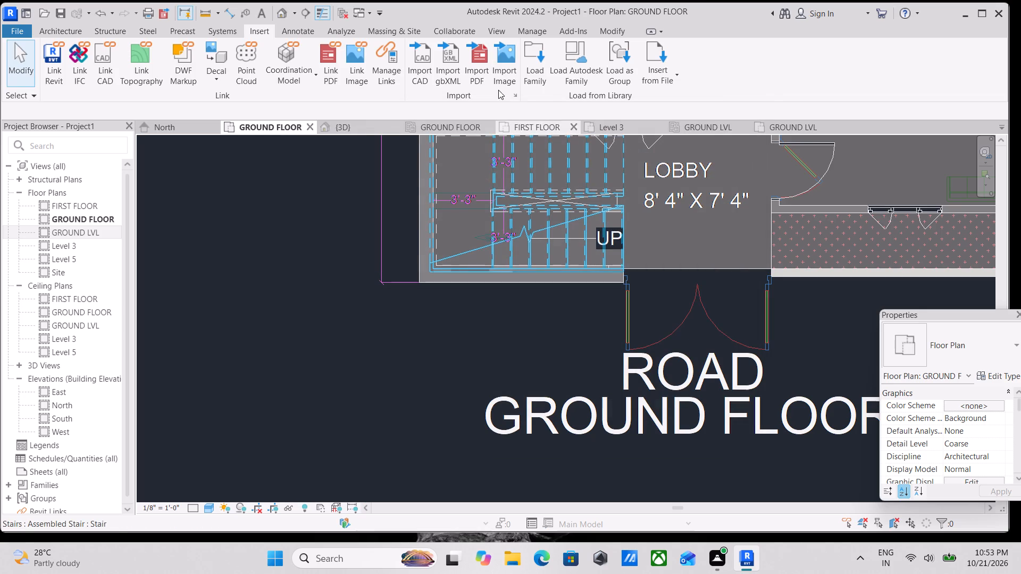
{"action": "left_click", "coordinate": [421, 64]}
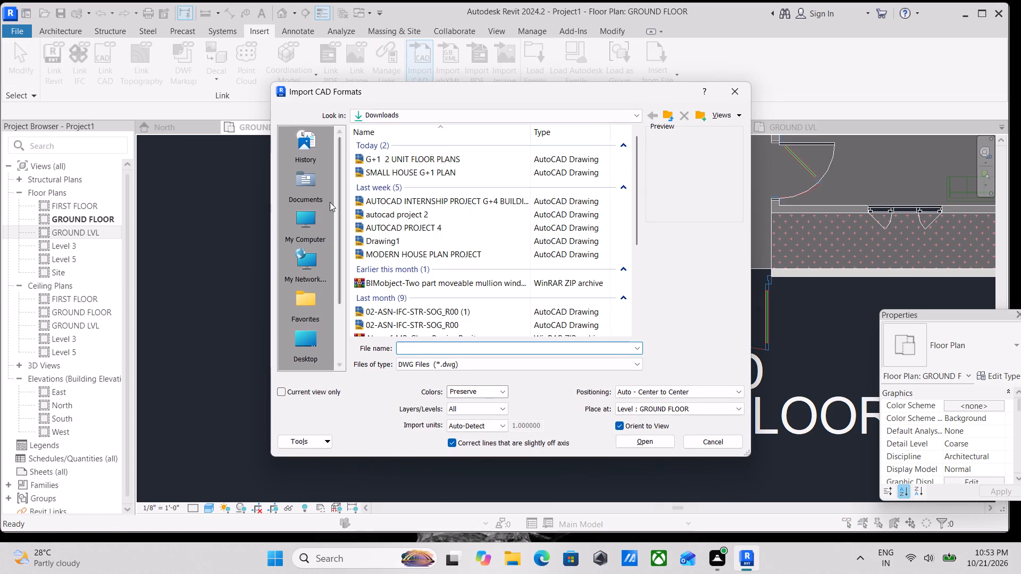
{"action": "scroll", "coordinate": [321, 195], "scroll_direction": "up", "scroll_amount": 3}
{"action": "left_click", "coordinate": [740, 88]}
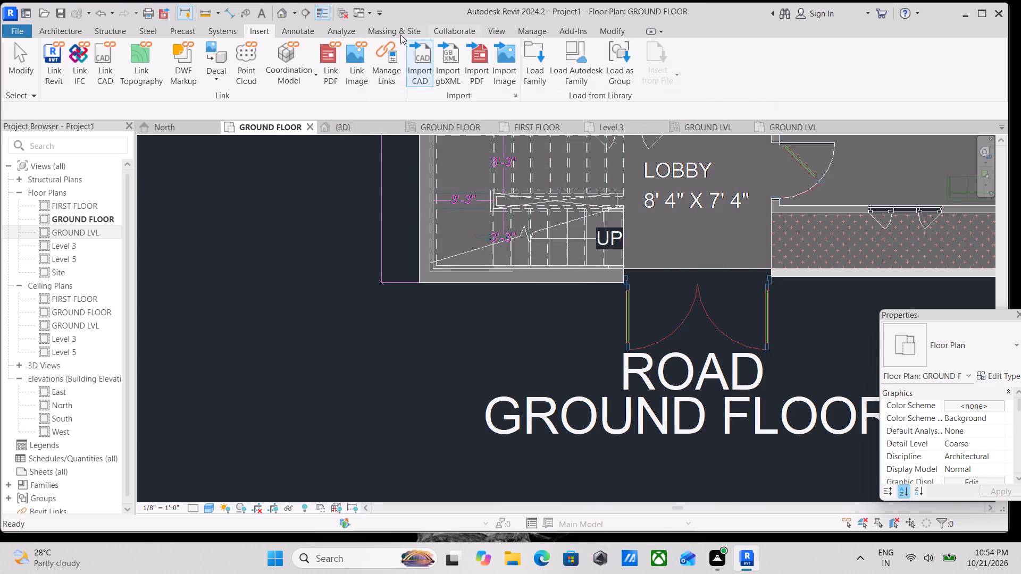
Load the gate_7956.0001 family into the project from the Gate folder inside the SHUBHAM CITY library.
{"action": "scroll", "coordinate": [392, 36], "scroll_direction": "up", "scroll_amount": 2}
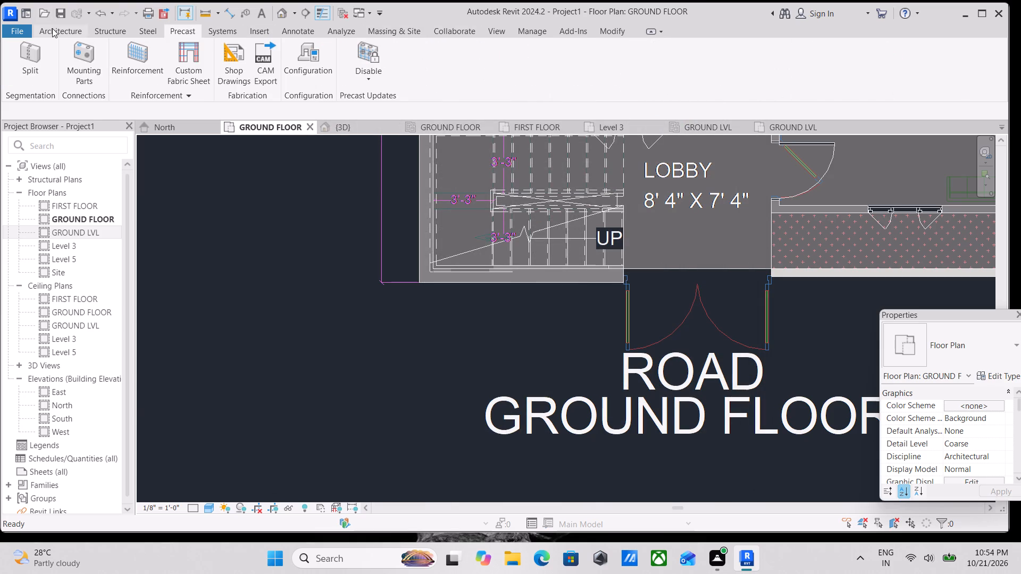
{"action": "left_click", "coordinate": [52, 28]}
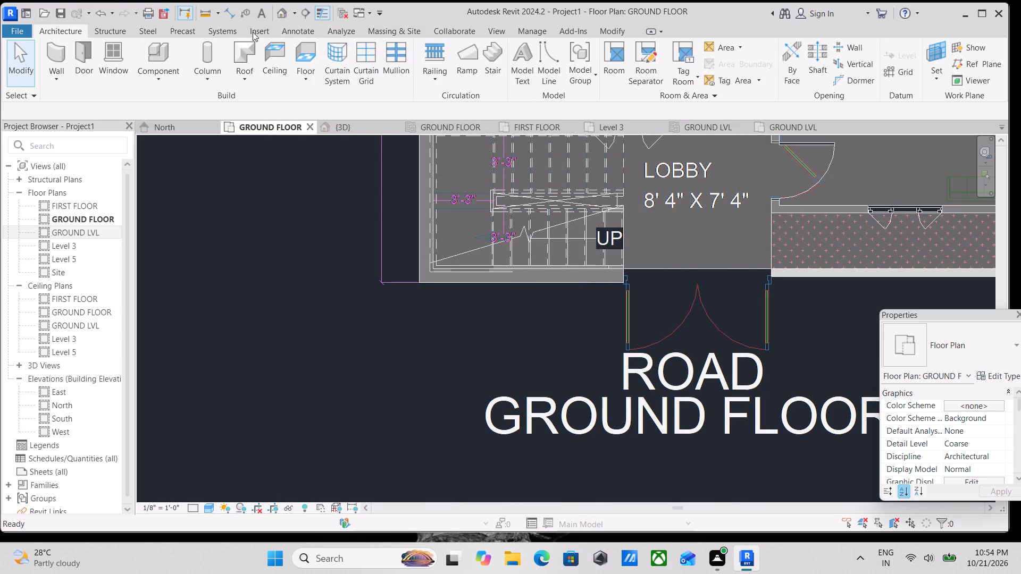
{"action": "left_click", "coordinate": [253, 32]}
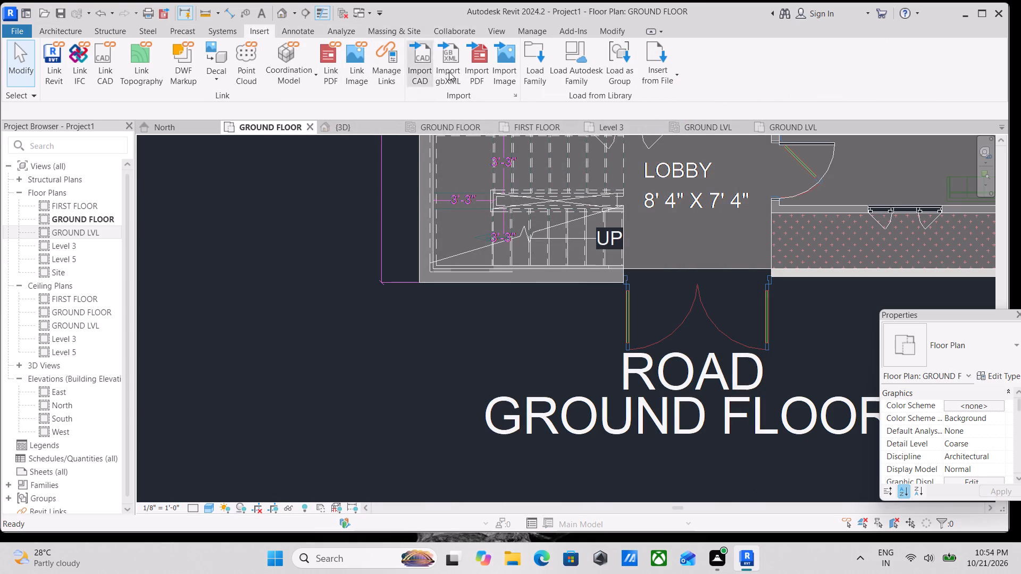
{"action": "left_click", "coordinate": [526, 67]}
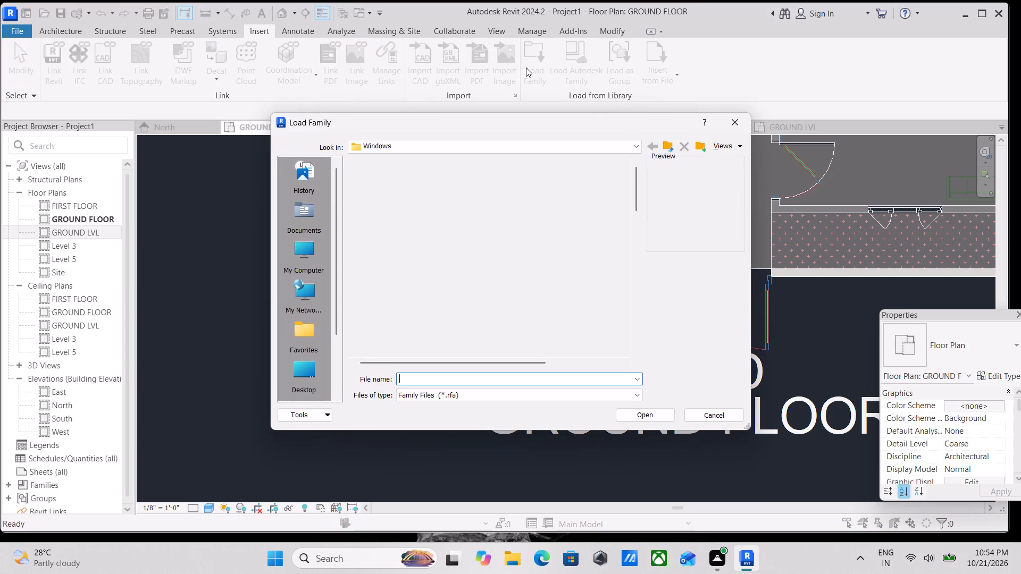
{"action": "scroll", "coordinate": [349, 184], "scroll_direction": "up", "scroll_amount": 2}
{"action": "scroll", "coordinate": [374, 214], "scroll_direction": "down", "scroll_amount": 3}
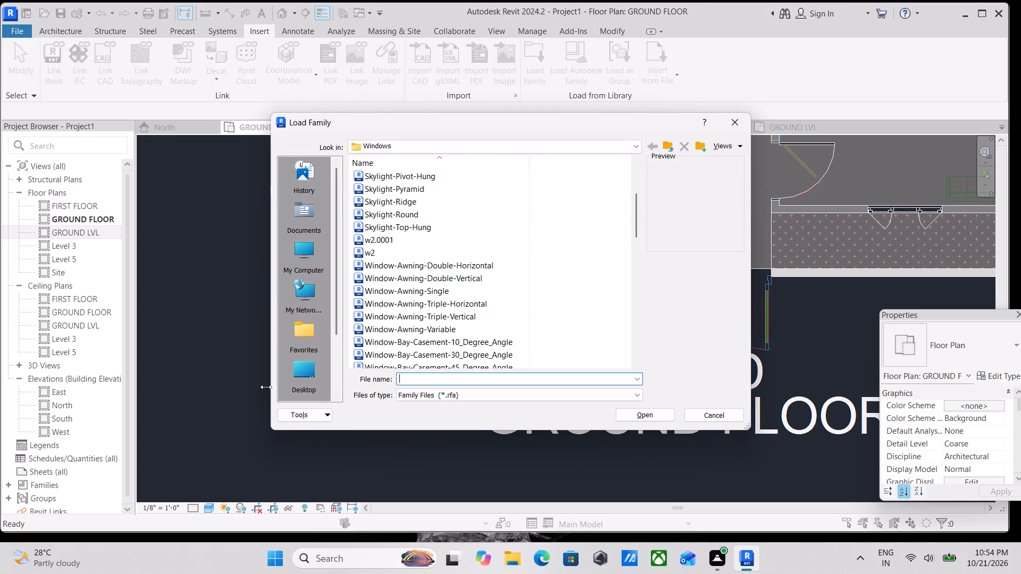
{"action": "scroll", "coordinate": [327, 266], "scroll_direction": "down", "scroll_amount": 1}
{"action": "scroll", "coordinate": [317, 239], "scroll_direction": "up", "scroll_amount": 2}
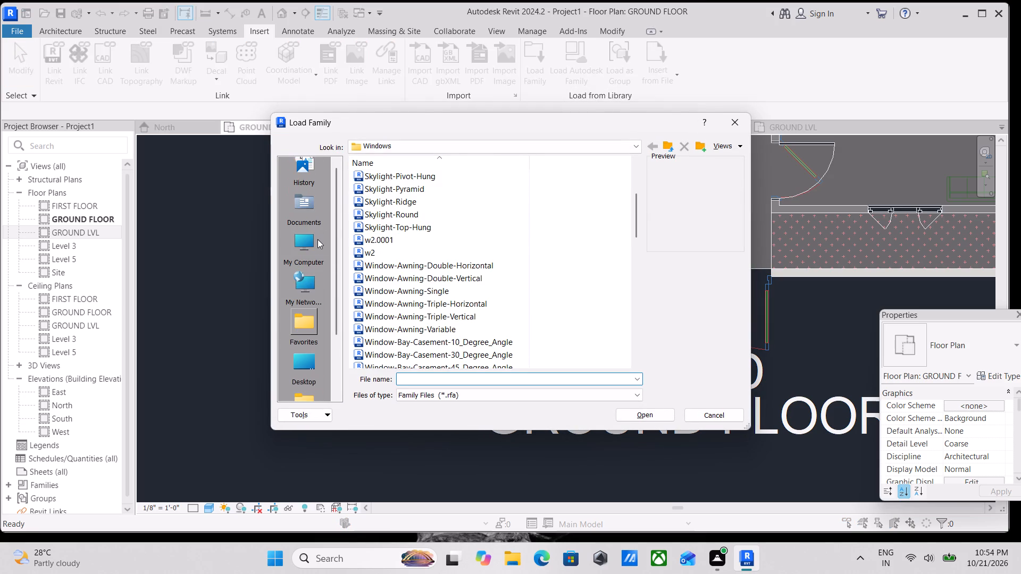
{"action": "scroll", "coordinate": [317, 239], "scroll_direction": "up", "scroll_amount": 3}
{"action": "left_click", "coordinate": [298, 206]}
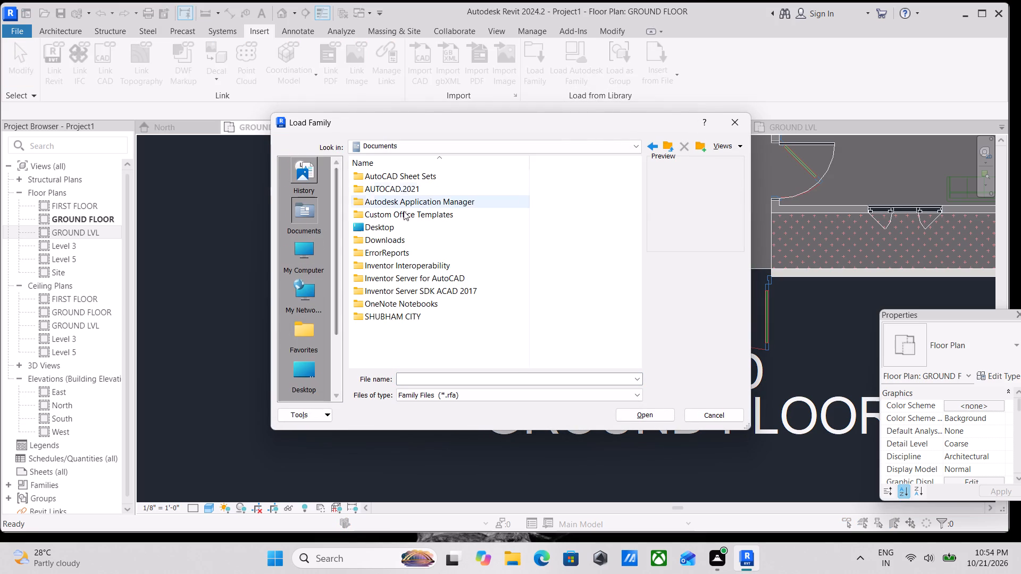
{"action": "double_click", "coordinate": [430, 321]}
{"action": "double_click", "coordinate": [392, 180]}
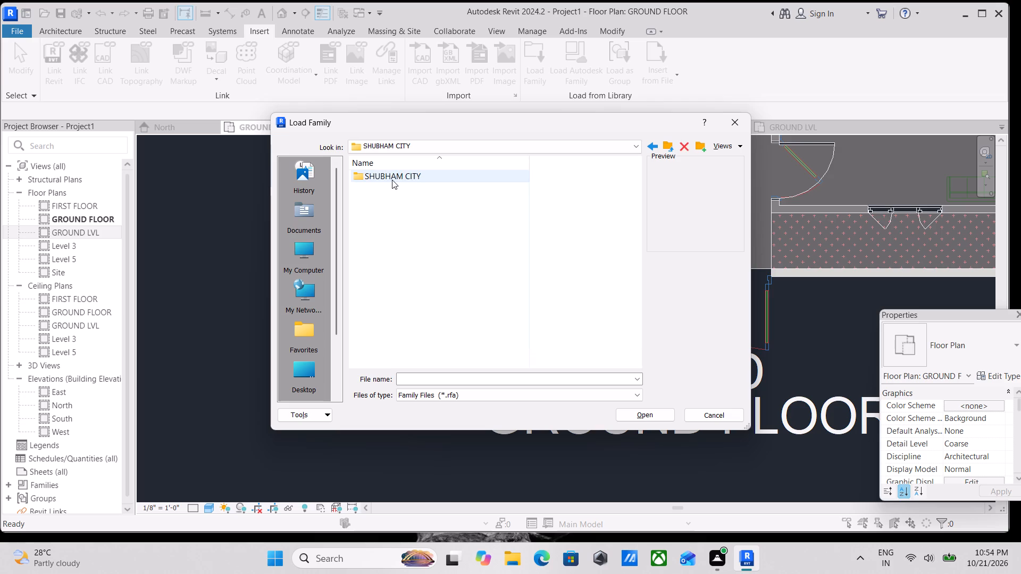
{"action": "scroll", "coordinate": [374, 261], "scroll_direction": "down", "scroll_amount": 2}
{"action": "double_click", "coordinate": [386, 270]}
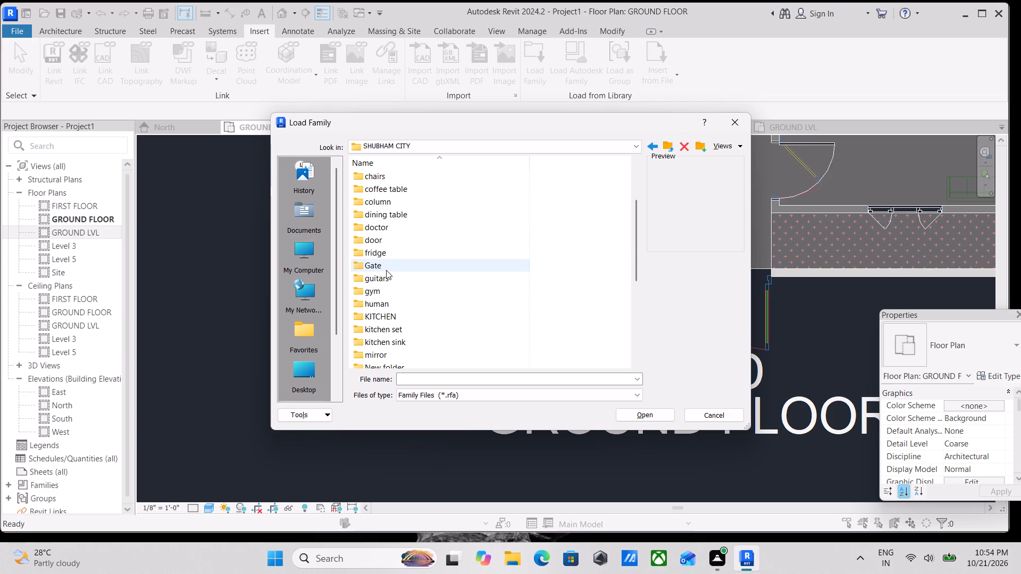
{"action": "left_click", "coordinate": [403, 236]}
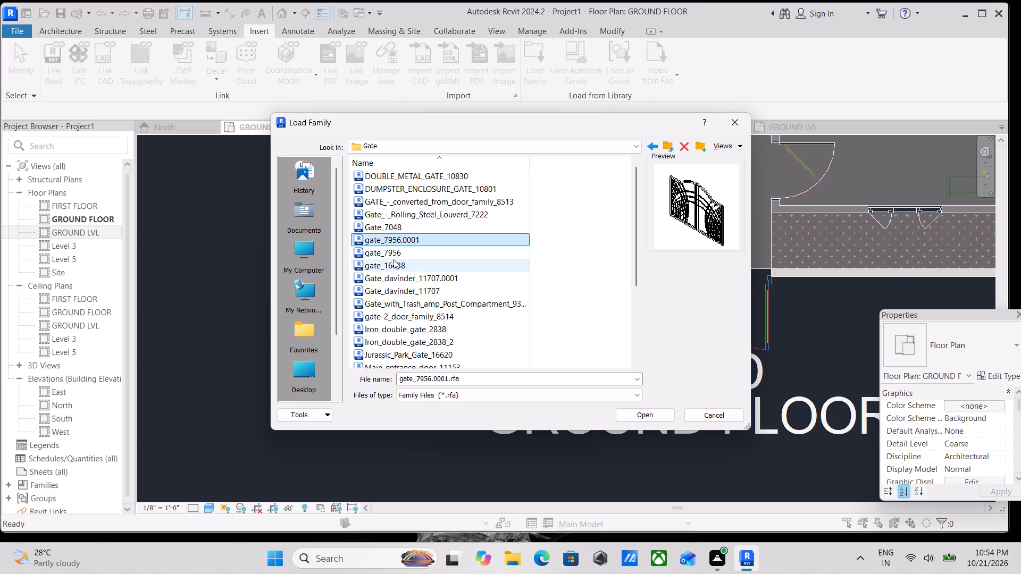
{"action": "left_click", "coordinate": [649, 419]}
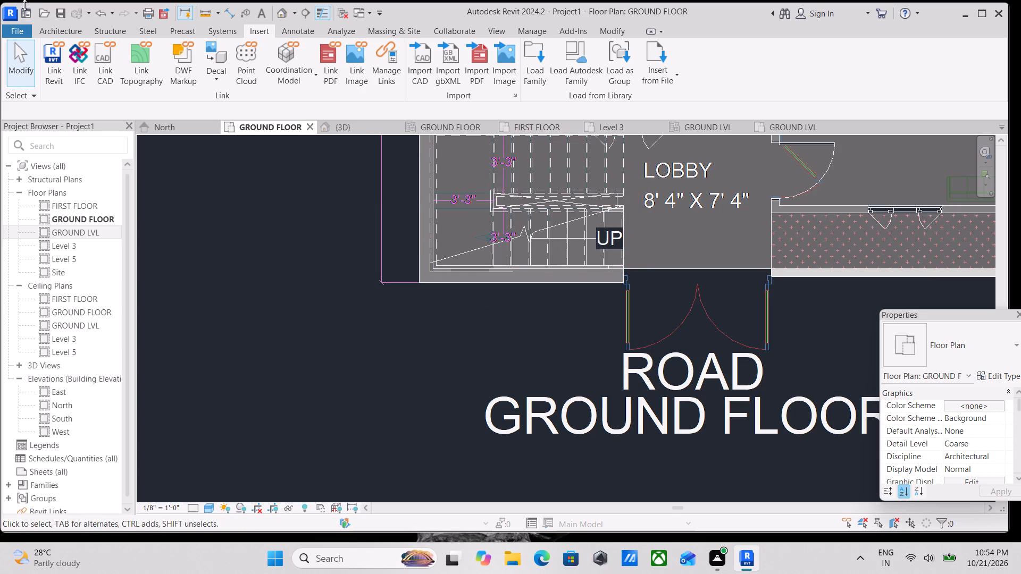
Place the gate_7956.0001 component on the GROUND FLOOR level across the lobby's road-side opening, between the stair wall and the front low wall.
{"action": "left_click", "coordinate": [61, 31]}
{"action": "left_click", "coordinate": [147, 73]}
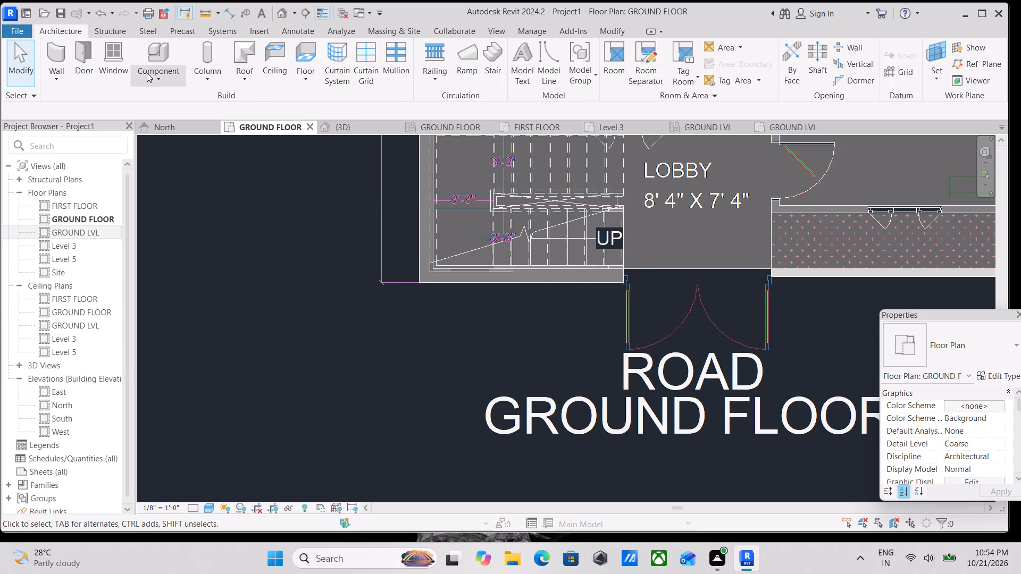
{"action": "left_click", "coordinate": [157, 101]}
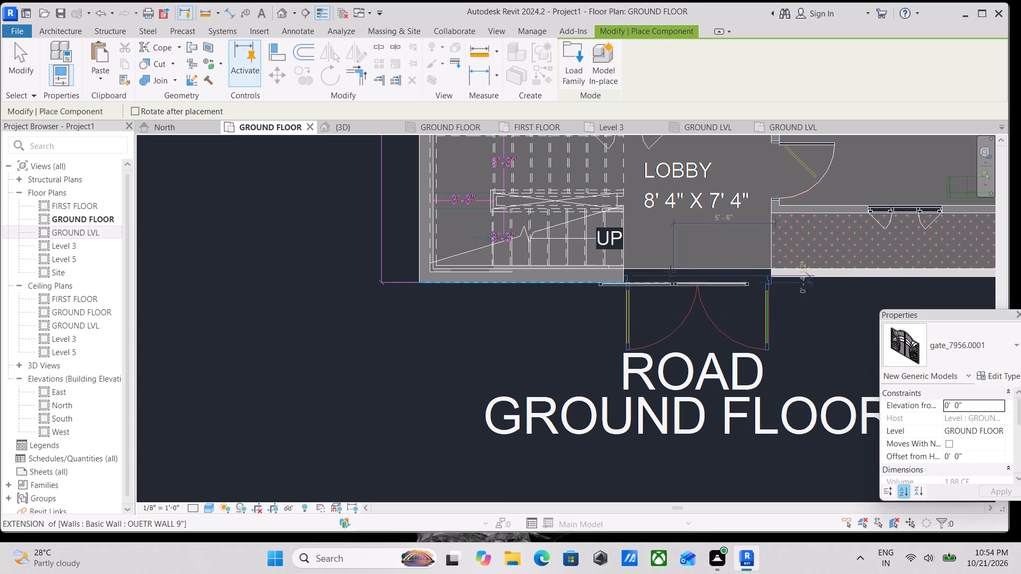
{"action": "scroll", "coordinate": [698, 274], "scroll_direction": "up", "scroll_amount": 2}
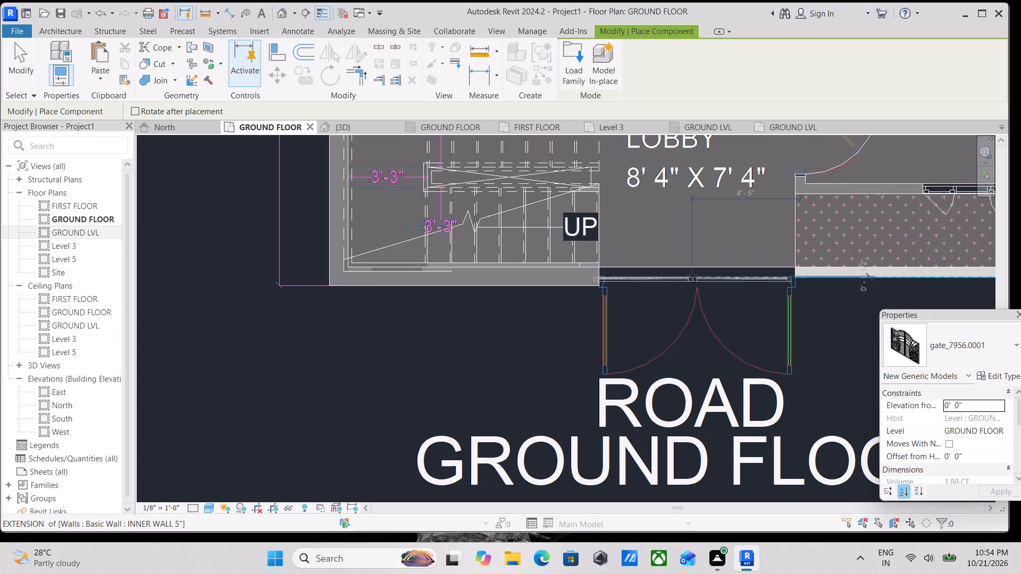
{"action": "left_click", "coordinate": [692, 275]}
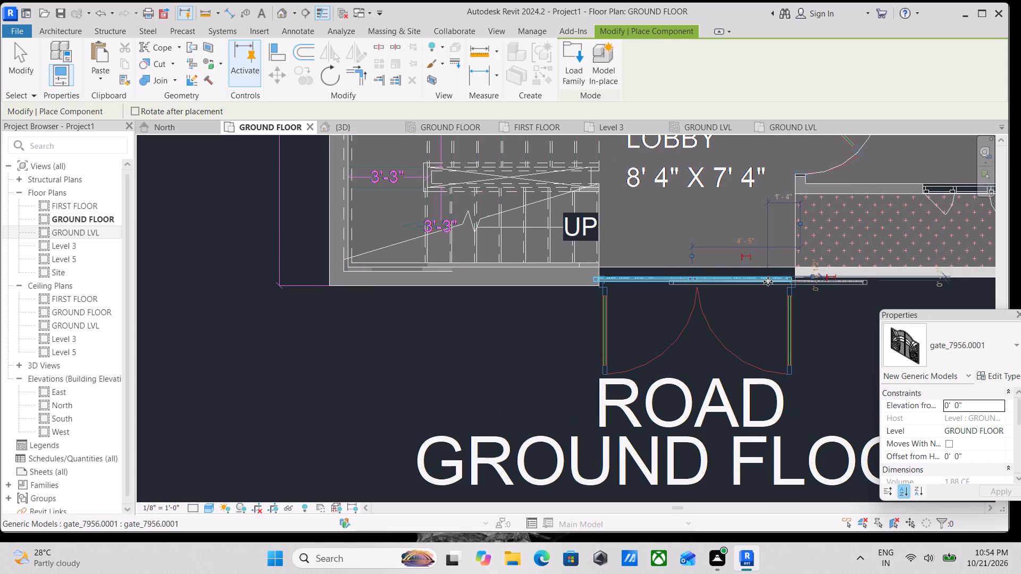
{"action": "key", "text": "Escape"}
{"action": "scroll", "coordinate": [768, 281], "scroll_direction": "down", "scroll_amount": 3}
{"action": "scroll", "coordinate": [723, 293], "scroll_direction": "down", "scroll_amount": 8}
{"action": "key", "text": "Escape"}
{"action": "key", "text": "Escape"}
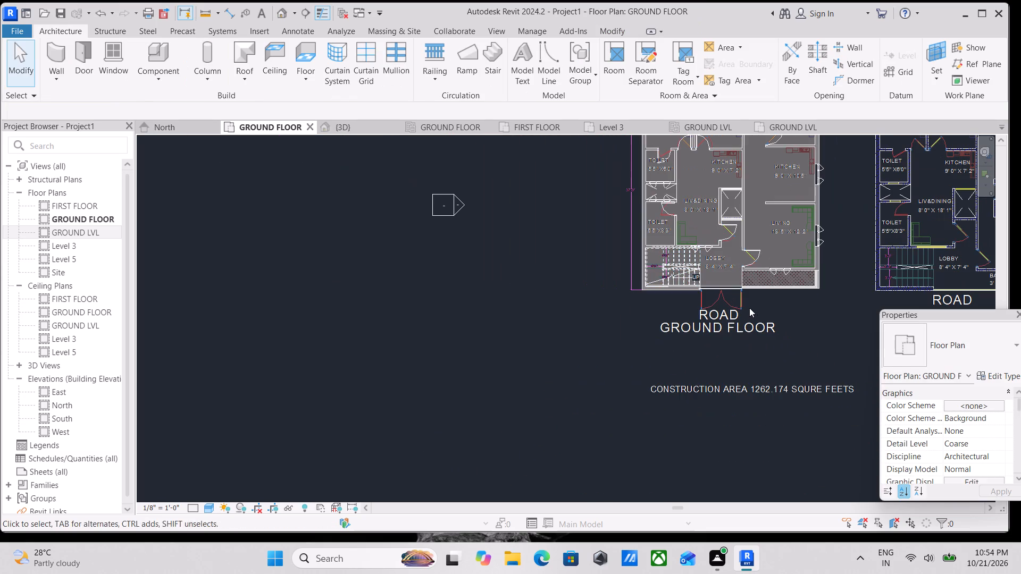
In the 3D view, nudge the entrance gate slightly sideways along the front toward the low wall to fit the opening.
{"action": "scroll", "coordinate": [709, 278], "scroll_direction": "up", "scroll_amount": 1}
{"action": "left_click", "coordinate": [350, 128]}
{"action": "scroll", "coordinate": [520, 251], "scroll_direction": "down", "scroll_amount": 2}
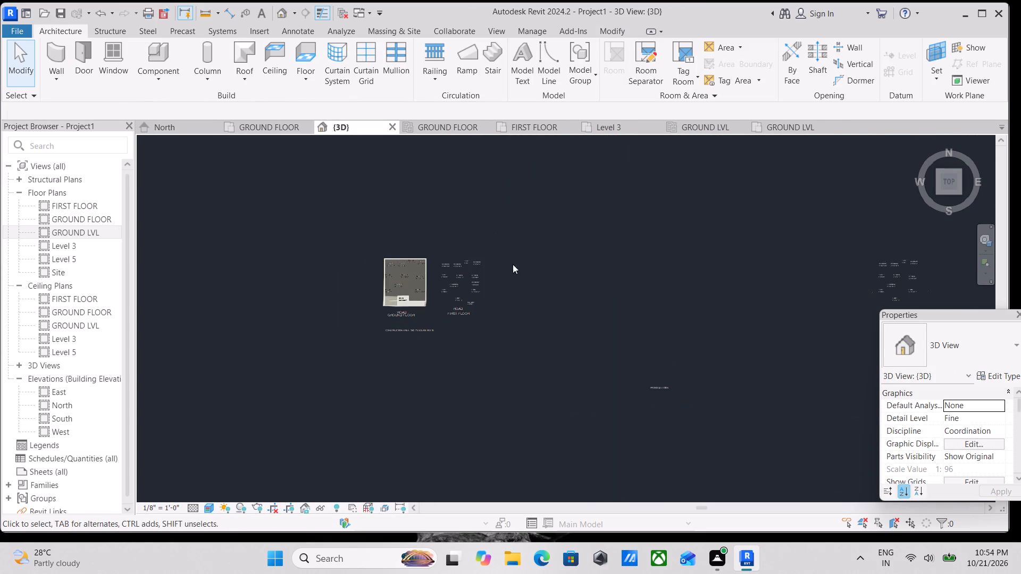
{"action": "scroll", "coordinate": [473, 290], "scroll_direction": "up", "scroll_amount": 15}
{"action": "scroll", "coordinate": [412, 270], "scroll_direction": "down", "scroll_amount": 3}
{"action": "middle_click_drag", "start_coordinate": [412, 270], "coordinate": [442, 282]}
{"action": "scroll", "coordinate": [432, 268], "scroll_direction": "down", "scroll_amount": 2}
{"action": "middle_click_drag", "start_coordinate": [426, 285], "coordinate": [429, 184], "text": "shift"}
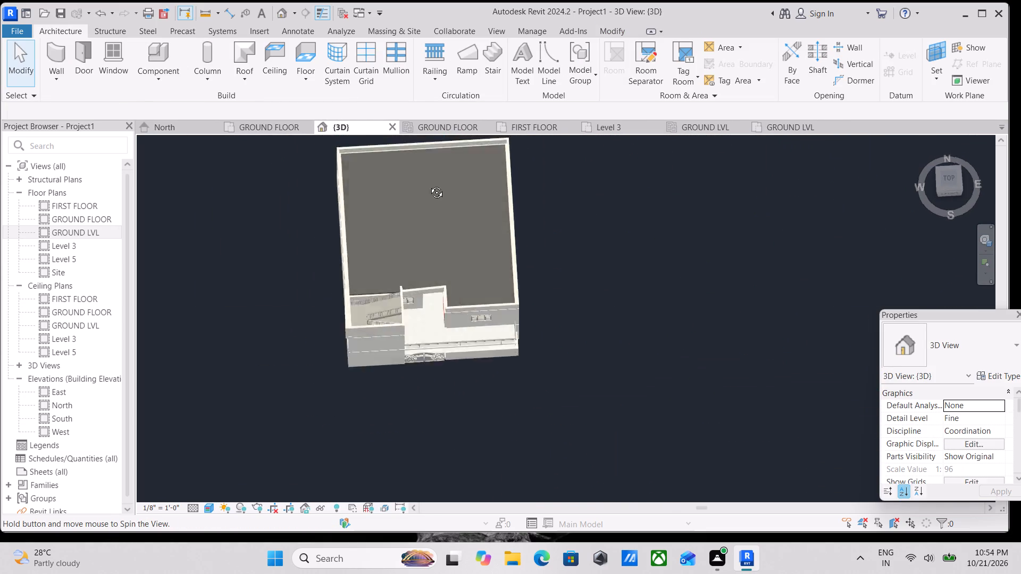
{"action": "middle_click_drag", "start_coordinate": [429, 184], "coordinate": [398, 127], "text": "shift"}
{"action": "middle_click_drag", "start_coordinate": [475, 168], "coordinate": [473, 277]}
{"action": "scroll", "coordinate": [436, 255], "scroll_direction": "up", "scroll_amount": 7}
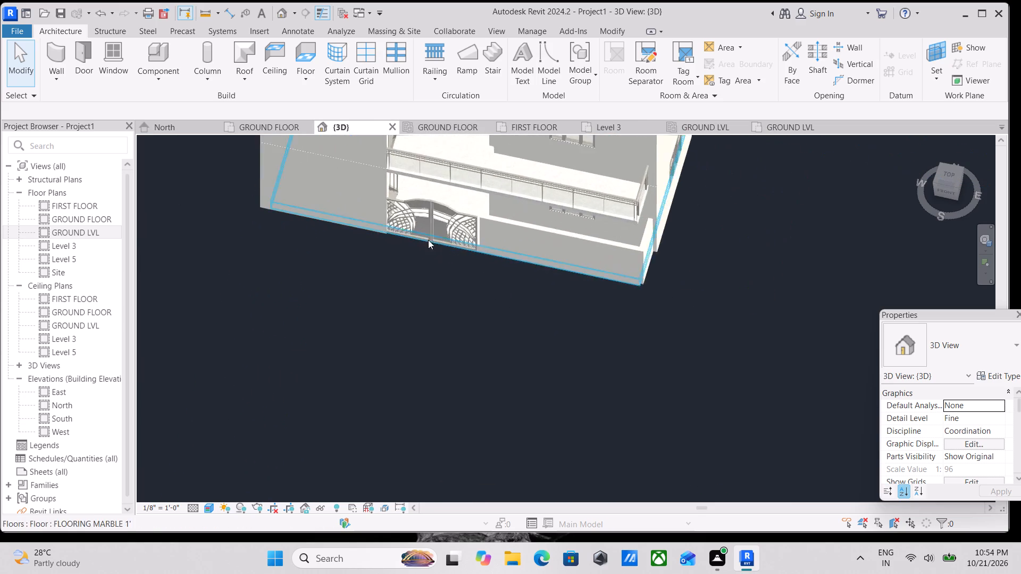
{"action": "scroll", "coordinate": [428, 240], "scroll_direction": "up", "scroll_amount": 3}
{"action": "left_click", "coordinate": [425, 199]}
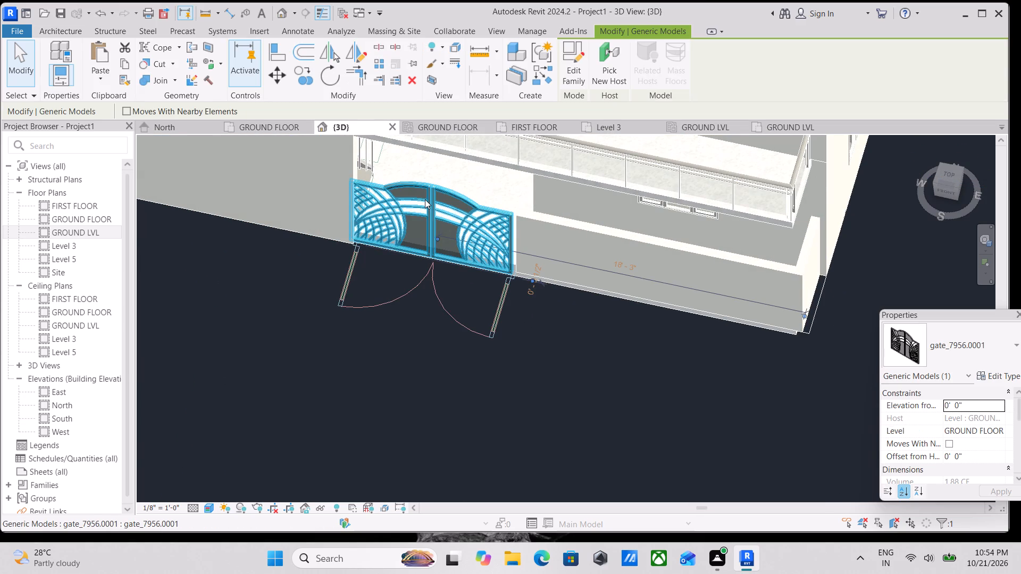
{"action": "key", "text": "Right"}
{"action": "key", "text": "Right"}
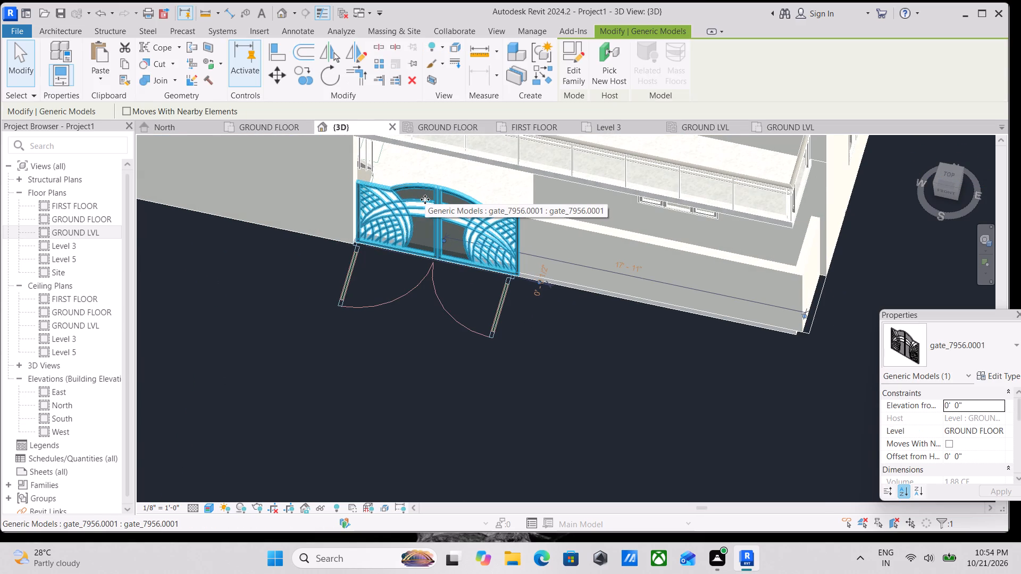
{"action": "key", "text": "Left"}
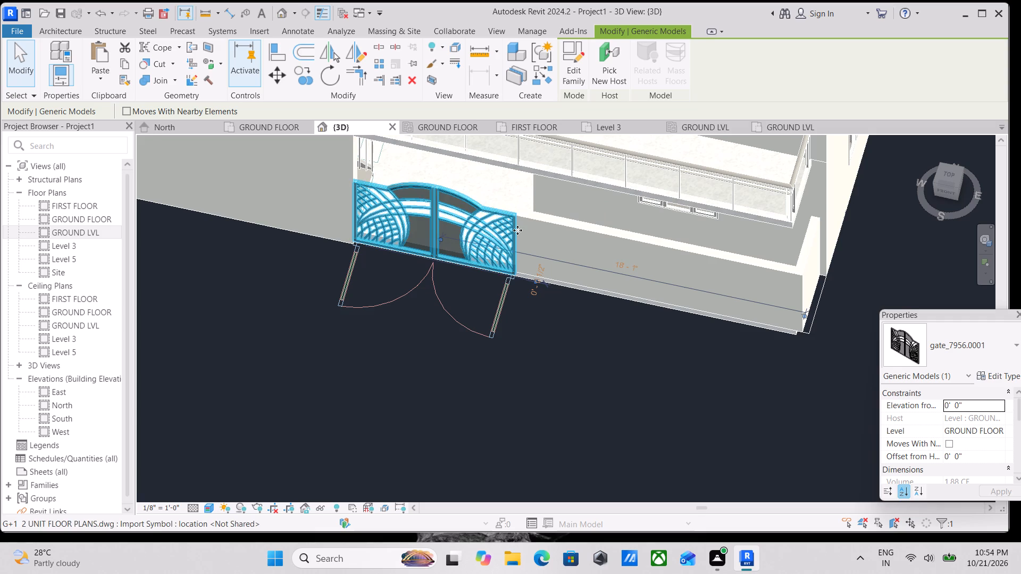
{"action": "scroll", "coordinate": [517, 230], "scroll_direction": "down", "scroll_amount": 2}
{"action": "key", "text": "Escape"}
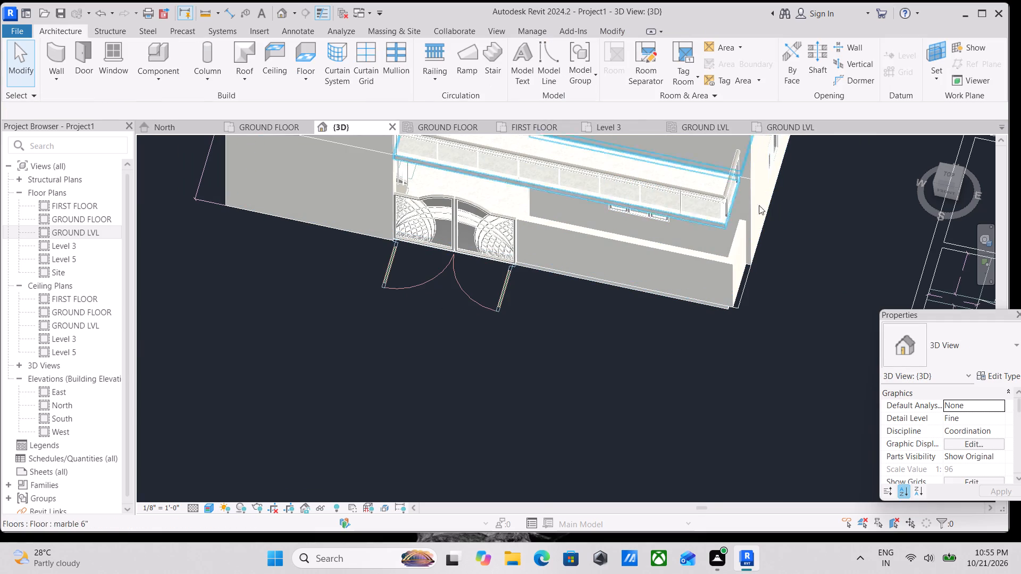
From the front 3D view, stretch the base of the OUETR WALL 9" in front of the stairs down to the level line below GROUND FLOOR.
{"action": "left_click", "coordinate": [949, 196]}
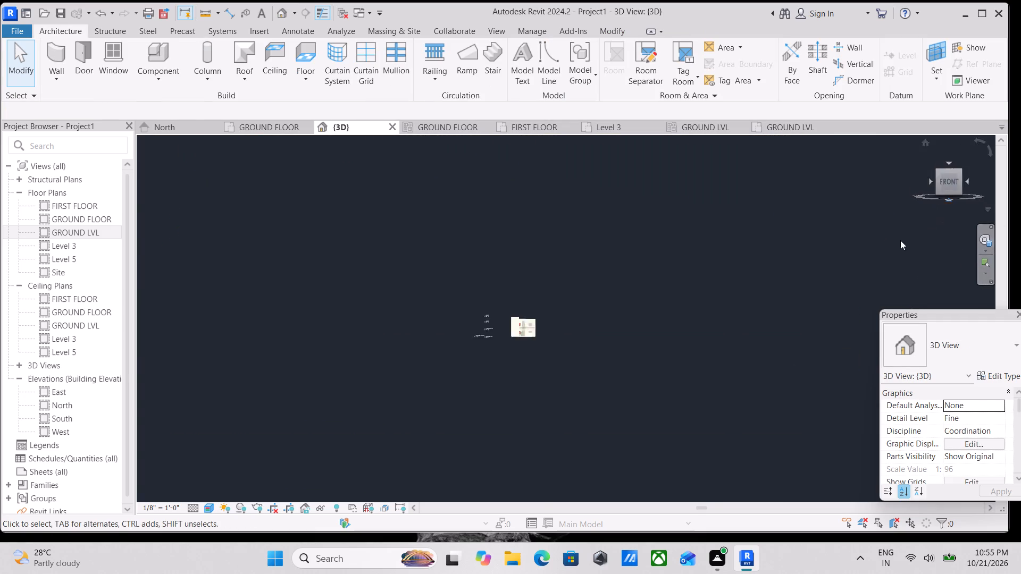
{"action": "scroll", "coordinate": [625, 343], "scroll_direction": "up", "scroll_amount": 3}
{"action": "scroll", "coordinate": [286, 328], "scroll_direction": "up", "scroll_amount": 4}
{"action": "scroll", "coordinate": [417, 320], "scroll_direction": "up", "scroll_amount": 10}
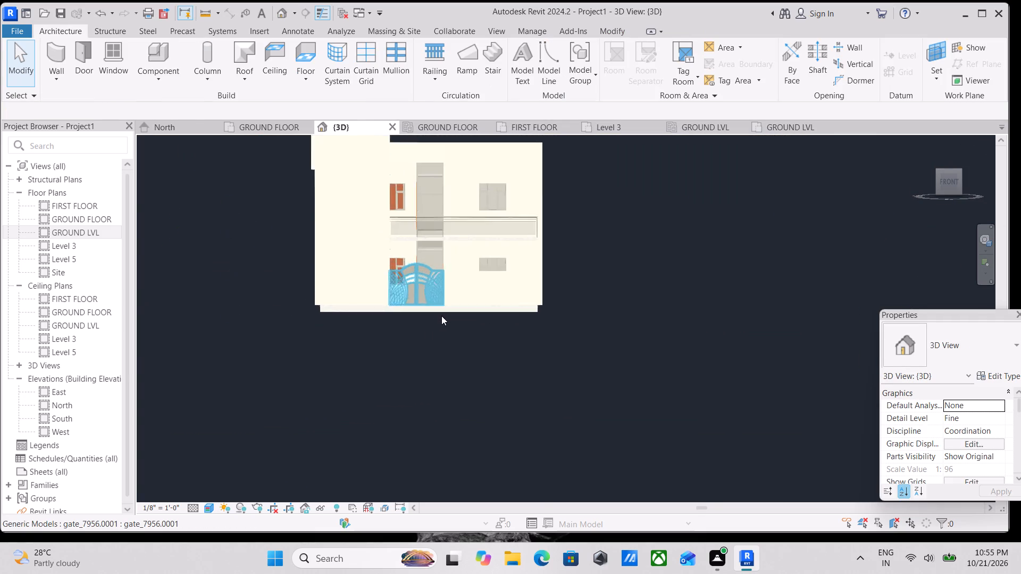
{"action": "scroll", "coordinate": [441, 316], "scroll_direction": "up", "scroll_amount": 2}
{"action": "left_click", "coordinate": [291, 296]}
{"action": "left_click_drag", "start_coordinate": [302, 298], "coordinate": [303, 308]}
{"action": "key", "text": "Escape"}
{"action": "scroll", "coordinate": [304, 307], "scroll_direction": "up", "scroll_amount": 2}
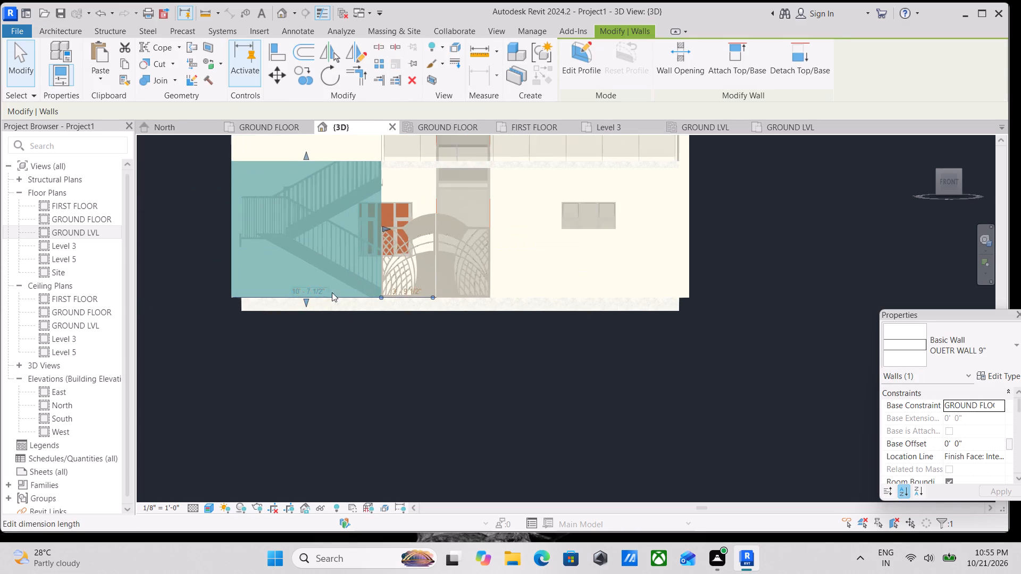
{"action": "key", "text": "Escape"}
{"action": "left_click", "coordinate": [314, 297]}
{"action": "left_click_drag", "start_coordinate": [308, 305], "coordinate": [308, 305]}
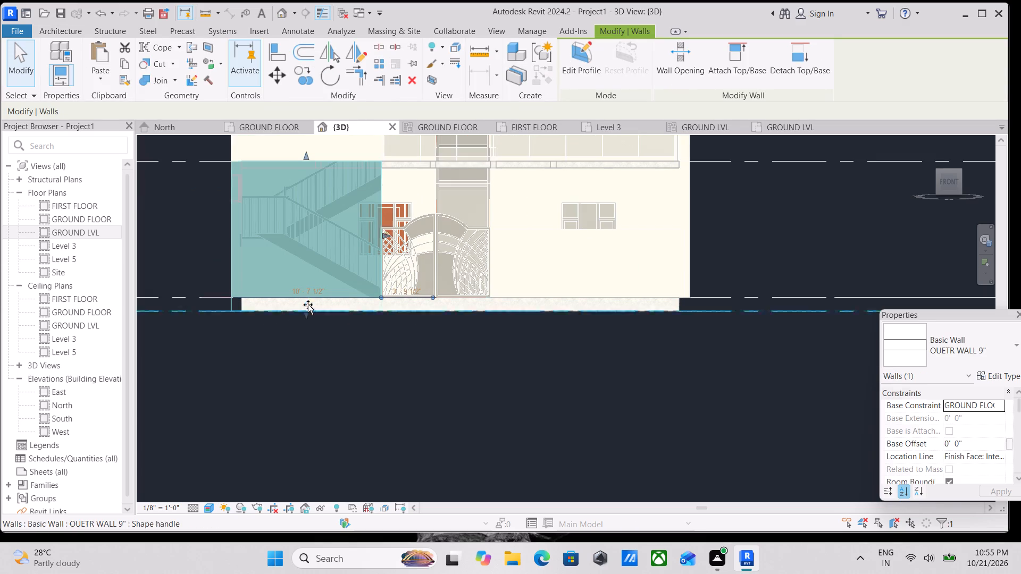
{"action": "left_click_drag", "start_coordinate": [308, 305], "coordinate": [305, 319]}
{"action": "left_click_drag", "start_coordinate": [307, 320], "coordinate": [306, 317]}
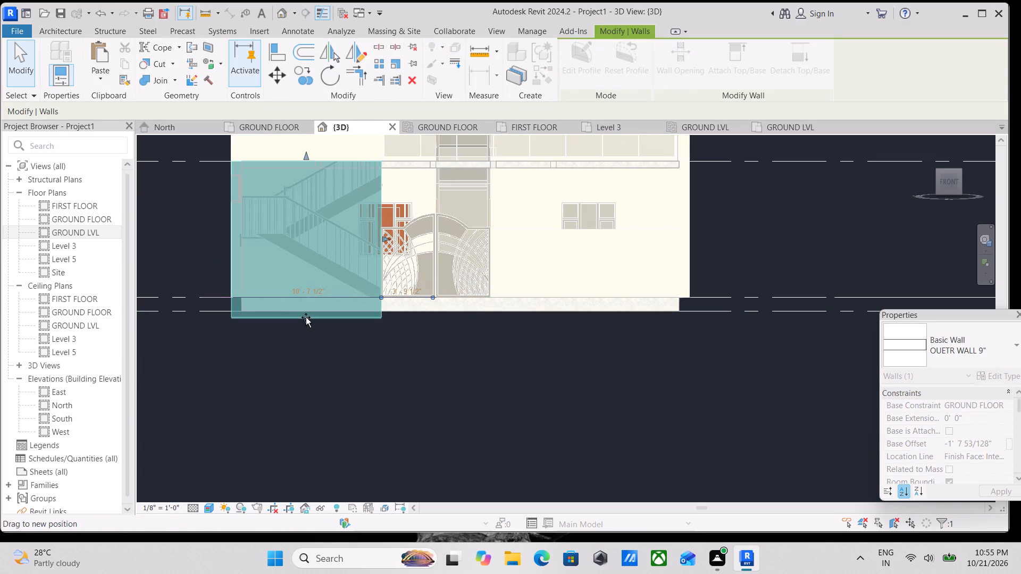
{"action": "left_click_drag", "start_coordinate": [306, 317], "coordinate": [306, 312]}
{"action": "key", "text": "Escape"}
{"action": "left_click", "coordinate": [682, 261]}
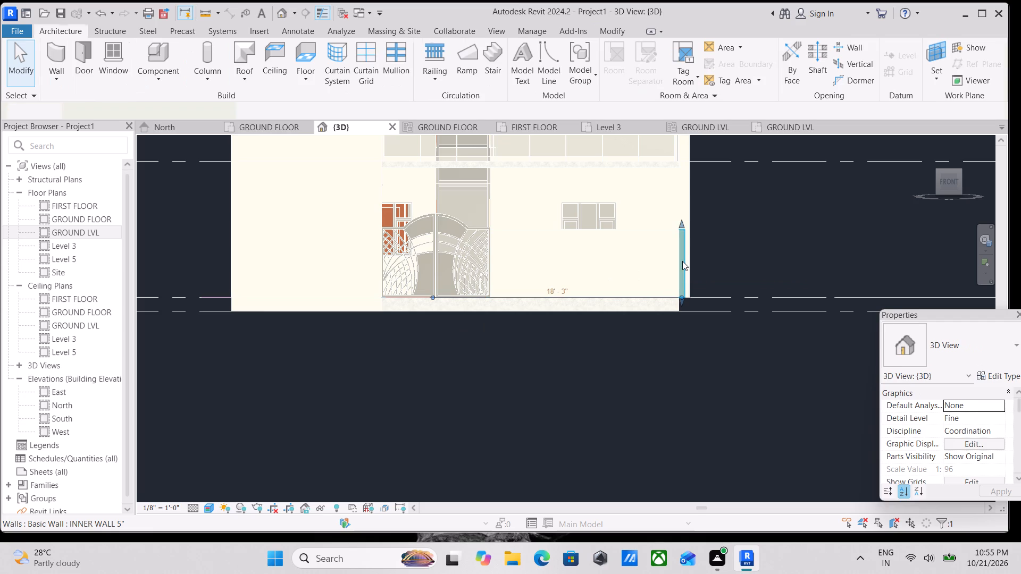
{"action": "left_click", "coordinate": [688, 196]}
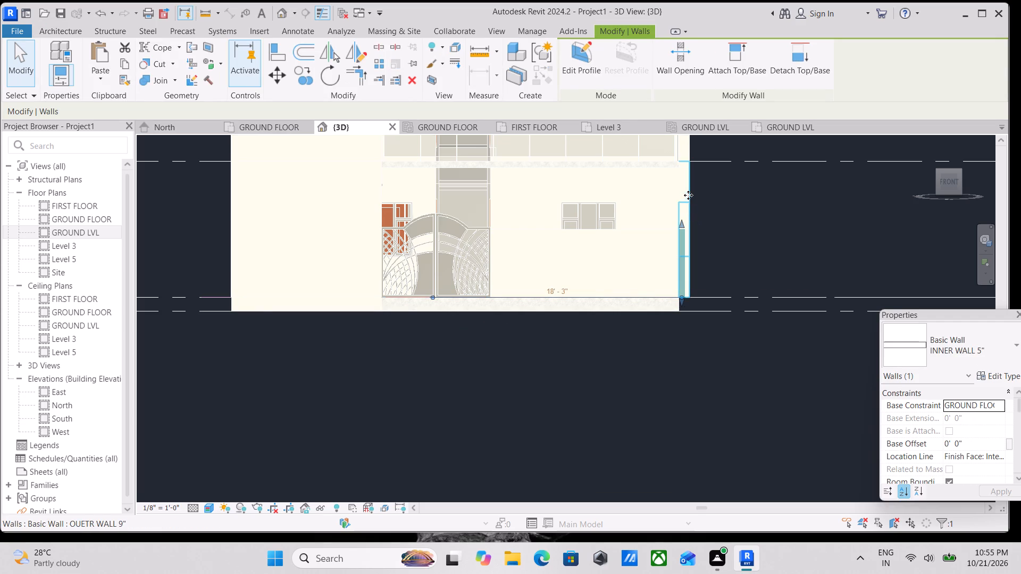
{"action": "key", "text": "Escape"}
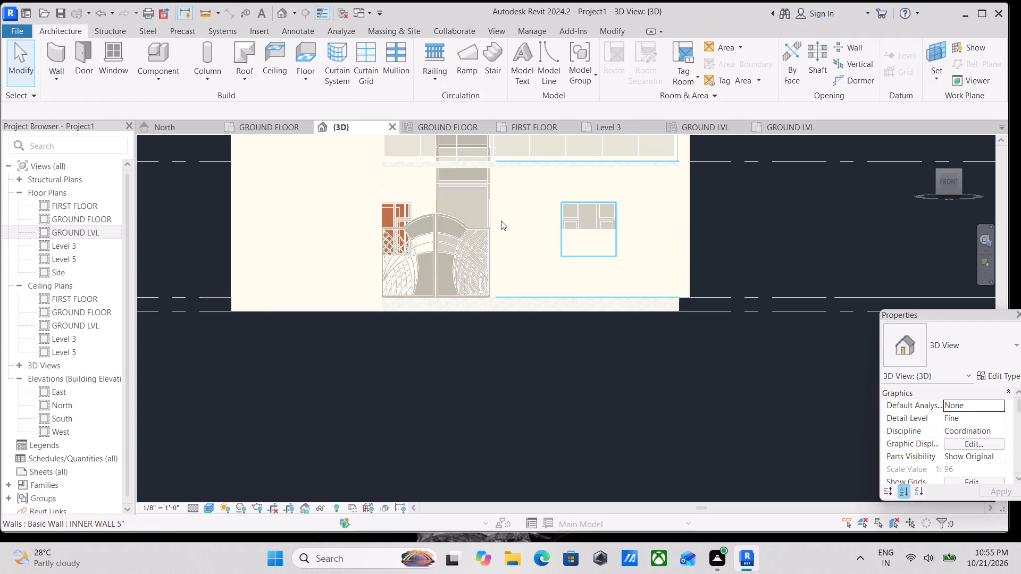
Stretch the base of the living room's front INNER WALL 5" down to the lower level line, giving a base offset of -1' 0".
{"action": "left_click", "coordinate": [501, 221]}
{"action": "scroll", "coordinate": [606, 323], "scroll_direction": "up", "scroll_amount": 3}
{"action": "left_click_drag", "start_coordinate": [576, 289], "coordinate": [576, 288]}
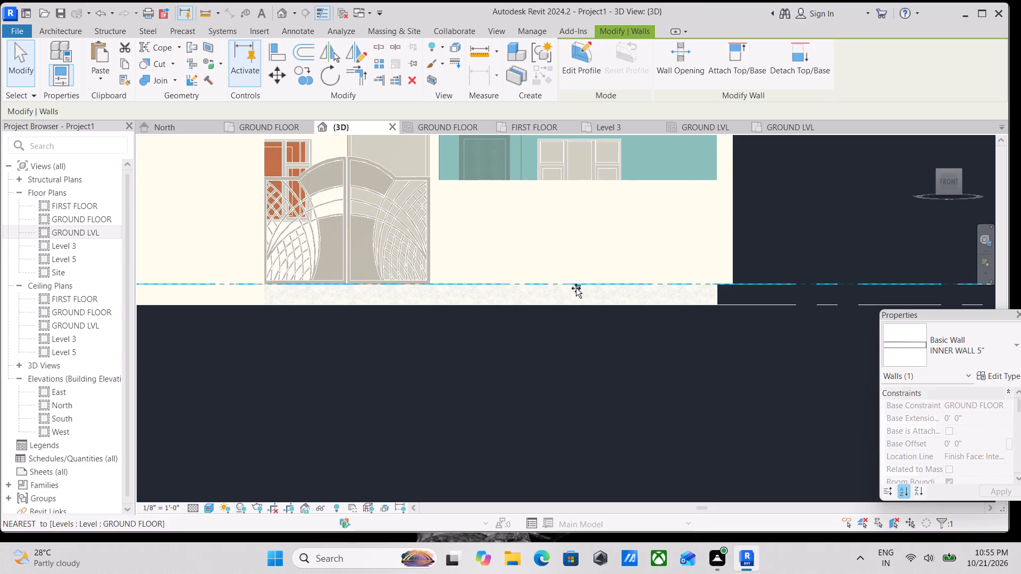
{"action": "left_click_drag", "start_coordinate": [576, 288], "coordinate": [573, 303]}
{"action": "scroll", "coordinate": [612, 281], "scroll_direction": "down", "scroll_amount": 4}
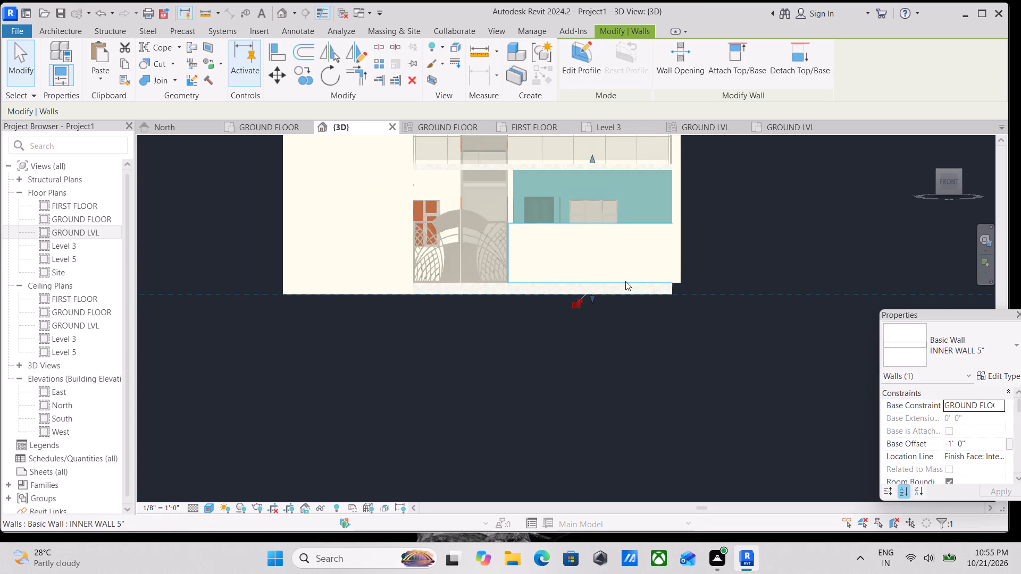
{"action": "key", "text": "Escape"}
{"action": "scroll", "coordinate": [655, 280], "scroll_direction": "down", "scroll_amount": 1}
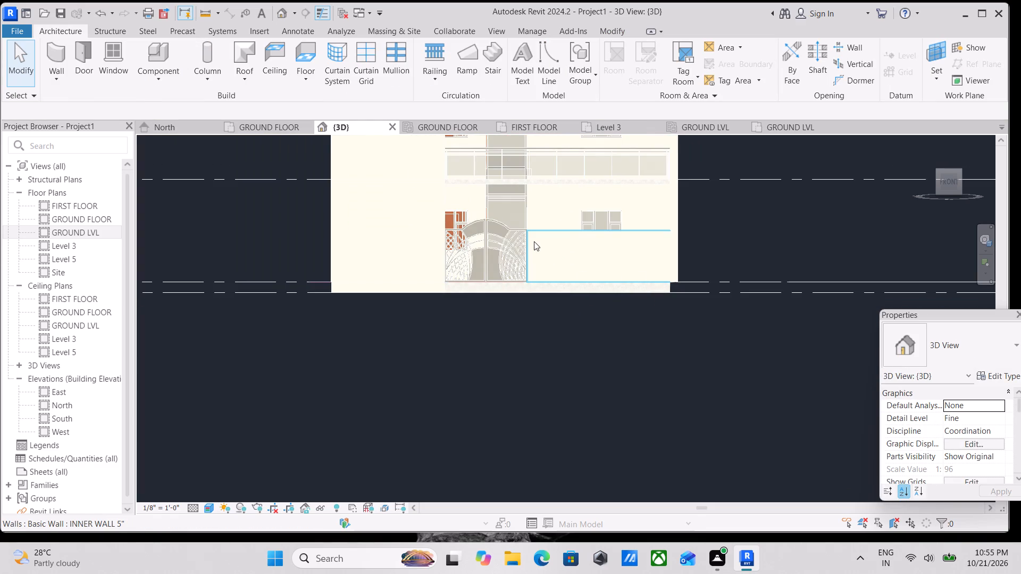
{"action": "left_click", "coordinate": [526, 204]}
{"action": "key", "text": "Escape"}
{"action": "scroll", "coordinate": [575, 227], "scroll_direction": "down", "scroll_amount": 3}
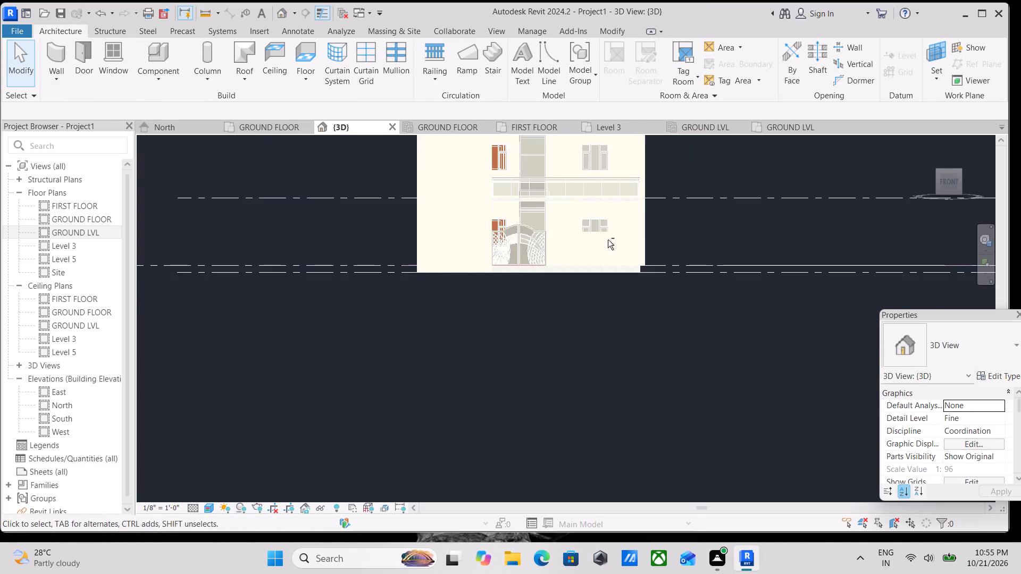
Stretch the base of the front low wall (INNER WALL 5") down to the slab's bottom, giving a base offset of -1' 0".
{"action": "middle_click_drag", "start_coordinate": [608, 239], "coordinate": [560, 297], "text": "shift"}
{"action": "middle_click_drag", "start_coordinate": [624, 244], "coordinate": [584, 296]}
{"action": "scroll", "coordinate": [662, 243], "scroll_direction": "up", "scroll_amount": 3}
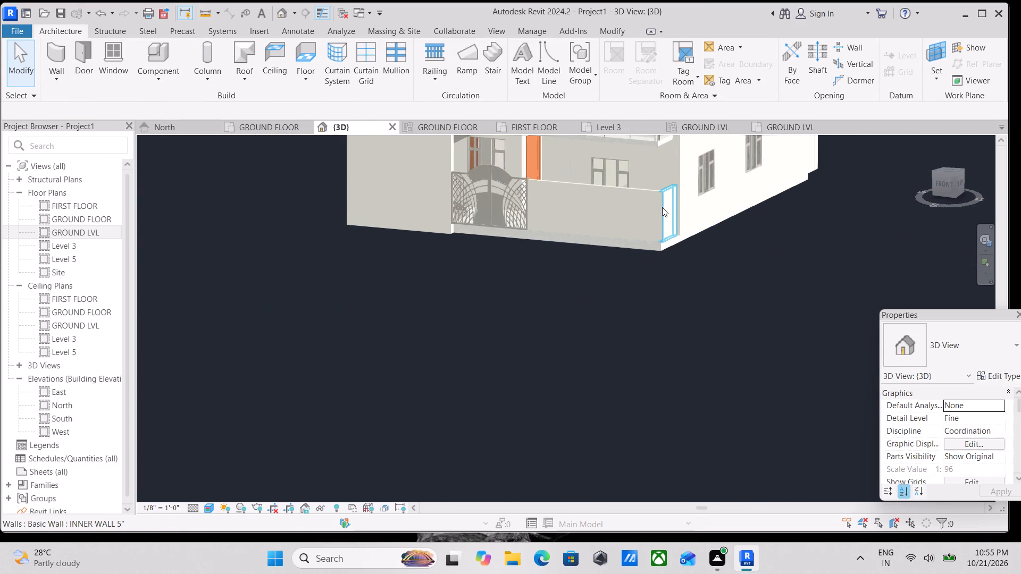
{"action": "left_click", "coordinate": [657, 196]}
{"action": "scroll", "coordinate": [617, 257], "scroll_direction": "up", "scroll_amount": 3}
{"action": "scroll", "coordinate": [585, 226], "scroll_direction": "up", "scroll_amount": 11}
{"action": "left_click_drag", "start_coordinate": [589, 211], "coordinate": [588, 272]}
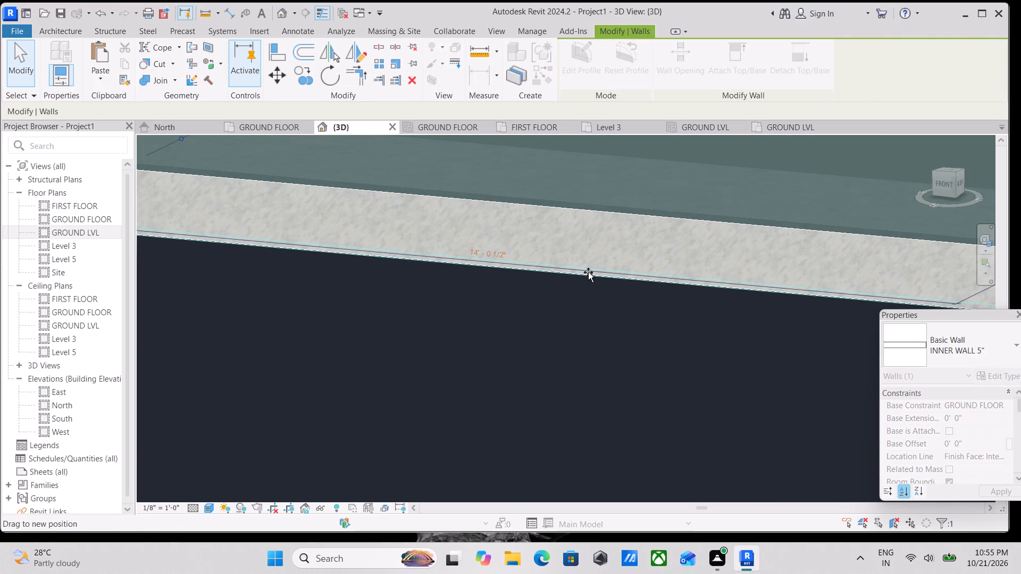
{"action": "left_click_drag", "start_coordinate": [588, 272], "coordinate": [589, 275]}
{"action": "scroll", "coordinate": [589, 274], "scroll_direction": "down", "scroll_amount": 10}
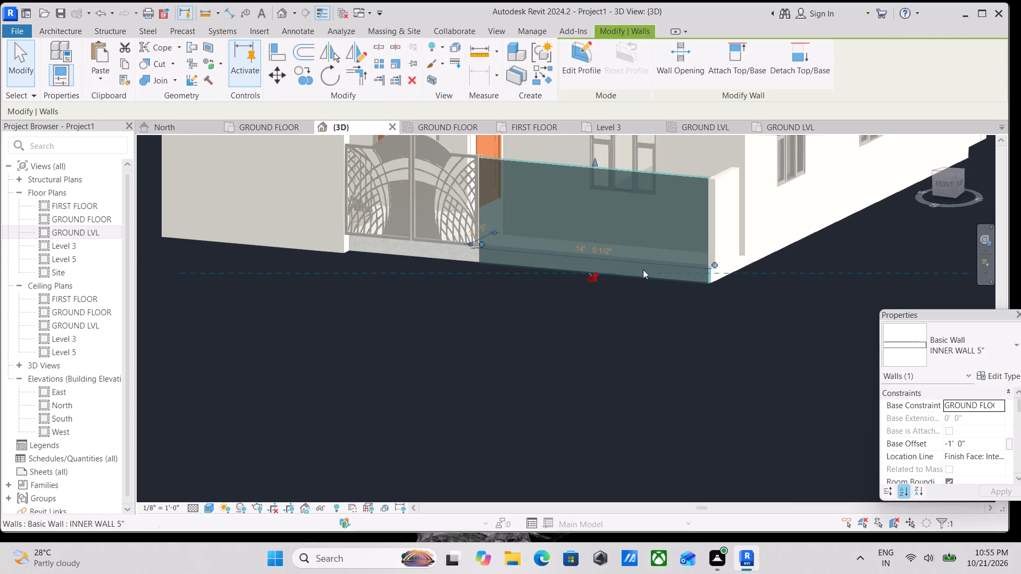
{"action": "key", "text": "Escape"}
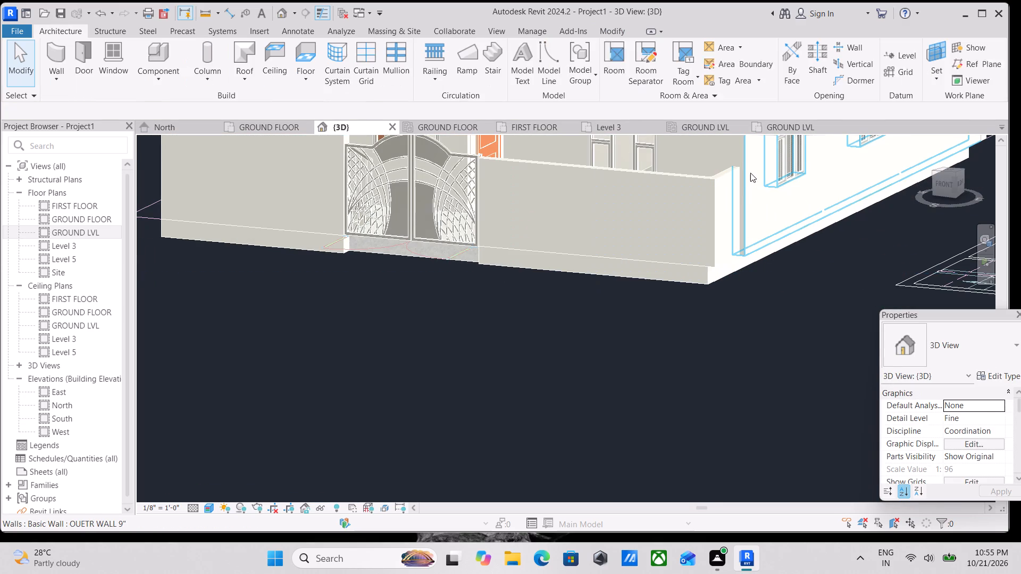
Stretch the base of the low wall's short side return (INNER WALL 5") down to the front low wall's bottom edge.
{"action": "left_click", "coordinate": [725, 173]}
{"action": "scroll", "coordinate": [734, 282], "scroll_direction": "up", "scroll_amount": 3}
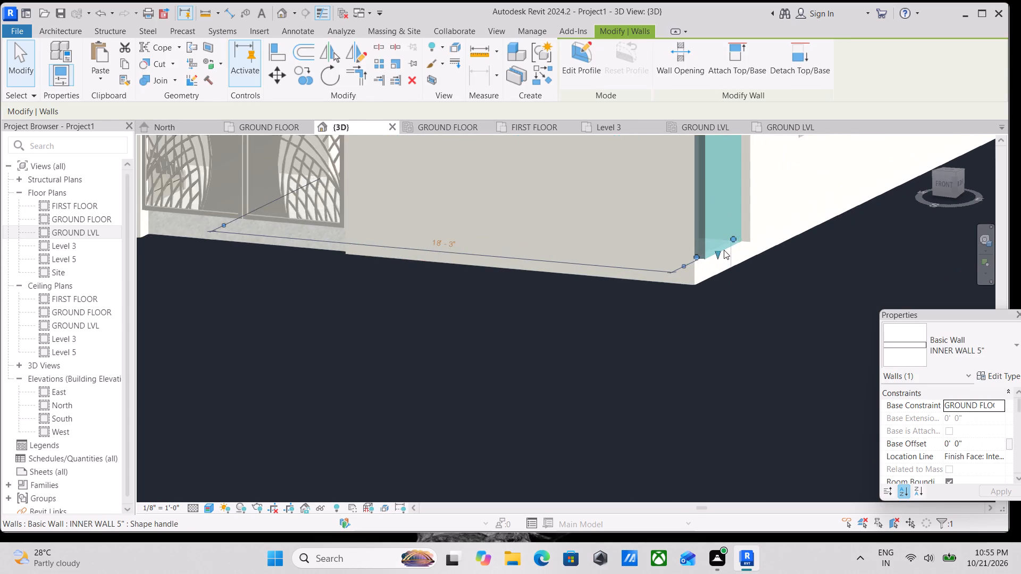
{"action": "scroll", "coordinate": [724, 250], "scroll_direction": "up", "scroll_amount": 3}
{"action": "left_click_drag", "start_coordinate": [715, 255], "coordinate": [717, 288]}
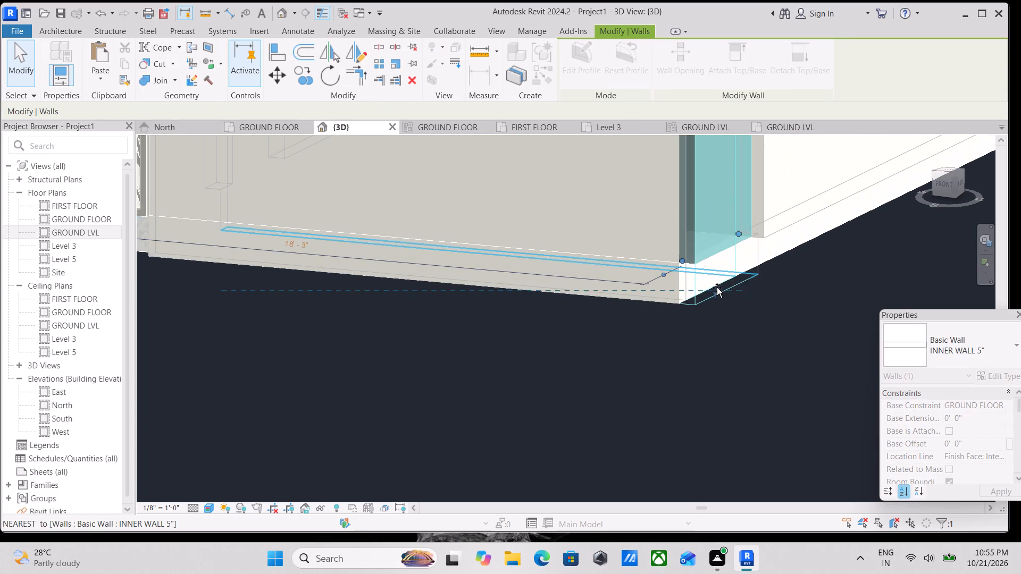
{"action": "left_click_drag", "start_coordinate": [717, 288], "coordinate": [717, 288]}
{"action": "scroll", "coordinate": [729, 254], "scroll_direction": "down", "scroll_amount": 9}
{"action": "key", "text": "Escape"}
Examine how the side outer wall and the low wall meet along the base at the front corner.
{"action": "middle_click_drag", "start_coordinate": [753, 243], "coordinate": [740, 290]}
{"action": "scroll", "coordinate": [735, 274], "scroll_direction": "down", "scroll_amount": 1}
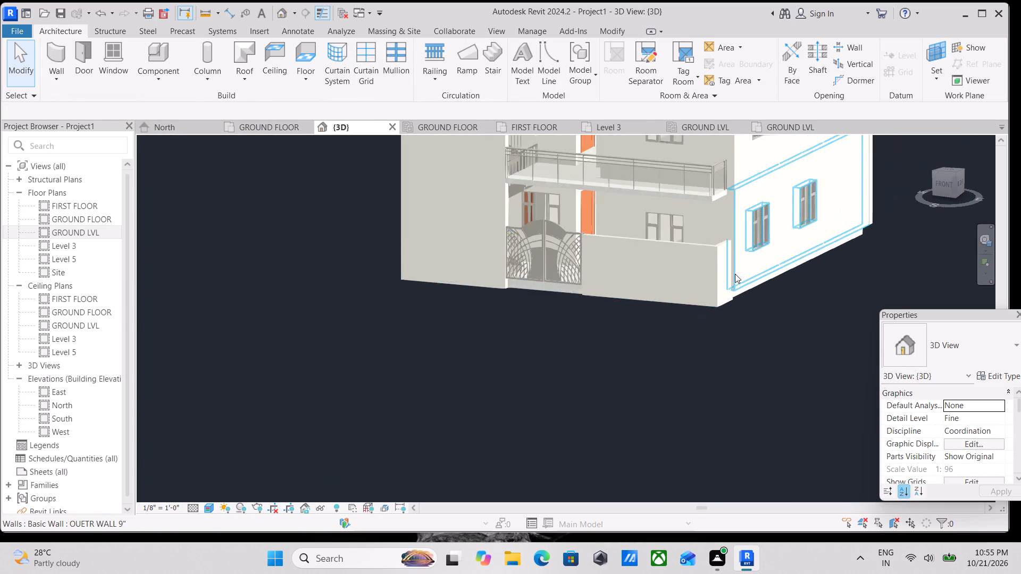
{"action": "scroll", "coordinate": [735, 274], "scroll_direction": "down", "scroll_amount": 1}
{"action": "scroll", "coordinate": [738, 270], "scroll_direction": "up", "scroll_amount": 3}
{"action": "left_click", "coordinate": [729, 231]}
{"action": "scroll", "coordinate": [726, 276], "scroll_direction": "up", "scroll_amount": 2}
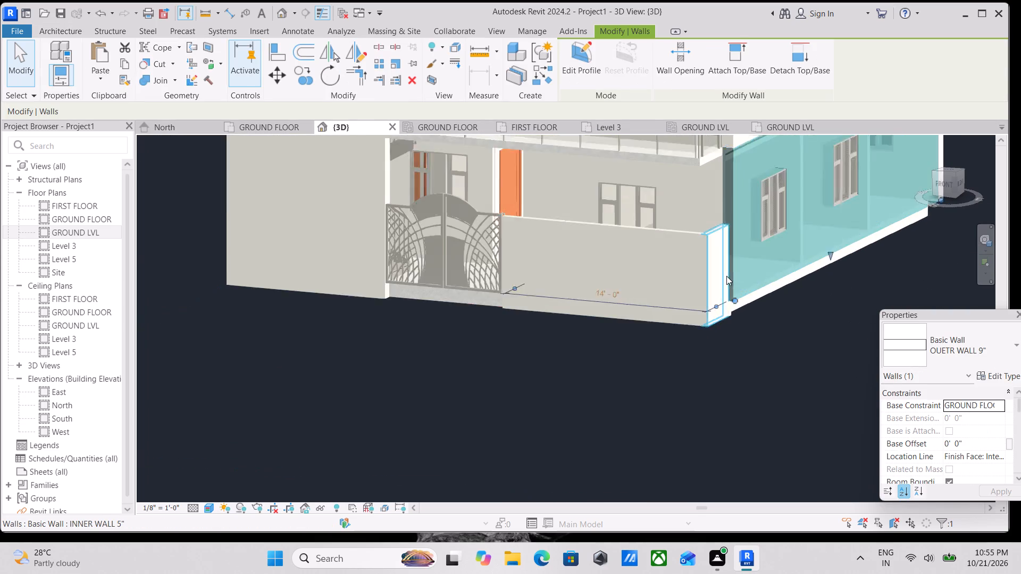
{"action": "key", "text": "Escape"}
{"action": "scroll", "coordinate": [721, 274], "scroll_direction": "down", "scroll_amount": 3}
{"action": "scroll", "coordinate": [648, 284], "scroll_direction": "down", "scroll_amount": 2}
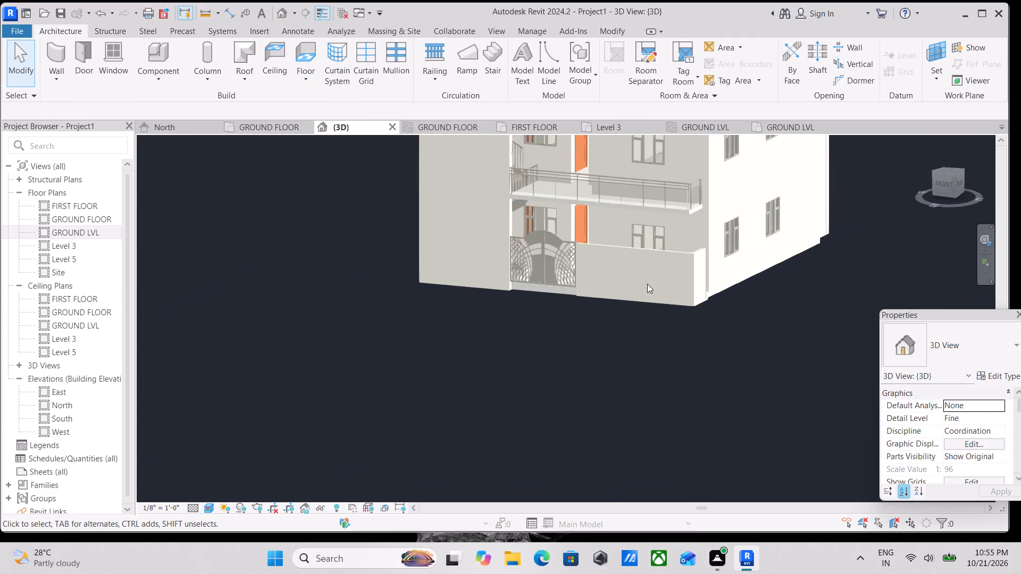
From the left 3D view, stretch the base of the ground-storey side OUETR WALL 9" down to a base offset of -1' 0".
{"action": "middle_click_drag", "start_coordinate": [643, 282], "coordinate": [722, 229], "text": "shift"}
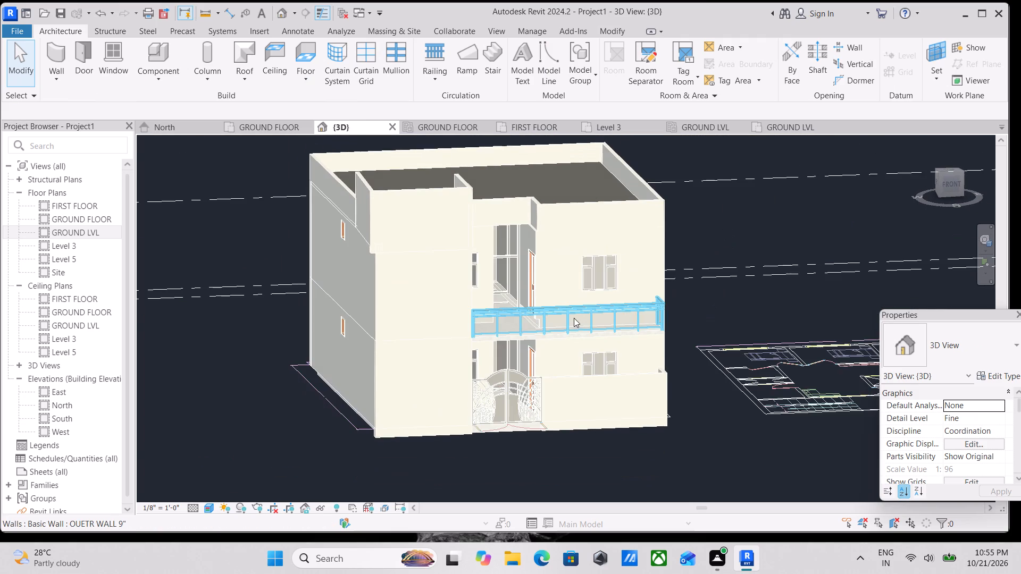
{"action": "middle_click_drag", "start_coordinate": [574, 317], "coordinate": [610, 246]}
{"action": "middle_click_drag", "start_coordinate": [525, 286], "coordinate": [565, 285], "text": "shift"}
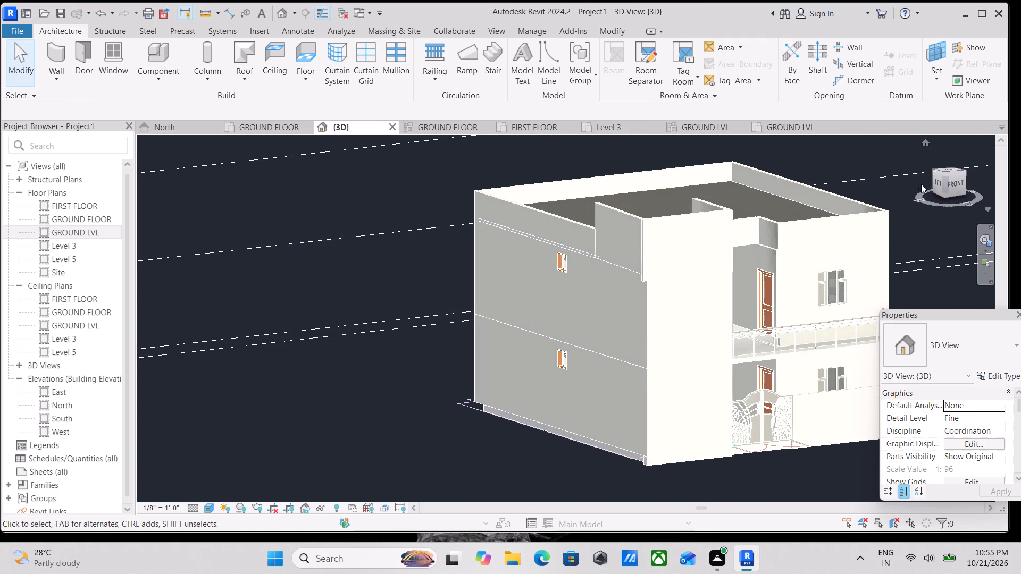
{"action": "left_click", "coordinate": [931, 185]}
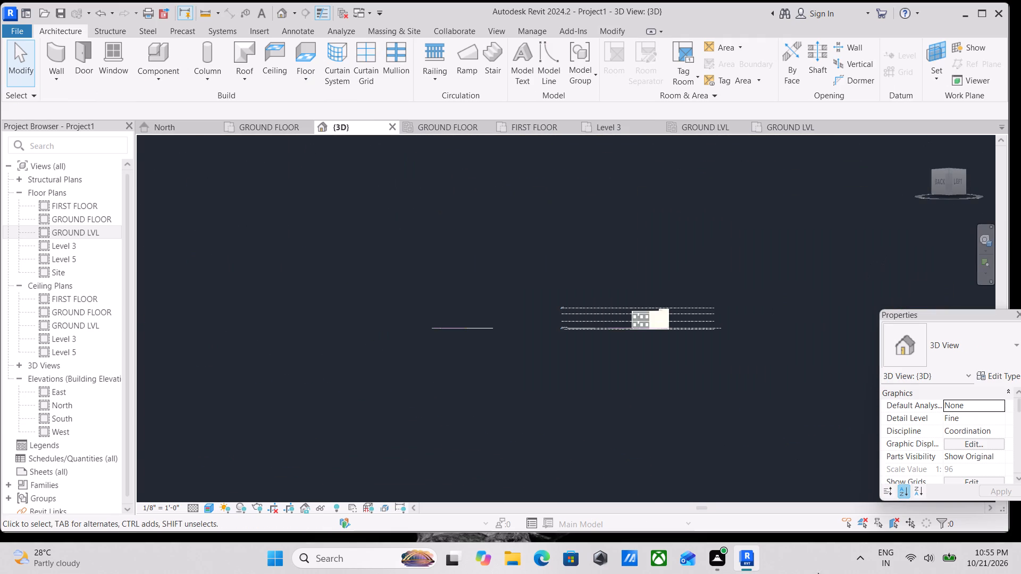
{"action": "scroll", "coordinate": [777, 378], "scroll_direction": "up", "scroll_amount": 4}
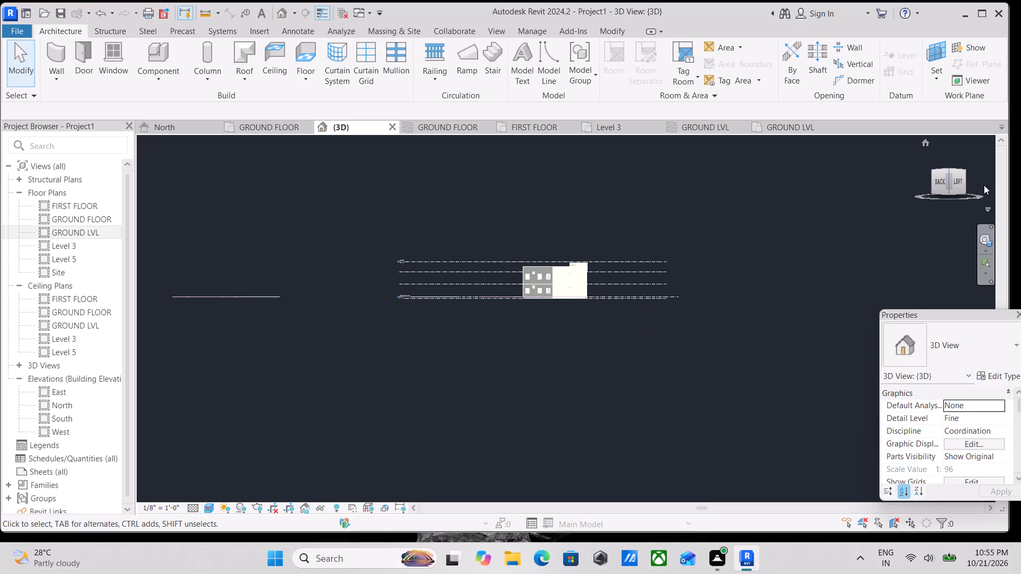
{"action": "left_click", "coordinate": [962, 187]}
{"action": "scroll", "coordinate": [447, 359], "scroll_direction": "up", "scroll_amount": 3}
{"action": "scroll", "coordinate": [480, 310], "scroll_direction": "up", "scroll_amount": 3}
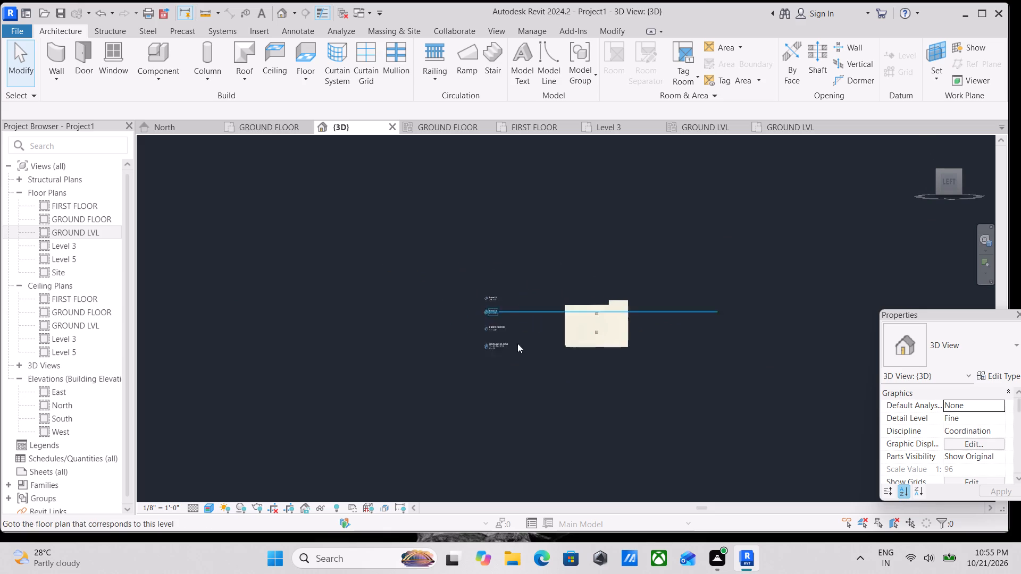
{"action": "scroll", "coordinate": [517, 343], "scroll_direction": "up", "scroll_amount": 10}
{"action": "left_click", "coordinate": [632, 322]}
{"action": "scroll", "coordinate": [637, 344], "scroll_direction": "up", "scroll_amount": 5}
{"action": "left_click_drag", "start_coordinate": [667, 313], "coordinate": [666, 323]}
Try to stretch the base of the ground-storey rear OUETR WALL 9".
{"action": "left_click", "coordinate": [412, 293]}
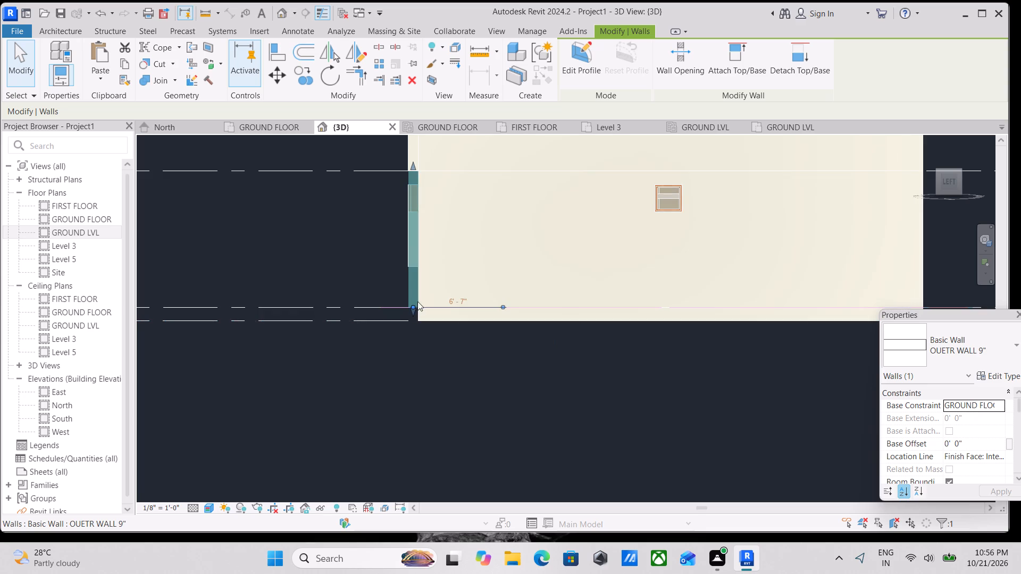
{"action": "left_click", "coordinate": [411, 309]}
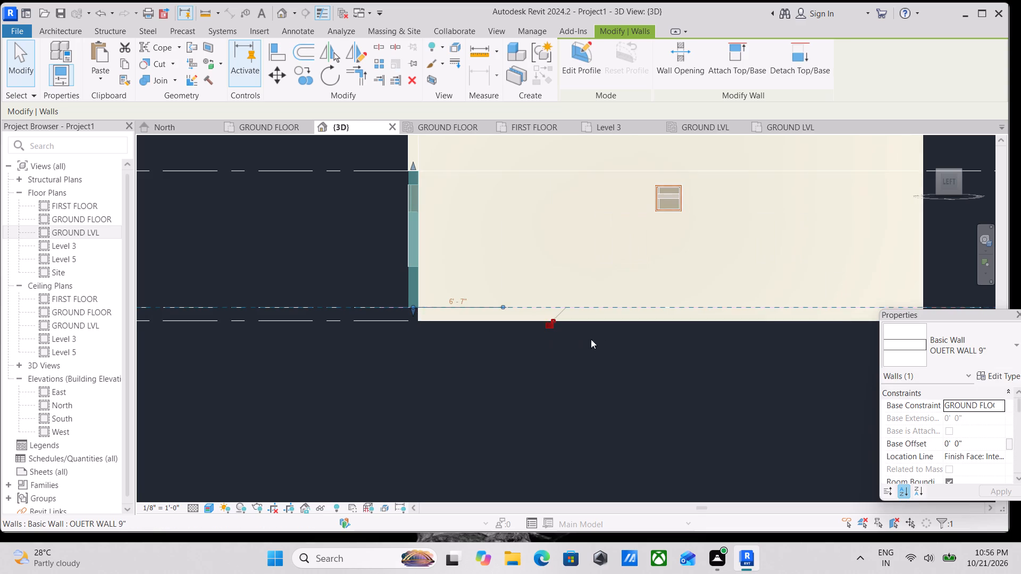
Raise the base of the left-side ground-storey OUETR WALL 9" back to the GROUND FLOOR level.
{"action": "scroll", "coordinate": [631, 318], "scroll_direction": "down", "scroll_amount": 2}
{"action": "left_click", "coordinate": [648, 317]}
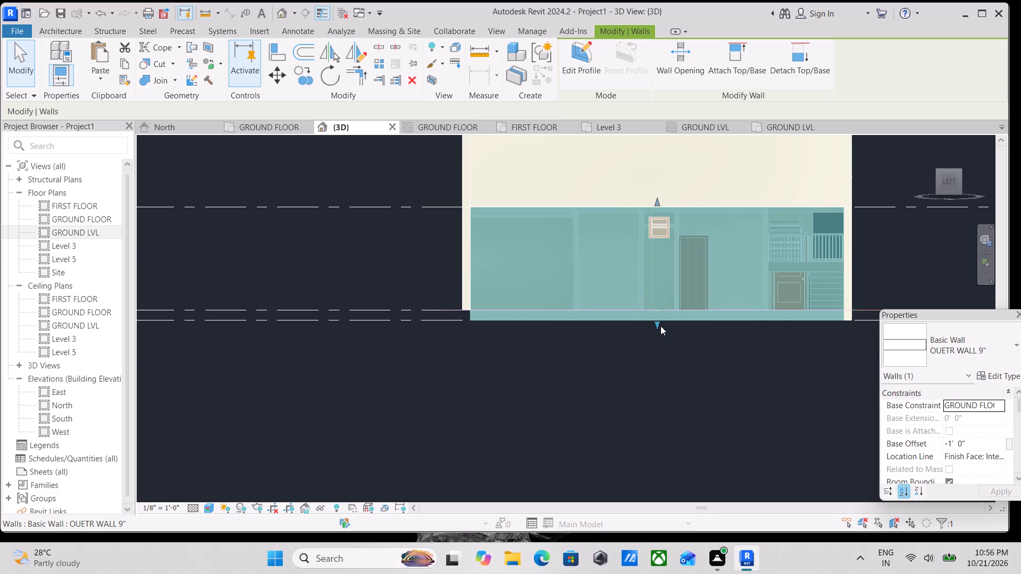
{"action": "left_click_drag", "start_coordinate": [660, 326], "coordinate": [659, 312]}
From the front 3D view, raise the base of the OUETR WALL 9" in front of the stairs back to the GROUND FLOOR level.
{"action": "scroll", "coordinate": [659, 312], "scroll_direction": "down", "scroll_amount": 3}
{"action": "middle_click_drag", "start_coordinate": [659, 312], "coordinate": [588, 333]}
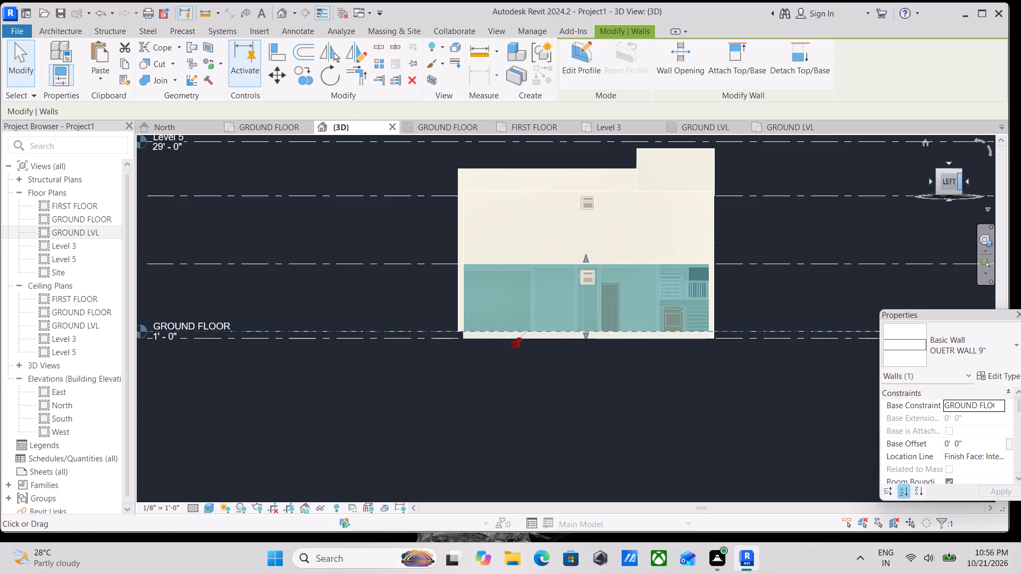
{"action": "left_click", "coordinate": [958, 183]}
{"action": "left_click", "coordinate": [958, 184]}
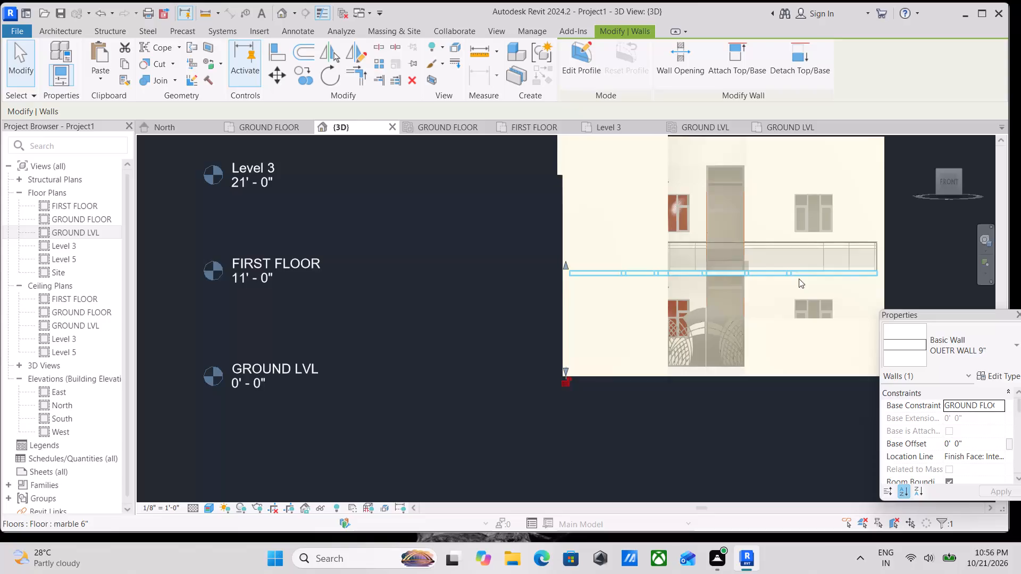
{"action": "middle_click_drag", "start_coordinate": [799, 278], "coordinate": [762, 276]}
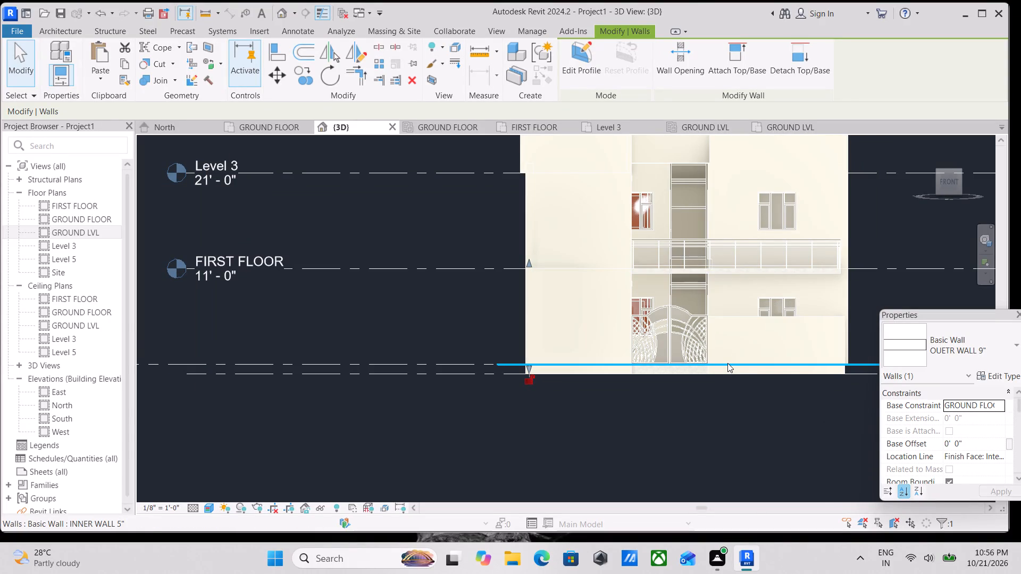
{"action": "left_click", "coordinate": [727, 363]}
{"action": "left_click", "coordinate": [575, 375]}
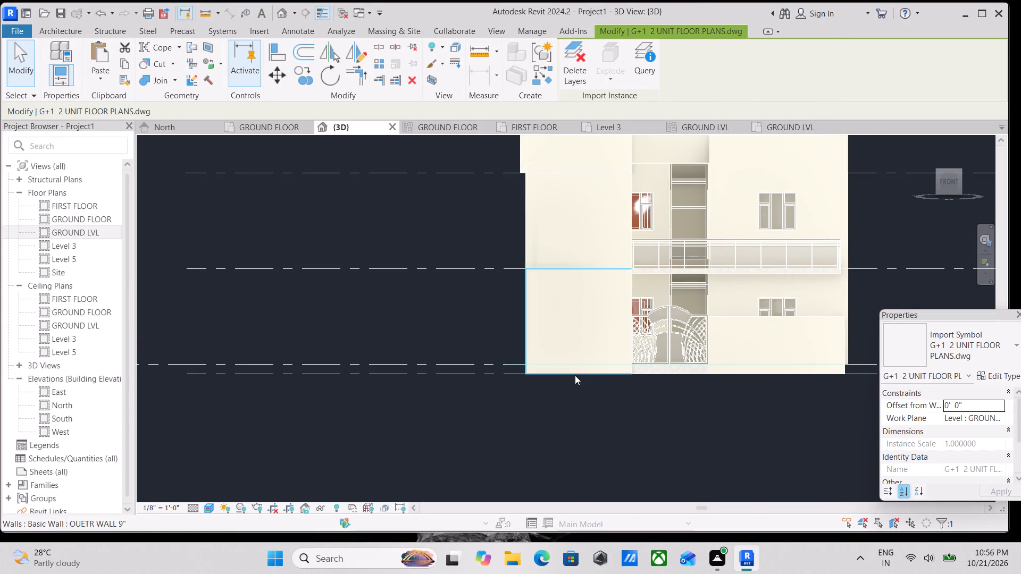
{"action": "left_click_drag", "start_coordinate": [579, 373], "coordinate": [580, 365]}
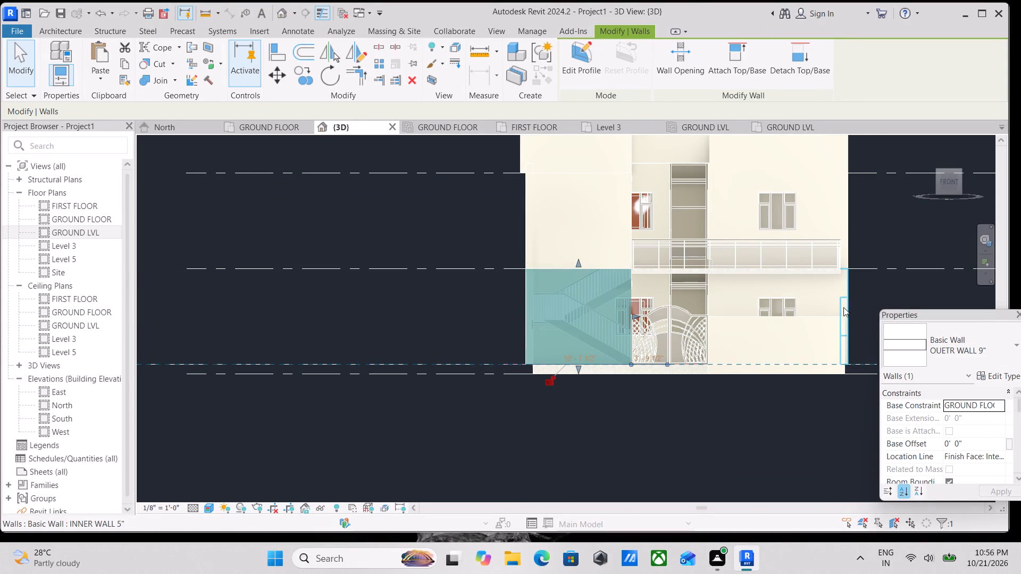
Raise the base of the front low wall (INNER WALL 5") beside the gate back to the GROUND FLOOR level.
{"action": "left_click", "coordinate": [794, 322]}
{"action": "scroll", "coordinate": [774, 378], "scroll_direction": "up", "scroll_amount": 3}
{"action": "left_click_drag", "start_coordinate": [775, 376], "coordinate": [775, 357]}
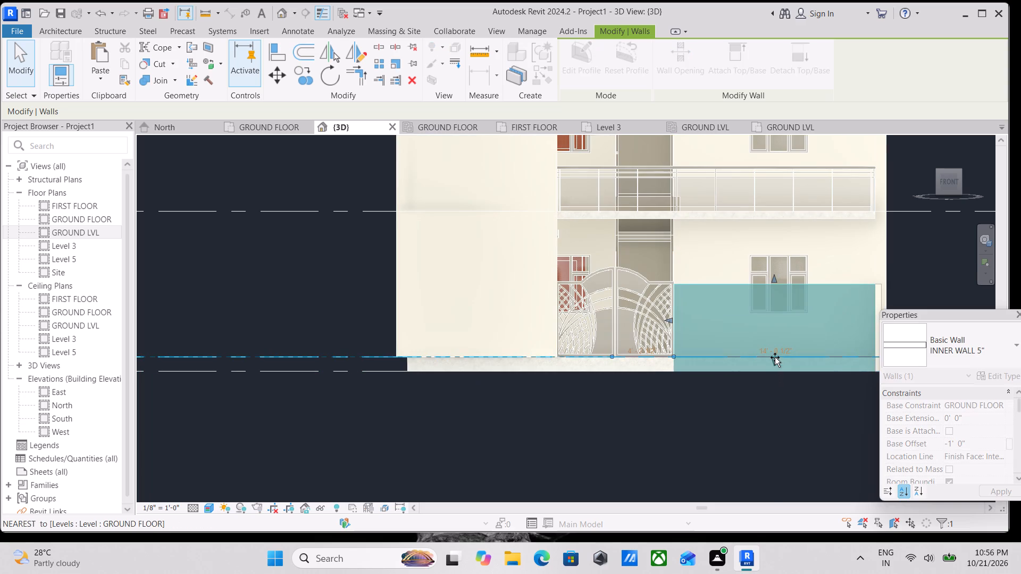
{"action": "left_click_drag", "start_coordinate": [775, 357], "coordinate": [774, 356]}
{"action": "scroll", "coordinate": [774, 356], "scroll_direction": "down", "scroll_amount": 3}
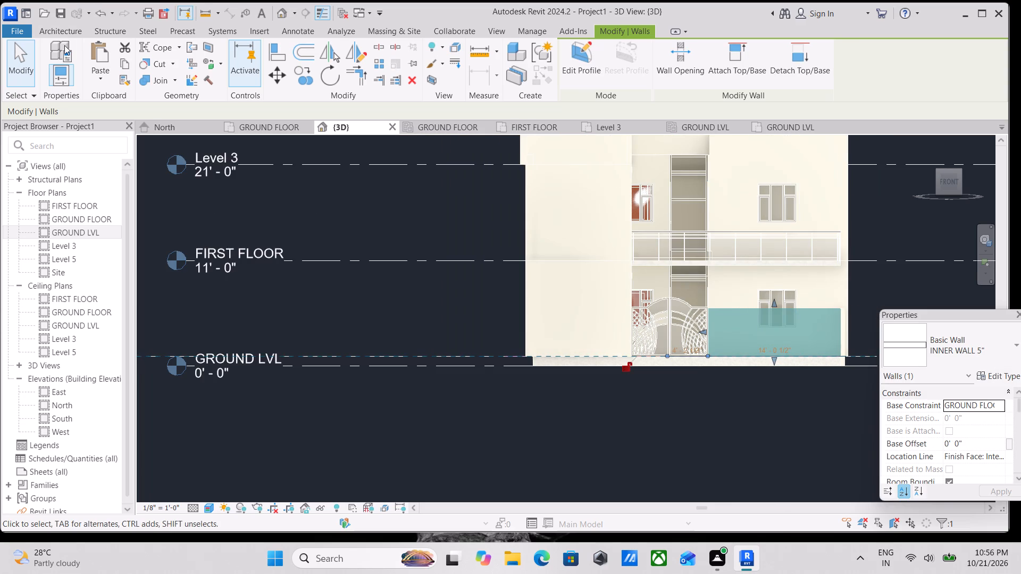
Start a Grassland - 16" toposolid on GROUND LVL and sketch a rectangular boundary about 67' deep around the ground-floor house in the GROUND FLOOR plan.
{"action": "left_click", "coordinate": [65, 28]}
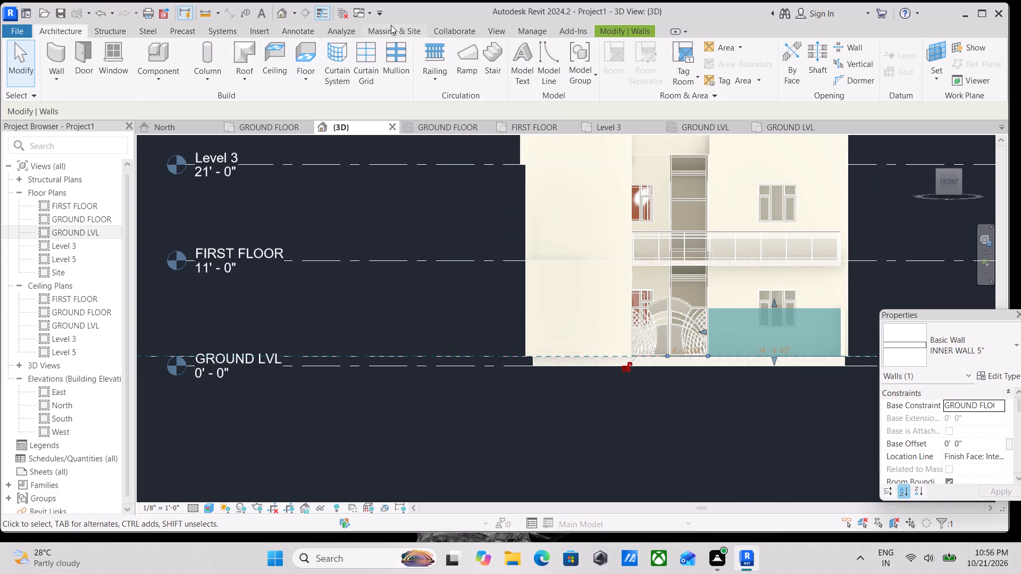
{"action": "left_click", "coordinate": [396, 26]}
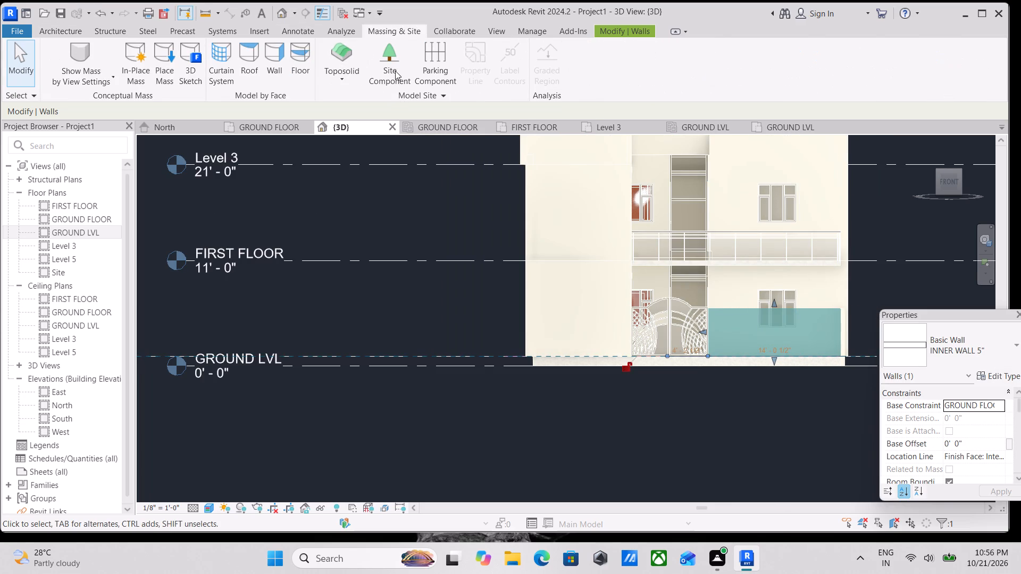
{"action": "left_click", "coordinate": [334, 83]}
{"action": "left_click", "coordinate": [339, 102]}
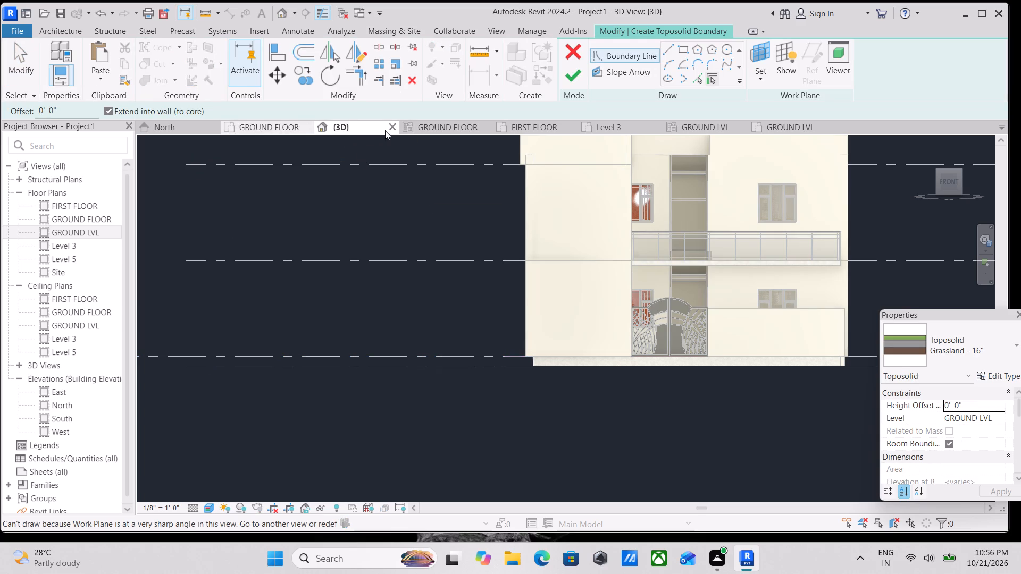
{"action": "left_click", "coordinate": [255, 125]}
{"action": "scroll", "coordinate": [471, 226], "scroll_direction": "down", "scroll_amount": 1}
{"action": "middle_click_drag", "start_coordinate": [471, 226], "coordinate": [265, 274]}
{"action": "middle_click_drag", "start_coordinate": [331, 236], "coordinate": [314, 264]}
{"action": "middle_click_drag", "start_coordinate": [322, 208], "coordinate": [320, 237]}
{"action": "scroll", "coordinate": [320, 237], "scroll_direction": "down", "scroll_amount": 1}
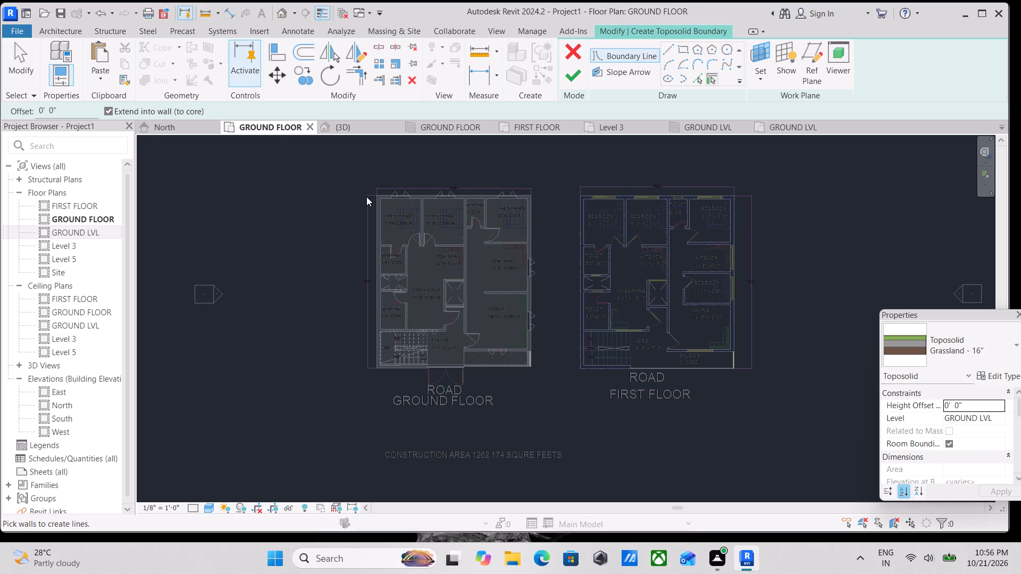
{"action": "scroll", "coordinate": [366, 197], "scroll_direction": "up", "scroll_amount": 3}
{"action": "middle_click_drag", "start_coordinate": [352, 170], "coordinate": [350, 119]}
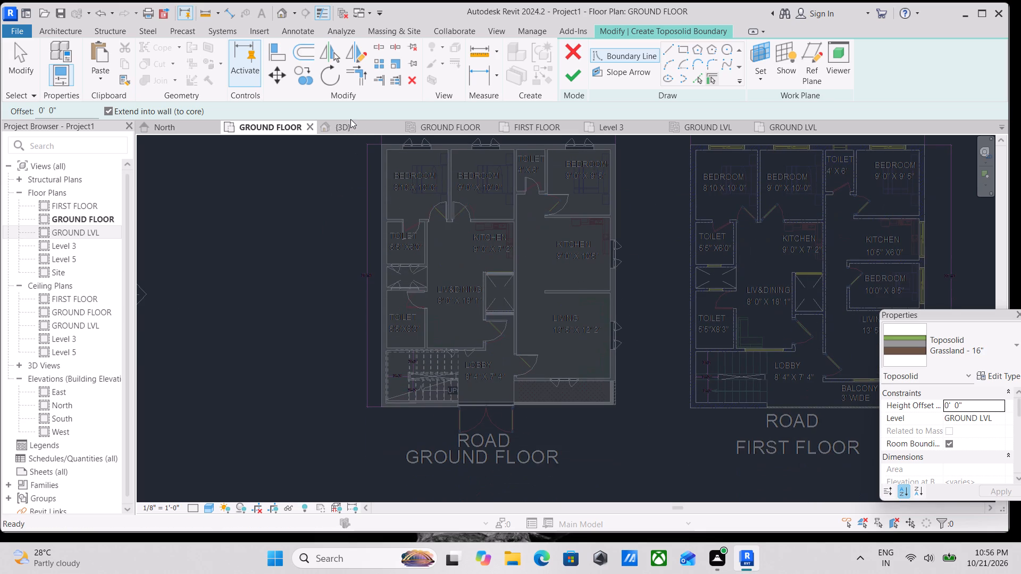
{"action": "middle_click_drag", "start_coordinate": [342, 193], "coordinate": [346, 246]}
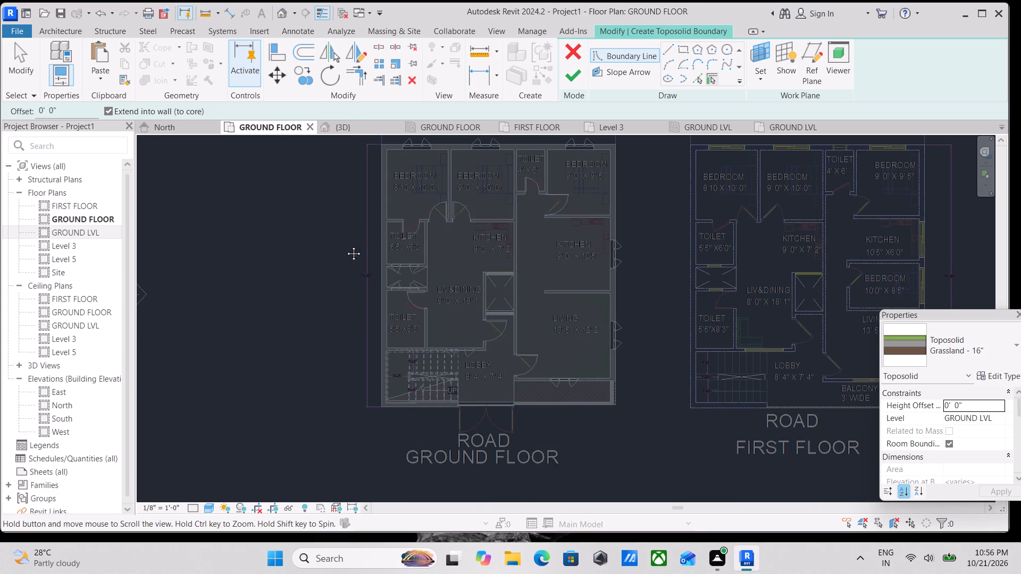
{"action": "middle_click_drag", "start_coordinate": [346, 246], "coordinate": [347, 271]}
{"action": "left_click", "coordinate": [681, 48]}
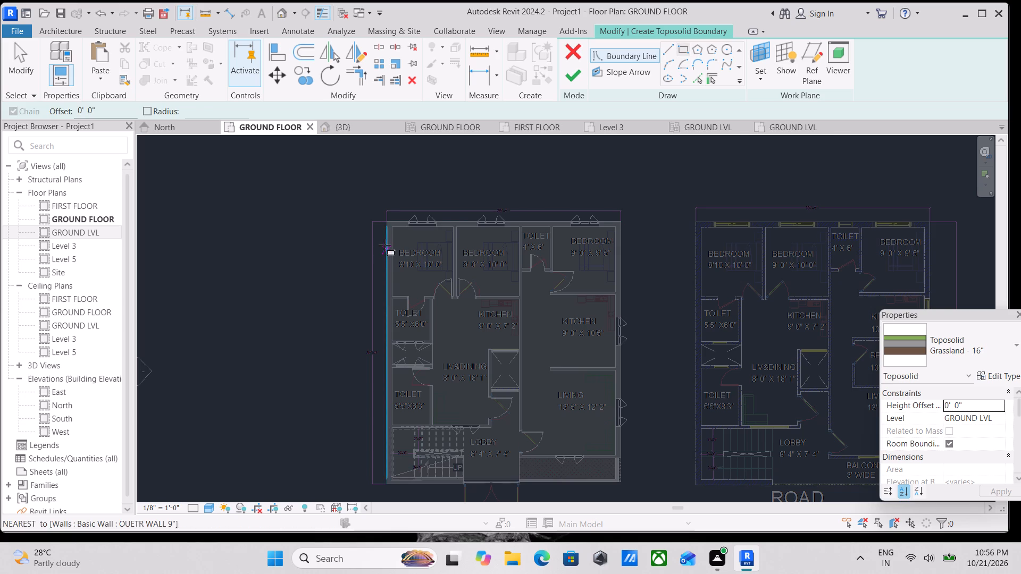
{"action": "scroll", "coordinate": [384, 244], "scroll_direction": "down", "scroll_amount": 1}
{"action": "middle_click_drag", "start_coordinate": [384, 242], "coordinate": [484, 212]}
{"action": "scroll", "coordinate": [484, 212], "scroll_direction": "down", "scroll_amount": 1}
{"action": "middle_click_drag", "start_coordinate": [484, 212], "coordinate": [486, 285]}
{"action": "left_click", "coordinate": [403, 195]}
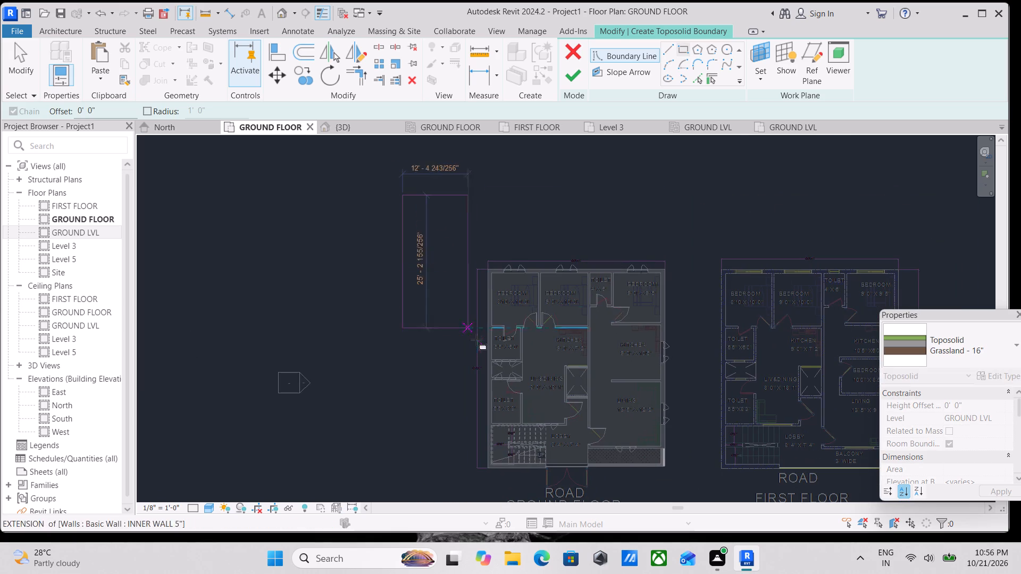
{"action": "middle_click_drag", "start_coordinate": [476, 340], "coordinate": [468, 206]}
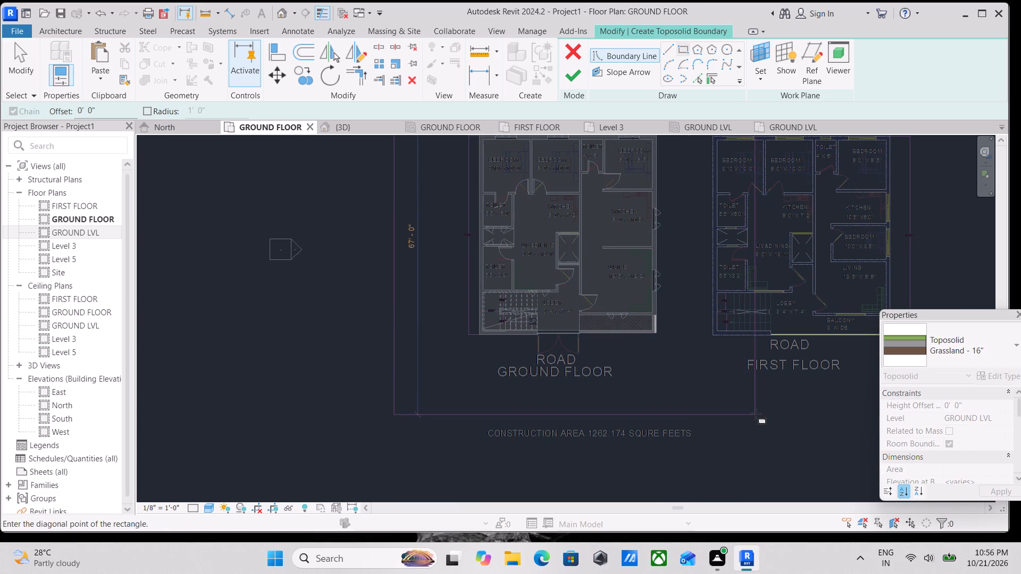
{"action": "left_click", "coordinate": [771, 419]}
Sketch an inner rectangular boundary along the outer corners of the ground-floor house footprint and finish the Grassland - 16" toposolid.
{"action": "middle_click_drag", "start_coordinate": [656, 363], "coordinate": [649, 430]}
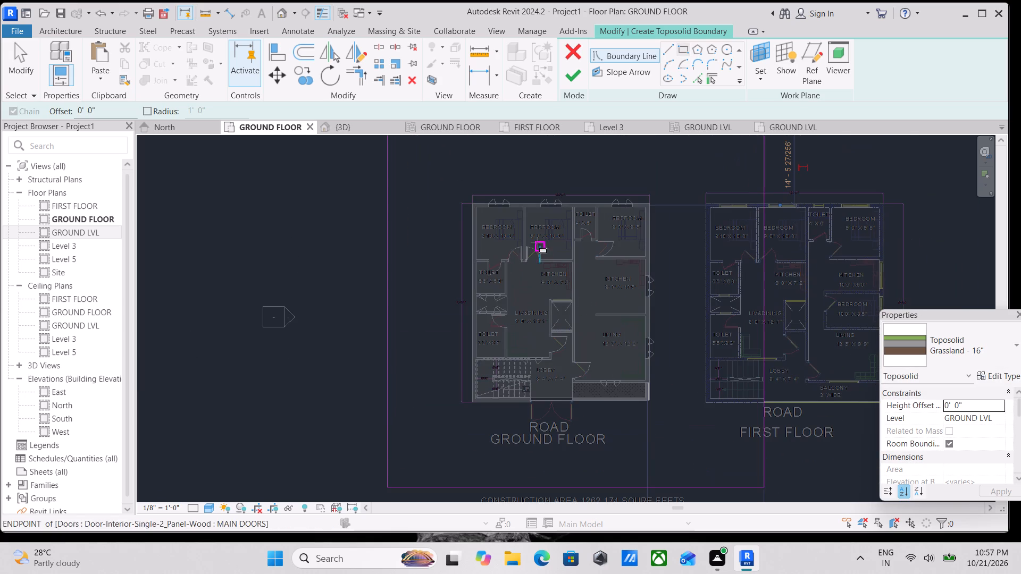
{"action": "left_click", "coordinate": [682, 46]}
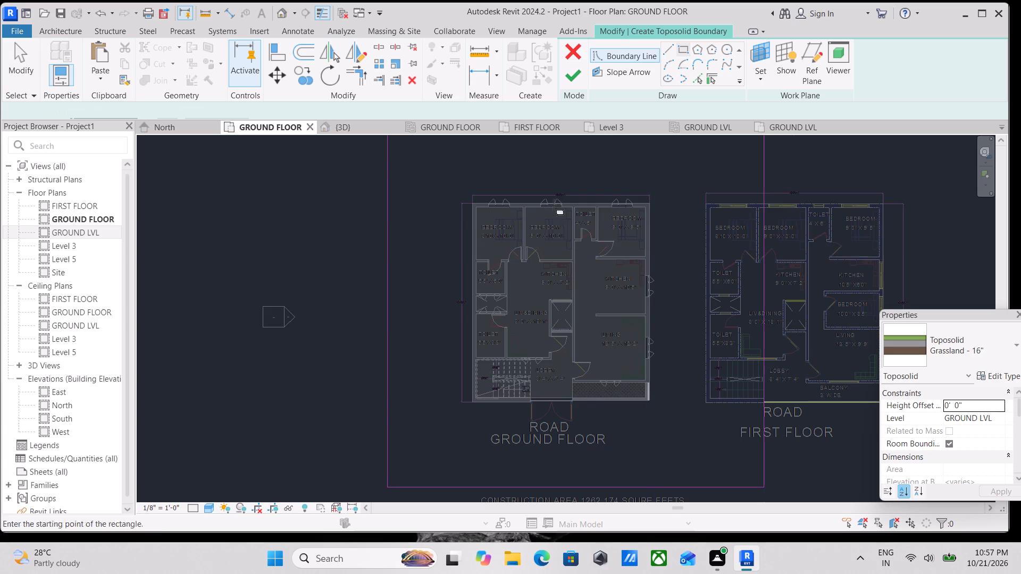
{"action": "scroll", "coordinate": [462, 223], "scroll_direction": "up", "scroll_amount": 3}
{"action": "left_click", "coordinate": [489, 203]}
{"action": "middle_click_drag", "start_coordinate": [562, 319], "coordinate": [543, 182]}
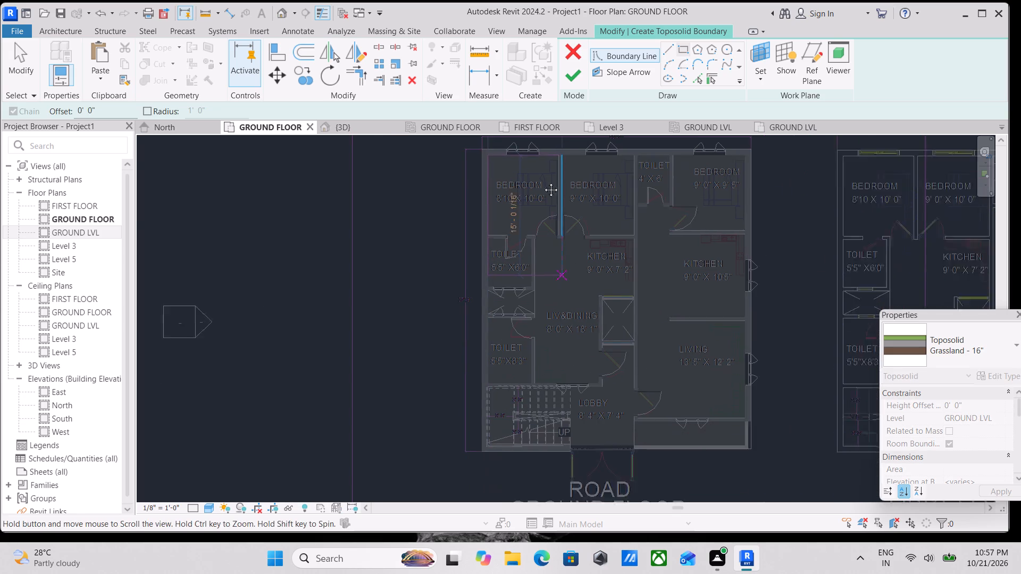
{"action": "middle_click_drag", "start_coordinate": [543, 182], "coordinate": [527, 125]}
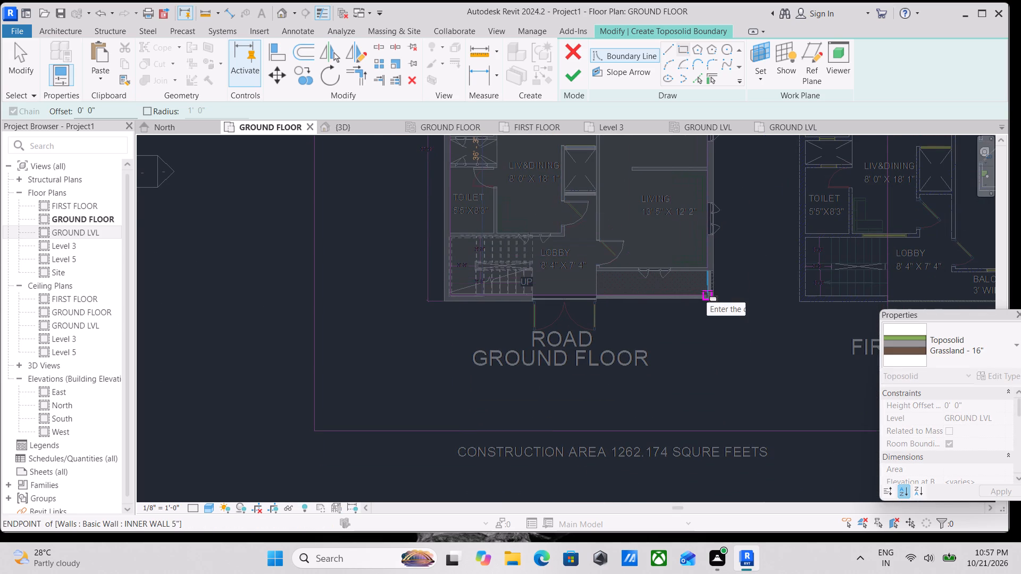
{"action": "left_click", "coordinate": [707, 291]}
{"action": "middle_click_drag", "start_coordinate": [604, 198], "coordinate": [605, 297]}
{"action": "scroll", "coordinate": [605, 297], "scroll_direction": "down", "scroll_amount": 1}
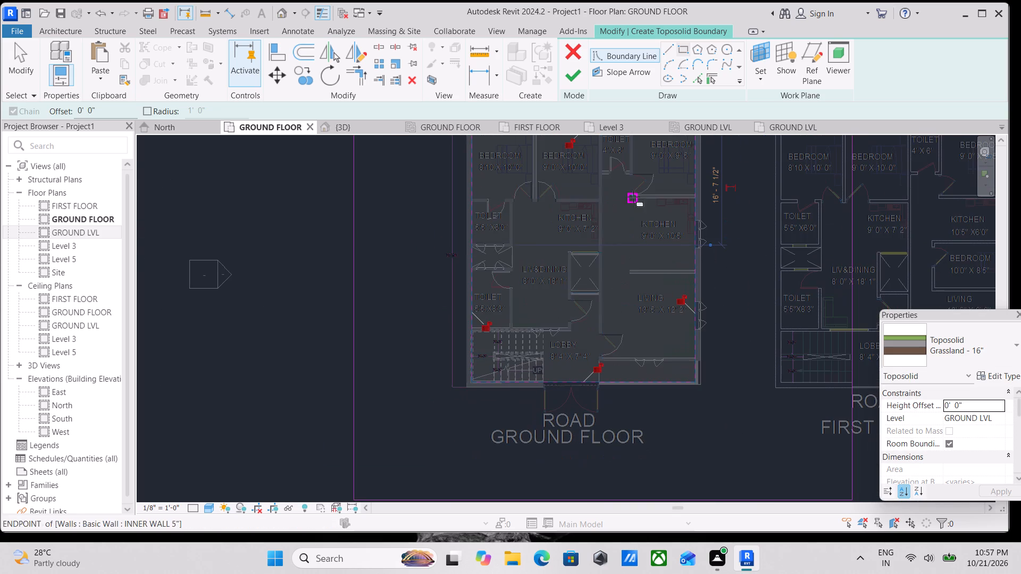
{"action": "middle_click_drag", "start_coordinate": [633, 197], "coordinate": [636, 229]}
{"action": "left_click", "coordinate": [577, 77]}
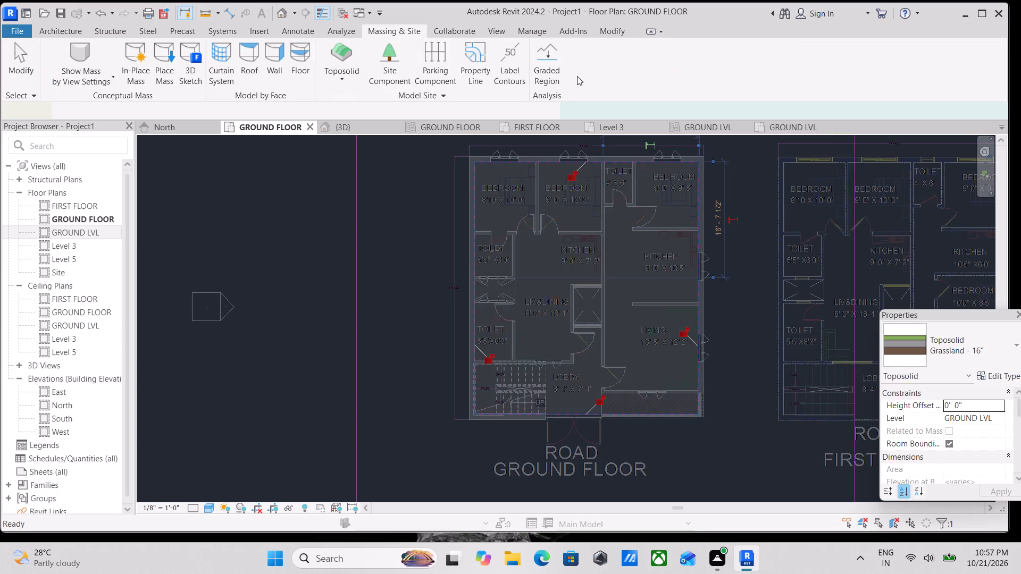
{"action": "scroll", "coordinate": [482, 80], "scroll_direction": "down", "scroll_amount": 2}
{"action": "middle_click_drag", "start_coordinate": [482, 80], "coordinate": [492, 104]}
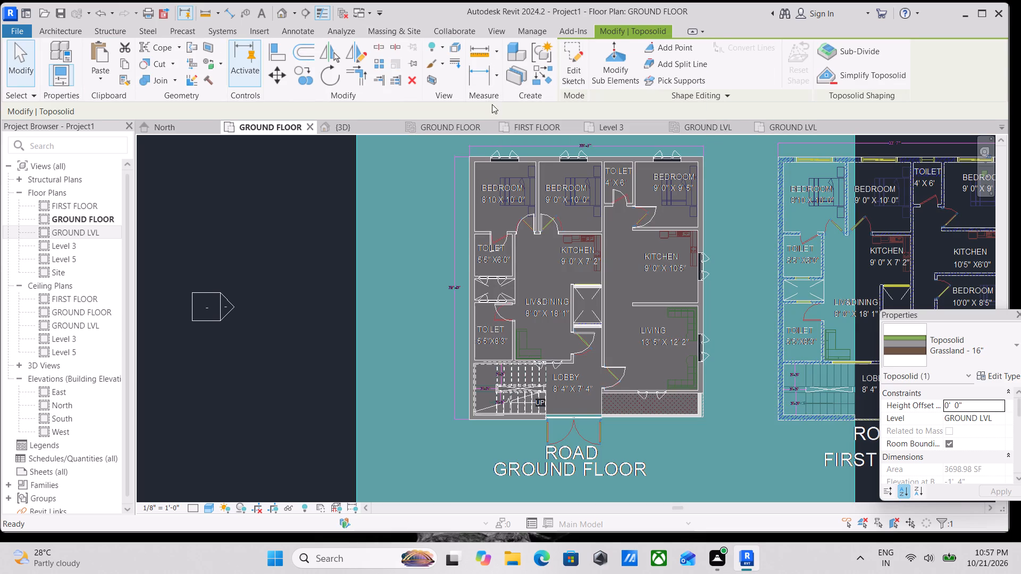
{"action": "middle_click_drag", "start_coordinate": [492, 104], "coordinate": [501, 122]}
{"action": "key", "text": "Escape"}
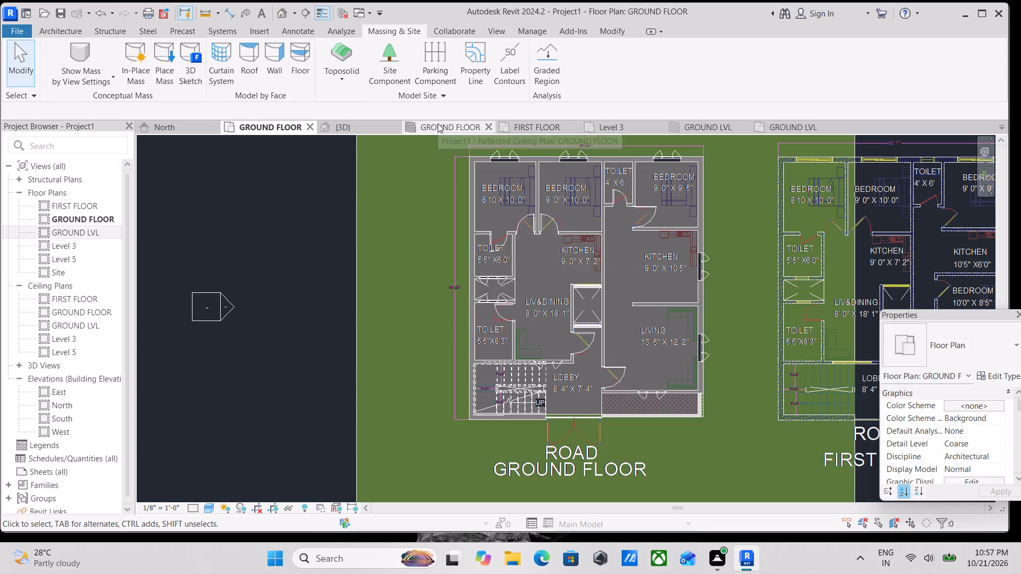
In the 3D view, examine how the grassland toposolid meets the base of the house from above and from the front.
{"action": "scroll", "coordinate": [438, 123], "scroll_direction": "down", "scroll_amount": 5}
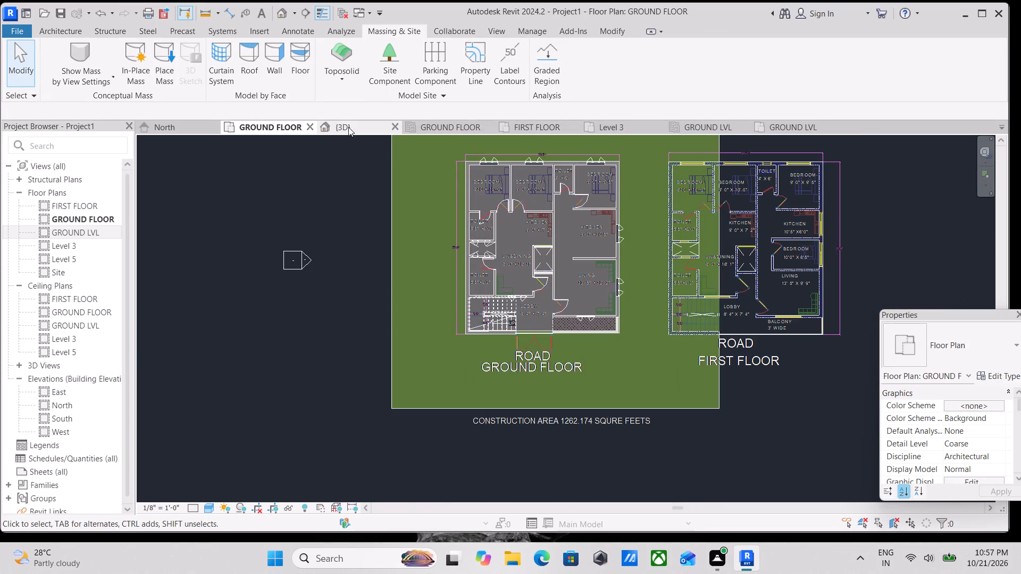
{"action": "left_click", "coordinate": [348, 127]}
{"action": "key", "text": "Escape"}
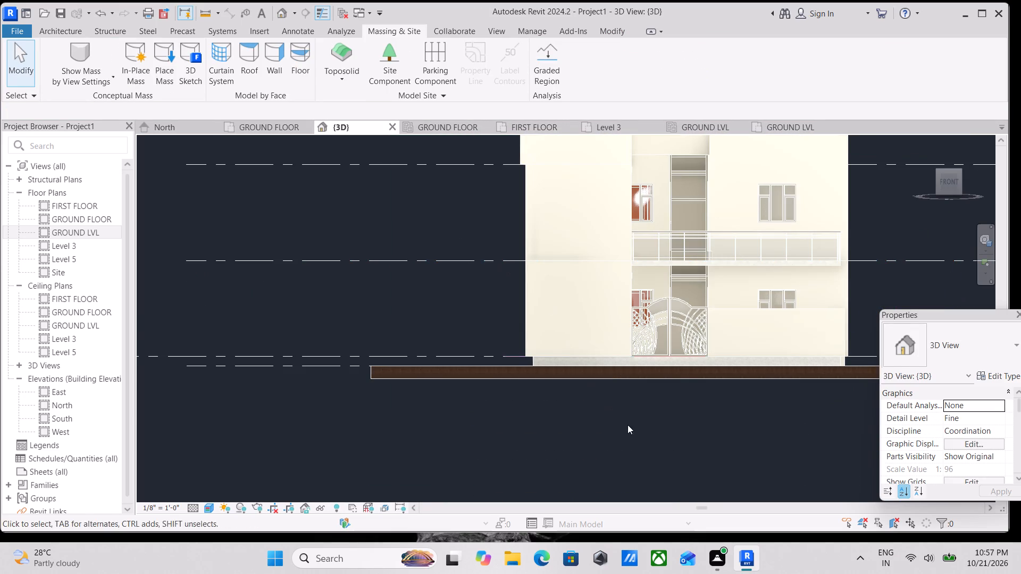
{"action": "scroll", "coordinate": [611, 373], "scroll_direction": "down", "scroll_amount": 1}
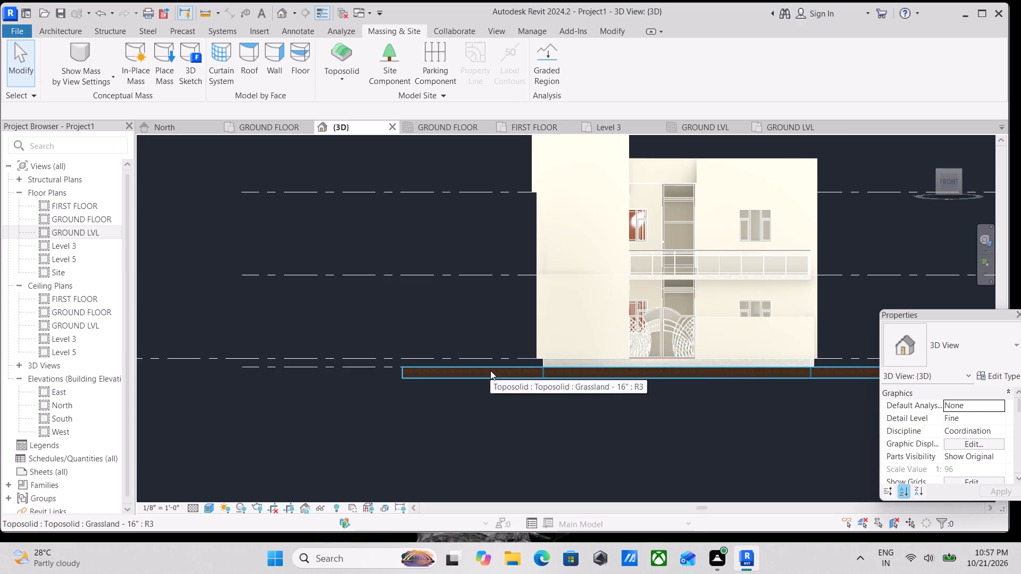
{"action": "left_click", "coordinate": [492, 369]}
{"action": "scroll", "coordinate": [513, 367], "scroll_direction": "down", "scroll_amount": 5}
{"action": "middle_click_drag", "start_coordinate": [528, 359], "coordinate": [531, 551], "text": "shift"}
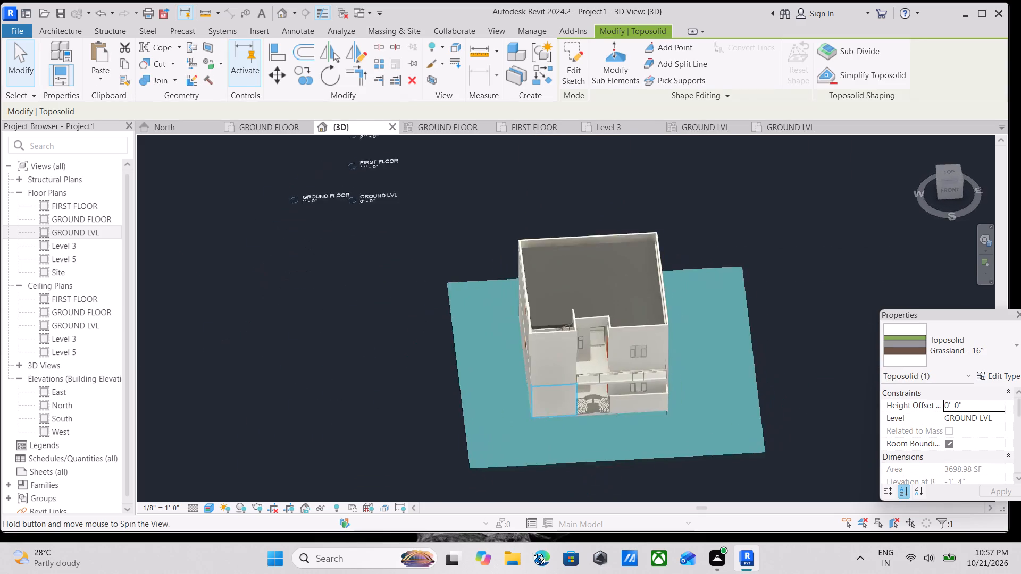
{"action": "middle_click_drag", "start_coordinate": [531, 551], "coordinate": [535, 384], "text": "shift"}
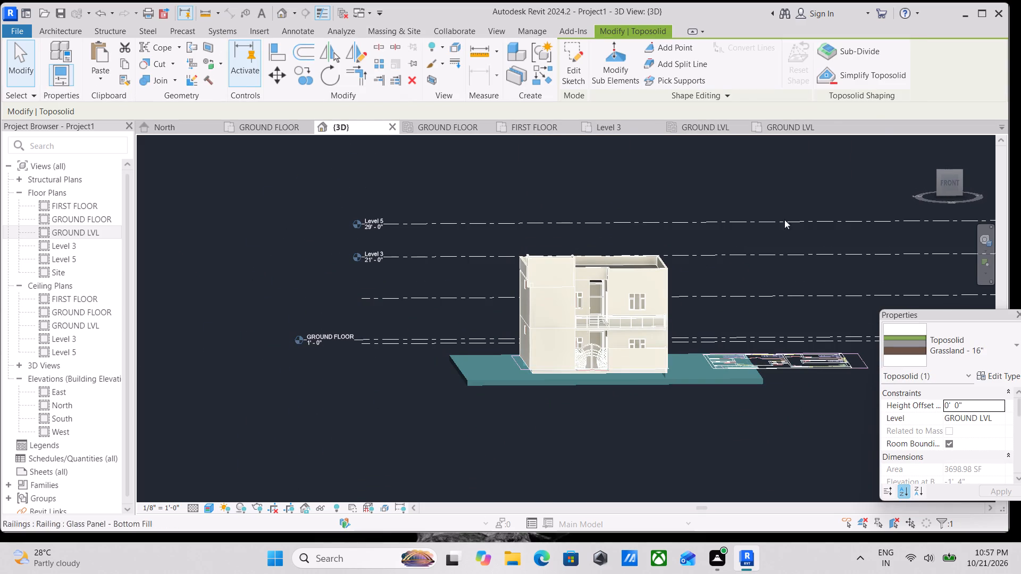
{"action": "scroll", "coordinate": [706, 157], "scroll_direction": "down", "scroll_amount": 2}
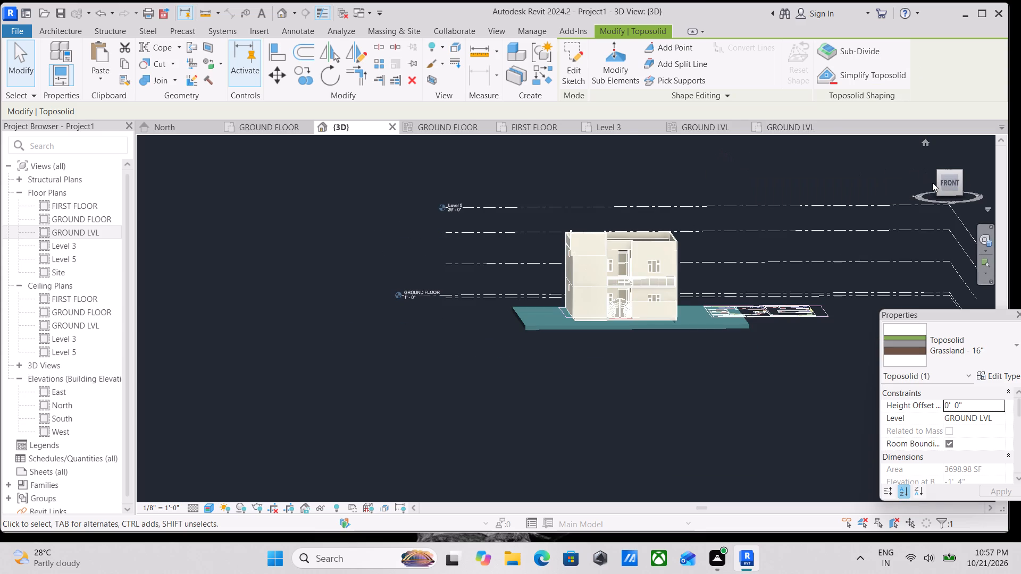
{"action": "left_click", "coordinate": [952, 185]}
{"action": "scroll", "coordinate": [576, 270], "scroll_direction": "up", "scroll_amount": 2}
{"action": "scroll", "coordinate": [510, 314], "scroll_direction": "up", "scroll_amount": 3}
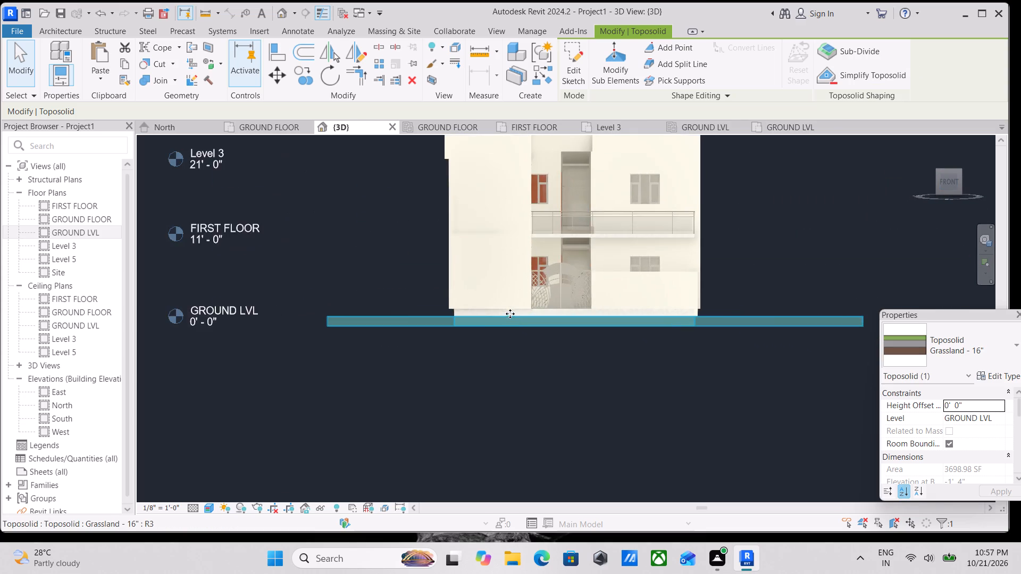
{"action": "key", "text": "Escape"}
{"action": "scroll", "coordinate": [490, 341], "scroll_direction": "up", "scroll_amount": 2}
{"action": "left_click", "coordinate": [448, 319]}
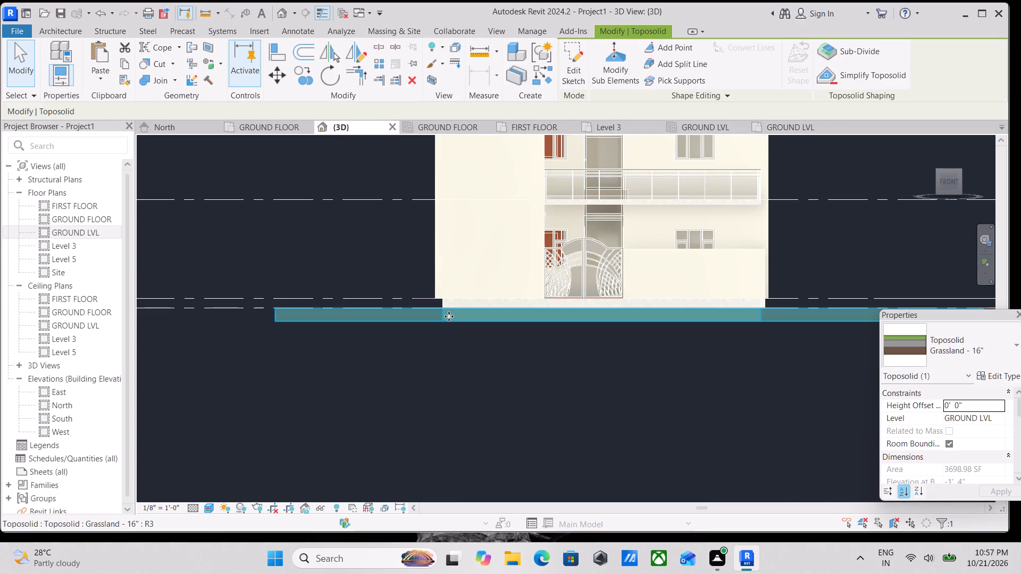
{"action": "scroll", "coordinate": [431, 294], "scroll_direction": "down", "scroll_amount": 1}
{"action": "middle_click", "coordinate": [431, 294]}
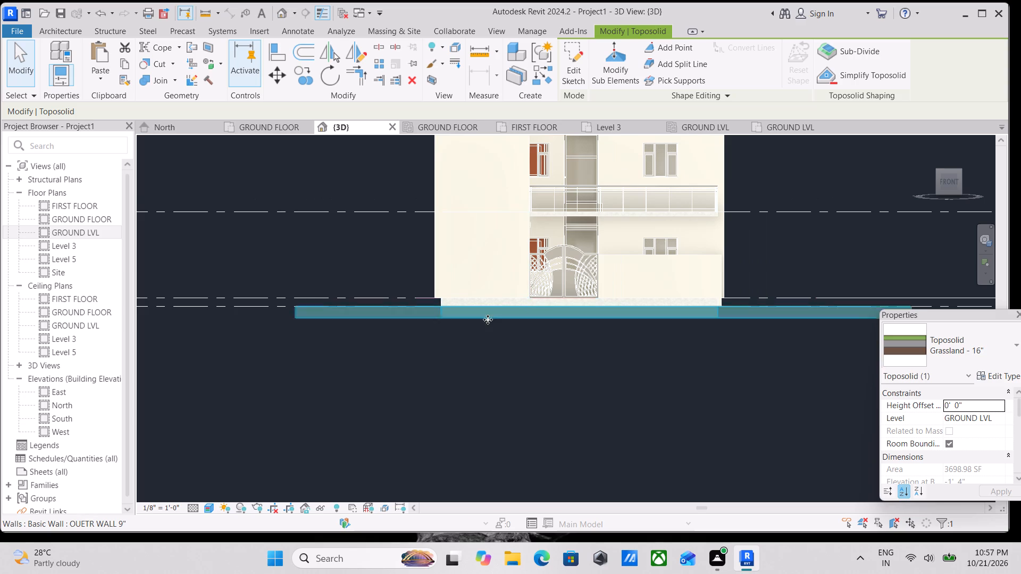
{"action": "scroll", "coordinate": [560, 351], "scroll_direction": "up", "scroll_amount": 3}
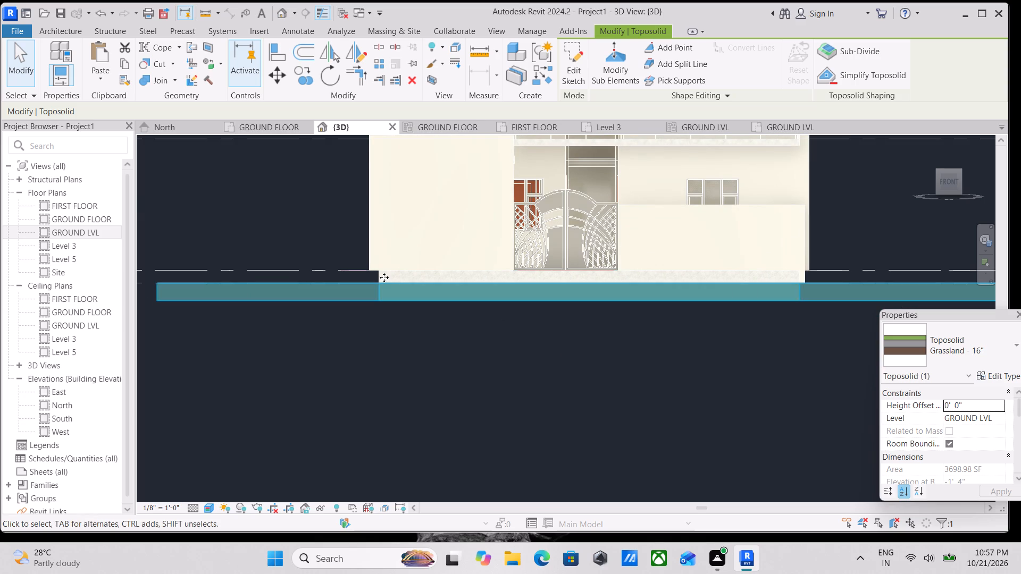
{"action": "scroll", "coordinate": [415, 275], "scroll_direction": "down", "scroll_amount": 2}
{"action": "key", "text": "Escape"}
{"action": "scroll", "coordinate": [417, 272], "scroll_direction": "down", "scroll_amount": 3}
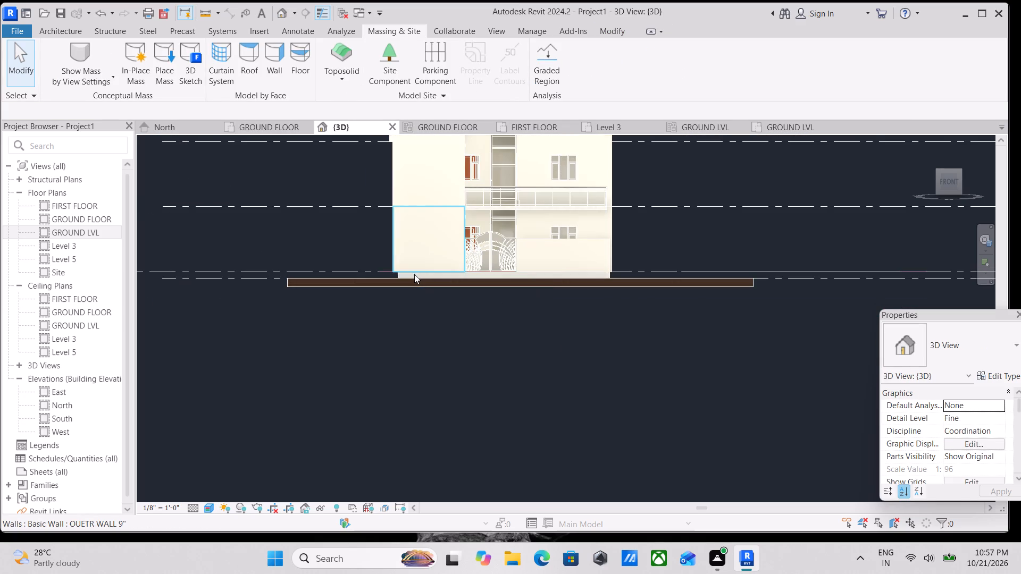
Extend the base of the left-side ground-storey OUETR WALL 9" down to the grassland surface.
{"action": "middle_click_drag", "start_coordinate": [414, 274], "coordinate": [540, 371], "text": "shift"}
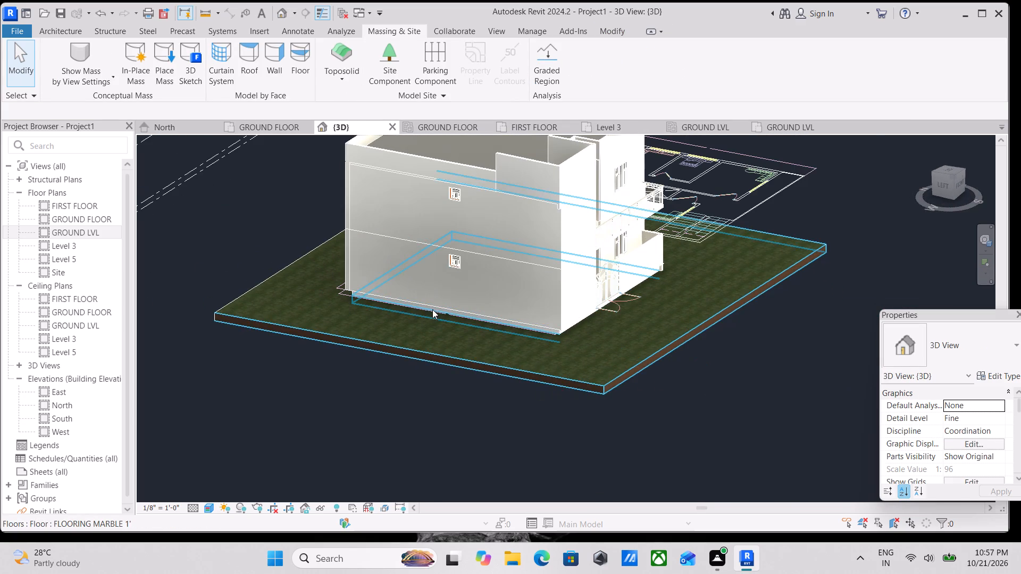
{"action": "left_click", "coordinate": [441, 305]}
{"action": "scroll", "coordinate": [443, 316], "scroll_direction": "up", "scroll_amount": 2}
{"action": "left_click_drag", "start_coordinate": [459, 311], "coordinate": [459, 319]}
{"action": "key", "text": "Escape"}
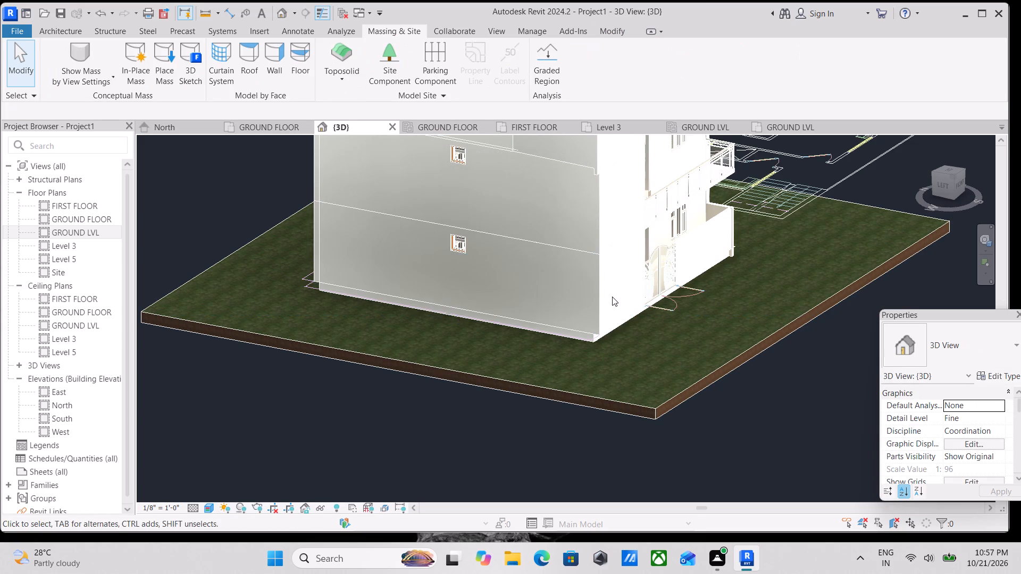
Extend the base of the front OUETR WALL 9" before the stairs down to the grassland surface.
{"action": "left_click", "coordinate": [602, 291]}
{"action": "scroll", "coordinate": [639, 335], "scroll_direction": "up", "scroll_amount": 9}
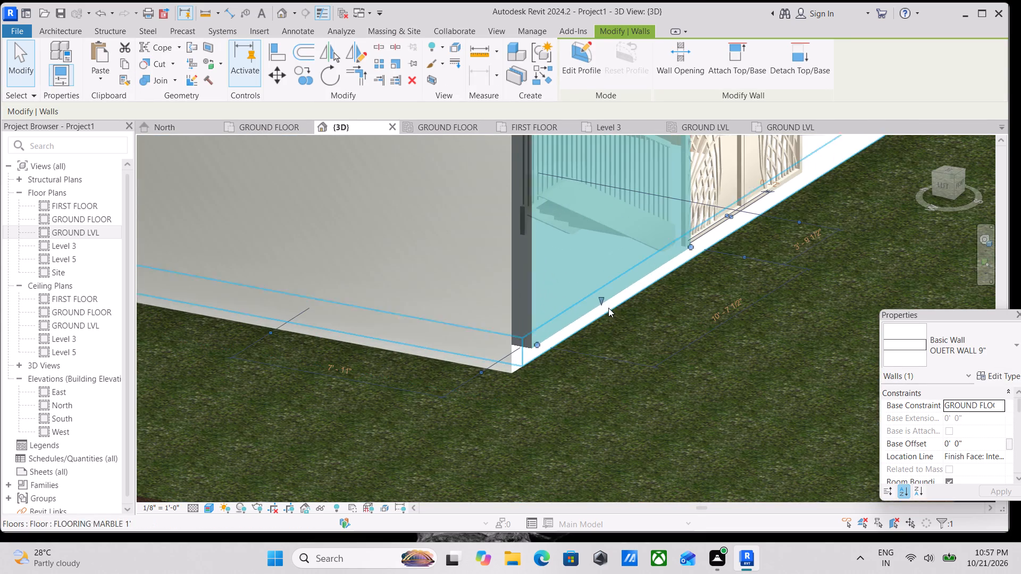
{"action": "left_click_drag", "start_coordinate": [605, 301], "coordinate": [605, 317]}
{"action": "scroll", "coordinate": [605, 323], "scroll_direction": "up", "scroll_amount": 2}
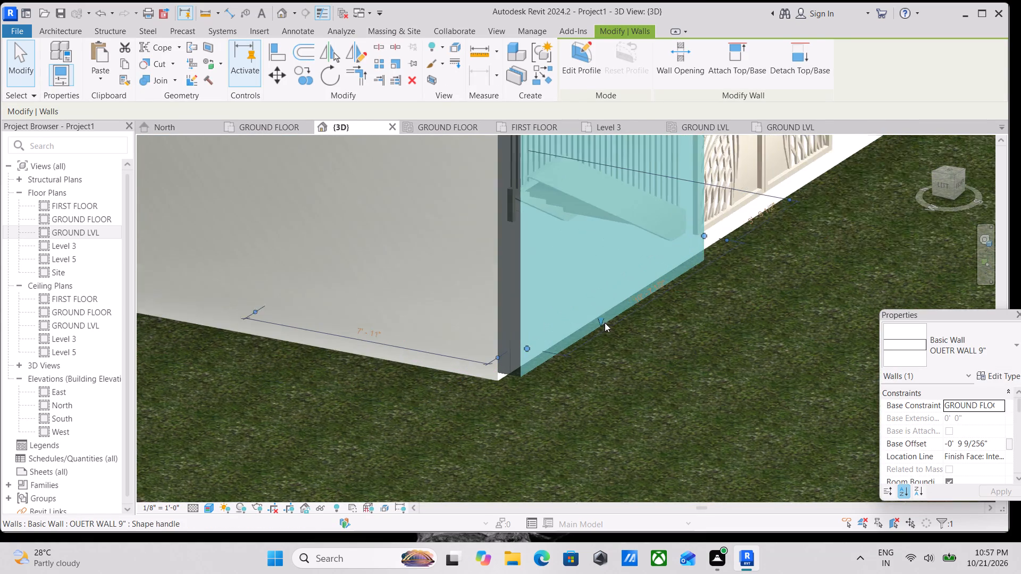
{"action": "left_click_drag", "start_coordinate": [600, 320], "coordinate": [600, 329]}
{"action": "scroll", "coordinate": [603, 322], "scroll_direction": "down", "scroll_amount": 3}
{"action": "key", "text": "Escape"}
Extend the base of the front low wall (INNER WALL 5") beside the gate down to the grassland surface.
{"action": "scroll", "coordinate": [651, 302], "scroll_direction": "down", "scroll_amount": 3}
{"action": "middle_click_drag", "start_coordinate": [651, 301], "coordinate": [553, 327]}
{"action": "left_click", "coordinate": [699, 219]}
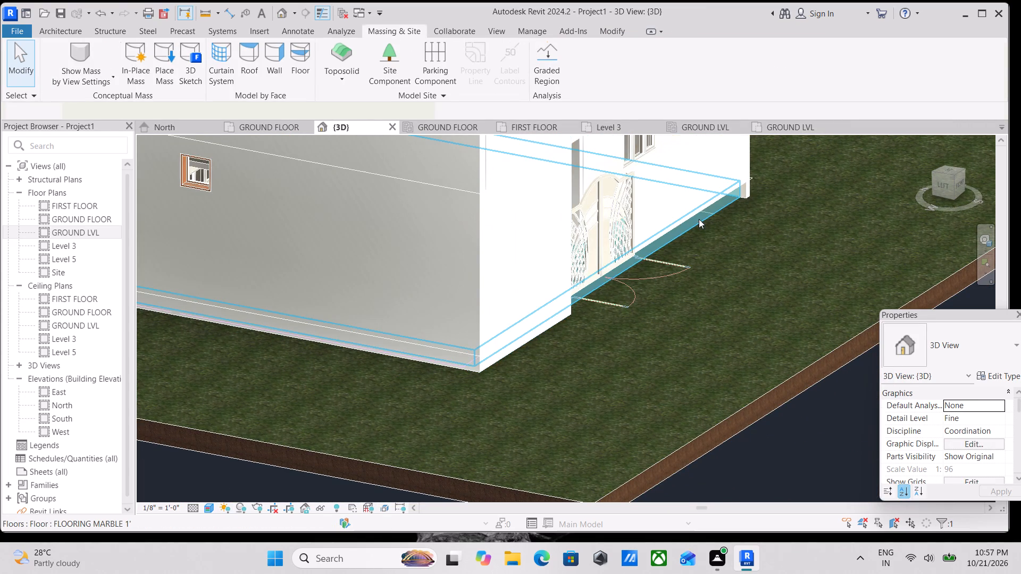
{"action": "key", "text": "Escape"}
{"action": "middle_click_drag", "start_coordinate": [702, 208], "coordinate": [664, 295]}
{"action": "scroll", "coordinate": [702, 208], "scroll_direction": "down", "scroll_amount": 1}
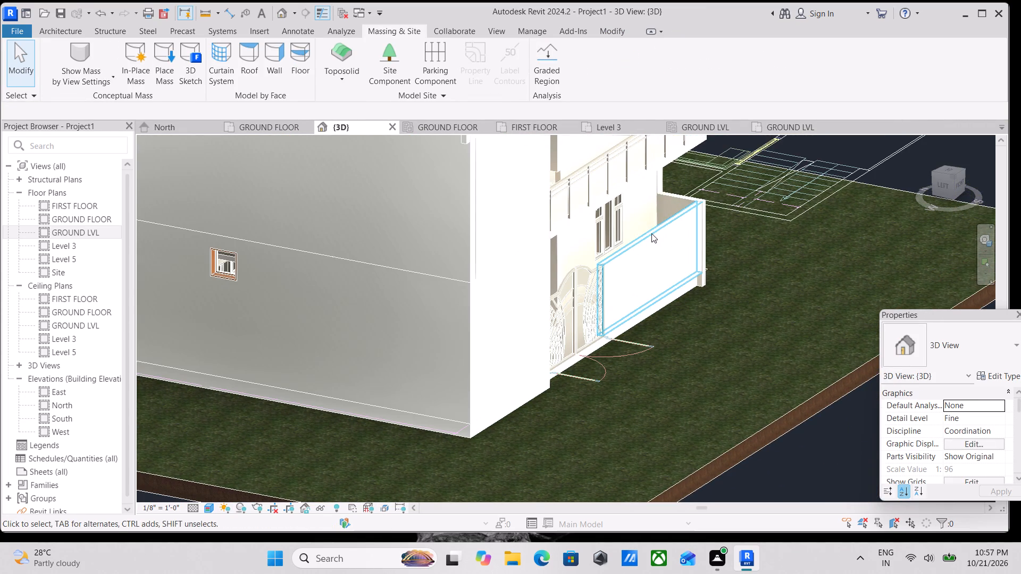
{"action": "left_click", "coordinate": [650, 233]}
{"action": "scroll", "coordinate": [658, 317], "scroll_direction": "up", "scroll_amount": 3}
{"action": "left_click_drag", "start_coordinate": [648, 301], "coordinate": [648, 313]}
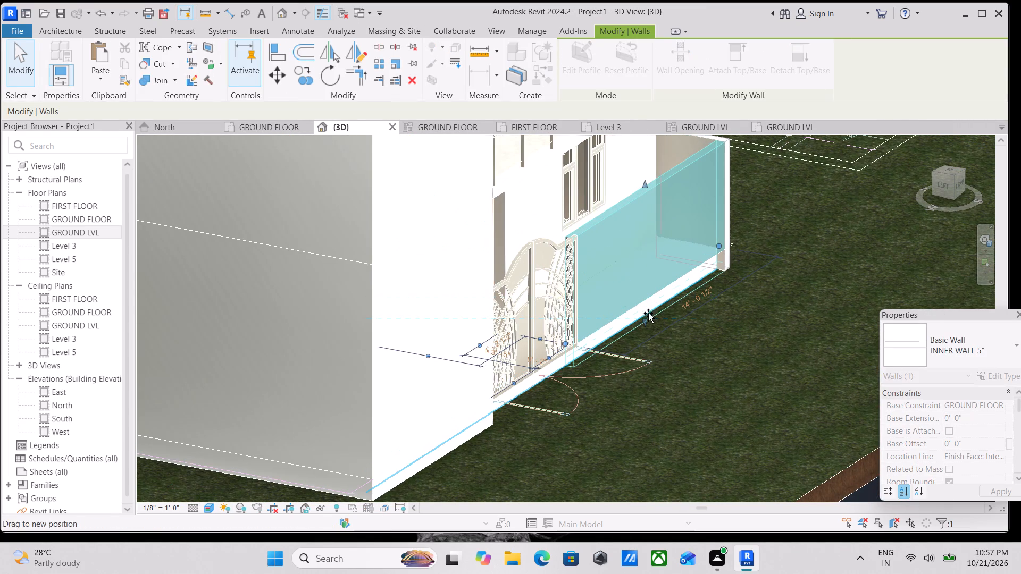
{"action": "left_click_drag", "start_coordinate": [648, 313], "coordinate": [649, 318]}
{"action": "key", "text": "Escape"}
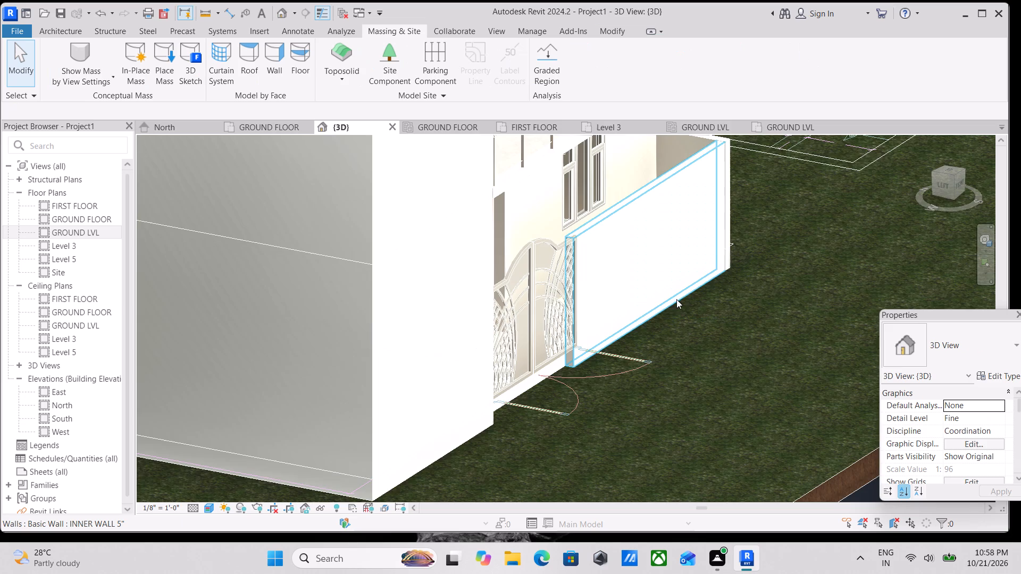
Lower the base of the right-side ground-storey OUETR WALL 9" to a base offset of -1' 0".
{"action": "scroll", "coordinate": [682, 296], "scroll_direction": "down", "scroll_amount": 5}
{"action": "middle_click_drag", "start_coordinate": [682, 296], "coordinate": [495, 364], "text": "shift"}
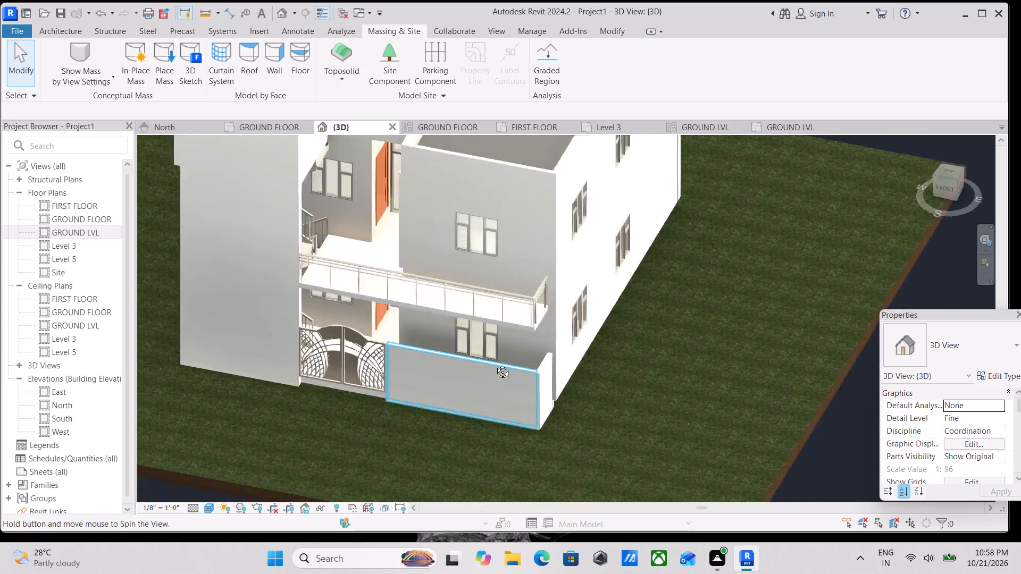
{"action": "middle_click_drag", "start_coordinate": [495, 364], "coordinate": [397, 370], "text": "shift"}
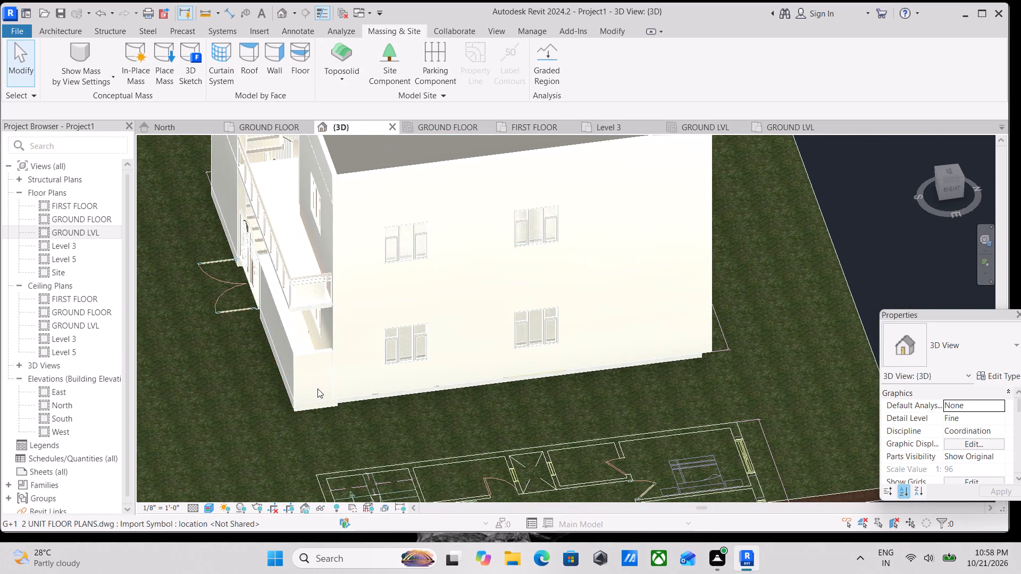
{"action": "left_click", "coordinate": [453, 383]}
{"action": "scroll", "coordinate": [526, 385], "scroll_direction": "up", "scroll_amount": 1}
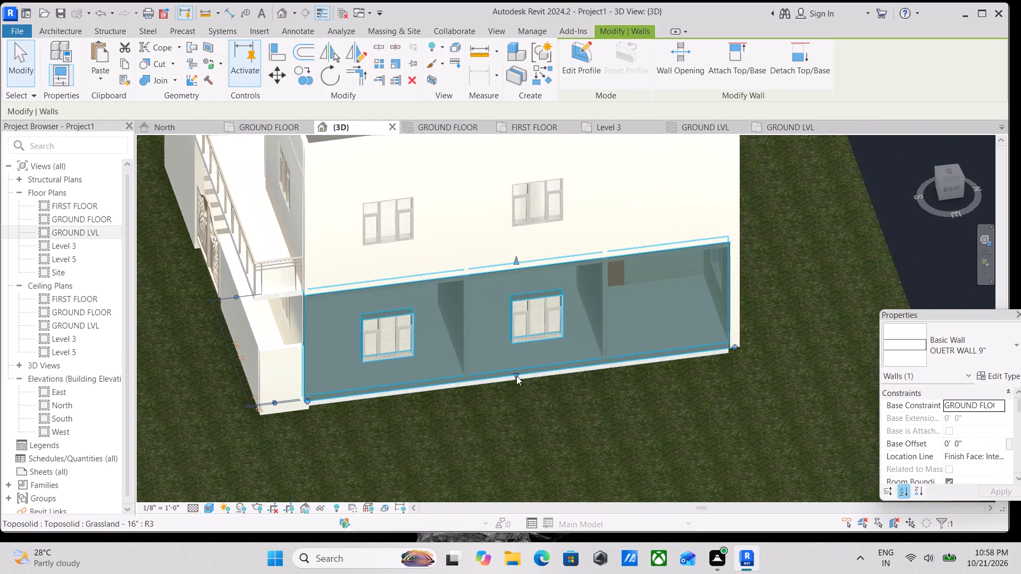
{"action": "left_click_drag", "start_coordinate": [516, 376], "coordinate": [517, 382]}
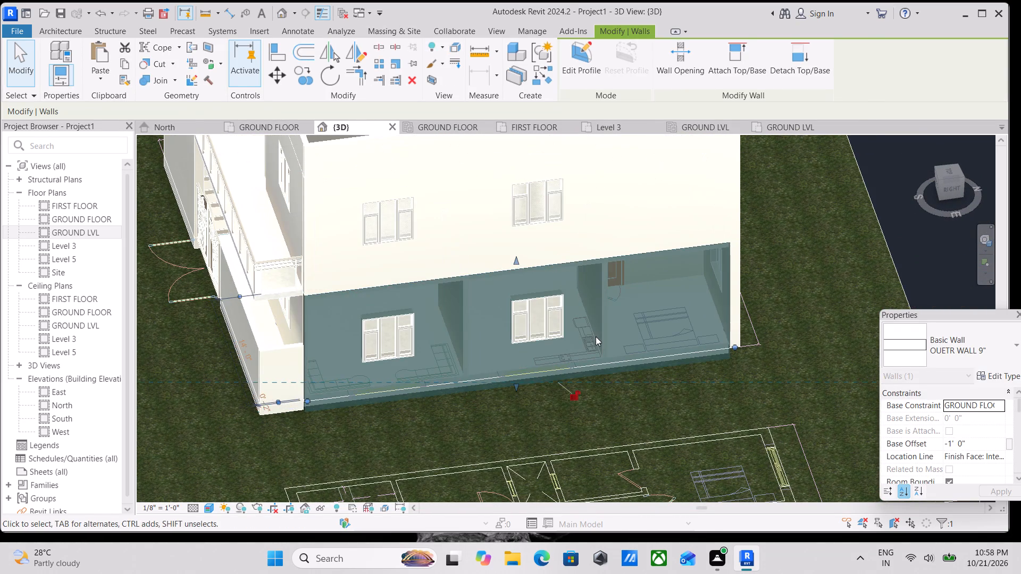
{"action": "scroll", "coordinate": [596, 336], "scroll_direction": "down", "scroll_amount": 2}
{"action": "key", "text": "Escape"}
Extend the base of the rear ground-storey OUETR WALL 9" down to the grassland surface.
{"action": "scroll", "coordinate": [622, 337], "scroll_direction": "down", "scroll_amount": 2}
{"action": "middle_click_drag", "start_coordinate": [657, 362], "coordinate": [626, 363]}
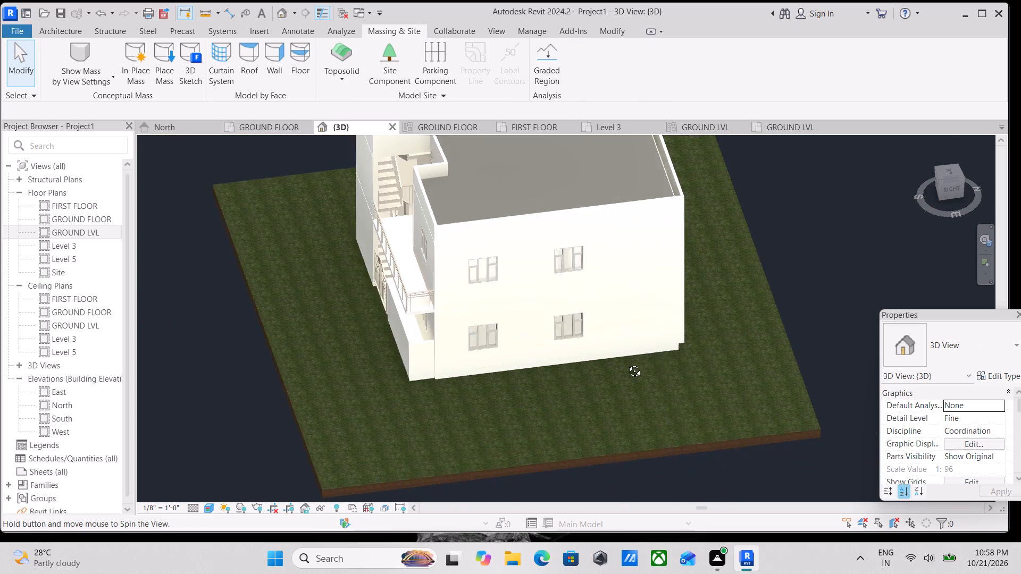
{"action": "middle_click_drag", "start_coordinate": [626, 363], "coordinate": [458, 307]}
{"action": "scroll", "coordinate": [426, 349], "scroll_direction": "up", "scroll_amount": 2}
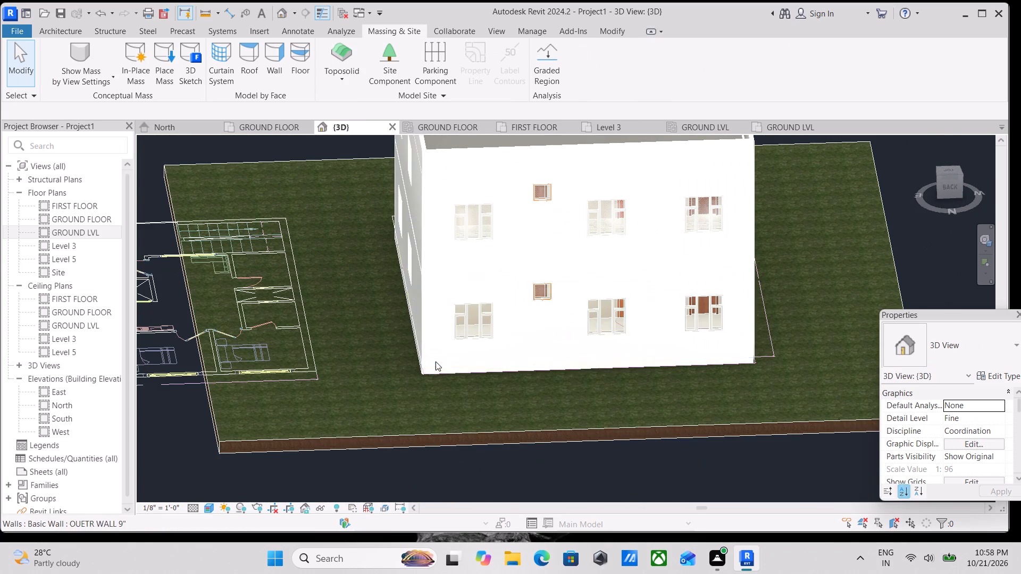
{"action": "left_click", "coordinate": [429, 365]}
{"action": "scroll", "coordinate": [516, 401], "scroll_direction": "up", "scroll_amount": 4}
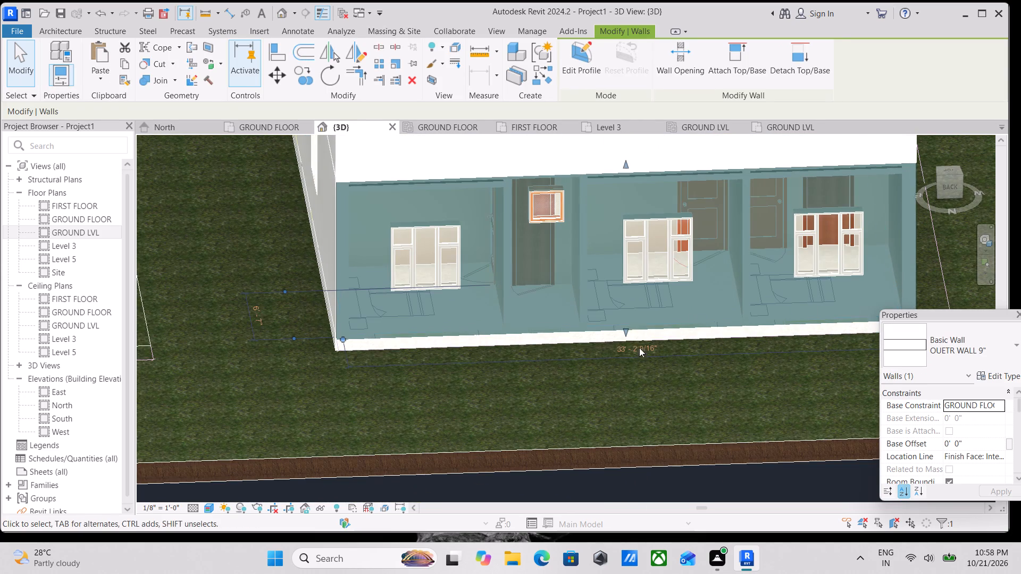
{"action": "left_click_drag", "start_coordinate": [628, 331], "coordinate": [627, 343]}
{"action": "scroll", "coordinate": [627, 343], "scroll_direction": "down", "scroll_amount": 3}
{"action": "key", "text": "Escape"}
{"action": "key", "text": "Escape"}
{"action": "scroll", "coordinate": [541, 353], "scroll_direction": "down", "scroll_amount": 4}
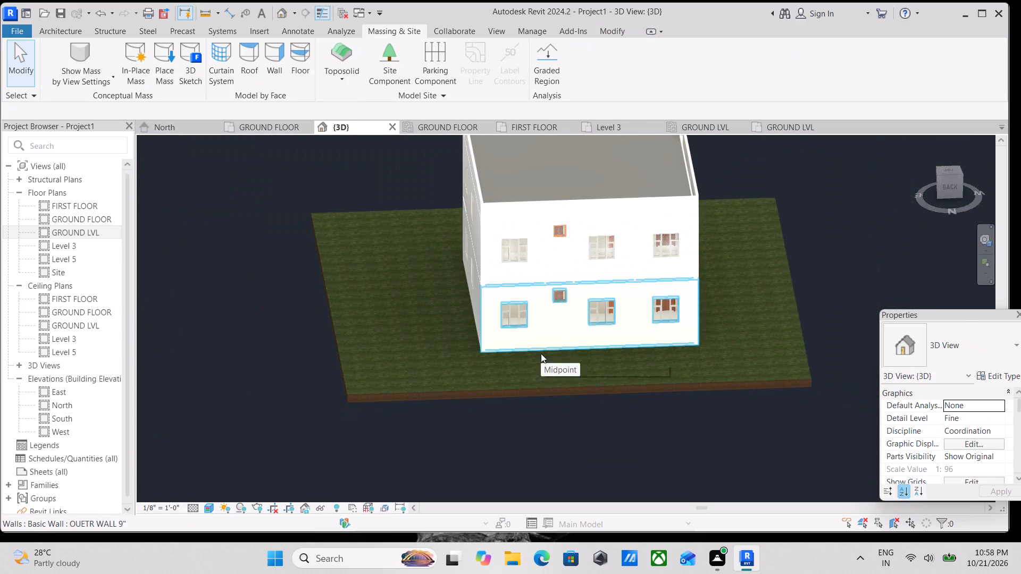
Examine the ground-storey wall bases, front gate and low wall against the grassland site from the rear, front and right sides.
{"action": "scroll", "coordinate": [541, 353], "scroll_direction": "down", "scroll_amount": 2}
{"action": "middle_click_drag", "start_coordinate": [524, 346], "coordinate": [833, 299], "text": "shift"}
{"action": "scroll", "coordinate": [833, 299], "scroll_direction": "down", "scroll_amount": 1, "text": "shift"}
{"action": "middle_click_drag", "start_coordinate": [629, 295], "coordinate": [649, 328]}
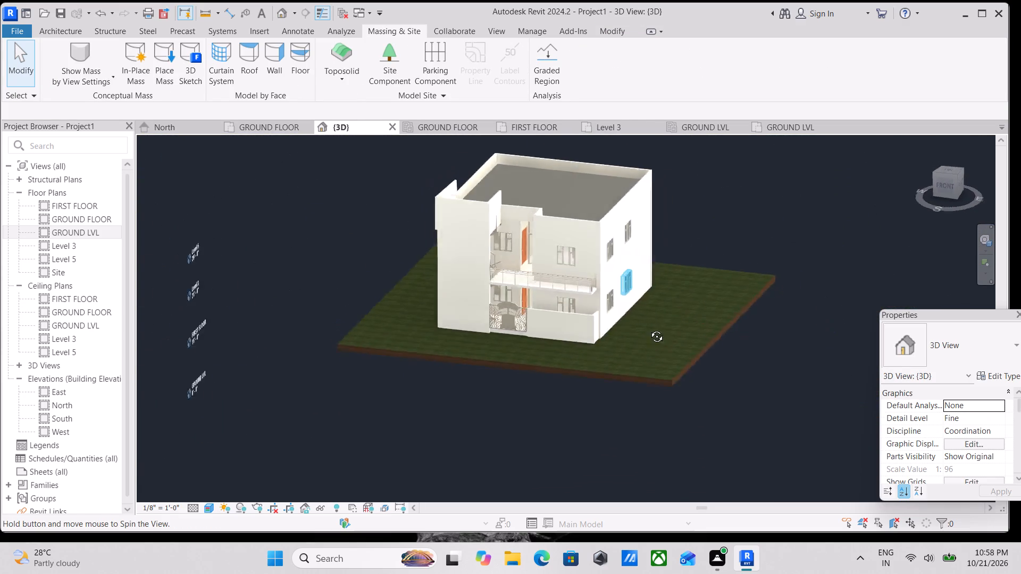
{"action": "middle_click_drag", "start_coordinate": [649, 328], "coordinate": [533, 343]}
{"action": "scroll", "coordinate": [523, 333], "scroll_direction": "up", "scroll_amount": 4}
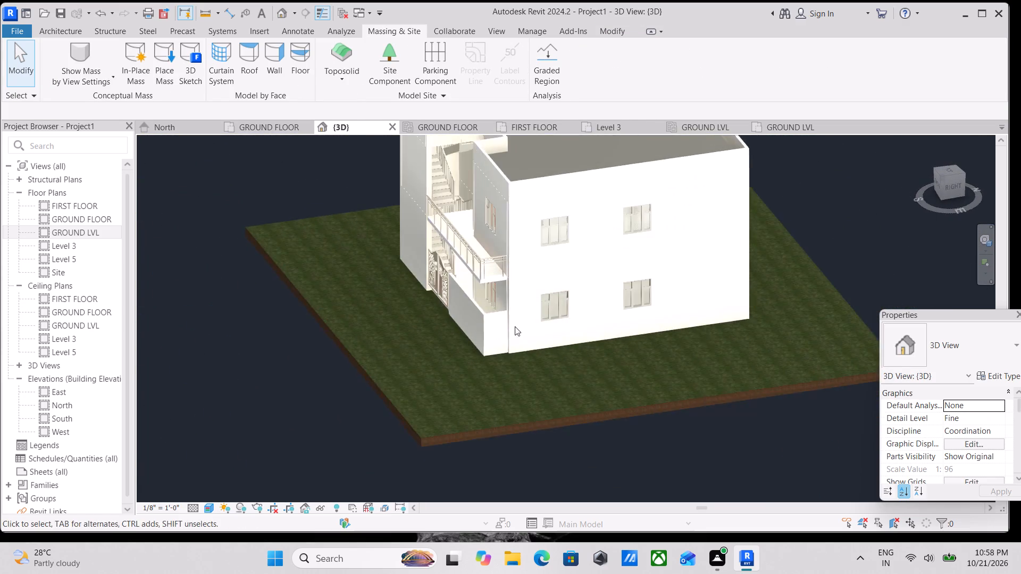
{"action": "scroll", "coordinate": [515, 326], "scroll_direction": "up", "scroll_amount": 10}
{"action": "left_click", "coordinate": [511, 290]}
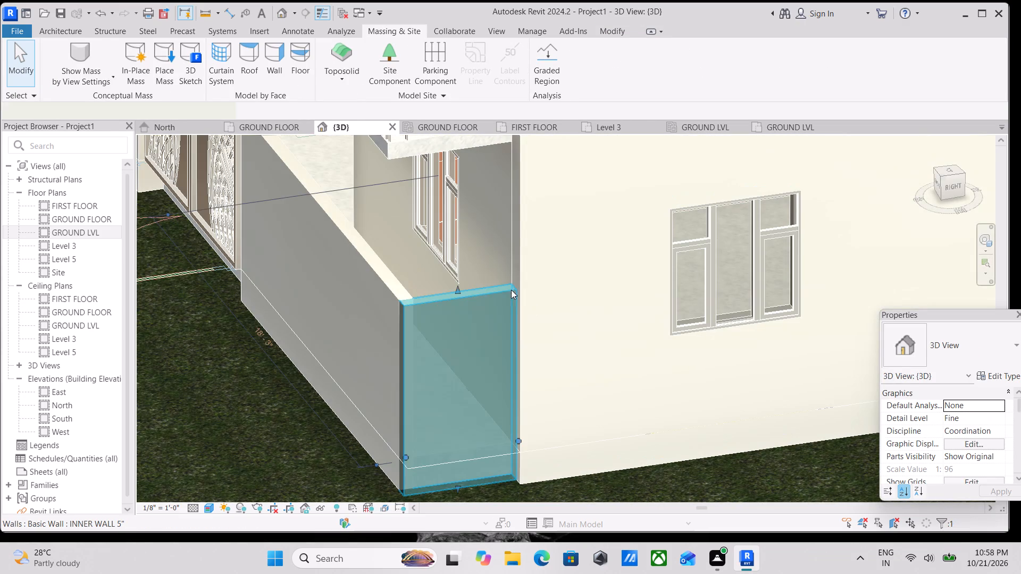
{"action": "key", "text": "Escape"}
{"action": "scroll", "coordinate": [512, 290], "scroll_direction": "down", "scroll_amount": 9}
{"action": "middle_click_drag", "start_coordinate": [461, 305], "coordinate": [534, 342], "text": "shift"}
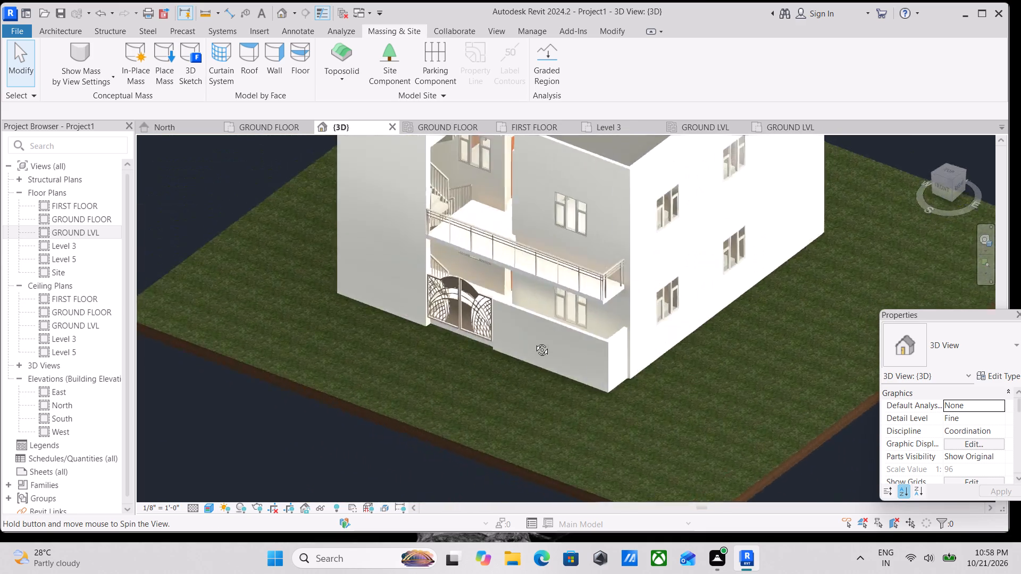
{"action": "middle_click_drag", "start_coordinate": [534, 342], "coordinate": [535, 349], "text": "shift"}
{"action": "scroll", "coordinate": [539, 349], "scroll_direction": "down", "scroll_amount": 1, "text": "shift"}
{"action": "scroll", "coordinate": [326, 349], "scroll_direction": "up", "scroll_amount": 7}
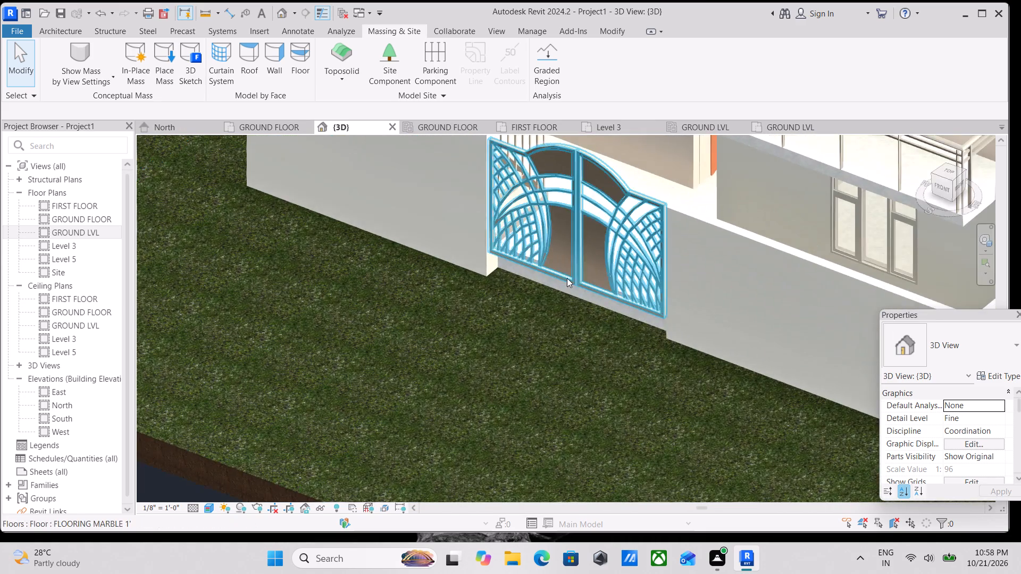
{"action": "middle_click_drag", "start_coordinate": [567, 278], "coordinate": [537, 337]}
{"action": "scroll", "coordinate": [567, 278], "scroll_direction": "up", "scroll_amount": 1}
{"action": "scroll", "coordinate": [539, 332], "scroll_direction": "down", "scroll_amount": 1}
{"action": "middle_click_drag", "start_coordinate": [539, 332], "coordinate": [543, 275]}
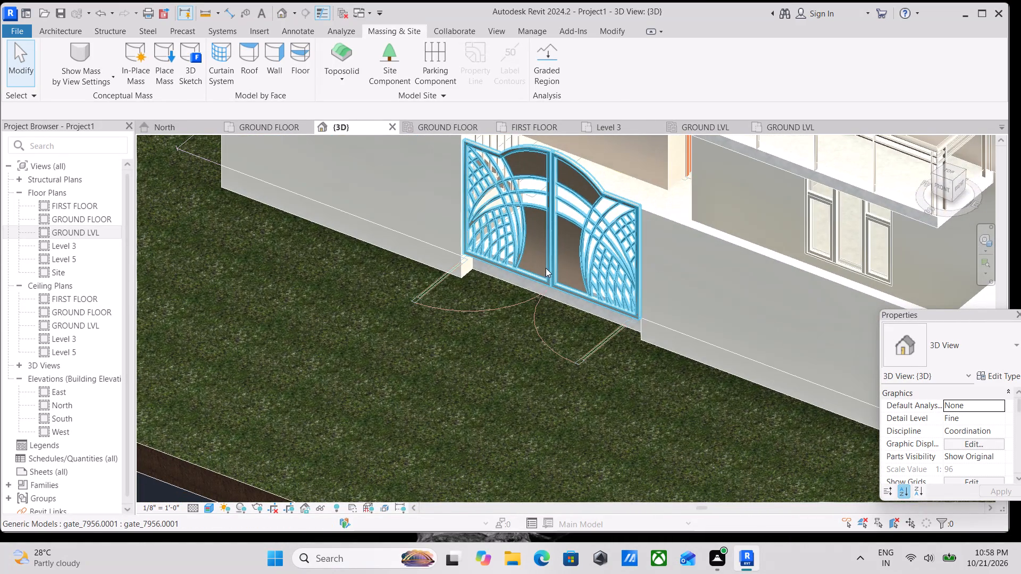
{"action": "scroll", "coordinate": [546, 268], "scroll_direction": "down", "scroll_amount": 3}
{"action": "middle_click_drag", "start_coordinate": [546, 268], "coordinate": [536, 251]}
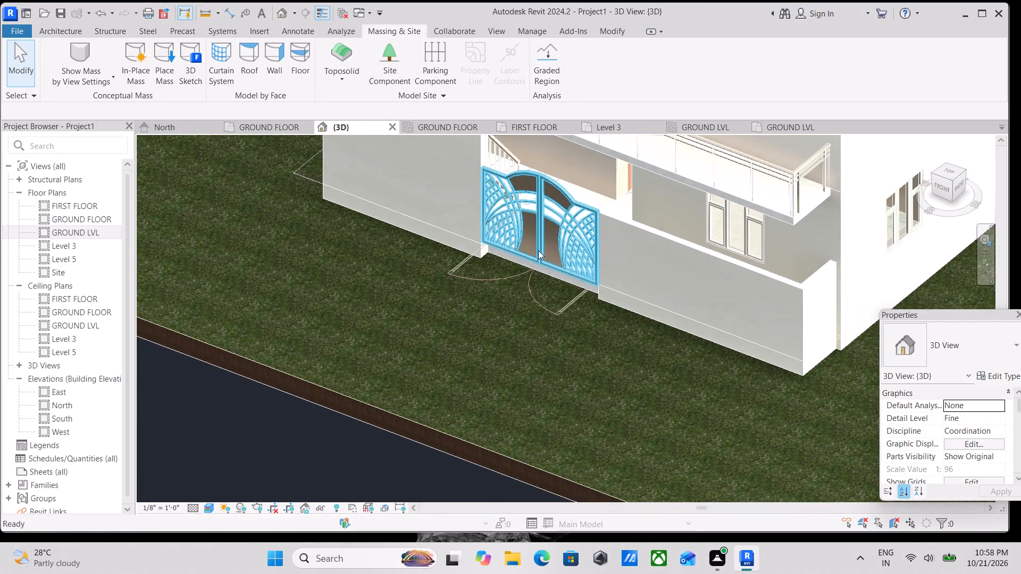
{"action": "middle_click_drag", "start_coordinate": [538, 250], "coordinate": [464, 276]}
{"action": "scroll", "coordinate": [474, 269], "scroll_direction": "down", "scroll_amount": 1}
{"action": "scroll", "coordinate": [677, 269], "scroll_direction": "up", "scroll_amount": 2}
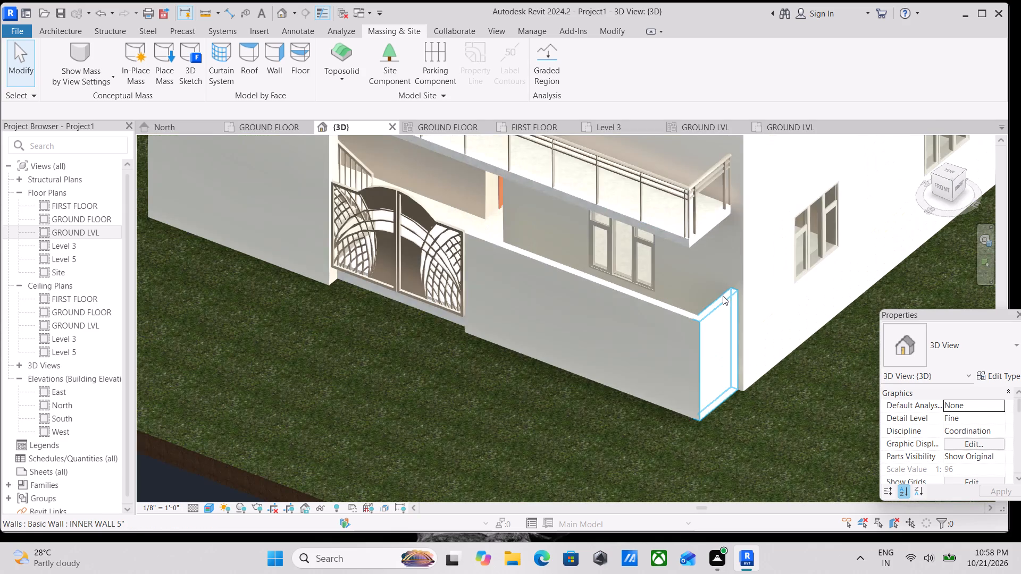
{"action": "scroll", "coordinate": [725, 298], "scroll_direction": "down", "scroll_amount": 2}
{"action": "middle_click", "coordinate": [725, 298]}
{"action": "scroll", "coordinate": [725, 298], "scroll_direction": "down", "scroll_amount": 3}
{"action": "middle_click_drag", "start_coordinate": [725, 298], "coordinate": [722, 358]}
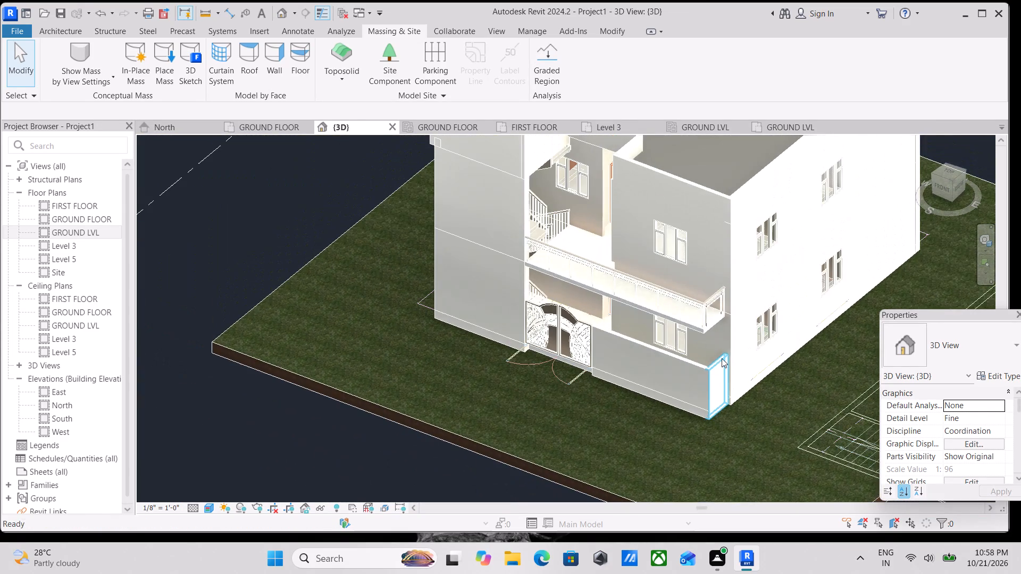
{"action": "left_click", "coordinate": [961, 188]}
{"action": "scroll", "coordinate": [738, 327], "scroll_direction": "up", "scroll_amount": 11}
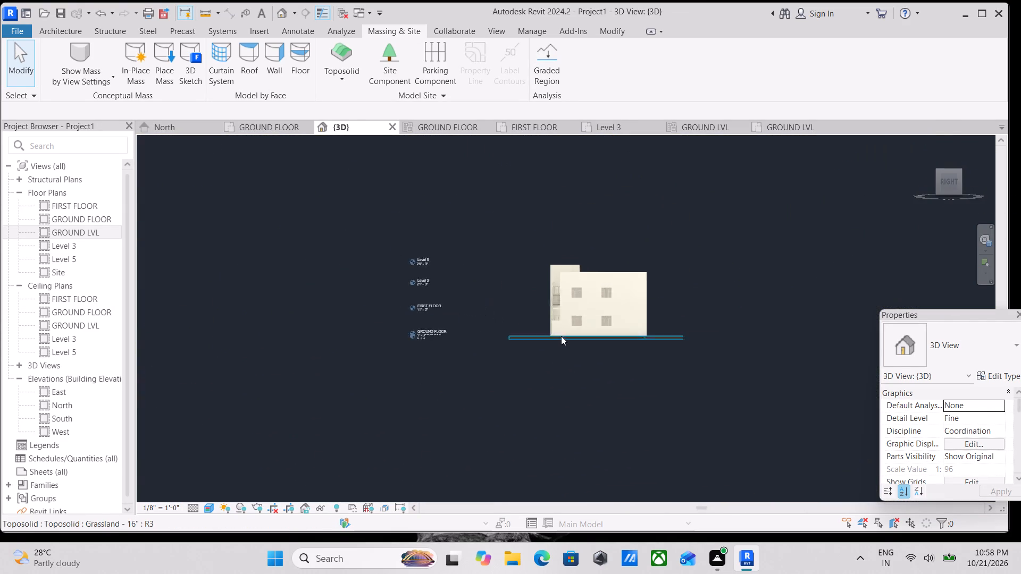
{"action": "scroll", "coordinate": [561, 336], "scroll_direction": "up", "scroll_amount": 14}
{"action": "middle_click_drag", "start_coordinate": [569, 308], "coordinate": [615, 319]}
{"action": "scroll", "coordinate": [588, 335], "scroll_direction": "down", "scroll_amount": 1}
{"action": "middle_click_drag", "start_coordinate": [588, 335], "coordinate": [595, 344]}
{"action": "scroll", "coordinate": [595, 344], "scroll_direction": "down", "scroll_amount": 2}
{"action": "middle_click_drag", "start_coordinate": [591, 339], "coordinate": [621, 375]}
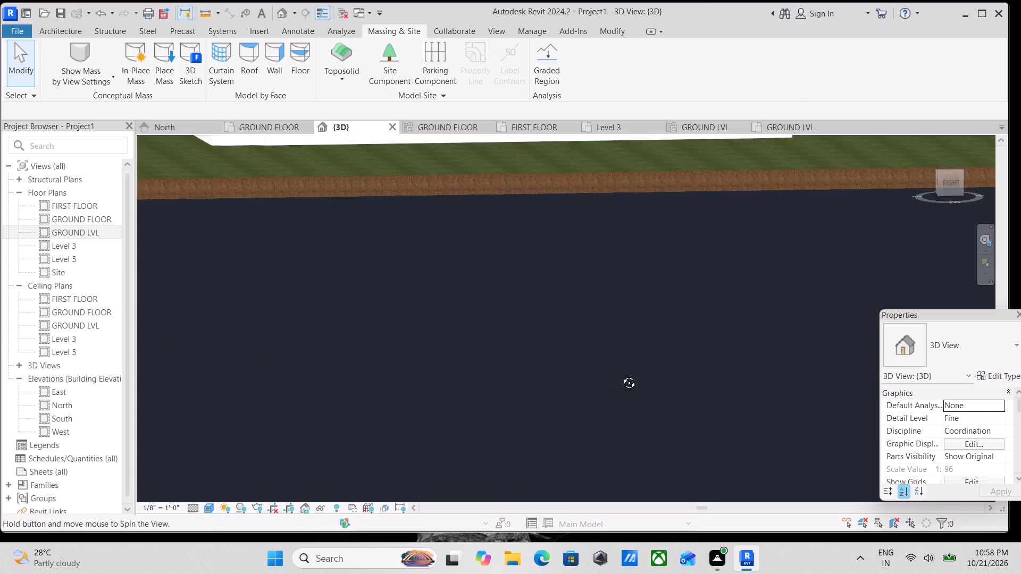
{"action": "middle_click_drag", "start_coordinate": [621, 375], "coordinate": [640, 386]}
{"action": "scroll", "coordinate": [610, 345], "scroll_direction": "down", "scroll_amount": 2}
{"action": "middle_click_drag", "start_coordinate": [614, 350], "coordinate": [722, 403]}
{"action": "scroll", "coordinate": [611, 368], "scroll_direction": "down", "scroll_amount": 5}
{"action": "middle_click_drag", "start_coordinate": [590, 356], "coordinate": [636, 398]}
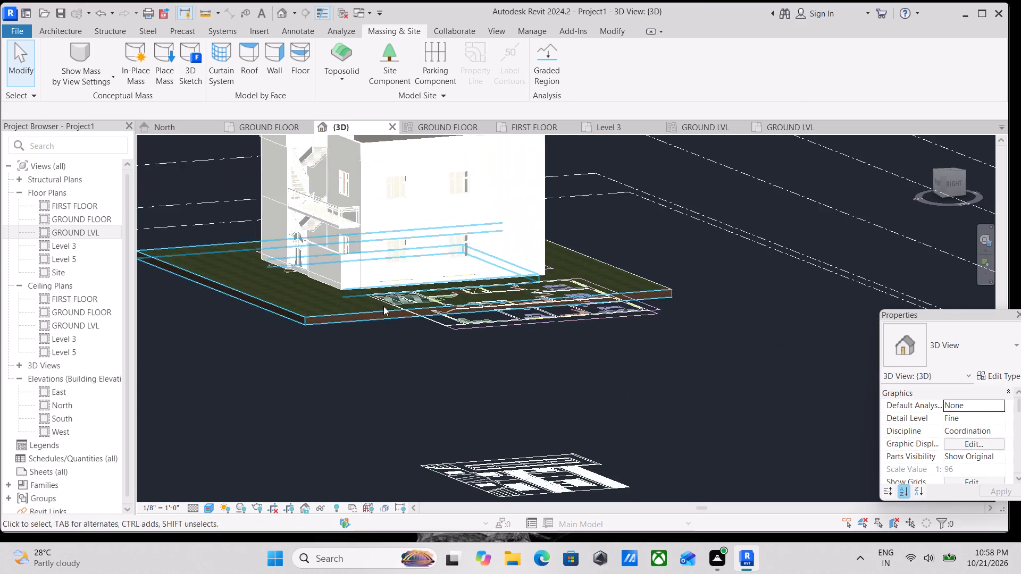
{"action": "middle_click_drag", "start_coordinate": [390, 311], "coordinate": [456, 332]}
Start an in-place model component in the Generic Models category, keeping the suggested name Generic Models 1.
{"action": "left_click", "coordinate": [73, 28]}
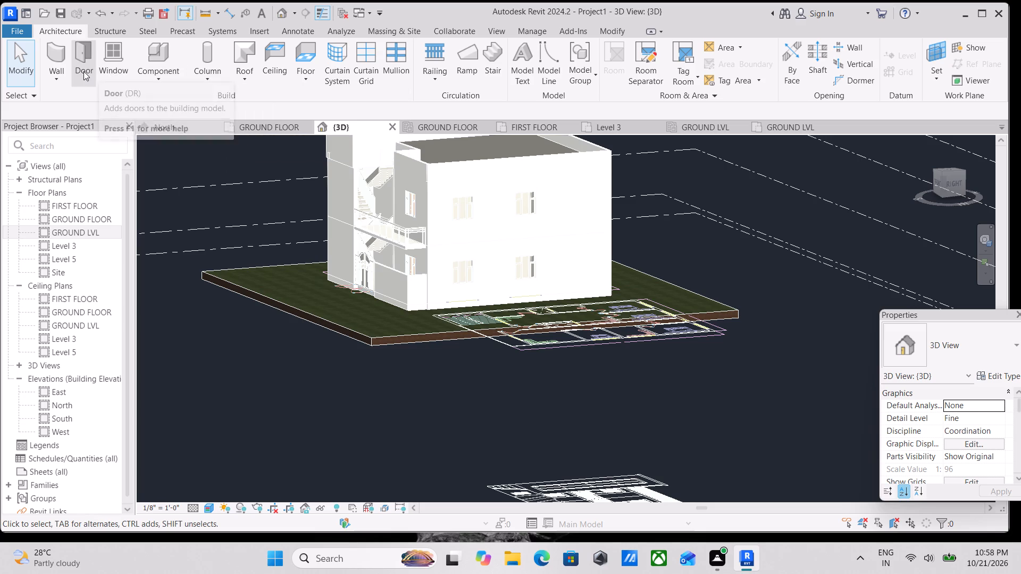
{"action": "left_click", "coordinate": [160, 75]}
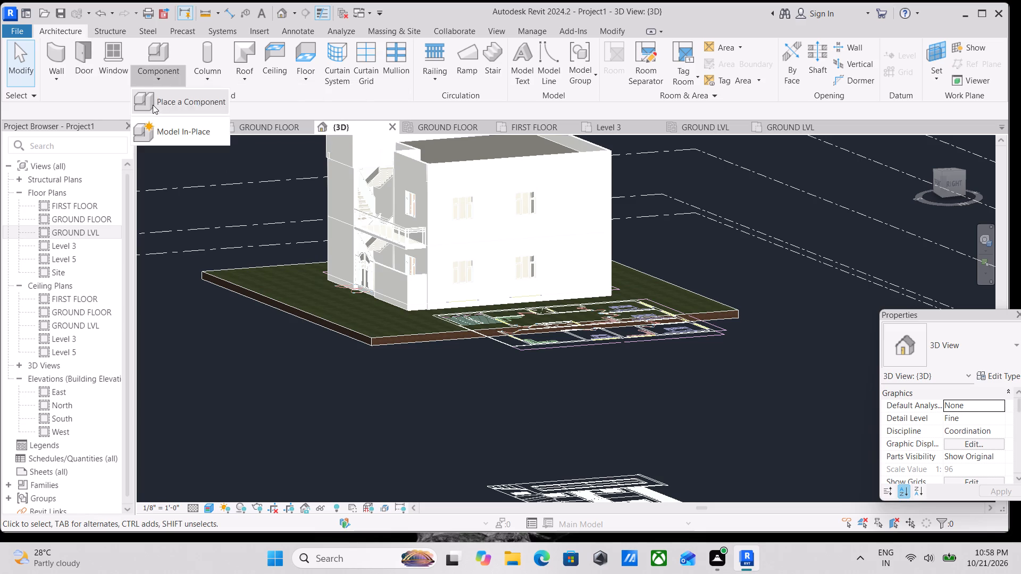
{"action": "left_click", "coordinate": [165, 129]}
{"action": "scroll", "coordinate": [441, 259], "scroll_direction": "down", "scroll_amount": 5}
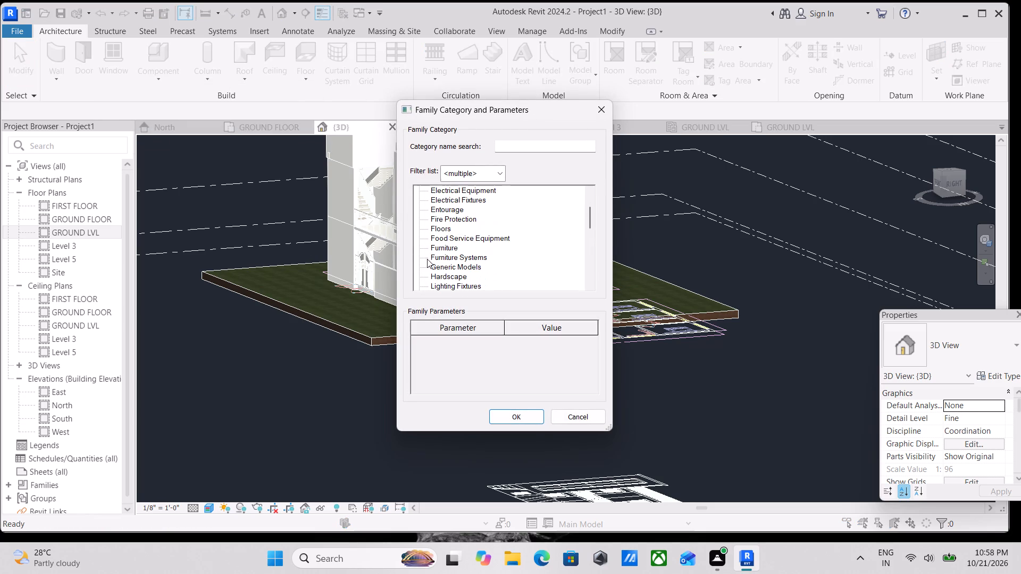
{"action": "left_click", "coordinate": [449, 266]}
{"action": "left_click", "coordinate": [512, 412]}
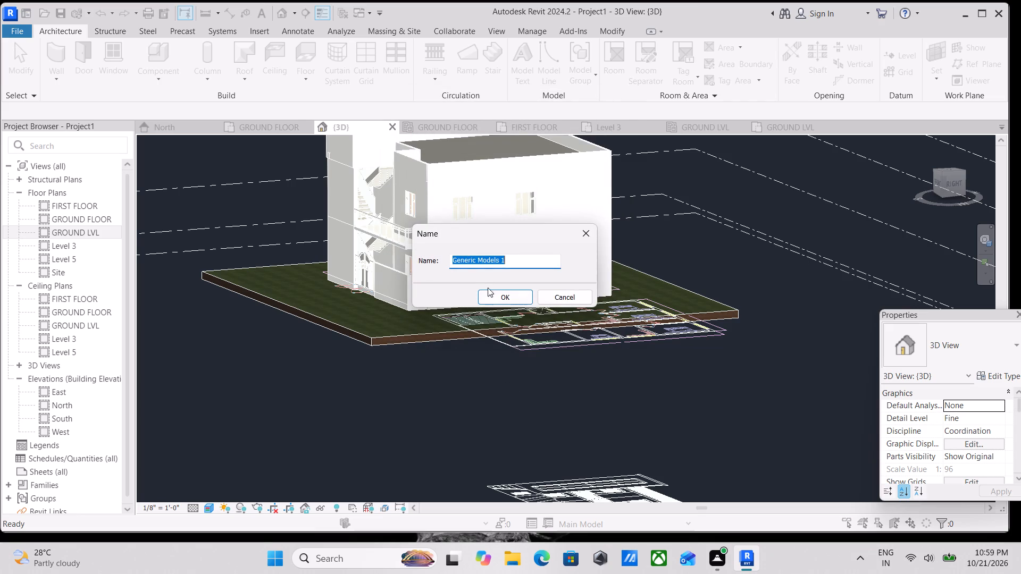
{"action": "left_click", "coordinate": [490, 289]}
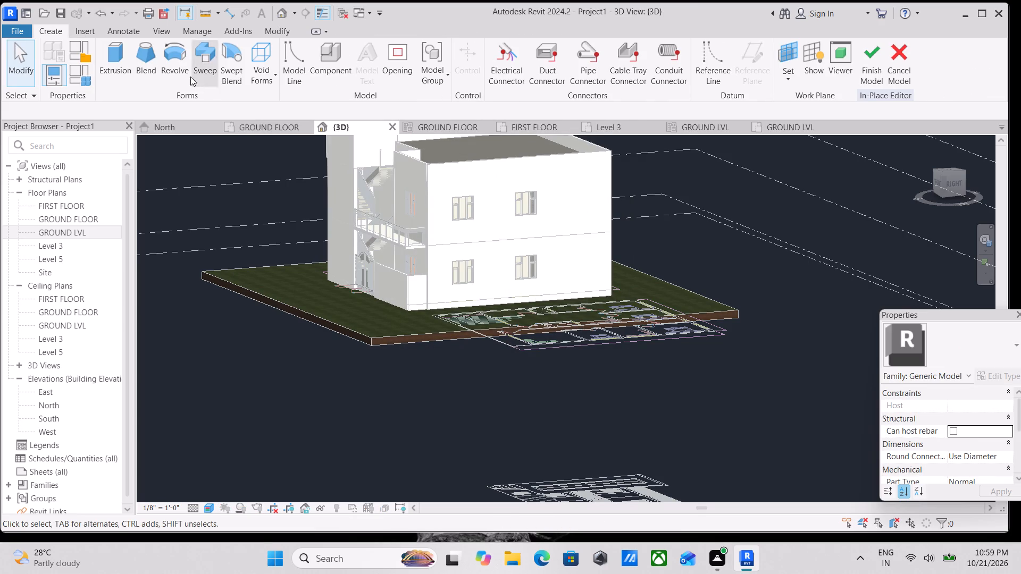
Set the work plane to the outer end face of the low INNER WALL 5" at the house's front corner.
{"action": "left_click", "coordinate": [788, 75]}
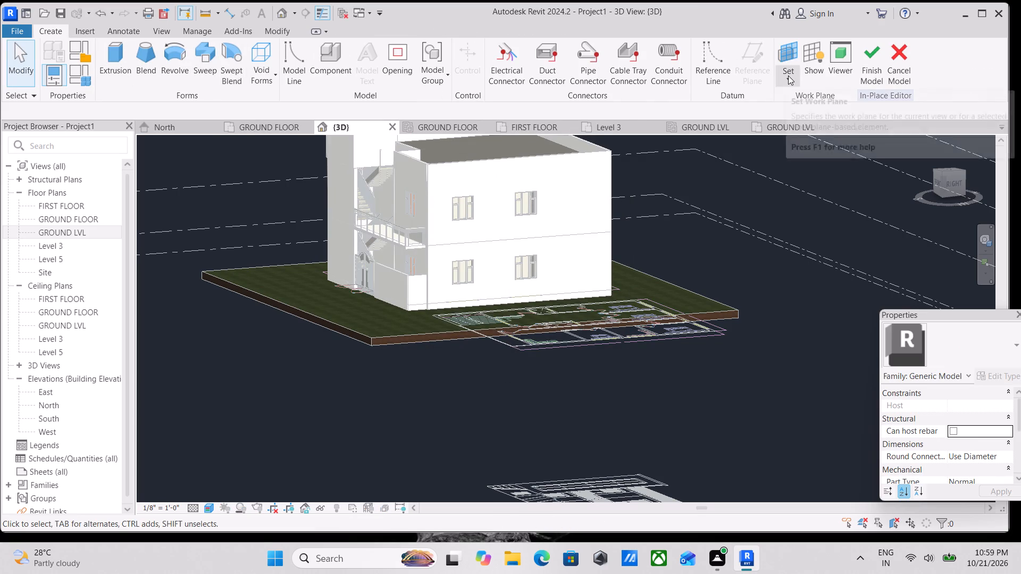
{"action": "left_click", "coordinate": [810, 129]}
{"action": "scroll", "coordinate": [475, 347], "scroll_direction": "up", "scroll_amount": 3}
{"action": "scroll", "coordinate": [407, 324], "scroll_direction": "up", "scroll_amount": 3}
{"action": "scroll", "coordinate": [377, 282], "scroll_direction": "up", "scroll_amount": 7}
{"action": "scroll", "coordinate": [342, 240], "scroll_direction": "down", "scroll_amount": 1}
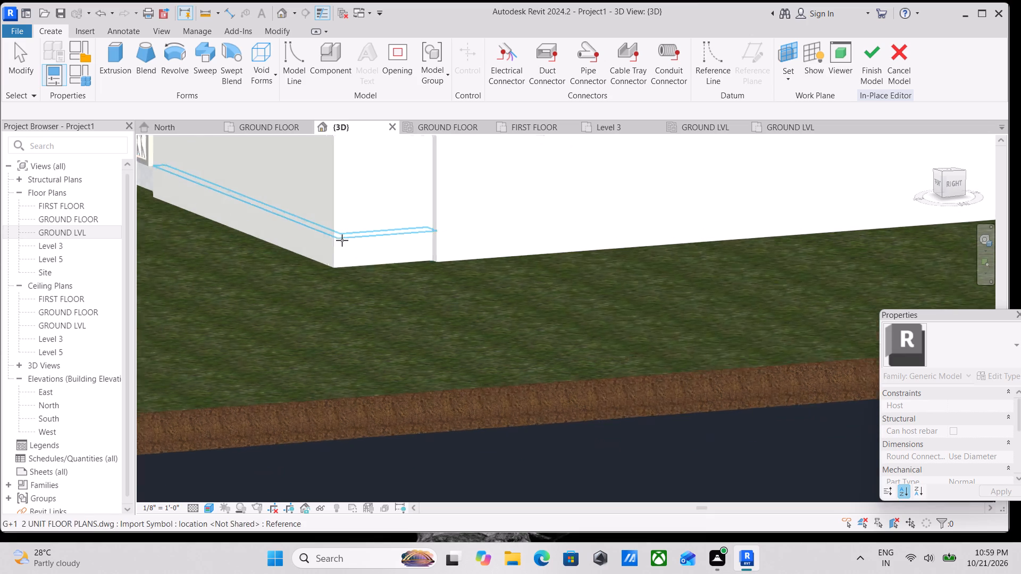
{"action": "scroll", "coordinate": [342, 240], "scroll_direction": "down", "scroll_amount": 2}
{"action": "middle_click_drag", "start_coordinate": [375, 231], "coordinate": [382, 297], "text": "shift"}
{"action": "scroll", "coordinate": [379, 262], "scroll_direction": "down", "scroll_amount": 3}
{"action": "middle_click_drag", "start_coordinate": [390, 327], "coordinate": [417, 401]}
{"action": "scroll", "coordinate": [417, 402], "scroll_direction": "up", "scroll_amount": 1}
{"action": "scroll", "coordinate": [404, 280], "scroll_direction": "down", "scroll_amount": 11}
{"action": "middle_click_drag", "start_coordinate": [408, 274], "coordinate": [446, 393]}
{"action": "scroll", "coordinate": [446, 393], "scroll_direction": "up", "scroll_amount": 1}
{"action": "scroll", "coordinate": [442, 308], "scroll_direction": "up", "scroll_amount": 5}
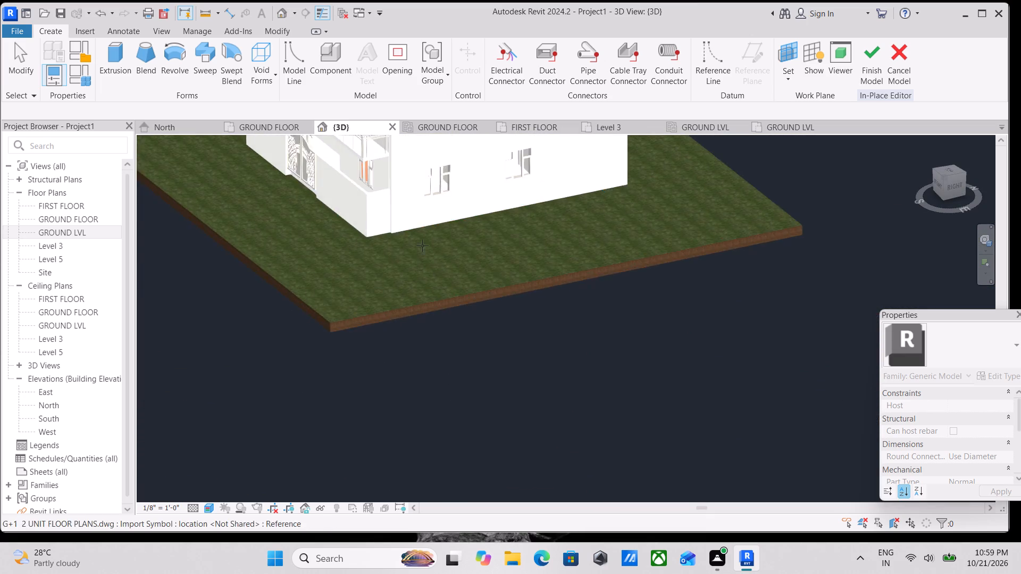
{"action": "middle_click_drag", "start_coordinate": [422, 246], "coordinate": [486, 384]}
{"action": "scroll", "coordinate": [481, 340], "scroll_direction": "up", "scroll_amount": 4}
{"action": "scroll", "coordinate": [432, 393], "scroll_direction": "up", "scroll_amount": 3}
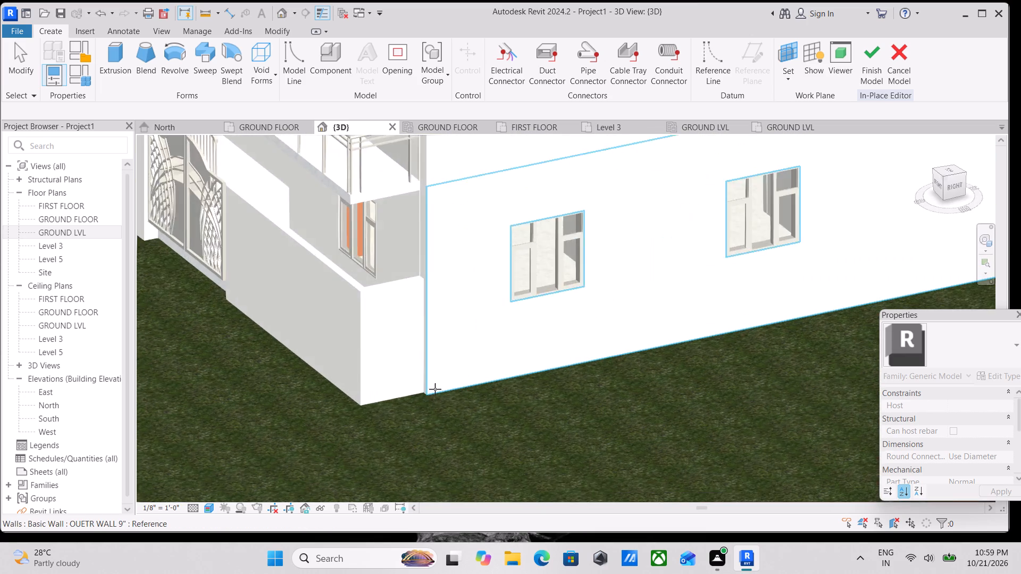
{"action": "scroll", "coordinate": [348, 404], "scroll_direction": "up", "scroll_amount": 4}
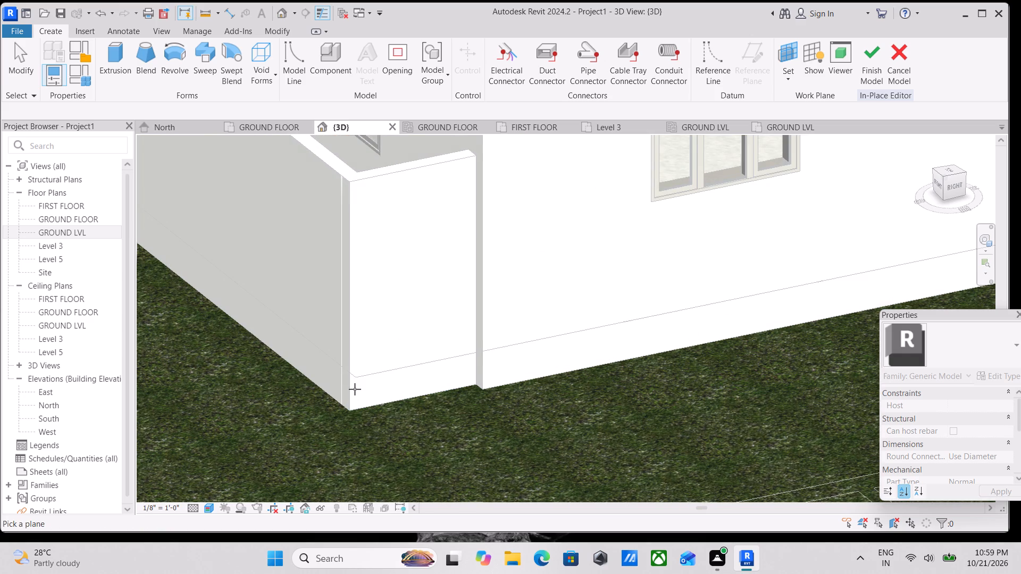
{"action": "left_click", "coordinate": [355, 392]}
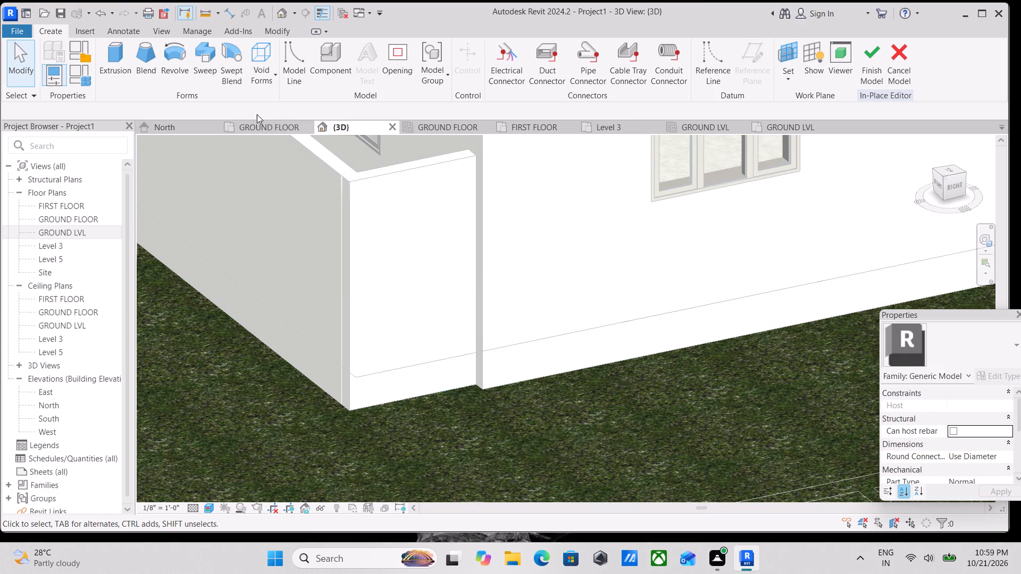
Extrude a closed triangular ramp profile 1' 0" deep, from the gate's base down to the grassland, with a sloping edge about 1' 9" long.
{"action": "left_click", "coordinate": [120, 65]}
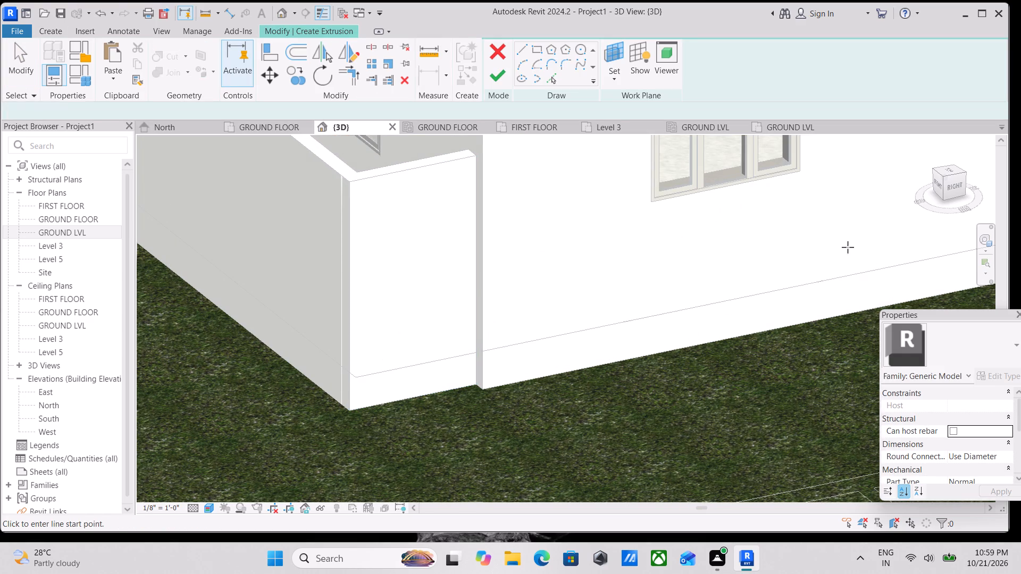
{"action": "left_click", "coordinate": [952, 181]}
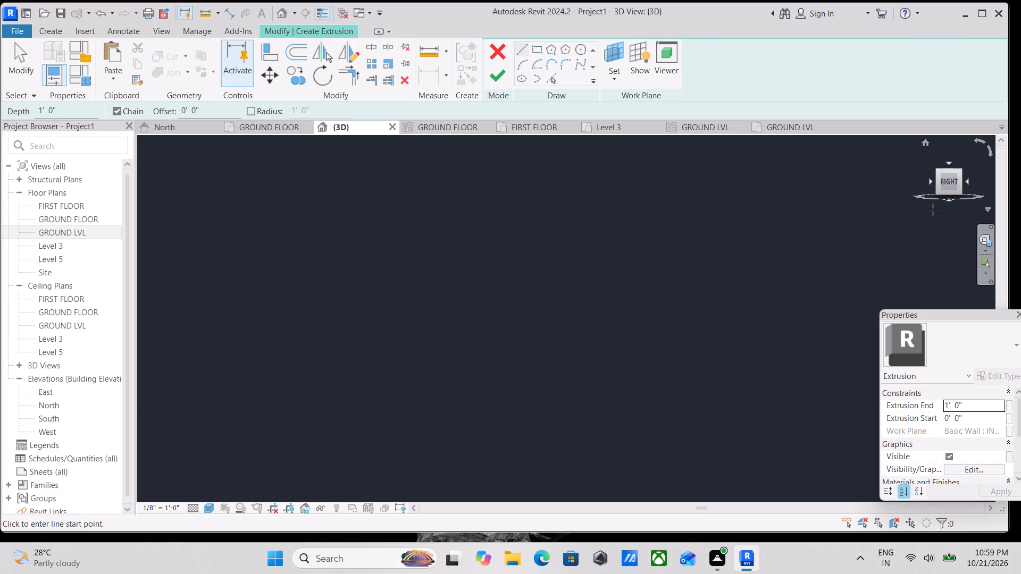
{"action": "scroll", "coordinate": [503, 326], "scroll_direction": "up", "scroll_amount": 3}
{"action": "scroll", "coordinate": [596, 367], "scroll_direction": "up", "scroll_amount": 13}
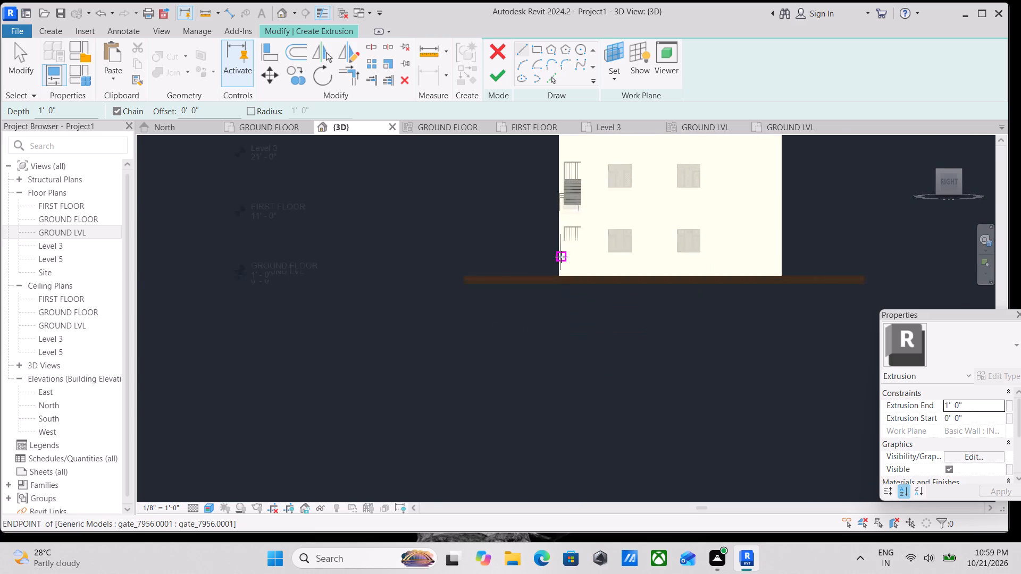
{"action": "scroll", "coordinate": [561, 257], "scroll_direction": "up", "scroll_amount": 11}
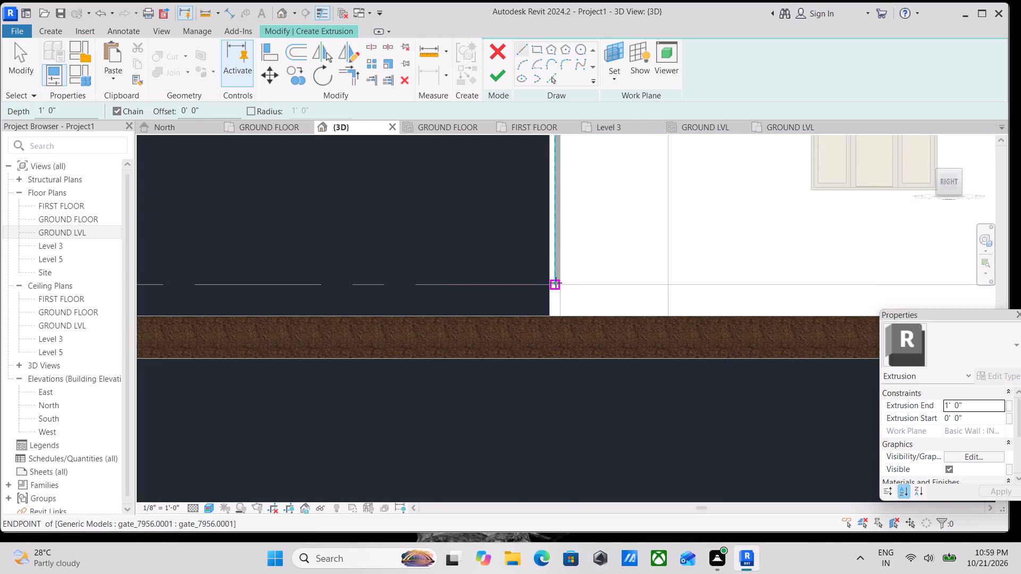
{"action": "scroll", "coordinate": [560, 290], "scroll_direction": "up", "scroll_amount": 3}
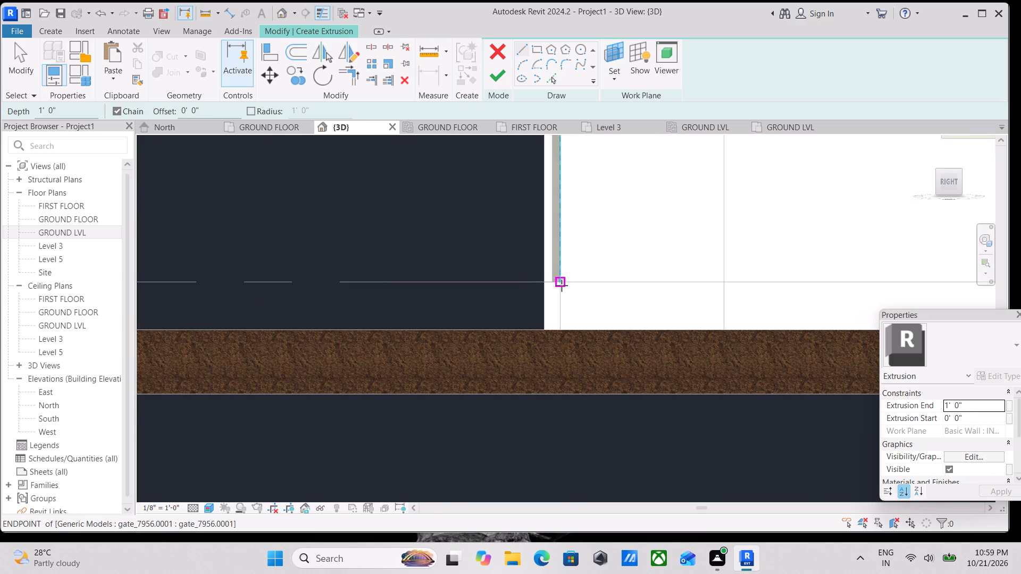
{"action": "left_click", "coordinate": [562, 285]}
{"action": "left_click", "coordinate": [562, 328]}
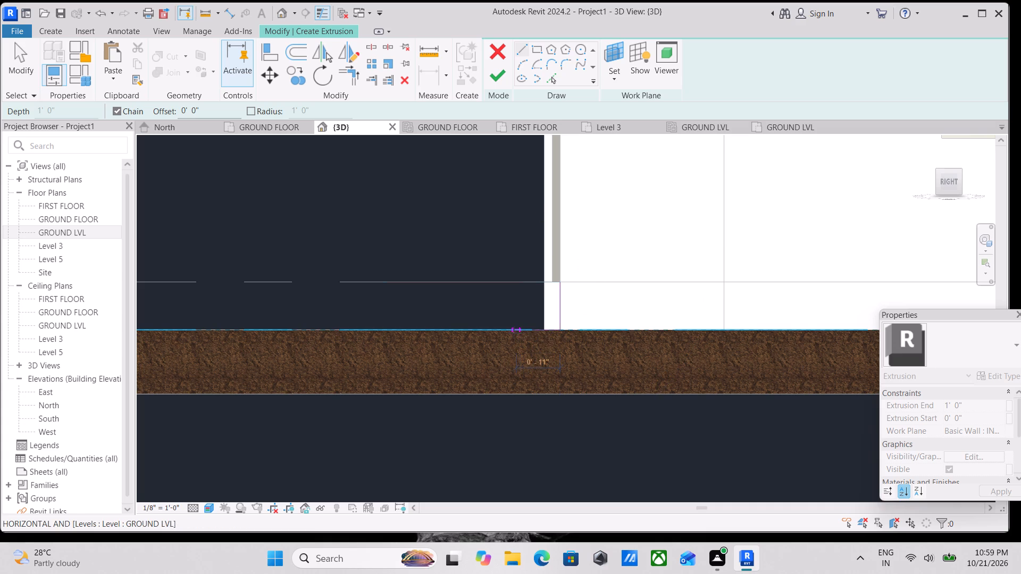
{"action": "left_click", "coordinate": [512, 333]}
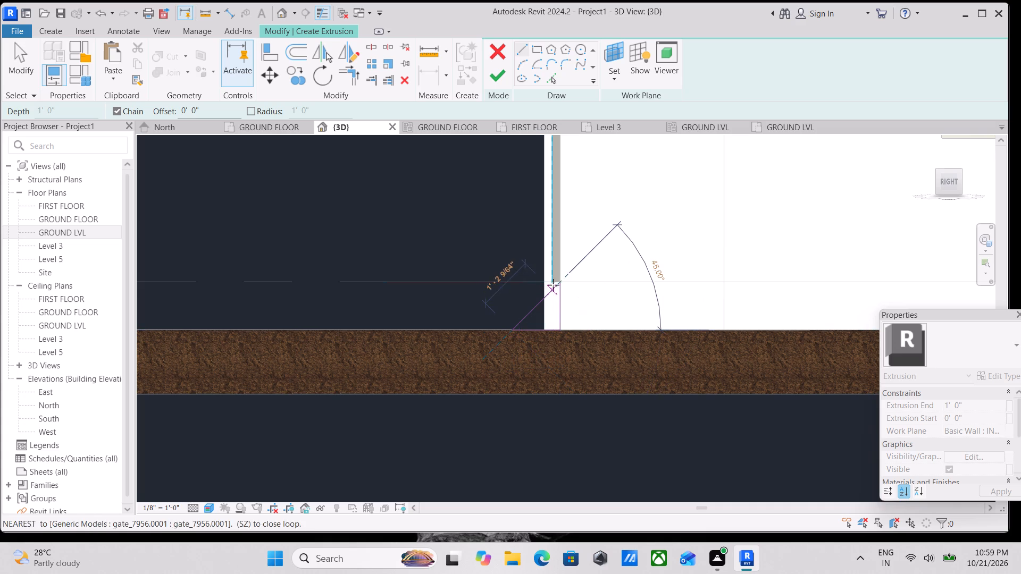
{"action": "left_click", "coordinate": [492, 329]}
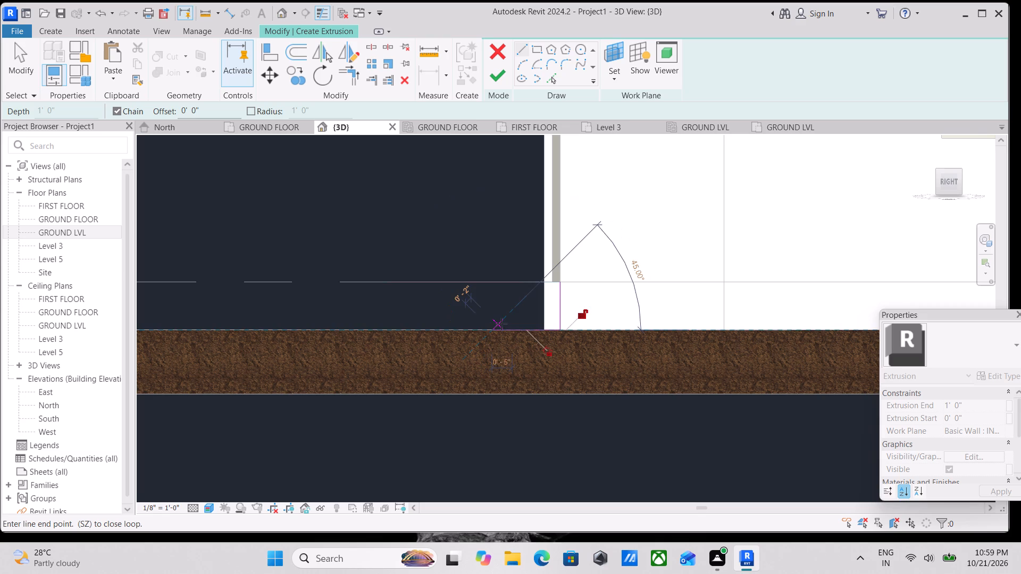
{"action": "left_click", "coordinate": [559, 284]}
{"action": "scroll", "coordinate": [487, 218], "scroll_direction": "down", "scroll_amount": 1}
{"action": "middle_click_drag", "start_coordinate": [487, 218], "coordinate": [500, 273]}
{"action": "left_click", "coordinate": [501, 77]}
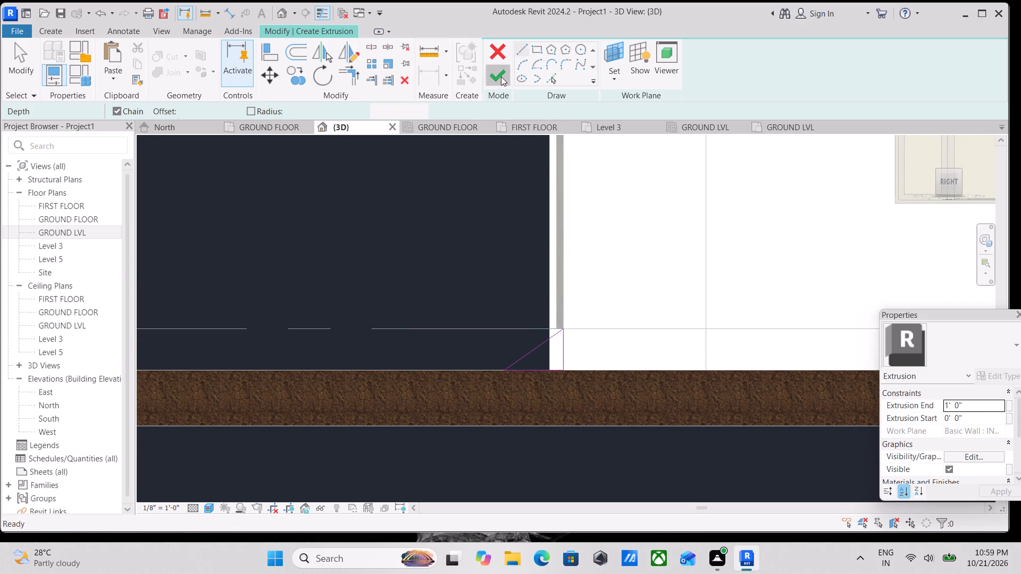
Assign the Tile, Porcelain, 4in material to the triangular ramp extrusion.
{"action": "scroll", "coordinate": [584, 297], "scroll_direction": "down", "scroll_amount": 2}
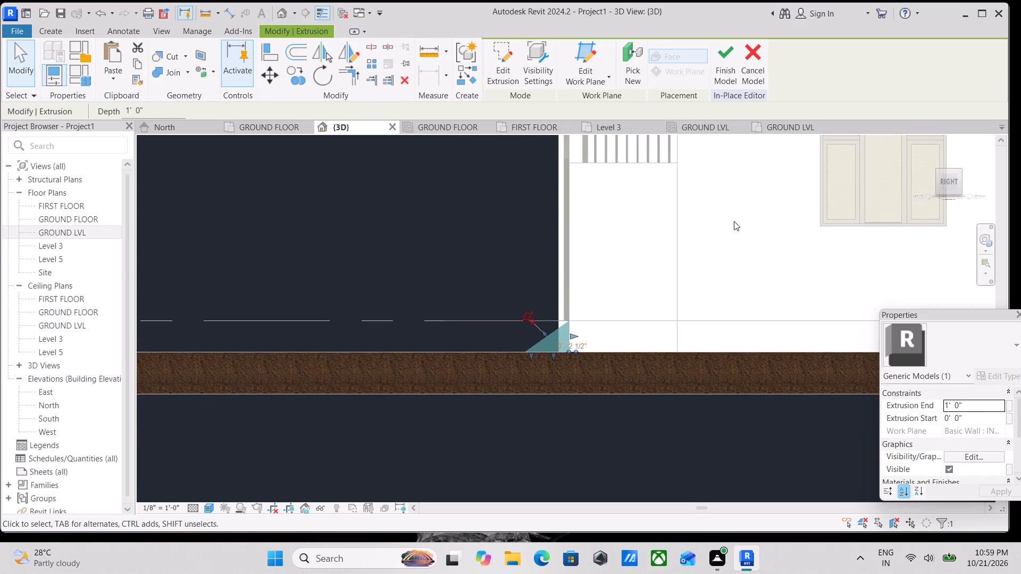
{"action": "scroll", "coordinate": [793, 313], "scroll_direction": "down", "scroll_amount": 1}
{"action": "left_click", "coordinate": [987, 460]}
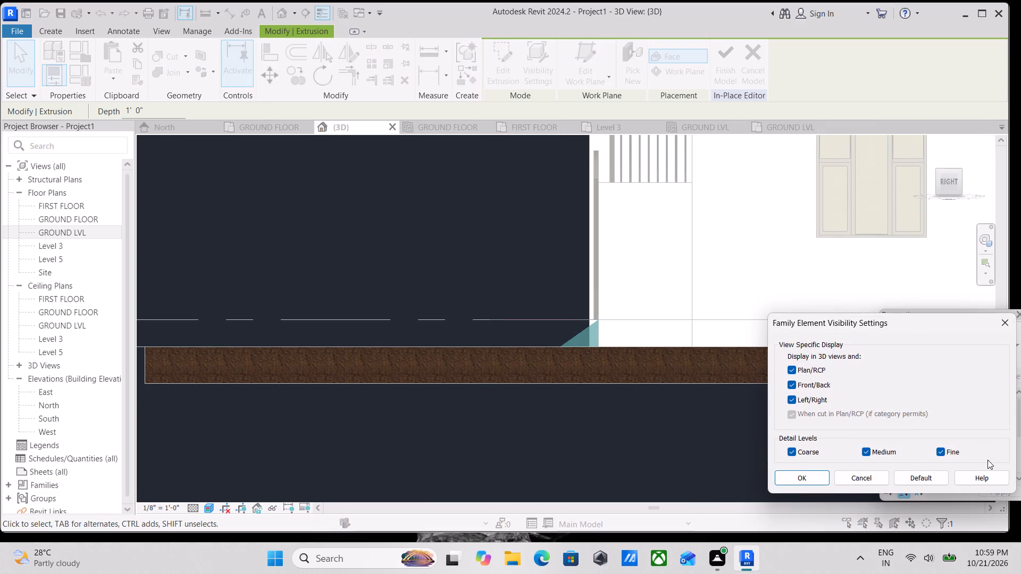
{"action": "left_click", "coordinate": [1000, 325]}
{"action": "scroll", "coordinate": [957, 452], "scroll_direction": "down", "scroll_amount": 2}
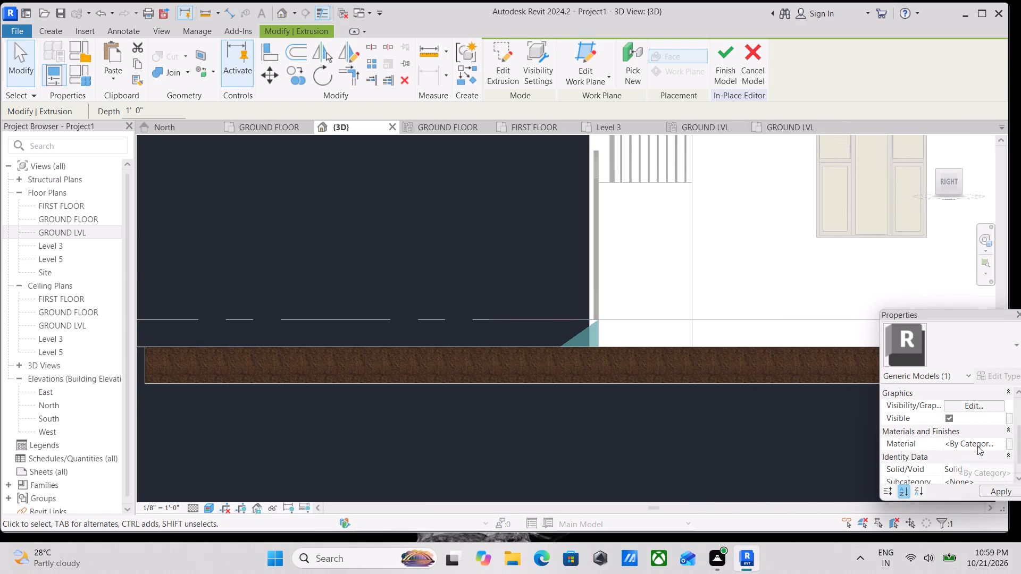
{"action": "left_click", "coordinate": [1005, 444]}
{"action": "left_click", "coordinate": [1003, 444]}
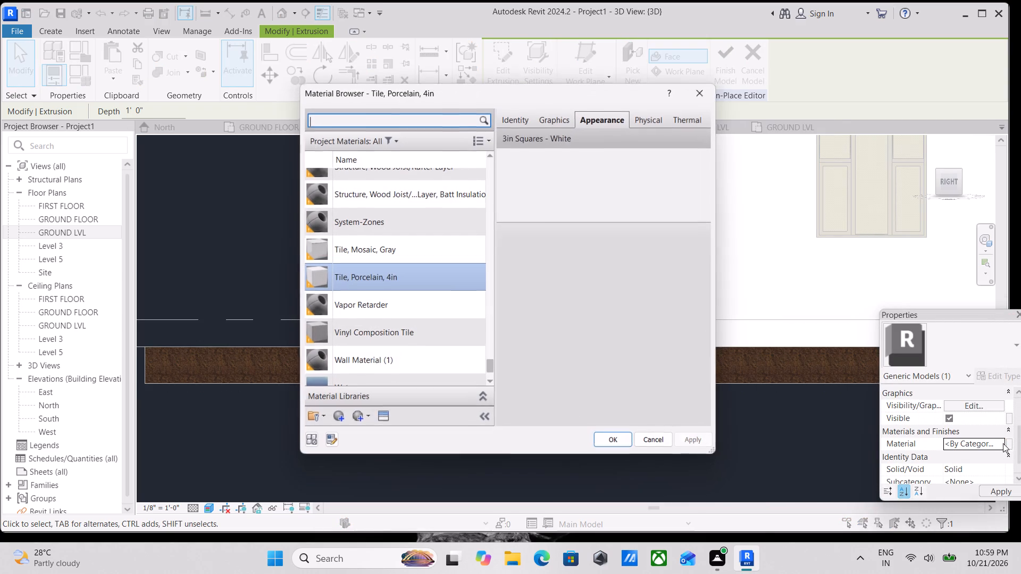
{"action": "scroll", "coordinate": [371, 311], "scroll_direction": "down", "scroll_amount": 3}
{"action": "scroll", "coordinate": [379, 310], "scroll_direction": "up", "scroll_amount": 2}
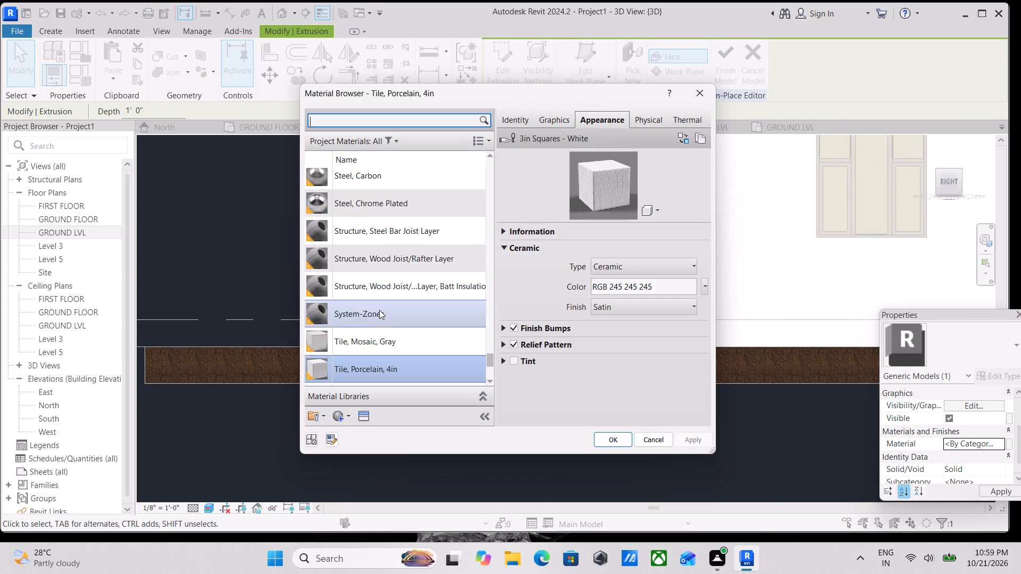
{"action": "scroll", "coordinate": [379, 310], "scroll_direction": "up", "scroll_amount": 1}
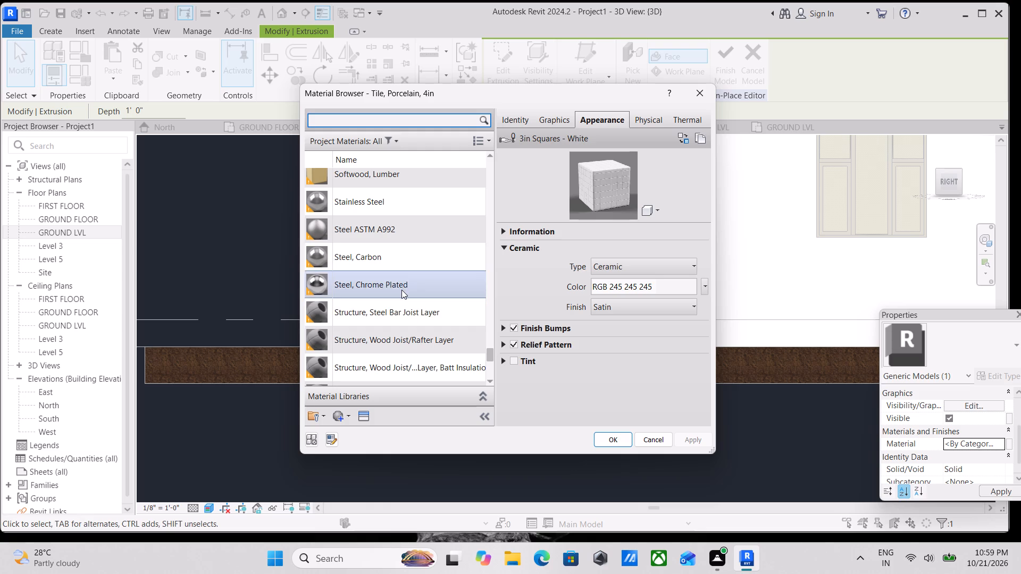
{"action": "scroll", "coordinate": [401, 290], "scroll_direction": "down", "scroll_amount": 3}
{"action": "left_click", "coordinate": [609, 441]}
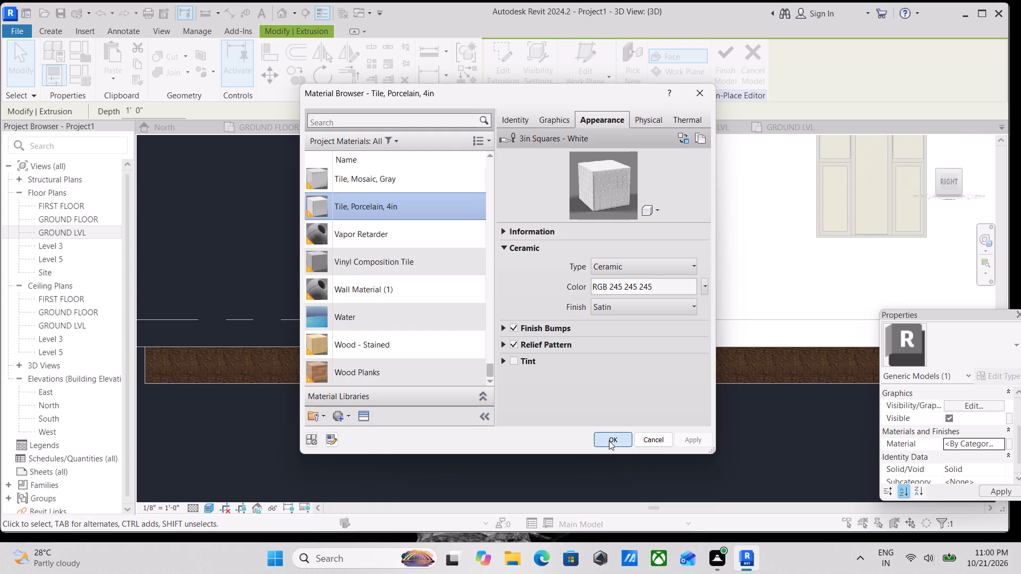
Finish the in-place ramp model.
{"action": "scroll", "coordinate": [544, 326], "scroll_direction": "down", "scroll_amount": 2}
{"action": "middle_click_drag", "start_coordinate": [526, 328], "coordinate": [612, 395], "text": "shift"}
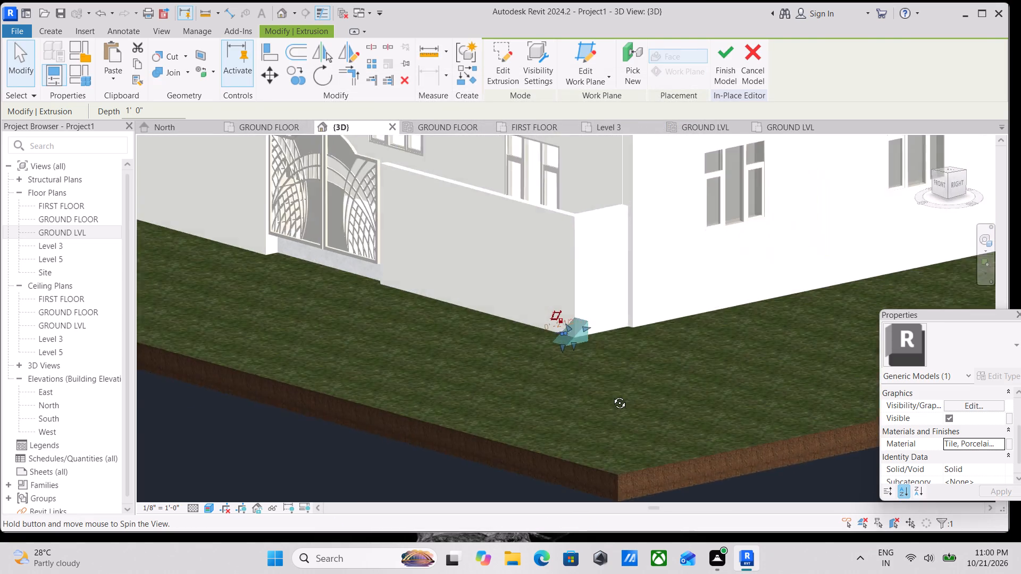
{"action": "middle_click_drag", "start_coordinate": [612, 395], "coordinate": [668, 423], "text": "shift"}
{"action": "left_click", "coordinate": [729, 63]}
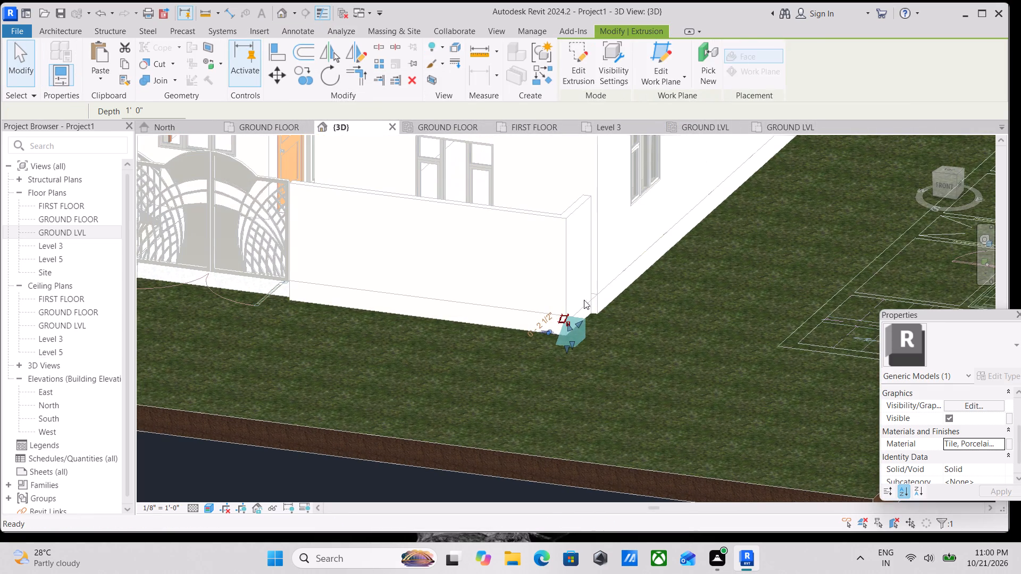
Stretch the ramp along the front wall to the gate's far side and pull its corner end back so it spans only the gate.
{"action": "scroll", "coordinate": [597, 291], "scroll_direction": "down", "scroll_amount": 1}
{"action": "left_click", "coordinate": [580, 333]}
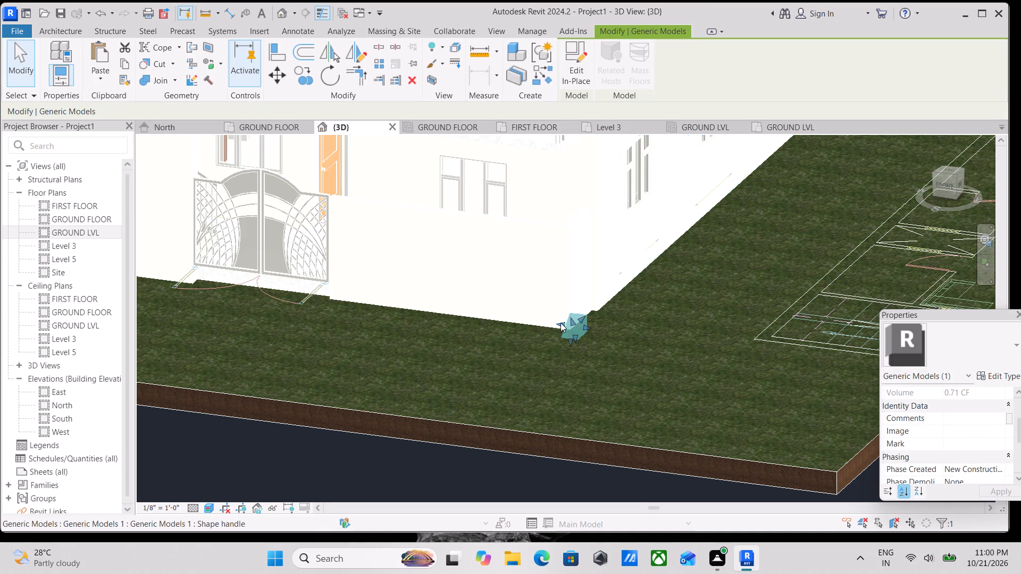
{"action": "left_click_drag", "start_coordinate": [560, 323], "coordinate": [203, 261]}
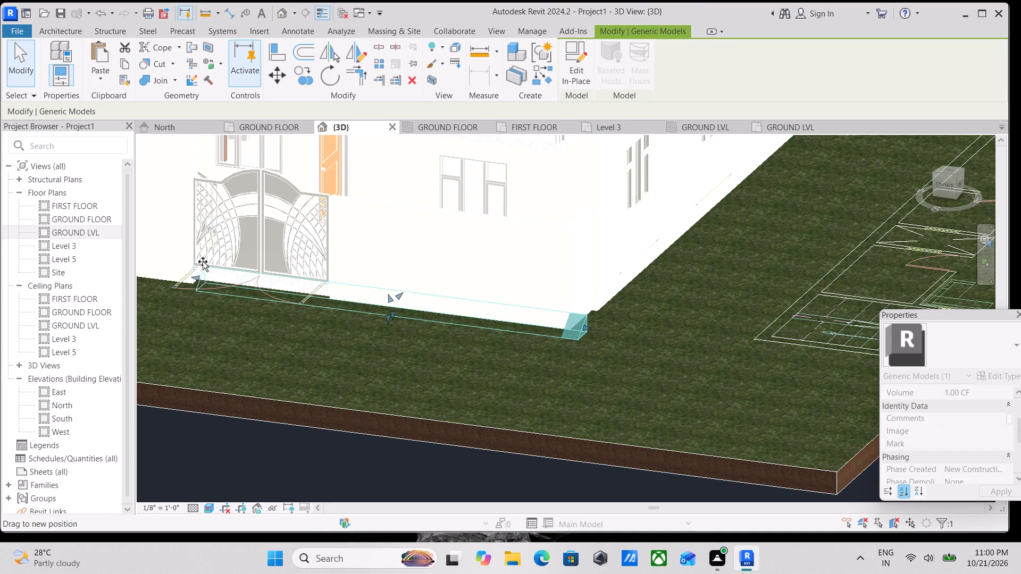
{"action": "left_click_drag", "start_coordinate": [203, 261], "coordinate": [191, 260]}
{"action": "scroll", "coordinate": [523, 318], "scroll_direction": "down", "scroll_amount": 3}
{"action": "middle_click_drag", "start_coordinate": [453, 336], "coordinate": [530, 420], "text": "shift"}
{"action": "scroll", "coordinate": [573, 283], "scroll_direction": "up", "scroll_amount": 2}
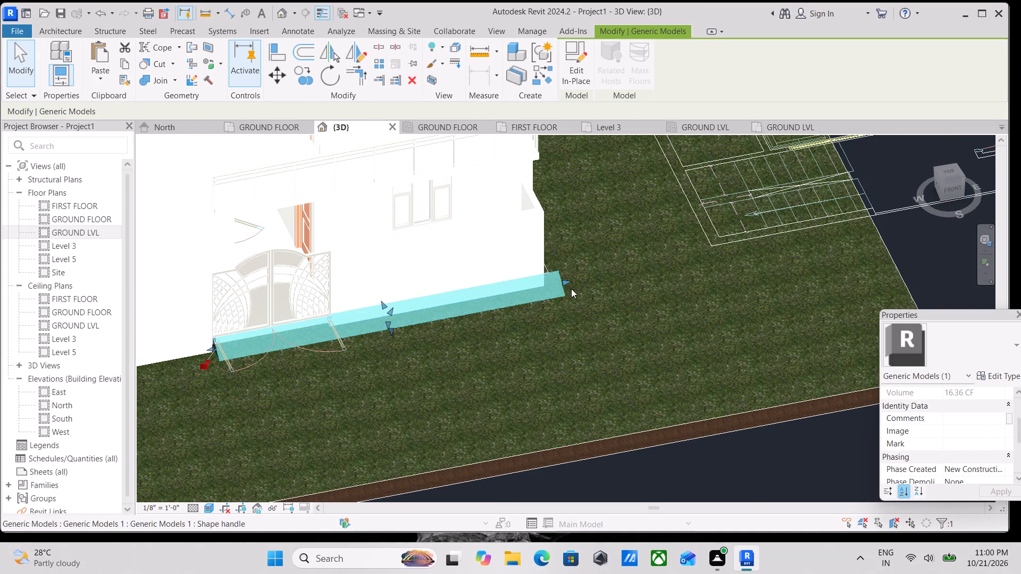
{"action": "left_click_drag", "start_coordinate": [564, 280], "coordinate": [336, 333]}
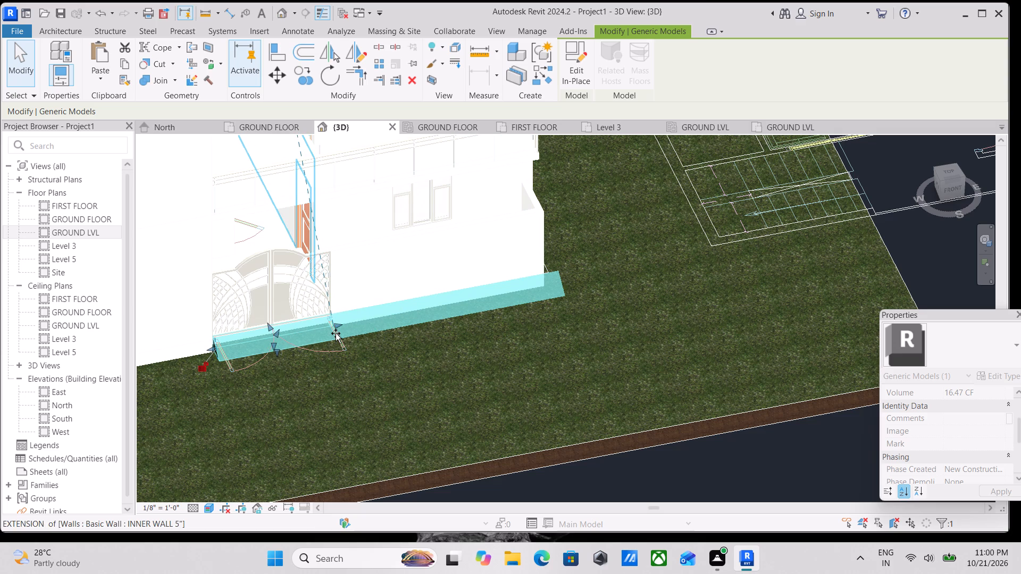
{"action": "left_click_drag", "start_coordinate": [336, 333], "coordinate": [339, 331]}
{"action": "key", "text": "Escape"}
Extend the ramp's back face inward toward the house, underneath the gate.
{"action": "scroll", "coordinate": [287, 318], "scroll_direction": "up", "scroll_amount": 2}
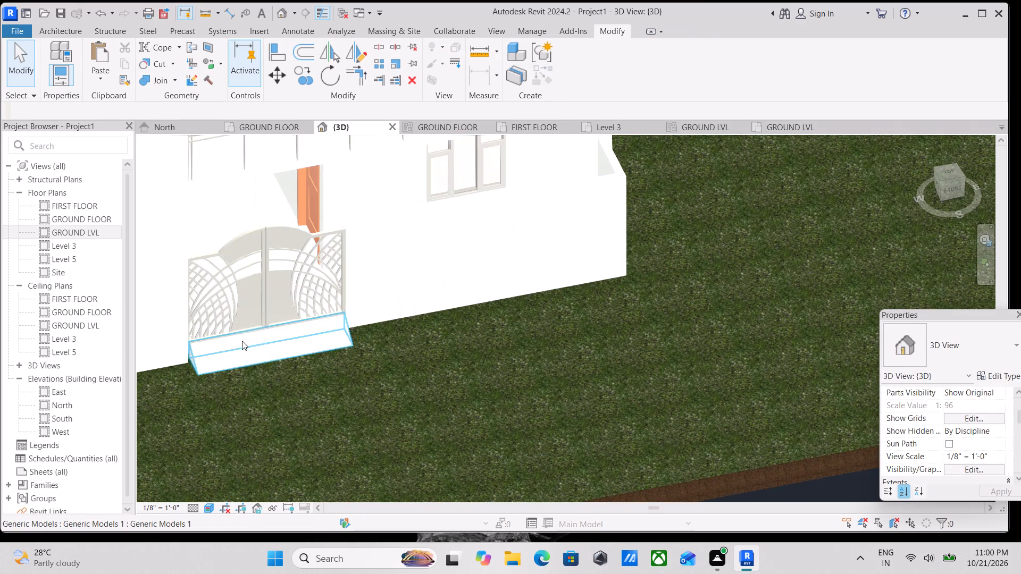
{"action": "scroll", "coordinate": [242, 341], "scroll_direction": "up", "scroll_amount": 2}
{"action": "left_click", "coordinate": [261, 334]}
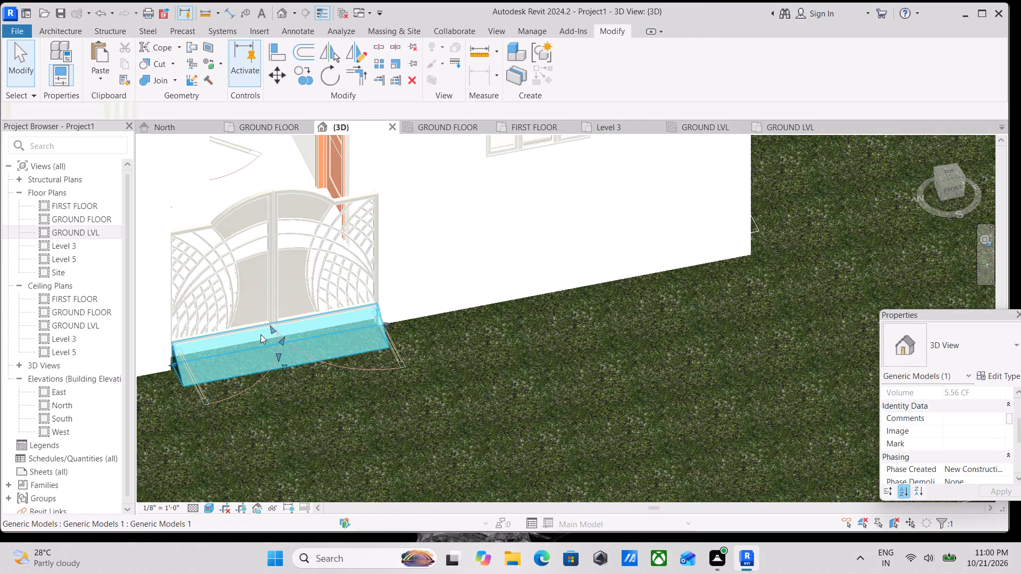
{"action": "scroll", "coordinate": [280, 326], "scroll_direction": "down", "scroll_amount": 3}
{"action": "key", "text": "Escape"}
{"action": "scroll", "coordinate": [296, 322], "scroll_direction": "down", "scroll_amount": 2}
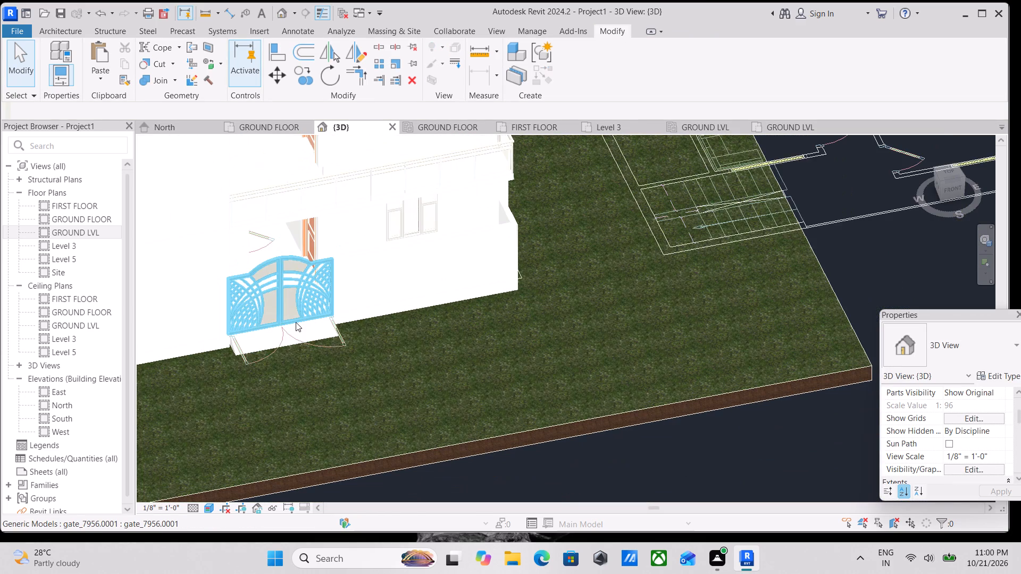
{"action": "middle_click_drag", "start_coordinate": [295, 322], "coordinate": [433, 223], "text": "shift"}
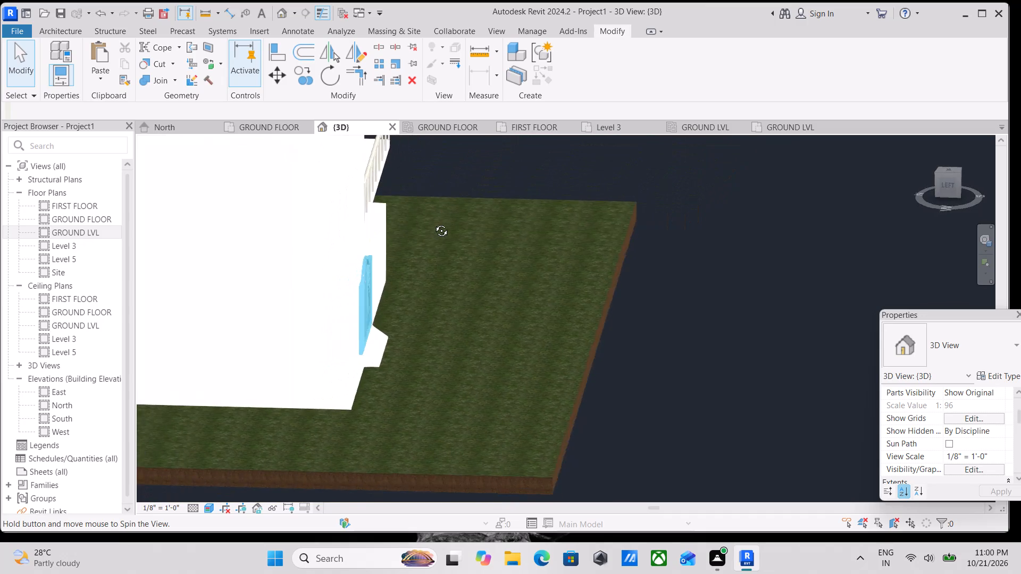
{"action": "middle_click_drag", "start_coordinate": [433, 223], "coordinate": [383, 328], "text": "shift"}
{"action": "left_click", "coordinate": [342, 370]}
{"action": "scroll", "coordinate": [325, 370], "scroll_direction": "up", "scroll_amount": 3}
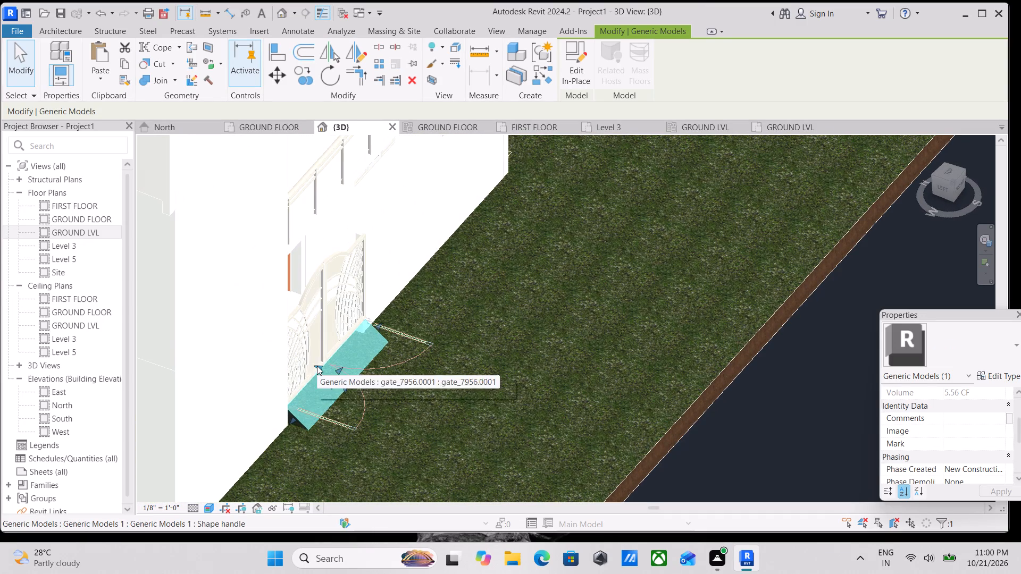
{"action": "left_click", "coordinate": [317, 366]}
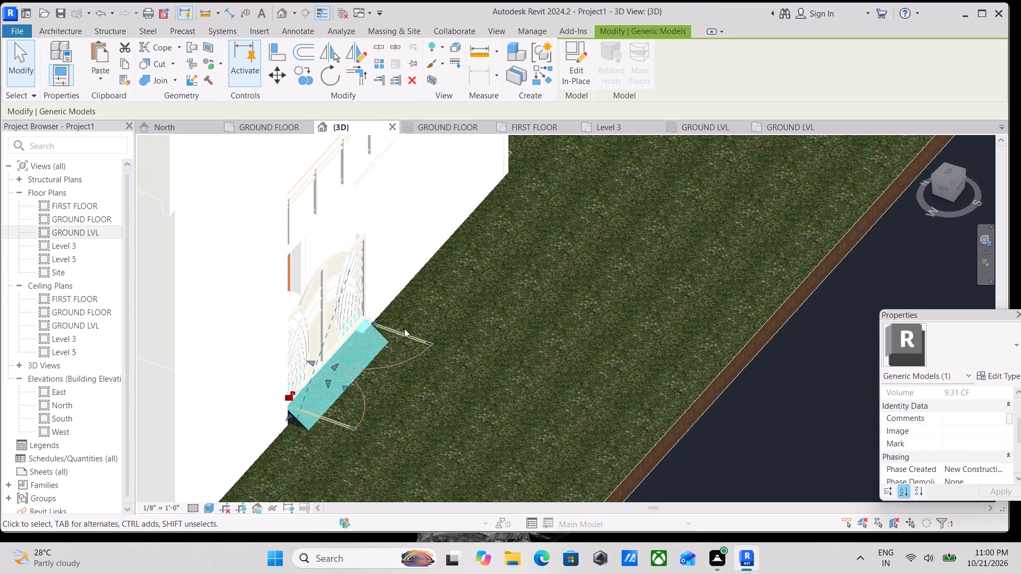
{"action": "key", "text": "Escape"}
Examine how the ramp meets the gate, front wall and grassland from several angles.
{"action": "scroll", "coordinate": [404, 327], "scroll_direction": "down", "scroll_amount": 3}
{"action": "middle_click_drag", "start_coordinate": [404, 327], "coordinate": [344, 300], "text": "shift"}
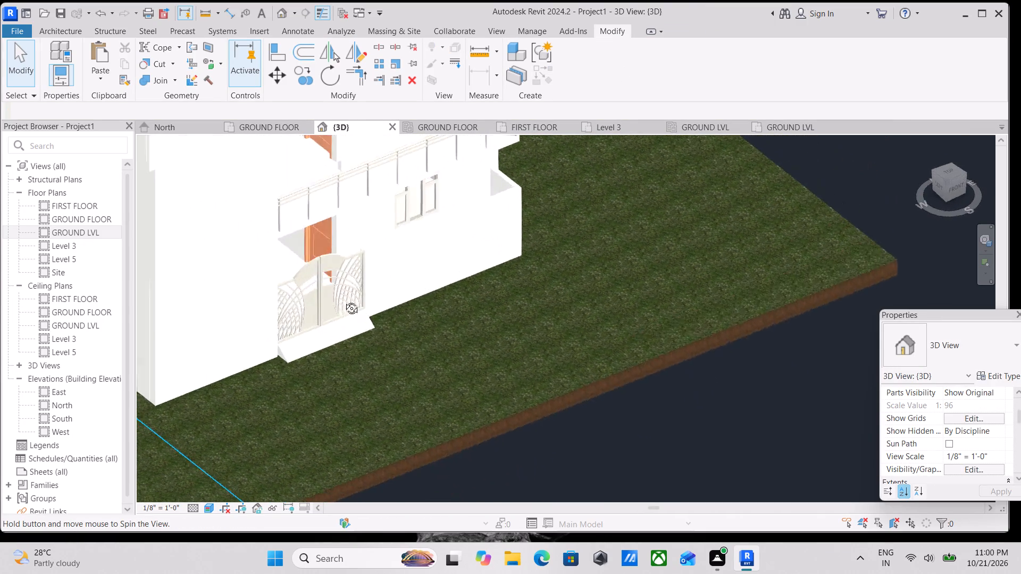
{"action": "middle_click_drag", "start_coordinate": [344, 300], "coordinate": [229, 276], "text": "shift"}
{"action": "middle_click_drag", "start_coordinate": [405, 332], "coordinate": [397, 392], "text": "shift"}
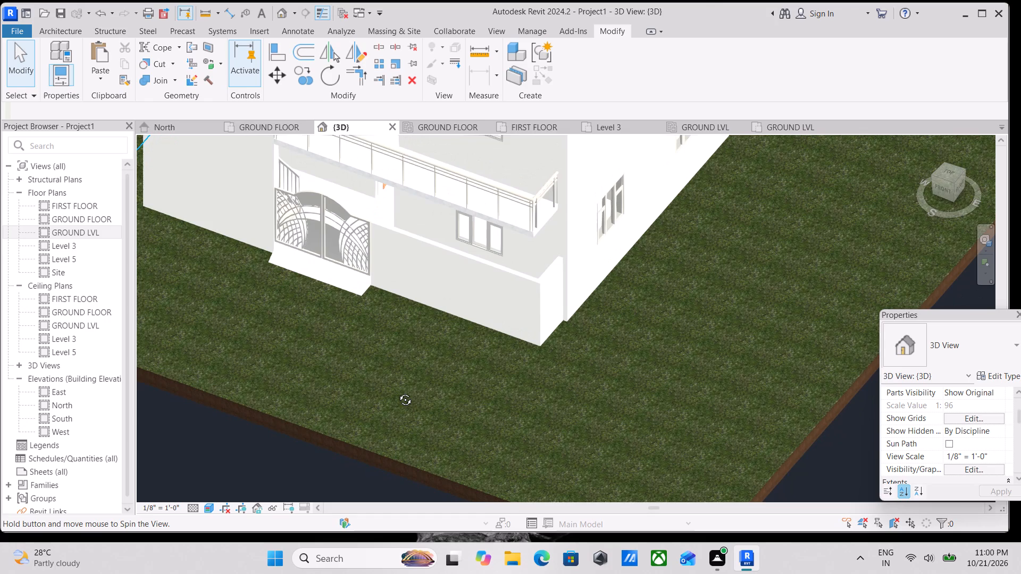
{"action": "middle_click_drag", "start_coordinate": [397, 392], "coordinate": [401, 390], "text": "shift"}
{"action": "middle_click_drag", "start_coordinate": [420, 365], "coordinate": [565, 313], "text": "shift"}
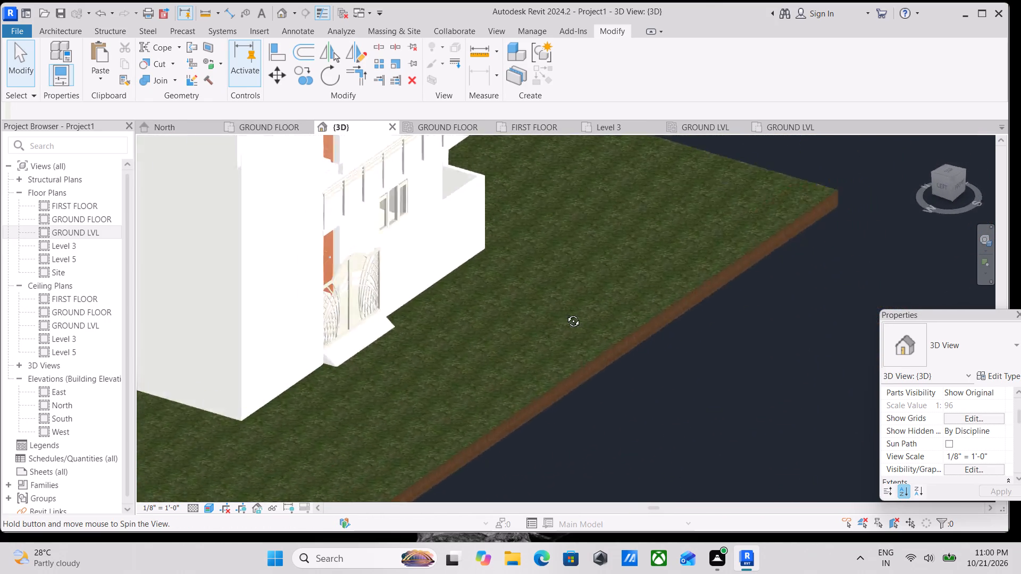
{"action": "middle_click_drag", "start_coordinate": [565, 313], "coordinate": [478, 315], "text": "shift"}
{"action": "scroll", "coordinate": [477, 308], "scroll_direction": "down", "scroll_amount": 2}
{"action": "middle_click_drag", "start_coordinate": [477, 308], "coordinate": [505, 401]}
{"action": "middle_click_drag", "start_coordinate": [503, 333], "coordinate": [435, 446], "text": "shift"}
{"action": "scroll", "coordinate": [503, 333], "scroll_direction": "down", "scroll_amount": 1, "text": "shift"}
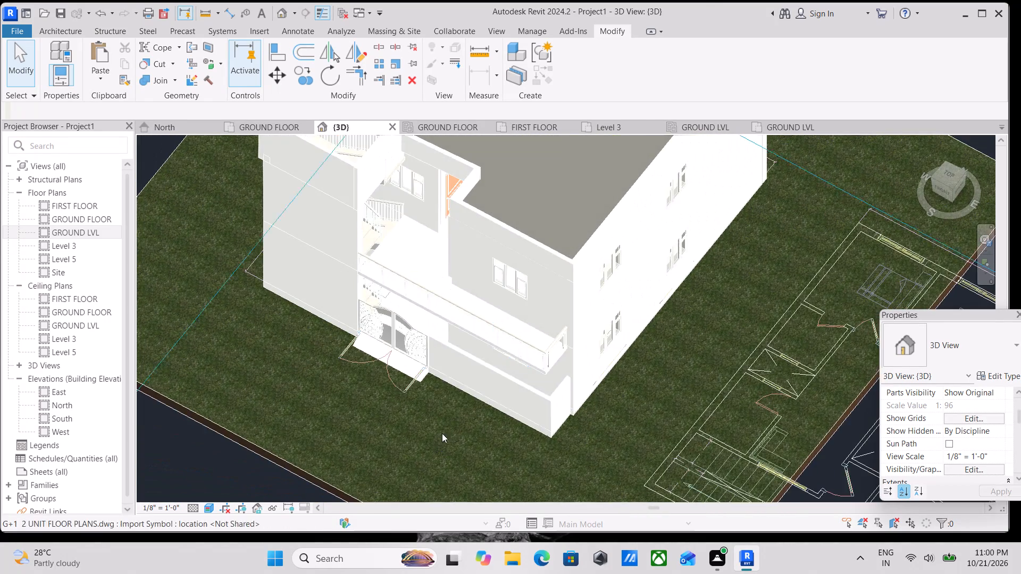
{"action": "middle_click_drag", "start_coordinate": [452, 391], "coordinate": [489, 334]}
Set the 3D view's visual style to Shaded.
{"action": "left_click", "coordinate": [205, 507]}
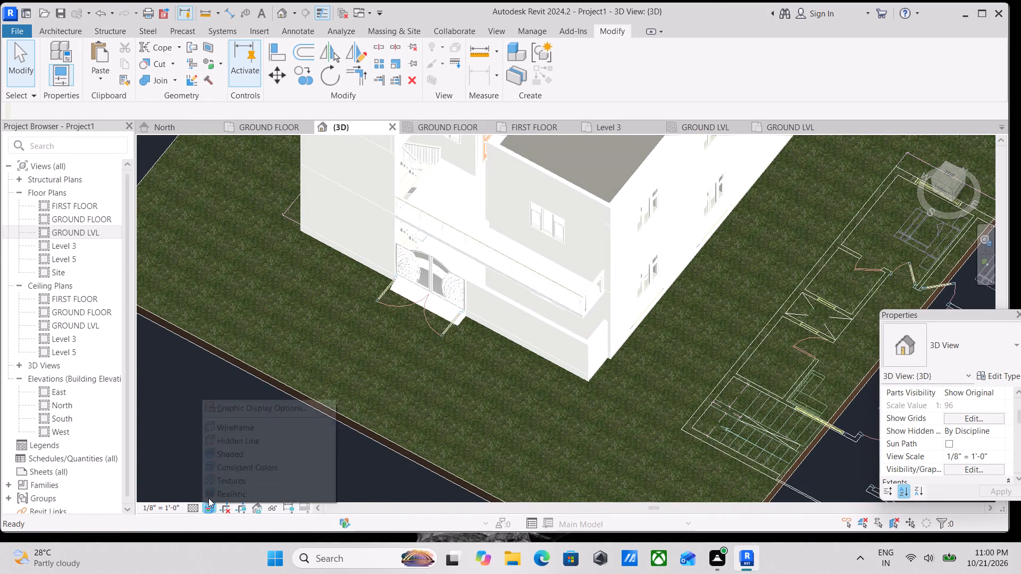
{"action": "left_click", "coordinate": [228, 454]}
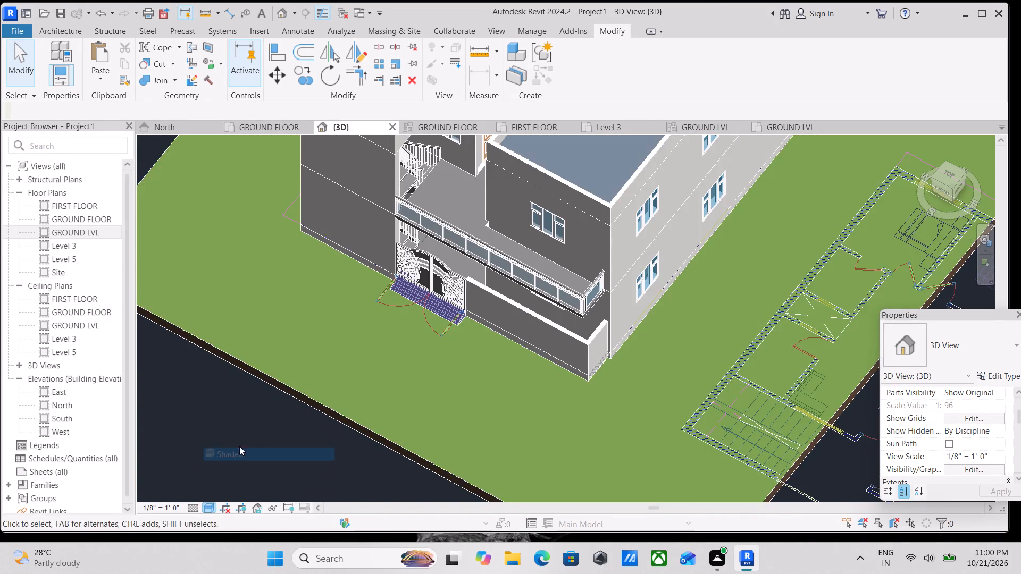
Inspect the tiled ramp, the gate and the front facade in the shaded view, close up and from the front.
{"action": "scroll", "coordinate": [386, 370], "scroll_direction": "down", "scroll_amount": 1}
{"action": "middle_click_drag", "start_coordinate": [388, 370], "coordinate": [439, 420]}
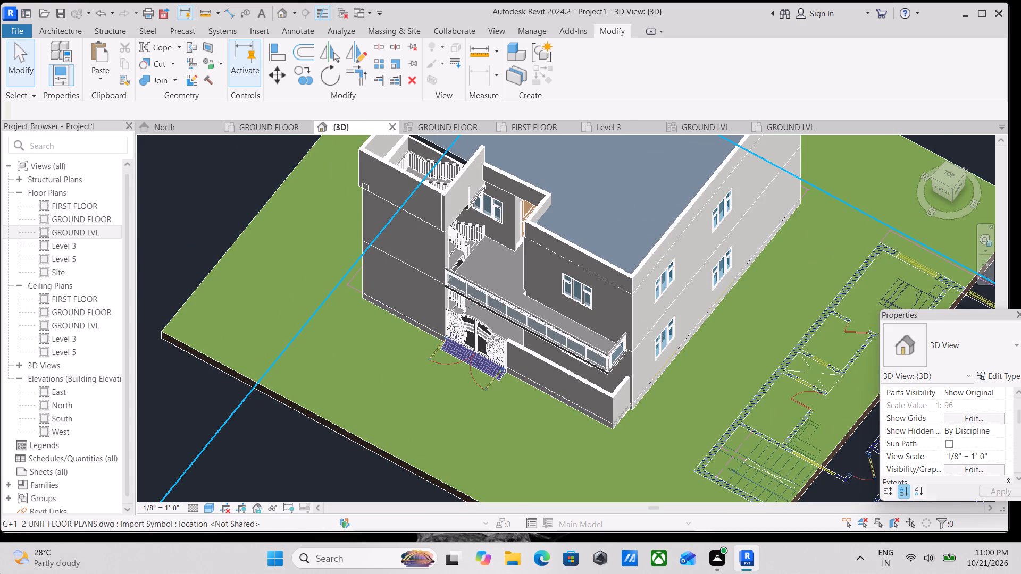
{"action": "scroll", "coordinate": [135, 531], "scroll_direction": "up", "scroll_amount": 1}
{"action": "scroll", "coordinate": [368, 437], "scroll_direction": "up", "scroll_amount": 1}
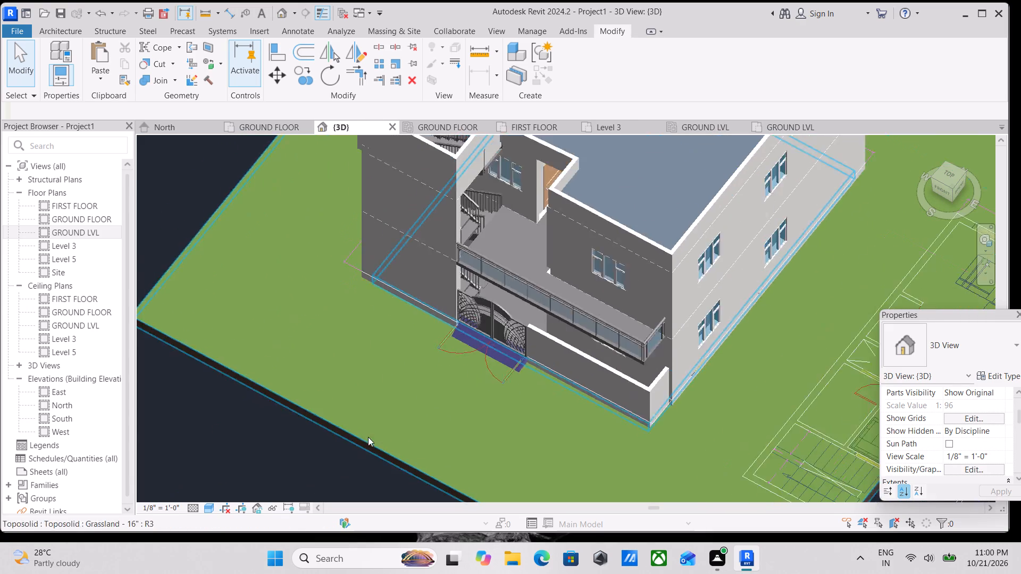
{"action": "scroll", "coordinate": [368, 437], "scroll_direction": "up", "scroll_amount": 2}
{"action": "scroll", "coordinate": [557, 281], "scroll_direction": "up", "scroll_amount": 7}
{"action": "key", "text": "Escape"}
{"action": "scroll", "coordinate": [560, 404], "scroll_direction": "up", "scroll_amount": 4}
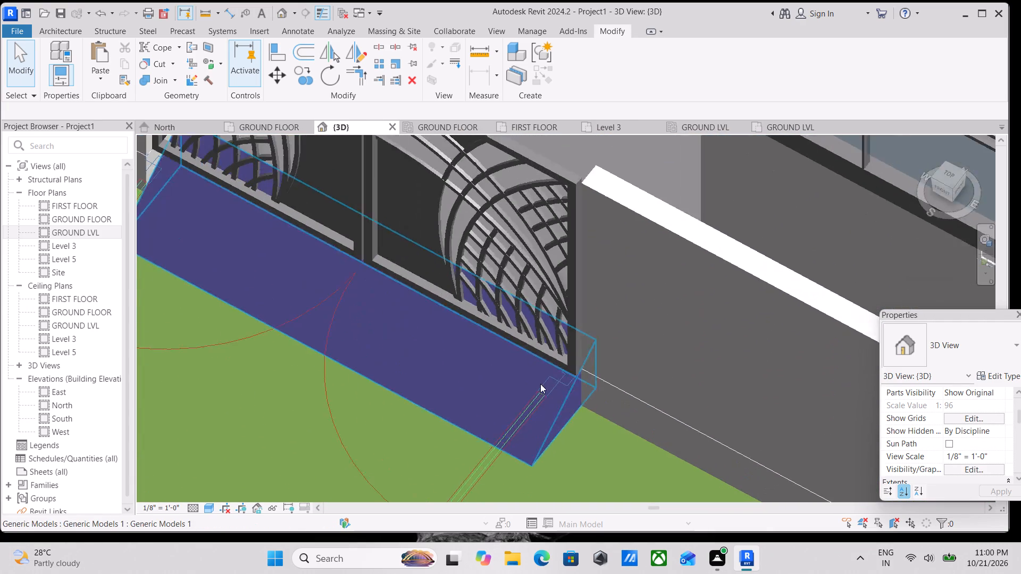
{"action": "scroll", "coordinate": [540, 384], "scroll_direction": "up", "scroll_amount": 2}
{"action": "scroll", "coordinate": [544, 370], "scroll_direction": "down", "scroll_amount": 12}
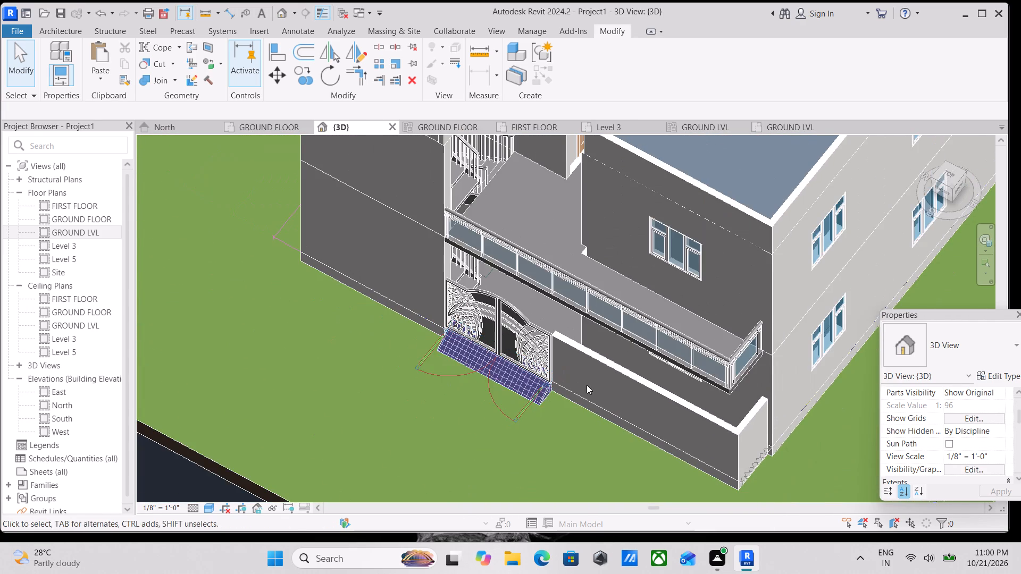
{"action": "middle_click_drag", "start_coordinate": [587, 385], "coordinate": [721, 271], "text": "shift"}
{"action": "middle_click_drag", "start_coordinate": [692, 416], "coordinate": [687, 372], "text": "shift"}
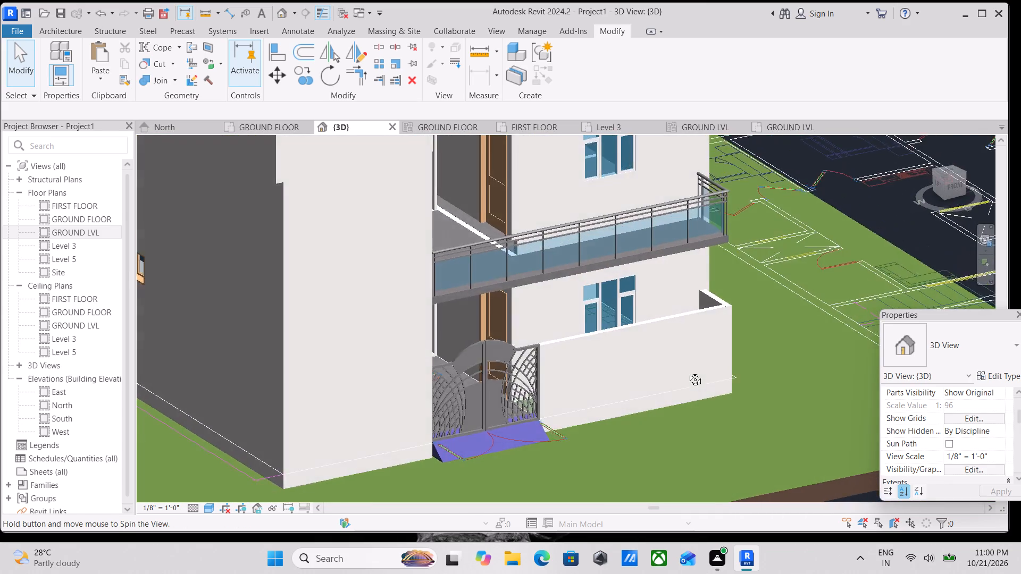
{"action": "middle_click_drag", "start_coordinate": [687, 372], "coordinate": [637, 325], "text": "shift"}
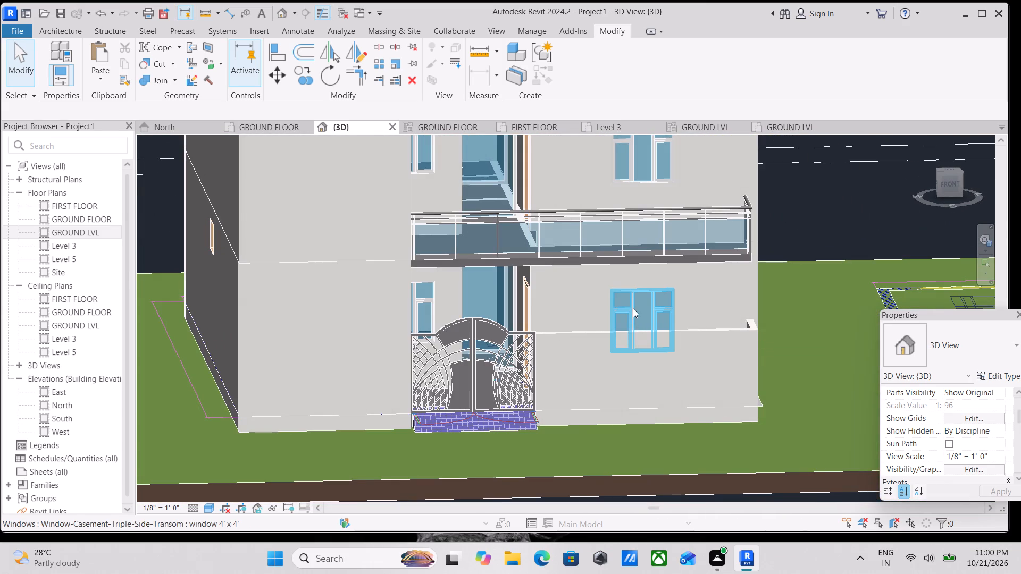
Examine the FRONT ELEVATION drawing of the imported floor plans DWG from above.
{"action": "scroll", "coordinate": [633, 305], "scroll_direction": "down", "scroll_amount": 9}
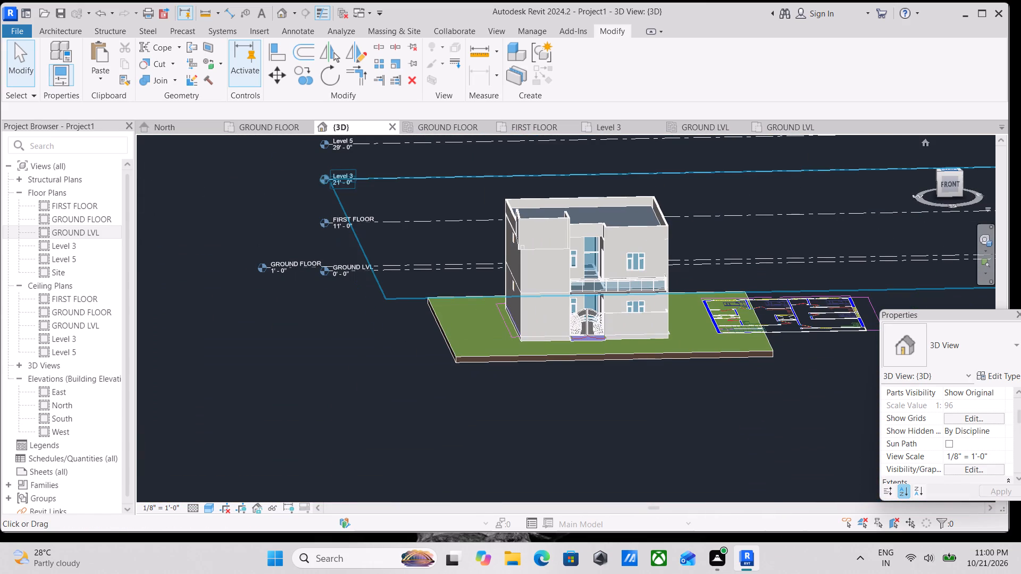
{"action": "left_click", "coordinate": [954, 168]}
{"action": "left_click", "coordinate": [955, 172]}
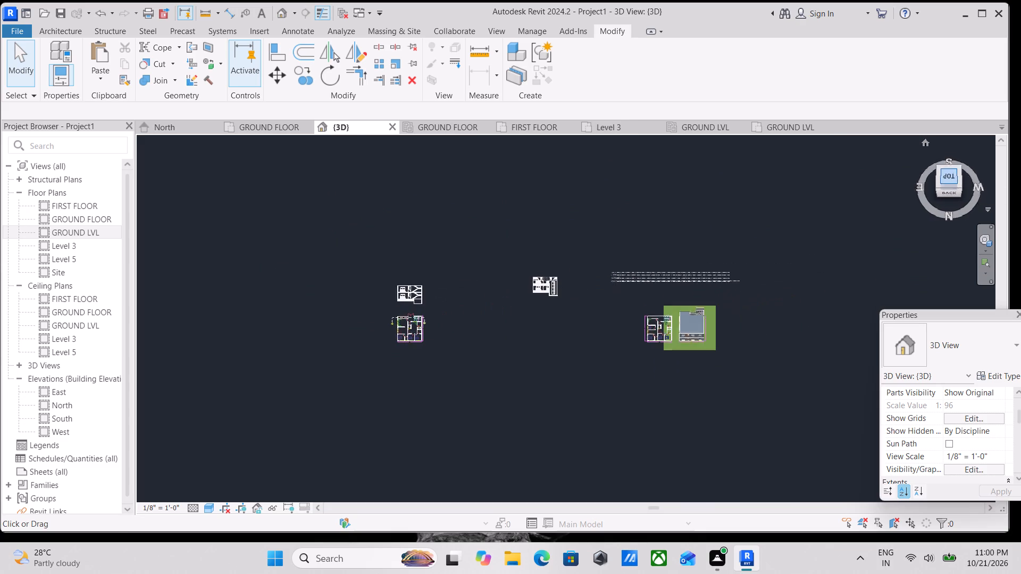
{"action": "scroll", "coordinate": [641, 308], "scroll_direction": "up", "scroll_amount": 10}
{"action": "scroll", "coordinate": [574, 210], "scroll_direction": "up", "scroll_amount": 1}
{"action": "middle_click_drag", "start_coordinate": [574, 210], "coordinate": [524, 285]}
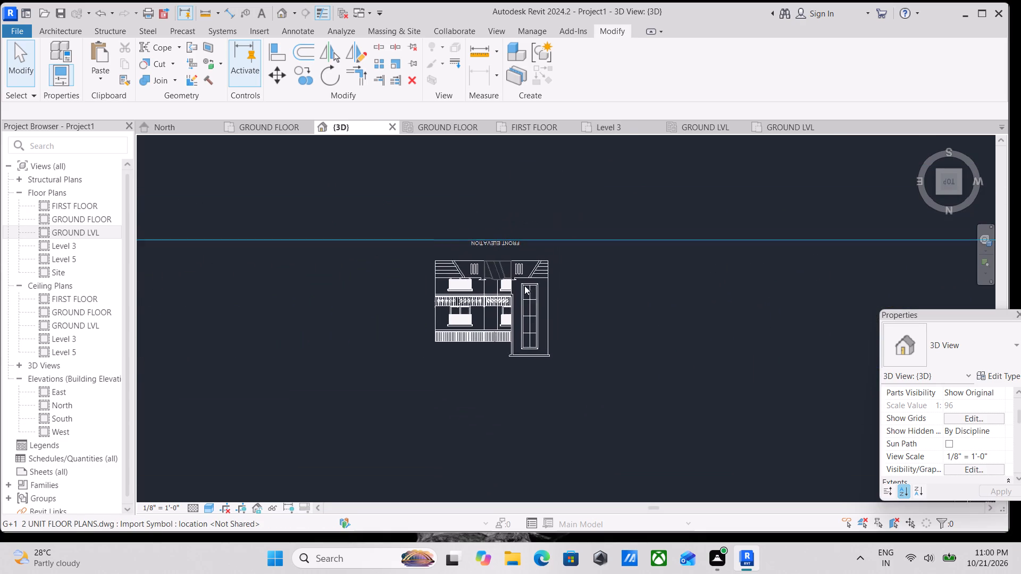
{"action": "scroll", "coordinate": [524, 285], "scroll_direction": "up", "scroll_amount": 5}
{"action": "middle_click_drag", "start_coordinate": [529, 279], "coordinate": [516, 255]}
{"action": "scroll", "coordinate": [516, 254], "scroll_direction": "up", "scroll_amount": 1}
{"action": "scroll", "coordinate": [516, 254], "scroll_direction": "down", "scroll_amount": 2}
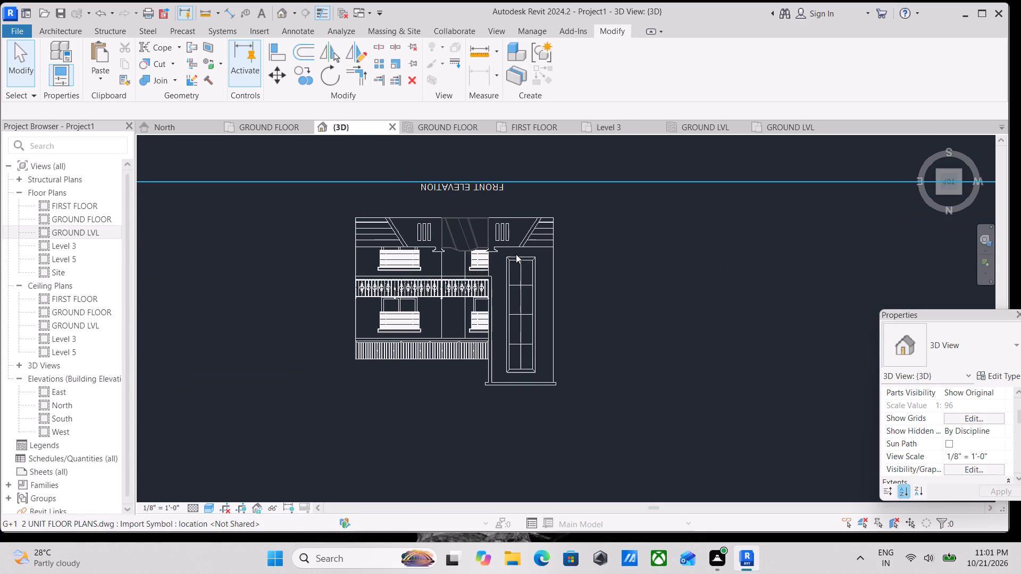
Examine the imported FRONT ELEVATION drawing from above, in more than one orientation and close up.
{"action": "middle_click", "coordinate": [516, 254]}
{"action": "scroll", "coordinate": [515, 255], "scroll_direction": "up", "scroll_amount": 3}
{"action": "scroll", "coordinate": [514, 240], "scroll_direction": "down", "scroll_amount": 4}
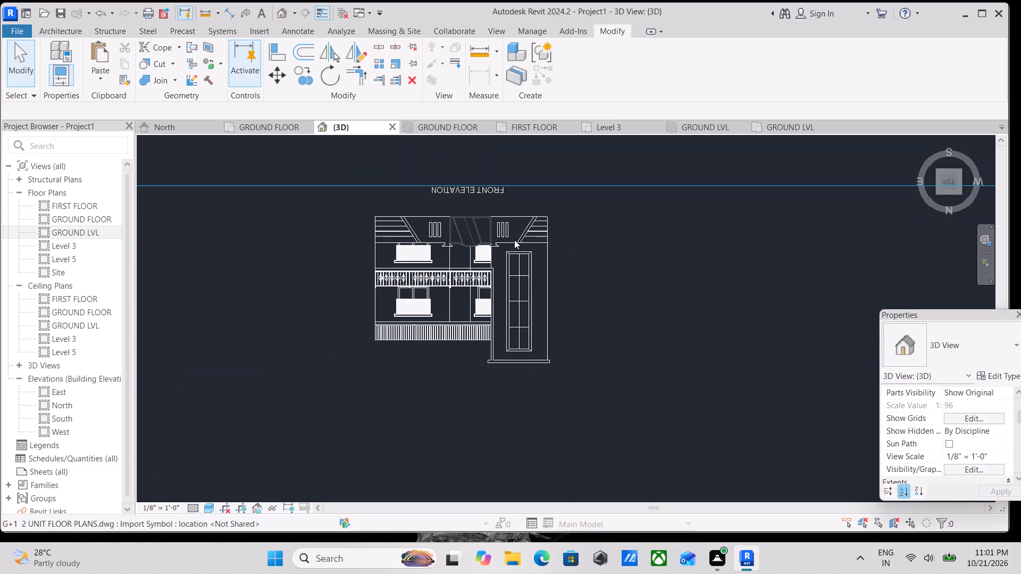
{"action": "scroll", "coordinate": [514, 239], "scroll_direction": "down", "scroll_amount": 2}
{"action": "middle_click", "coordinate": [514, 239]}
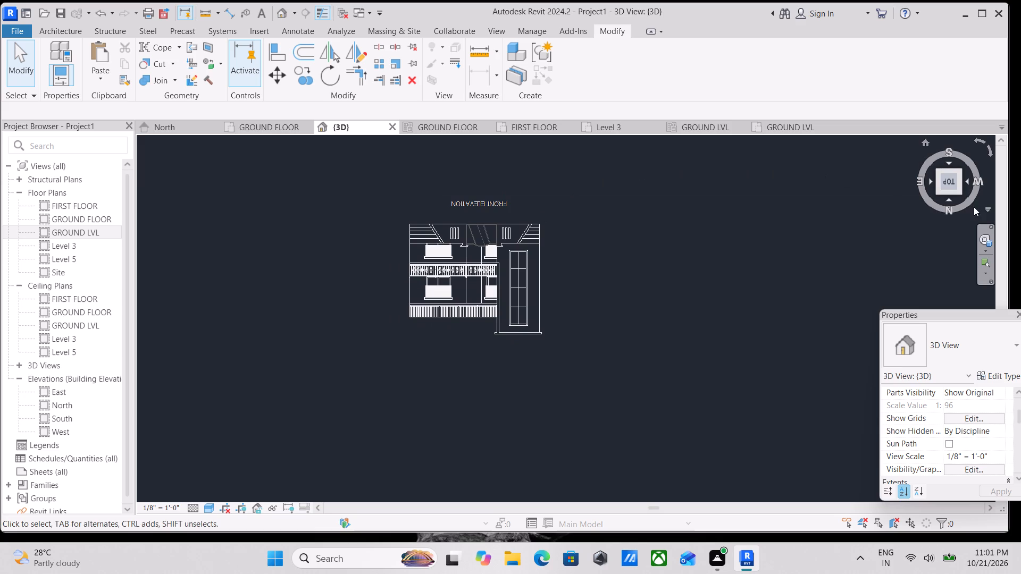
{"action": "left_click", "coordinate": [965, 192]}
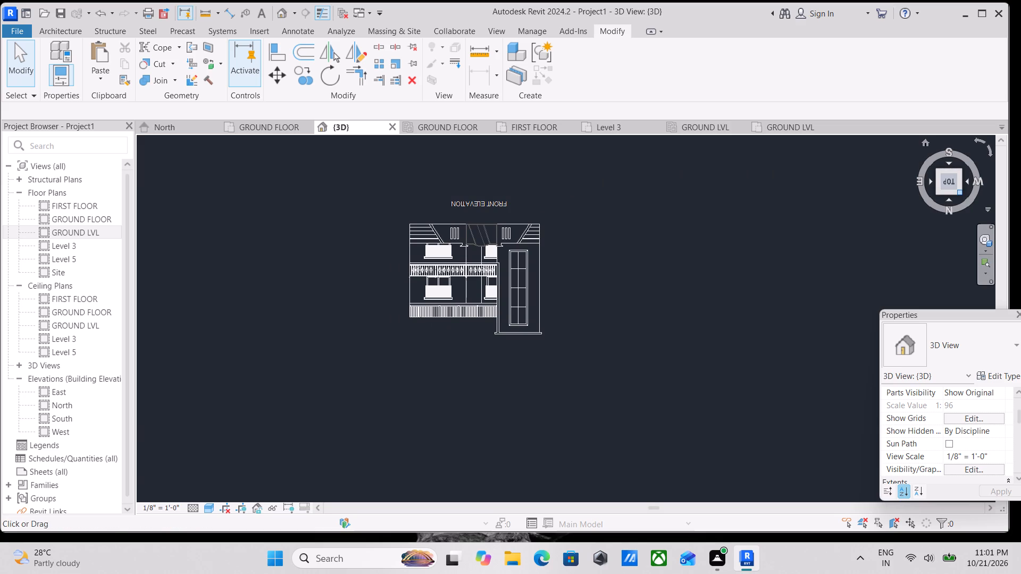
{"action": "left_click", "coordinate": [961, 192]}
{"action": "left_click", "coordinate": [967, 171]}
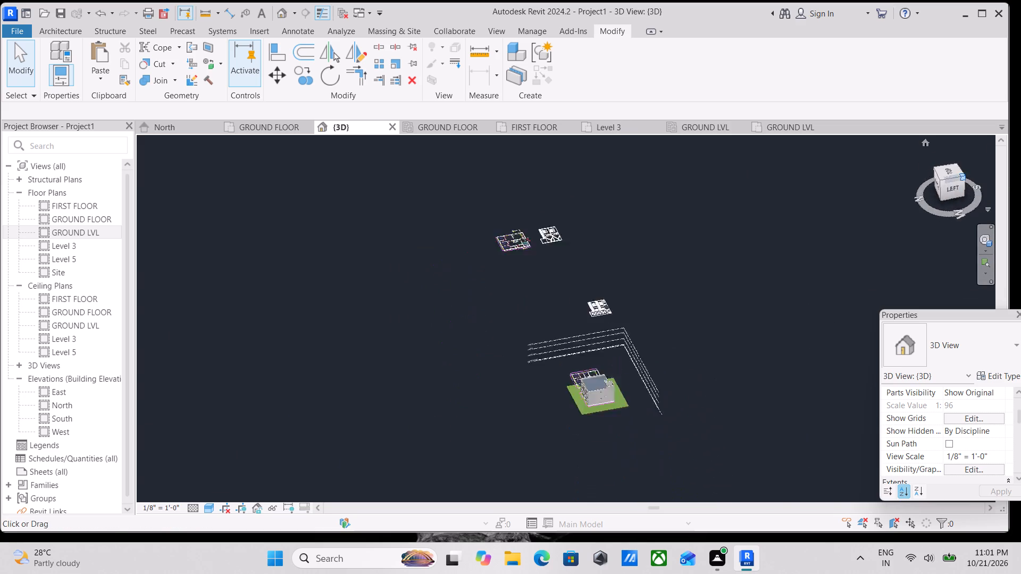
{"action": "left_click", "coordinate": [954, 171]}
{"action": "scroll", "coordinate": [811, 299], "scroll_direction": "up", "scroll_amount": 5}
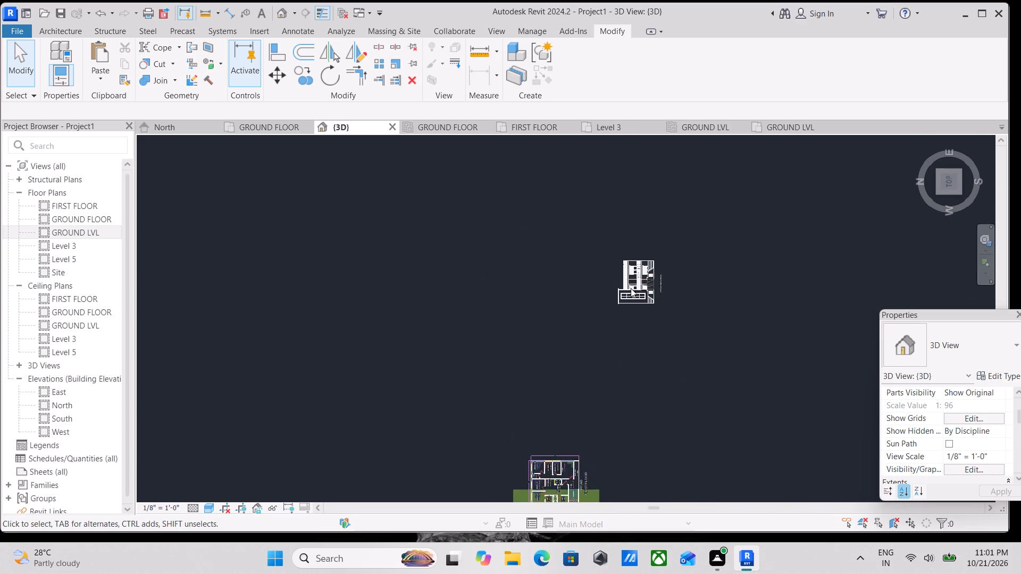
{"action": "scroll", "coordinate": [631, 288], "scroll_direction": "up", "scroll_amount": 8}
{"action": "middle_click_drag", "start_coordinate": [726, 250], "coordinate": [663, 286]}
{"action": "scroll", "coordinate": [657, 285], "scroll_direction": "up", "scroll_amount": 4}
{"action": "middle_click_drag", "start_coordinate": [632, 247], "coordinate": [632, 269]}
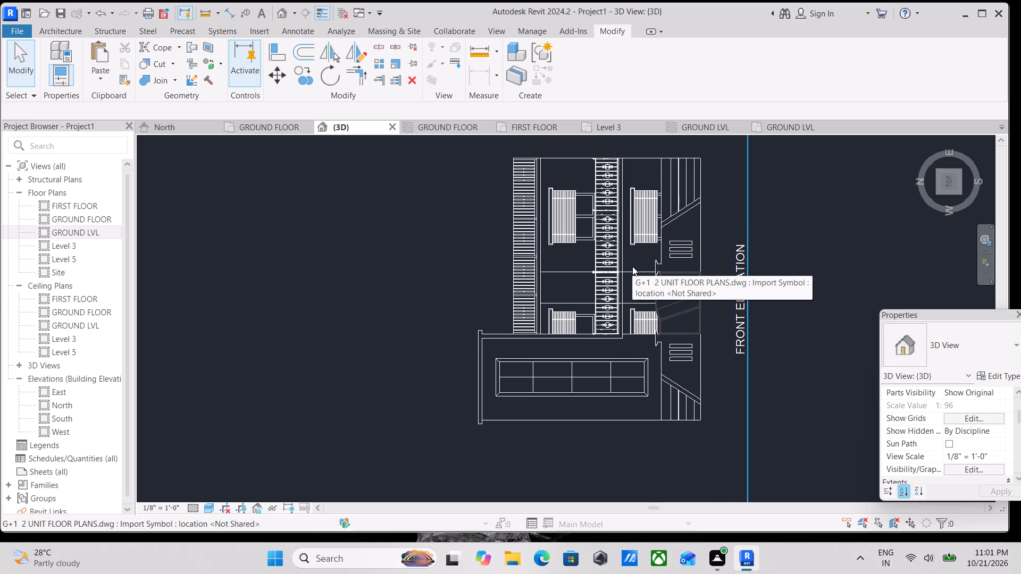
{"action": "left_click", "coordinate": [951, 187]}
{"action": "scroll", "coordinate": [933, 190], "scroll_direction": "down", "scroll_amount": 1}
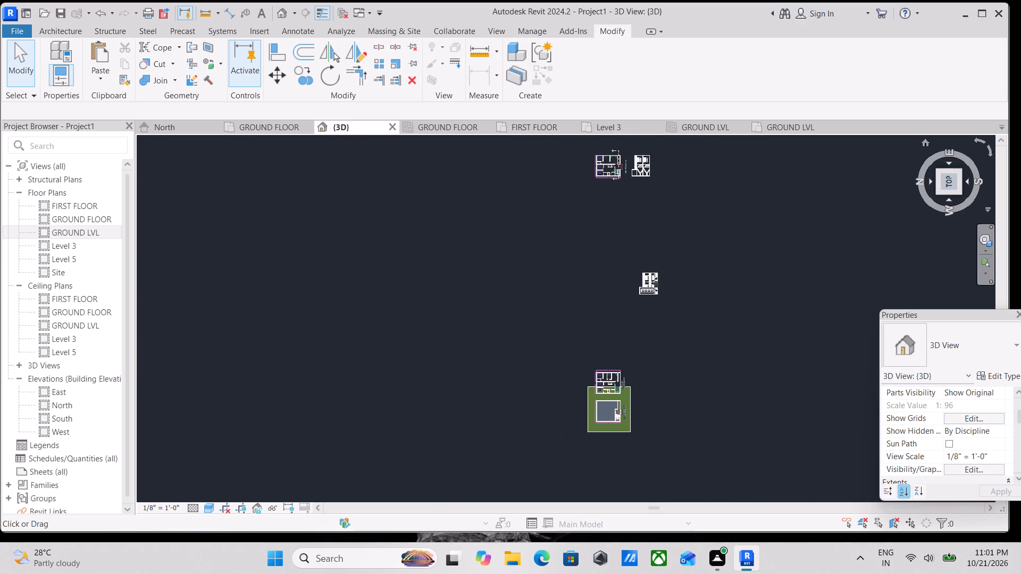
Inspect the model's front facade straight on, including the blank staircase wall, glazing, windows, balcony and gate.
{"action": "left_click", "coordinate": [961, 192]}
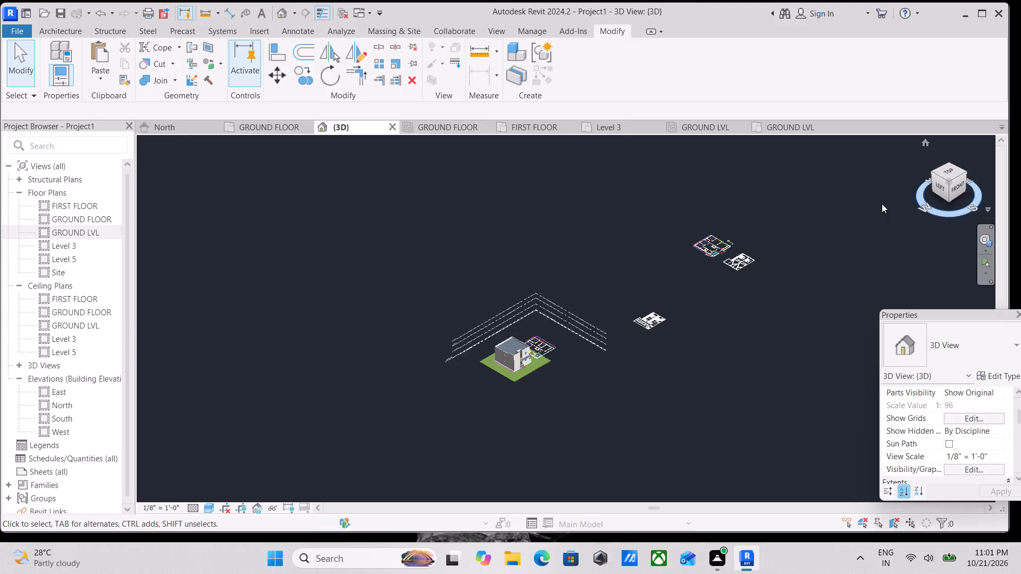
{"action": "scroll", "coordinate": [470, 281], "scroll_direction": "up", "scroll_amount": 3}
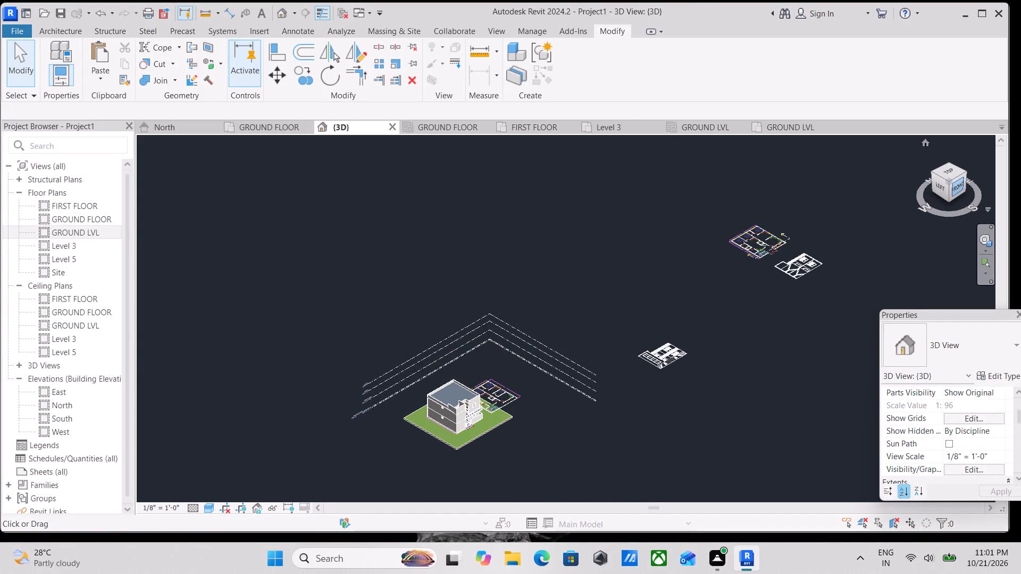
{"action": "left_click", "coordinate": [961, 182]}
{"action": "scroll", "coordinate": [598, 343], "scroll_direction": "up", "scroll_amount": 4}
{"action": "scroll", "coordinate": [278, 374], "scroll_direction": "up", "scroll_amount": 8}
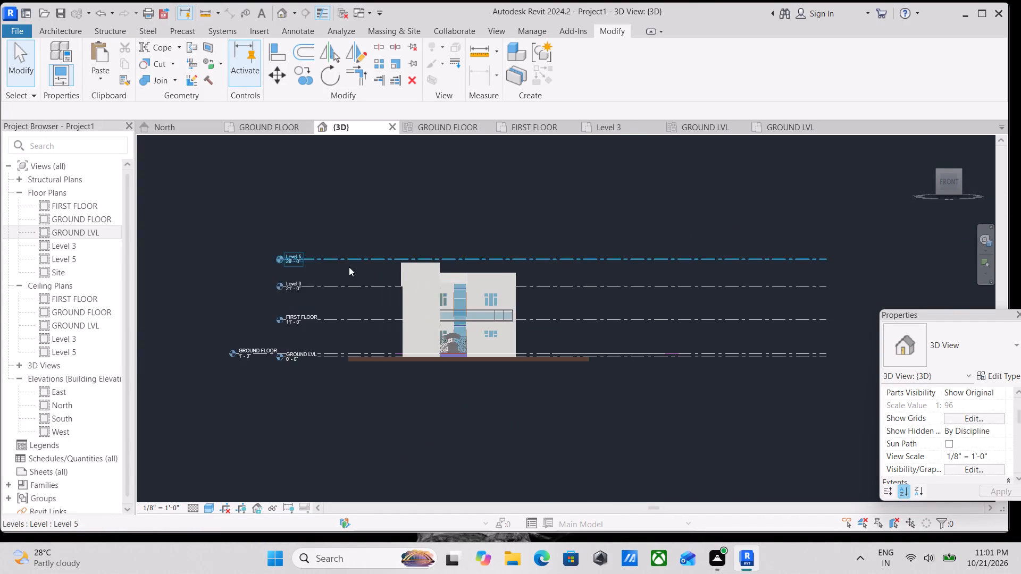
{"action": "scroll", "coordinate": [349, 267], "scroll_direction": "up", "scroll_amount": 3}
{"action": "scroll", "coordinate": [448, 307], "scroll_direction": "up", "scroll_amount": 4}
{"action": "scroll", "coordinate": [468, 282], "scroll_direction": "down", "scroll_amount": 1}
{"action": "middle_click_drag", "start_coordinate": [468, 282], "coordinate": [481, 216]}
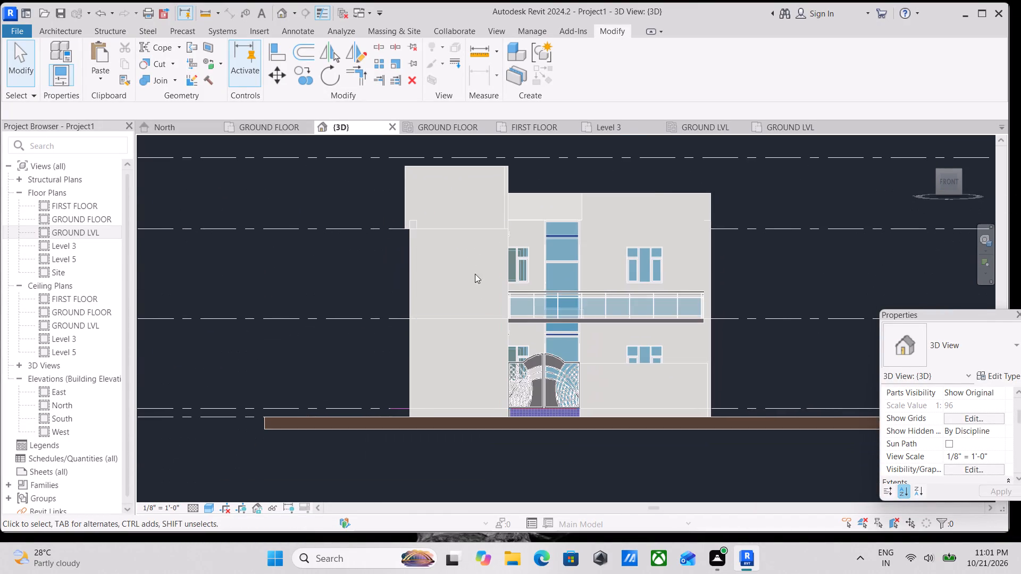
{"action": "scroll", "coordinate": [475, 321], "scroll_direction": "down", "scroll_amount": 1}
{"action": "middle_click_drag", "start_coordinate": [474, 324], "coordinate": [477, 305]}
{"action": "scroll", "coordinate": [468, 325], "scroll_direction": "up", "scroll_amount": 3}
{"action": "middle_click_drag", "start_coordinate": [475, 317], "coordinate": [338, 349]}
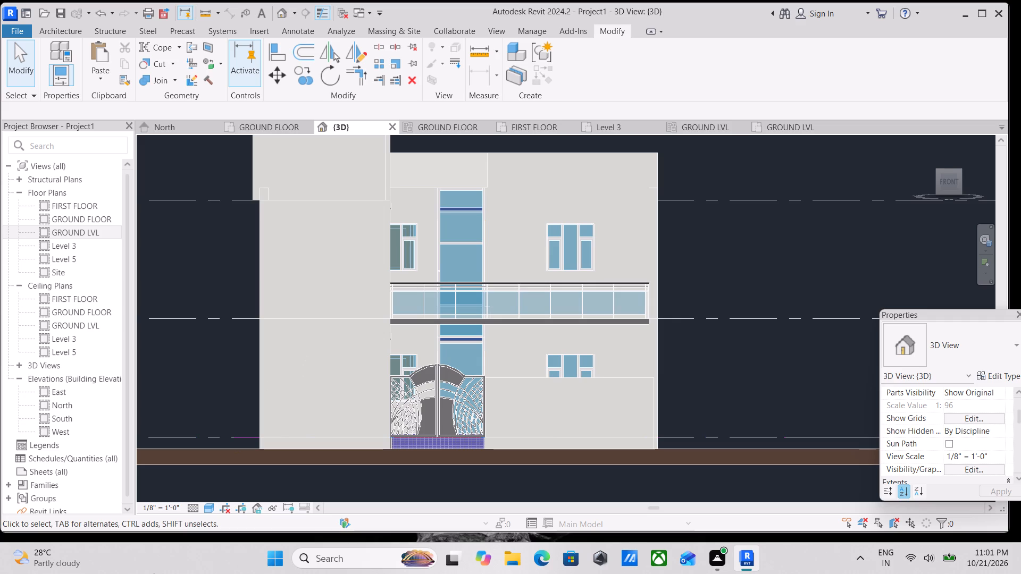
{"action": "scroll", "coordinate": [331, 473], "scroll_direction": "up", "scroll_amount": 1}
{"action": "middle_click_drag", "start_coordinate": [331, 473], "coordinate": [368, 526]}
{"action": "middle_click_drag", "start_coordinate": [349, 484], "coordinate": [376, 508]}
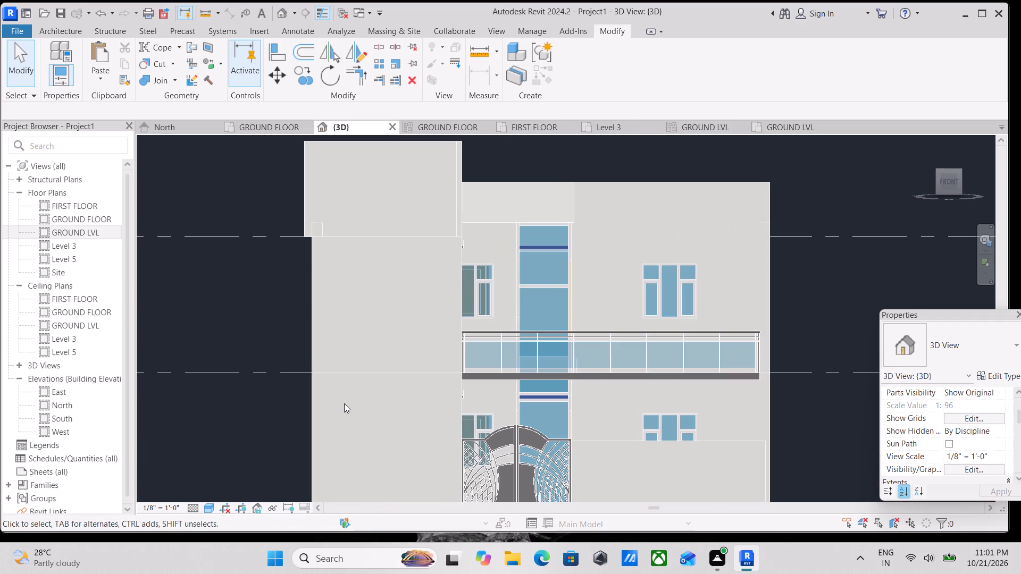
{"action": "scroll", "coordinate": [344, 403], "scroll_direction": "down", "scroll_amount": 1}
{"action": "middle_click_drag", "start_coordinate": [344, 403], "coordinate": [354, 405]}
{"action": "middle_click_drag", "start_coordinate": [355, 404], "coordinate": [380, 436]}
{"action": "scroll", "coordinate": [381, 428], "scroll_direction": "down", "scroll_amount": 1}
{"action": "middle_click_drag", "start_coordinate": [381, 428], "coordinate": [383, 433]}
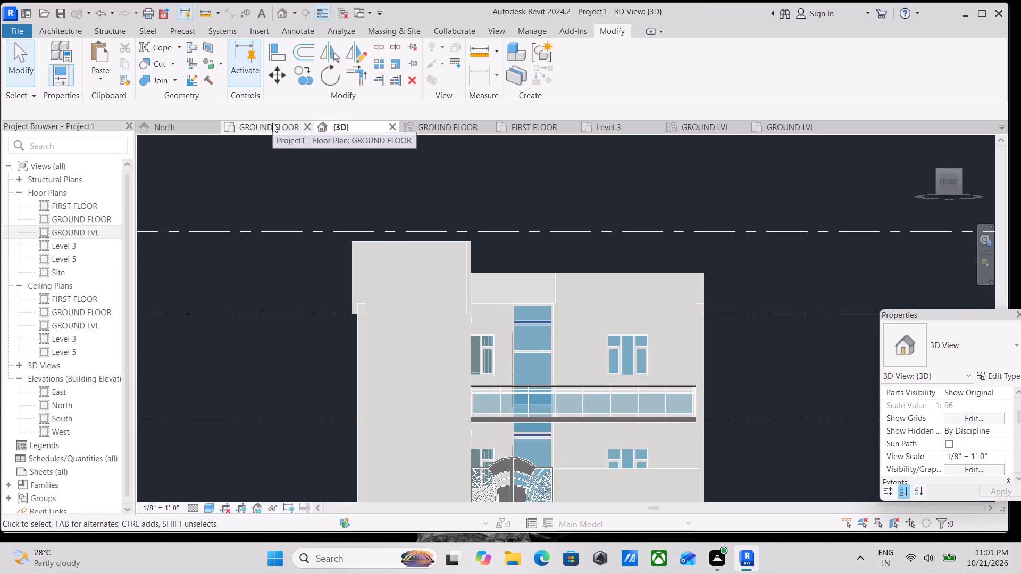
Open the GROUND FLOOR floor plan at the staircase and lobby along the road side.
{"action": "double_click", "coordinate": [272, 123]}
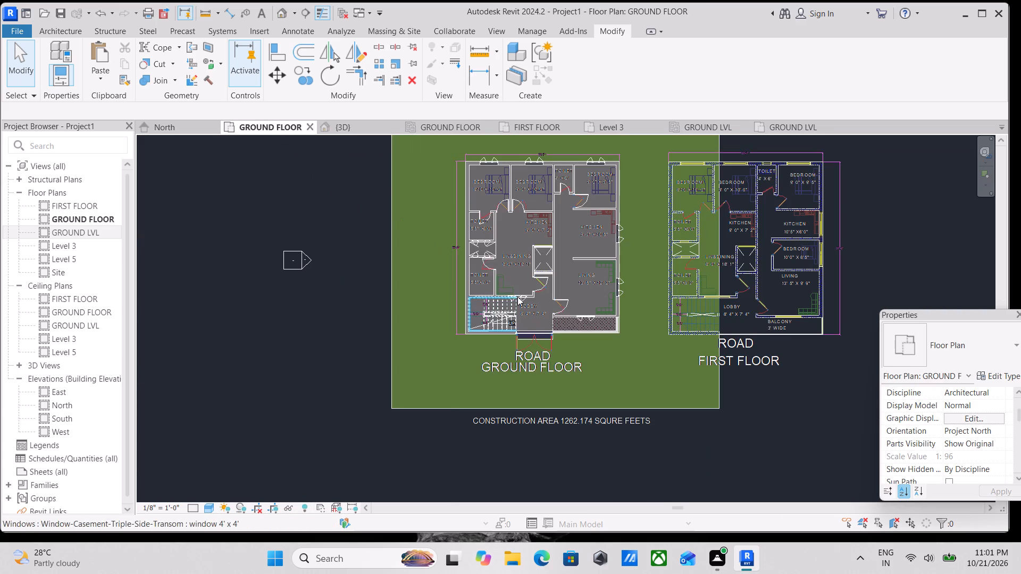
{"action": "scroll", "coordinate": [518, 297], "scroll_direction": "up", "scroll_amount": 6}
{"action": "middle_click_drag", "start_coordinate": [553, 317], "coordinate": [574, 335]}
{"action": "scroll", "coordinate": [453, 409], "scroll_direction": "up", "scroll_amount": 2}
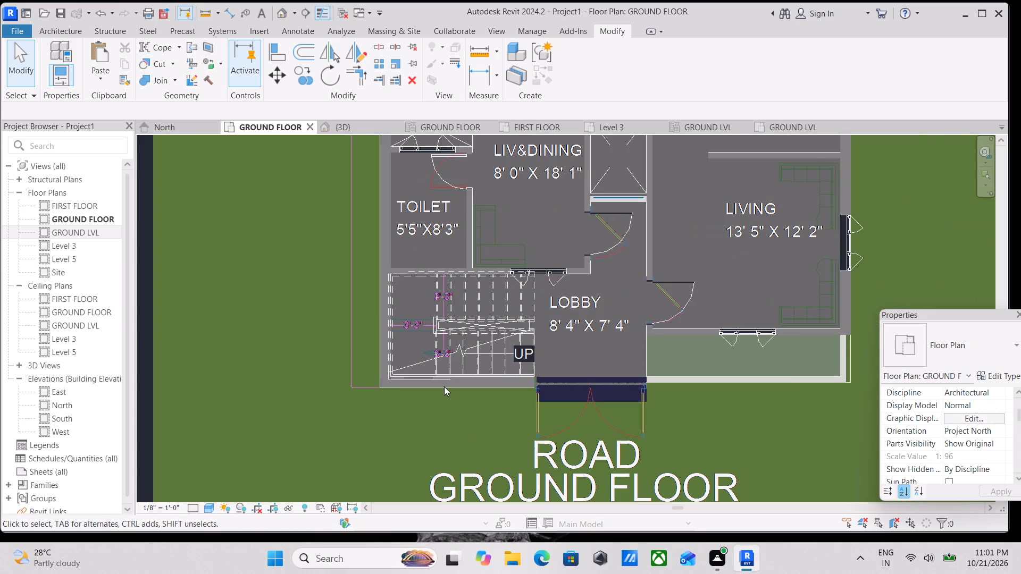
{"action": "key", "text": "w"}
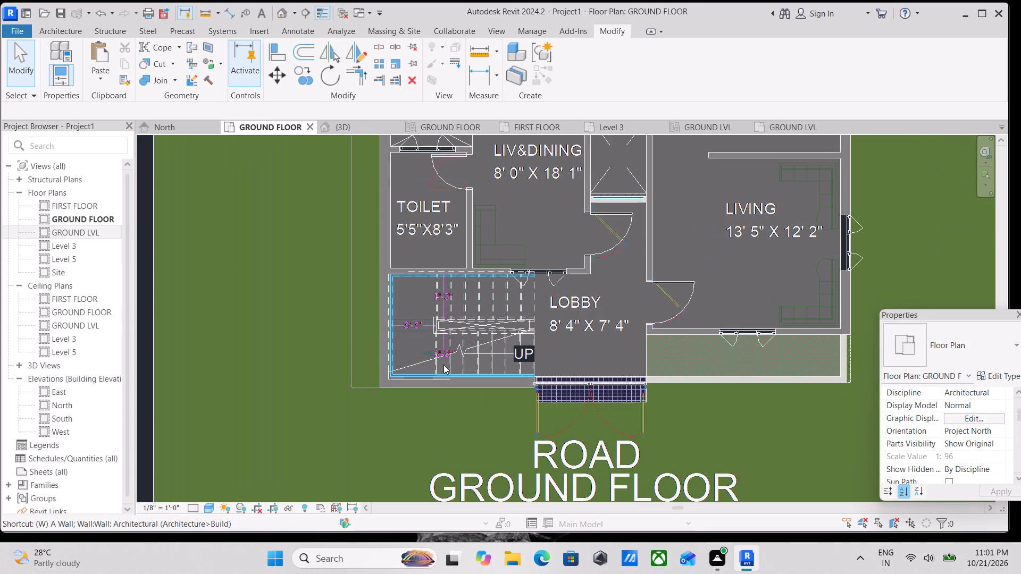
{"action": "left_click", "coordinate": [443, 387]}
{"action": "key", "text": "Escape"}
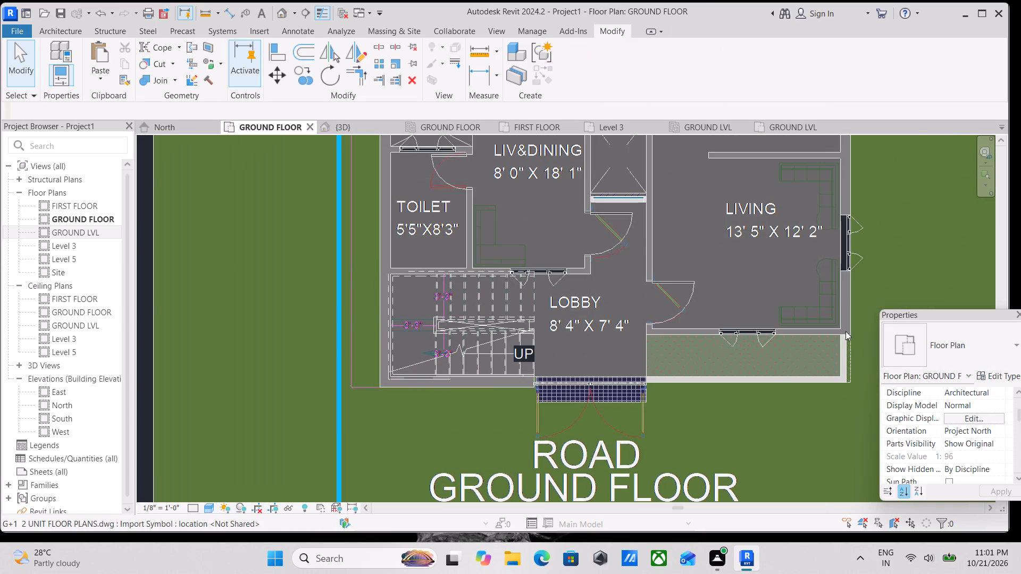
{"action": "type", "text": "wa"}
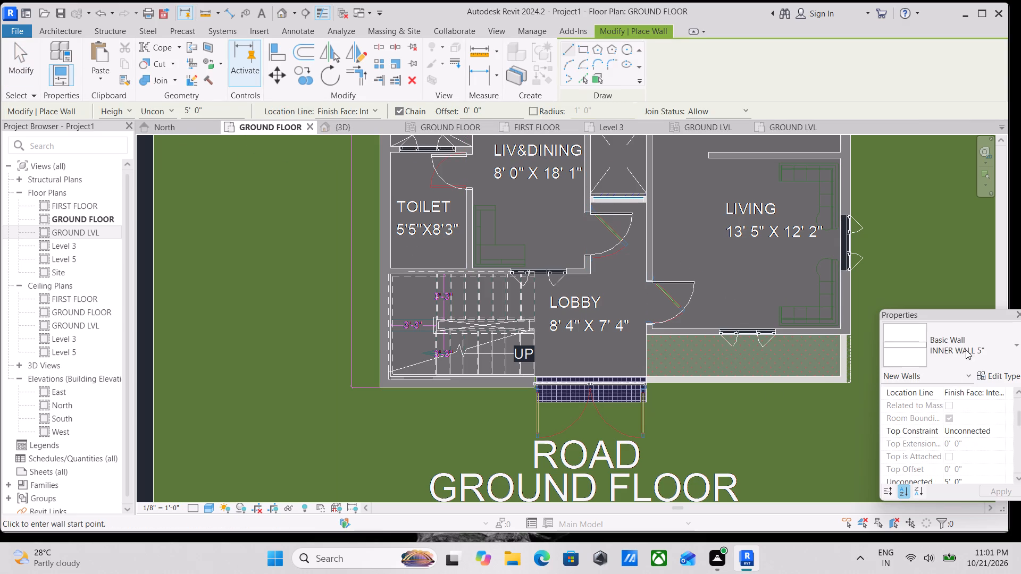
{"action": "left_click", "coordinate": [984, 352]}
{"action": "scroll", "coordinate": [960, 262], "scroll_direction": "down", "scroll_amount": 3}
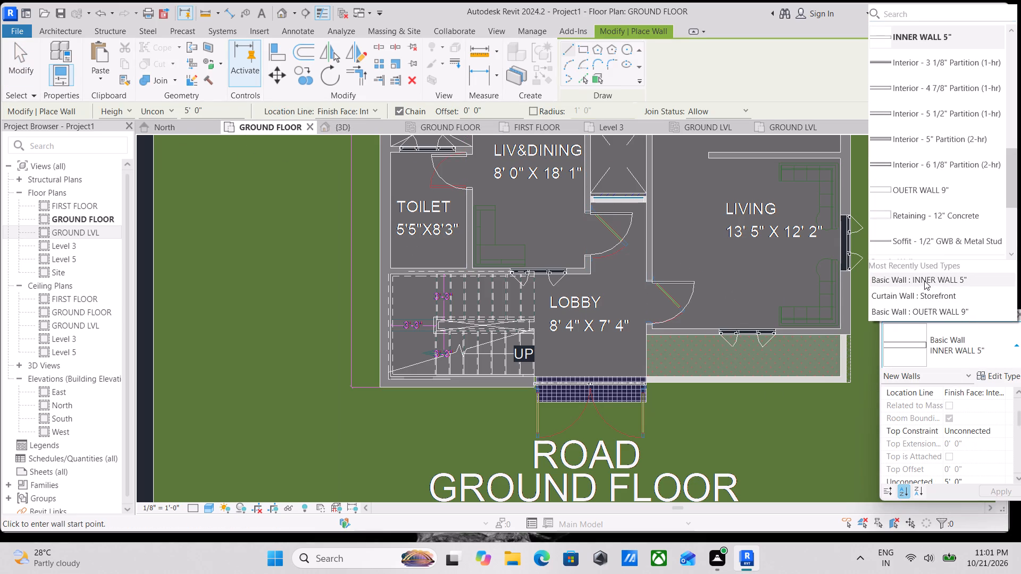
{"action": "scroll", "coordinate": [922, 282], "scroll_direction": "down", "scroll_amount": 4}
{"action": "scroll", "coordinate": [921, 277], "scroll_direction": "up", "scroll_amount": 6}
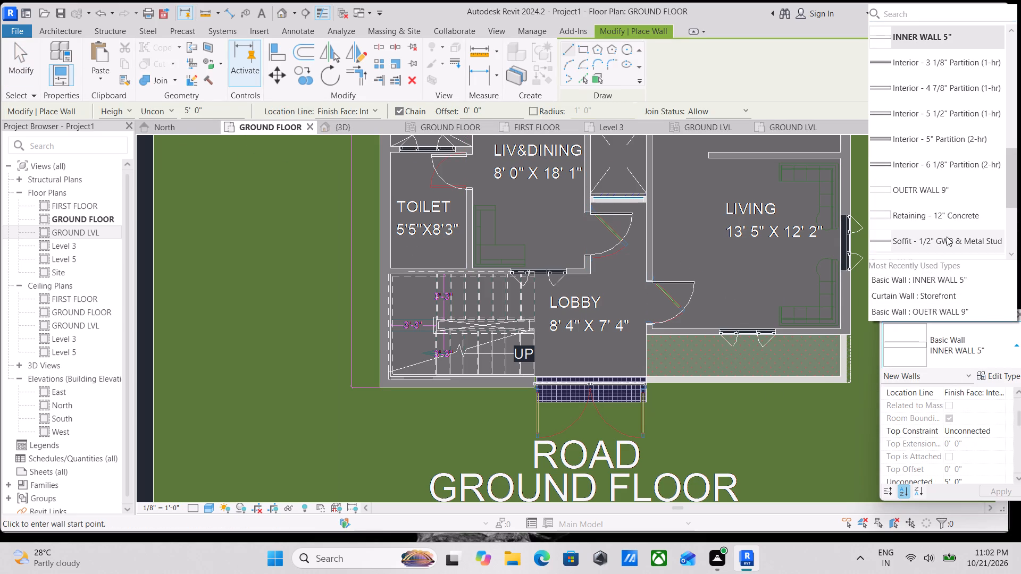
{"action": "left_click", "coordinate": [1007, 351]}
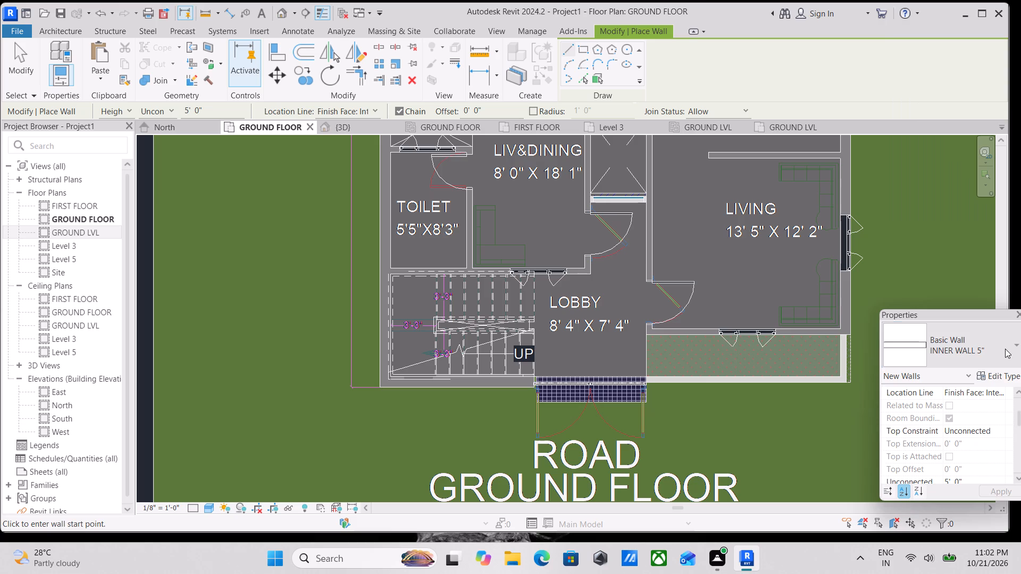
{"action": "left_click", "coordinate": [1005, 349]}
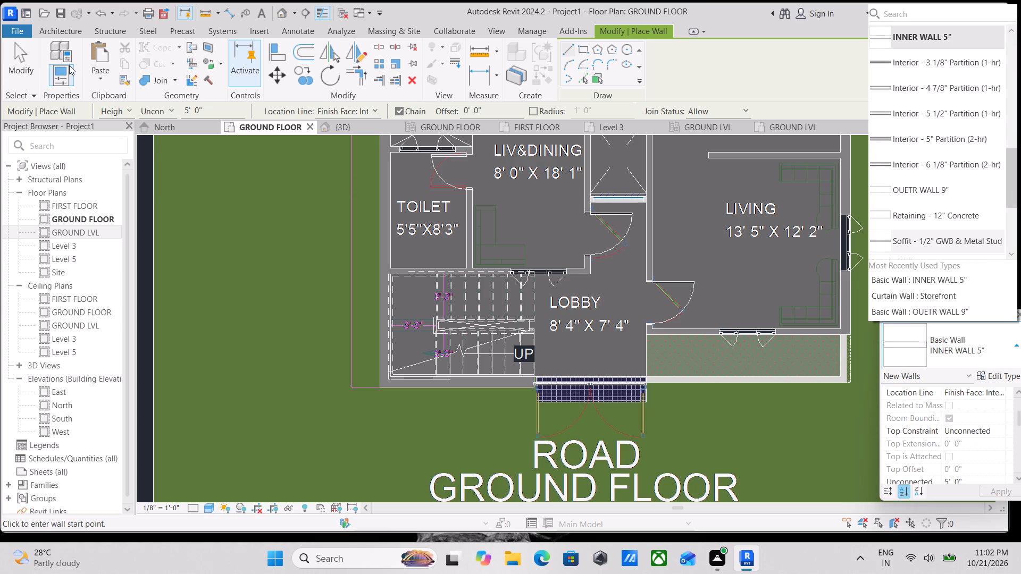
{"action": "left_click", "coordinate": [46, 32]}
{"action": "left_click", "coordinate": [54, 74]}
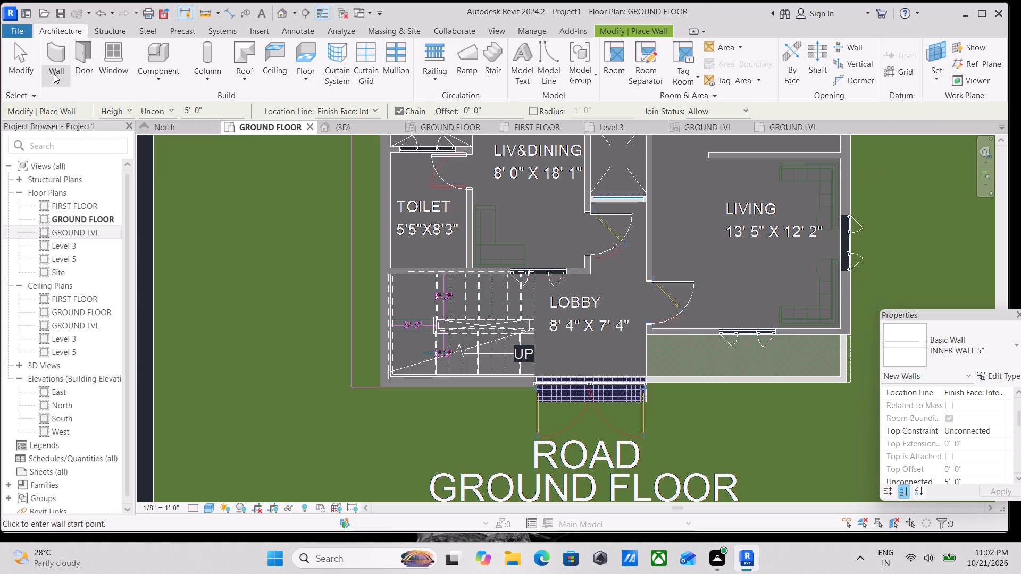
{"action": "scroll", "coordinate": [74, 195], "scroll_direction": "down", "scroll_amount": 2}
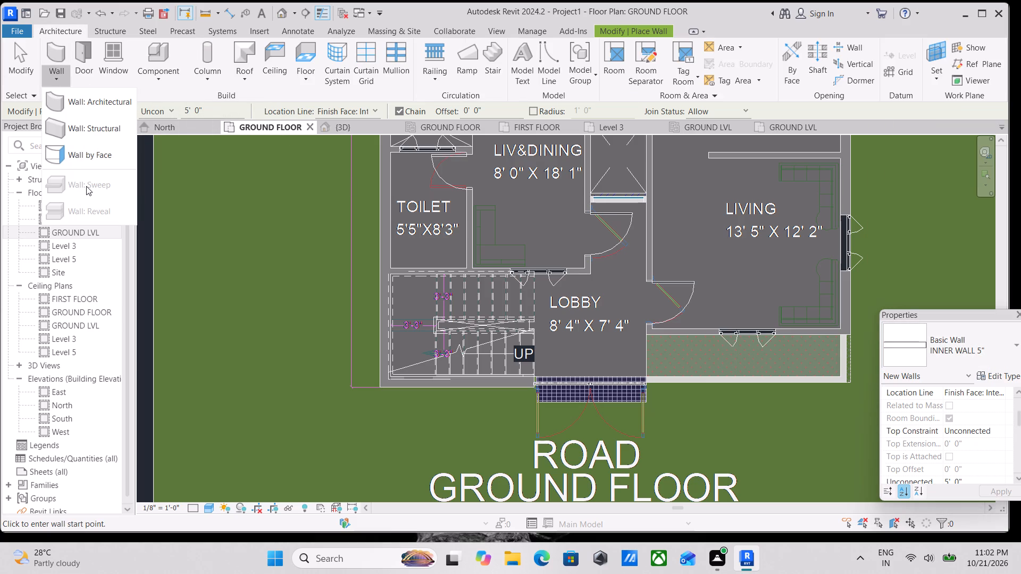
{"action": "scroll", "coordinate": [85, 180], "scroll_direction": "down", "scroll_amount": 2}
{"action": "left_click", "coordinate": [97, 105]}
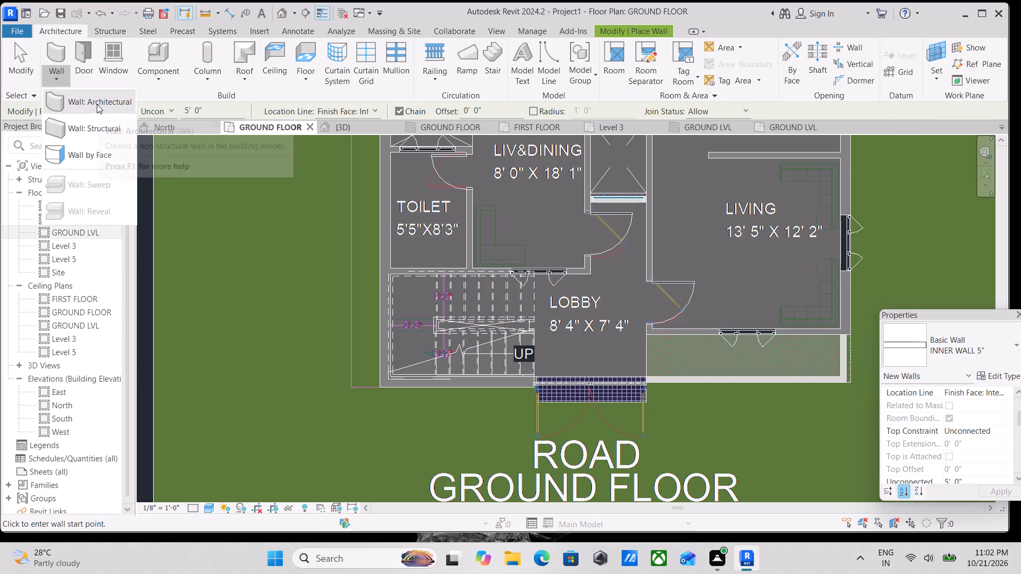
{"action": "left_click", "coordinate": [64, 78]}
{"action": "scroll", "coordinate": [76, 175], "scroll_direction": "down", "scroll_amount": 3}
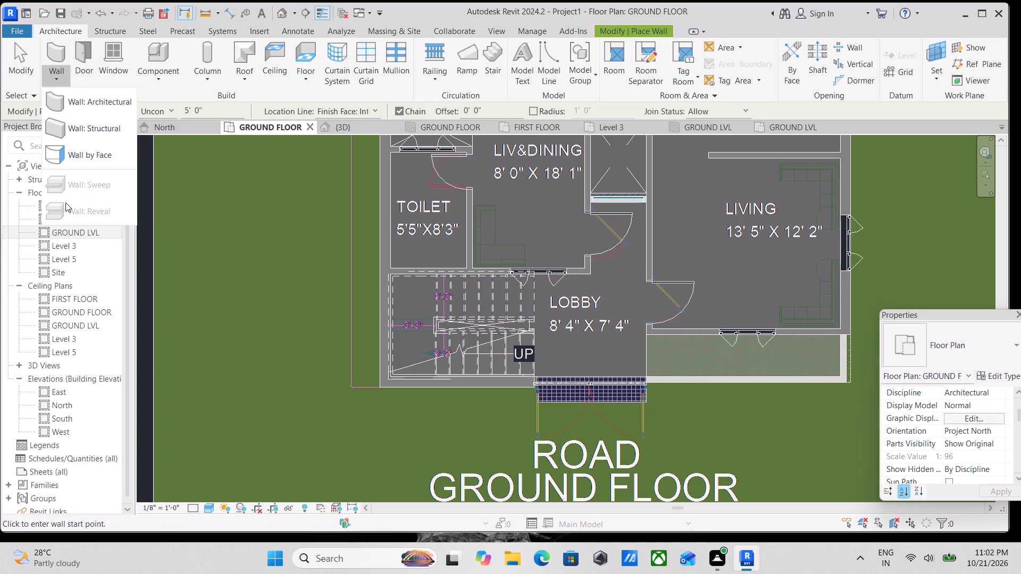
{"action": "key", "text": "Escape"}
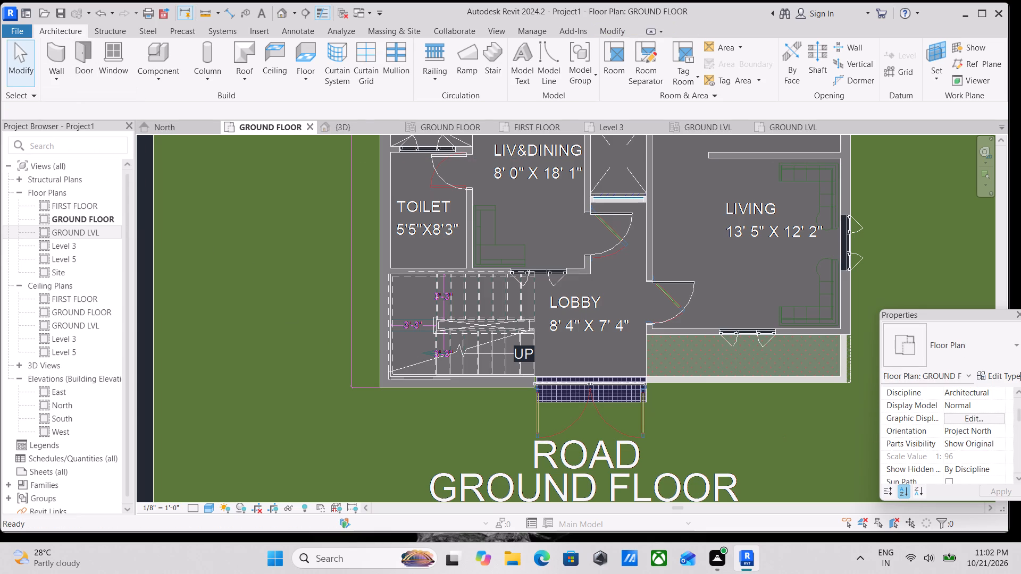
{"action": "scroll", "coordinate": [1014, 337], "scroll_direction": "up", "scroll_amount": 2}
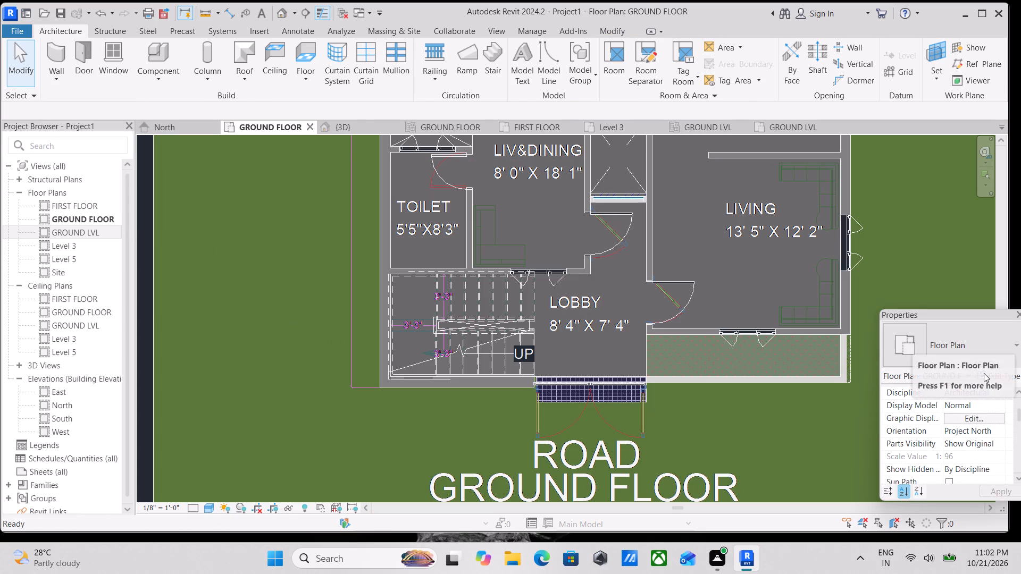
Place a Storefront curtain wall about 4'-6" long within the staircase's 9" outer wall on the road side.
{"action": "type", "text": "wa"}
{"action": "left_click", "coordinate": [989, 345]}
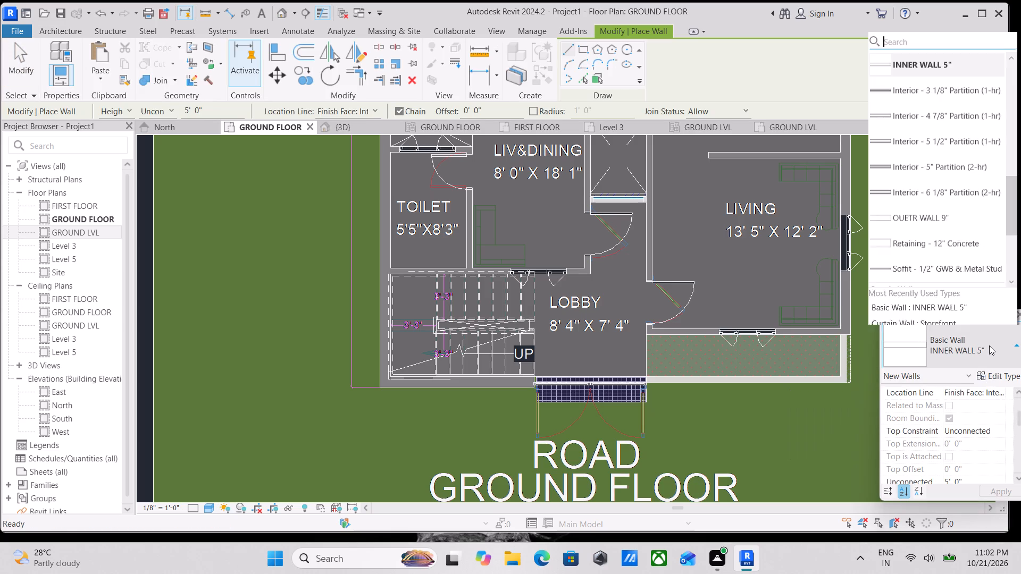
{"action": "scroll", "coordinate": [955, 256], "scroll_direction": "up", "scroll_amount": 1}
{"action": "scroll", "coordinate": [955, 165], "scroll_direction": "up", "scroll_amount": 9}
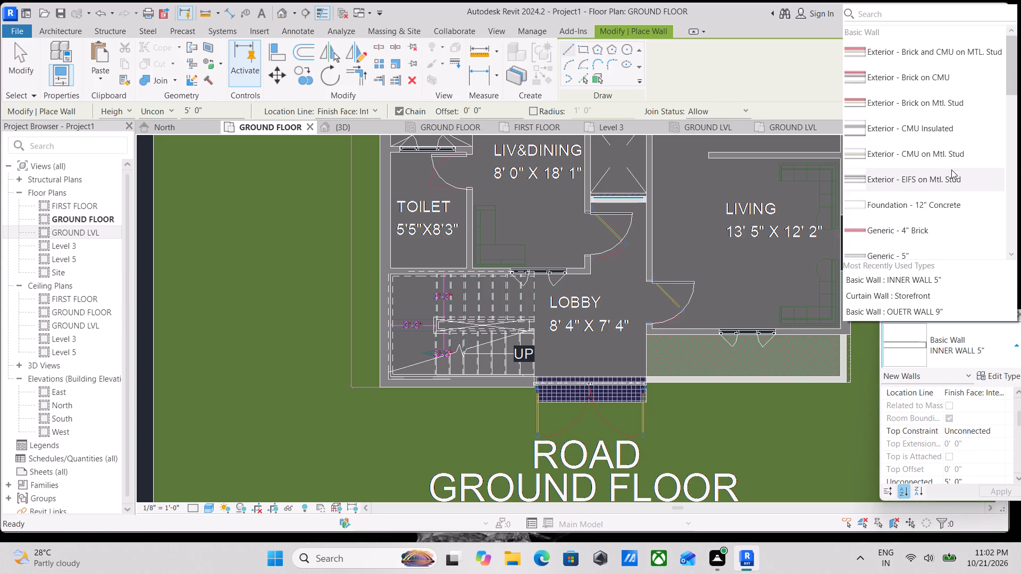
{"action": "scroll", "coordinate": [951, 170], "scroll_direction": "up", "scroll_amount": 3}
{"action": "scroll", "coordinate": [935, 200], "scroll_direction": "down", "scroll_amount": 8}
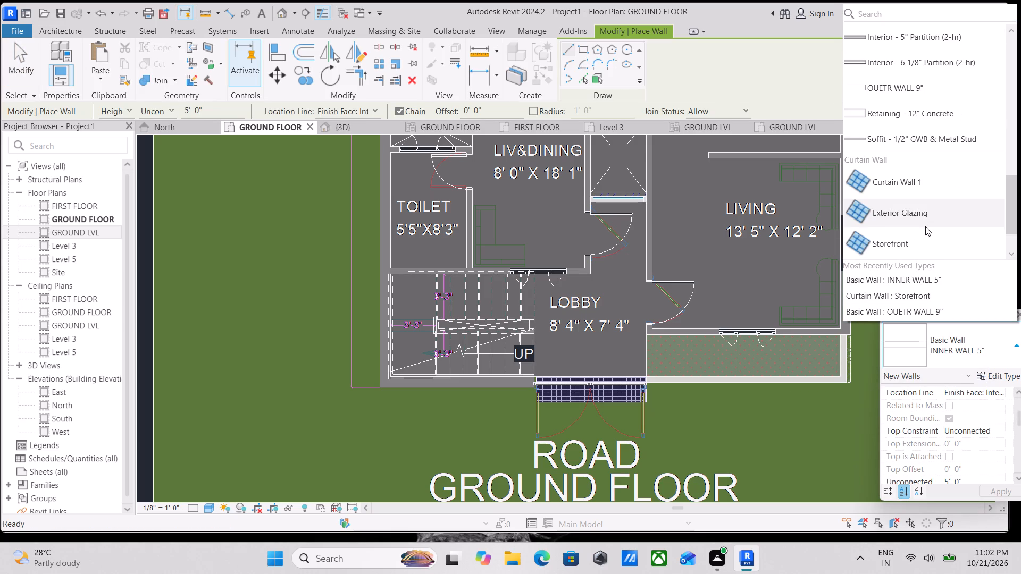
{"action": "scroll", "coordinate": [925, 226], "scroll_direction": "down", "scroll_amount": 4}
{"action": "left_click", "coordinate": [900, 190]}
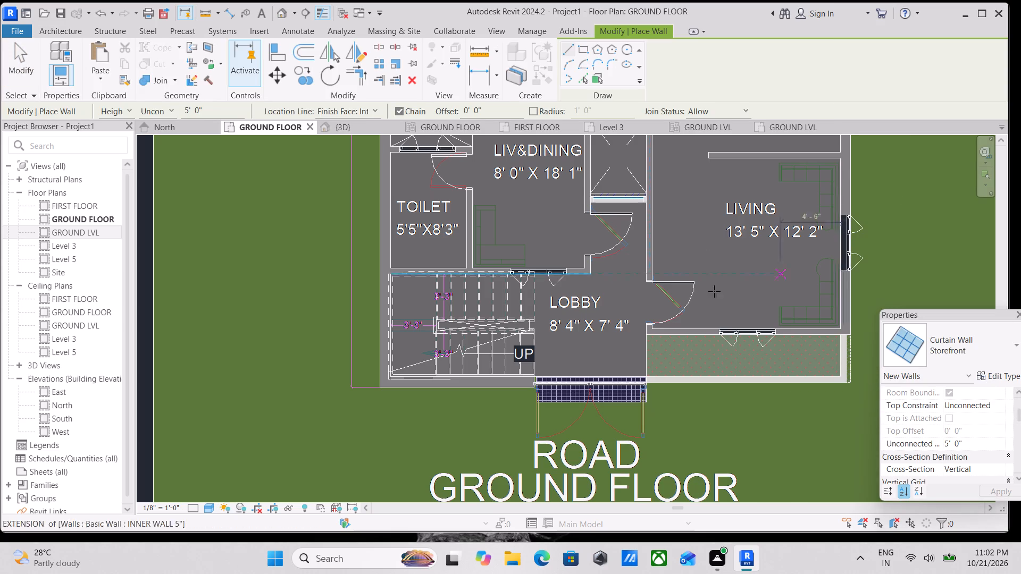
{"action": "scroll", "coordinate": [441, 396], "scroll_direction": "up", "scroll_amount": 6}
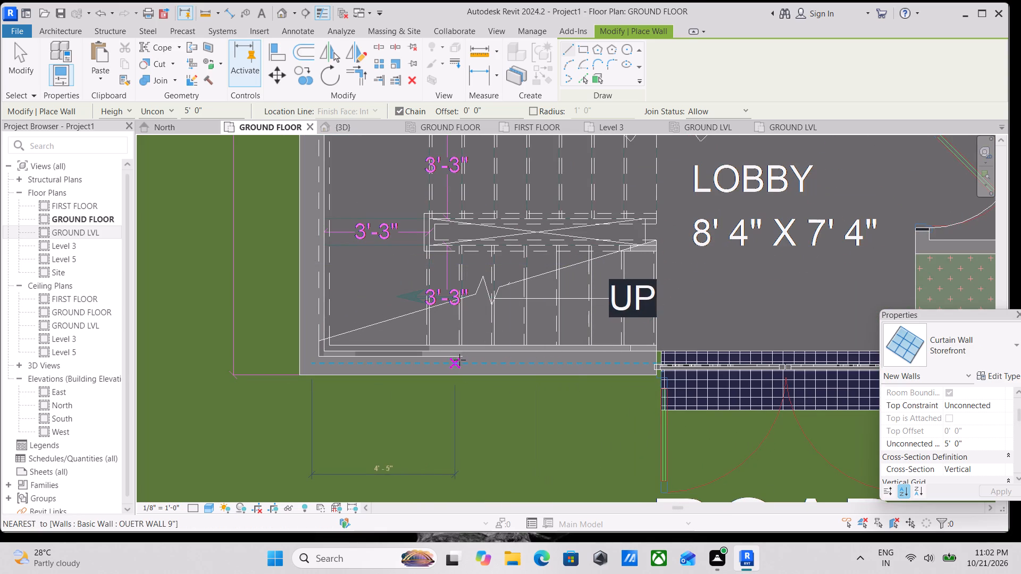
{"action": "left_click", "coordinate": [548, 366]}
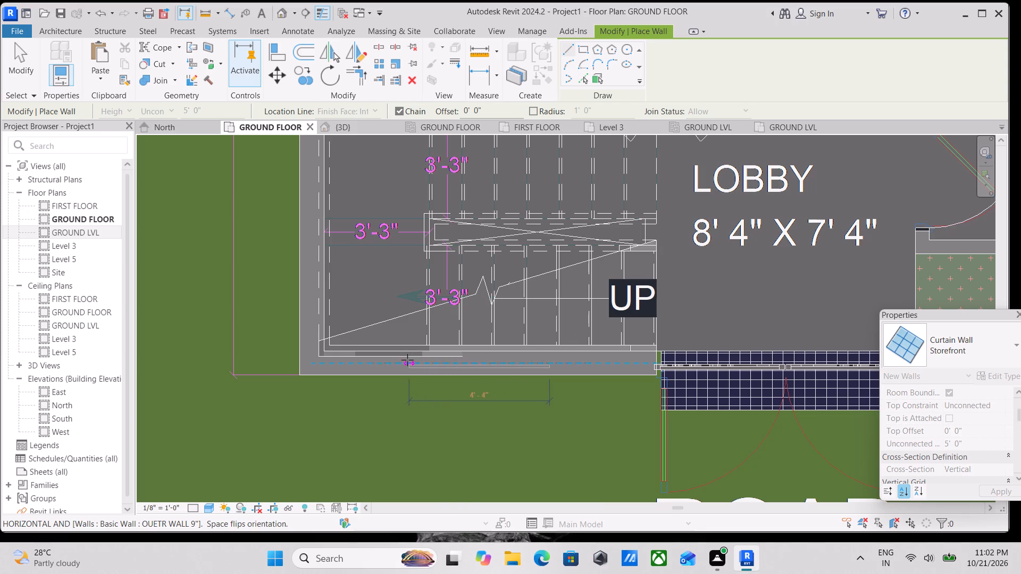
{"action": "left_click", "coordinate": [403, 360]}
{"action": "key", "text": "Escape"}
{"action": "scroll", "coordinate": [420, 349], "scroll_direction": "down", "scroll_amount": 2}
{"action": "key", "text": "Escape"}
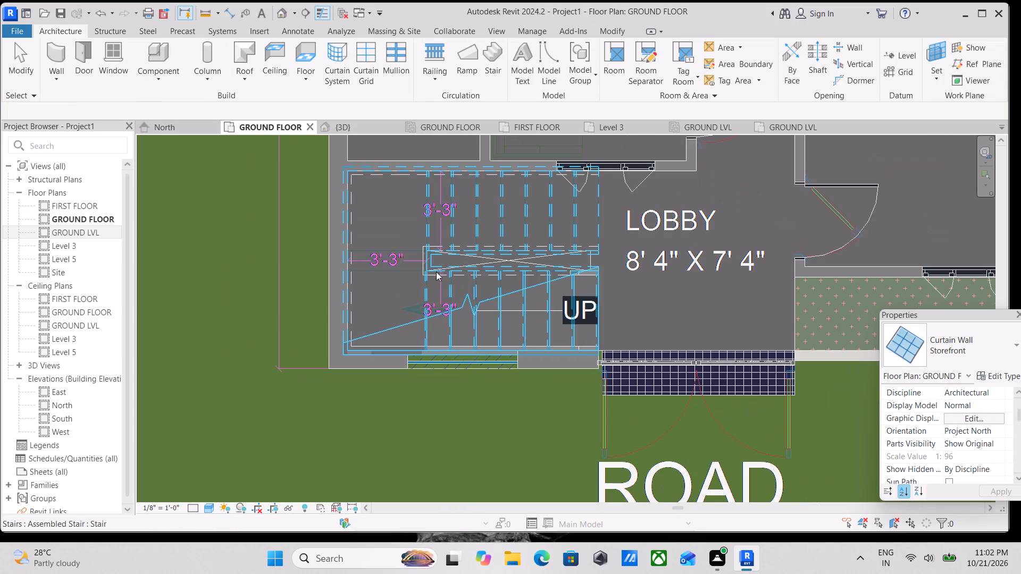
{"action": "key", "text": "Escape"}
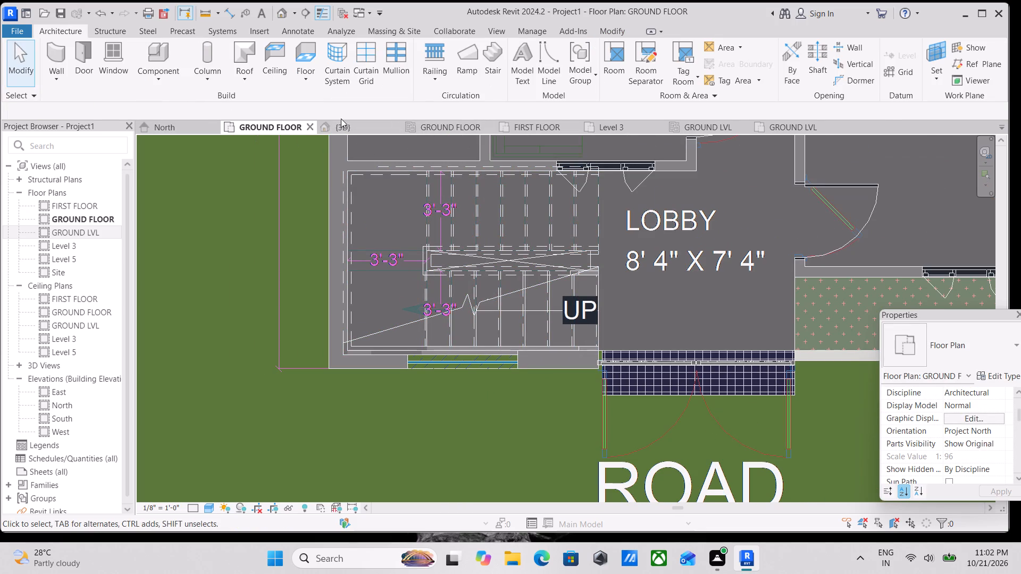
In the 3D view, raise the top of the staircase's Storefront curtain wall to an unconnected height of about 23'-8".
{"action": "left_click", "coordinate": [342, 124]}
{"action": "scroll", "coordinate": [410, 196], "scroll_direction": "down", "scroll_amount": 3}
{"action": "middle_click_drag", "start_coordinate": [424, 218], "coordinate": [487, 178]}
{"action": "scroll", "coordinate": [484, 325], "scroll_direction": "up", "scroll_amount": 2}
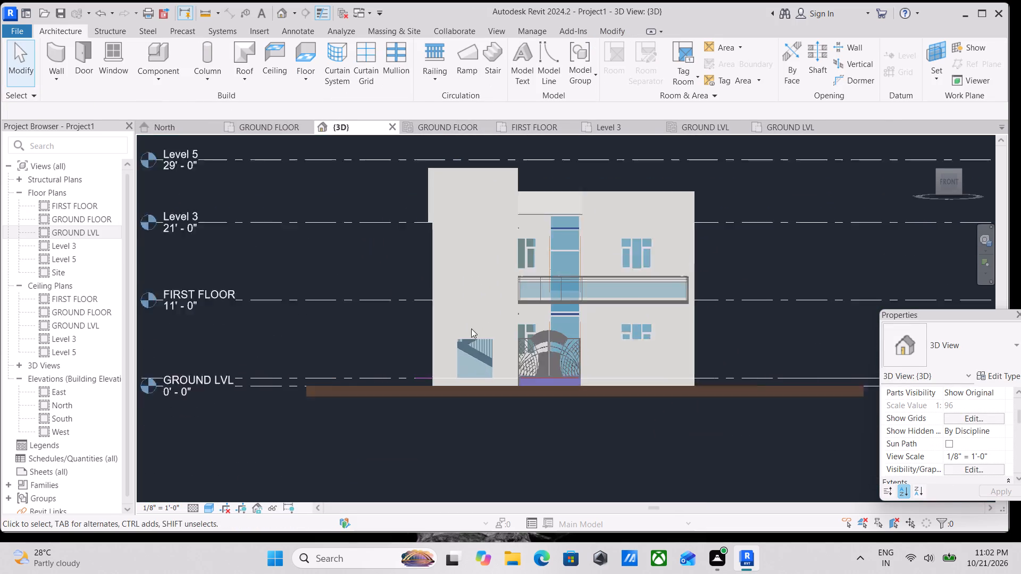
{"action": "scroll", "coordinate": [471, 328], "scroll_direction": "up", "scroll_amount": 1}
{"action": "left_click", "coordinate": [495, 341]}
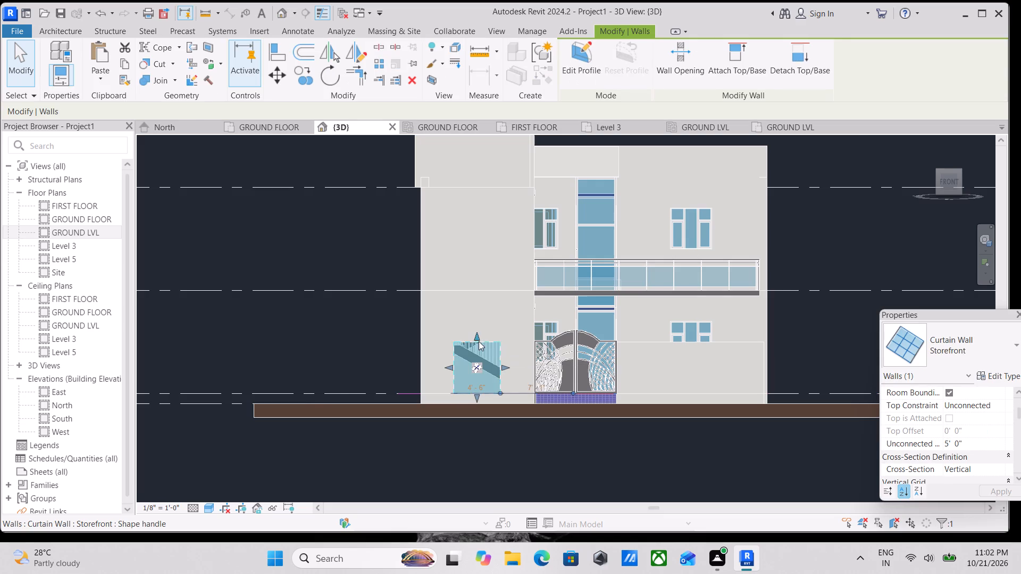
{"action": "scroll", "coordinate": [479, 341], "scroll_direction": "up", "scroll_amount": 2}
{"action": "left_click_drag", "start_coordinate": [476, 331], "coordinate": [481, 297]}
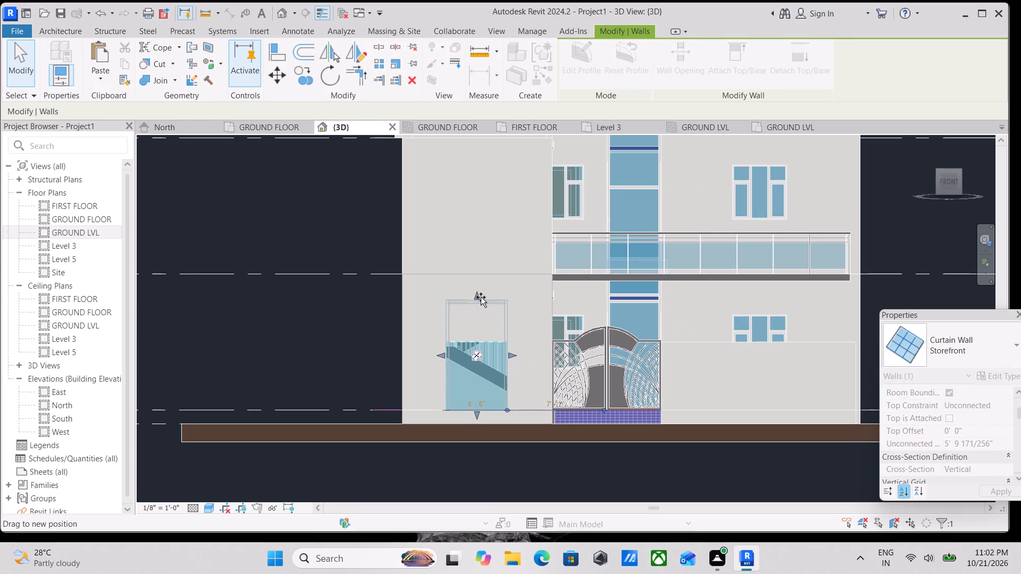
{"action": "left_click_drag", "start_coordinate": [481, 297], "coordinate": [487, 223]}
{"action": "middle_click_drag", "start_coordinate": [487, 223], "coordinate": [507, 276]}
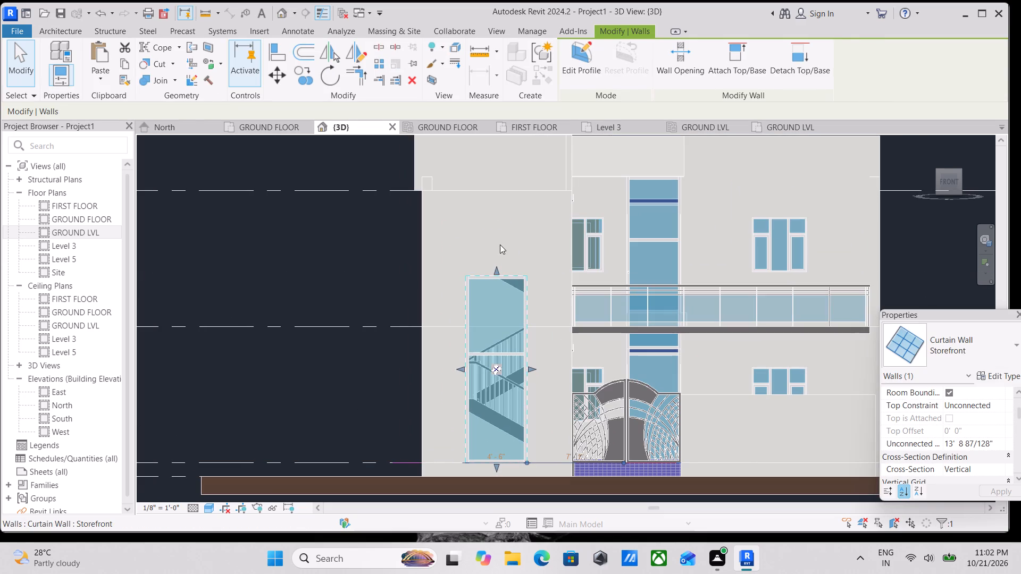
{"action": "left_click_drag", "start_coordinate": [496, 269], "coordinate": [506, 155]}
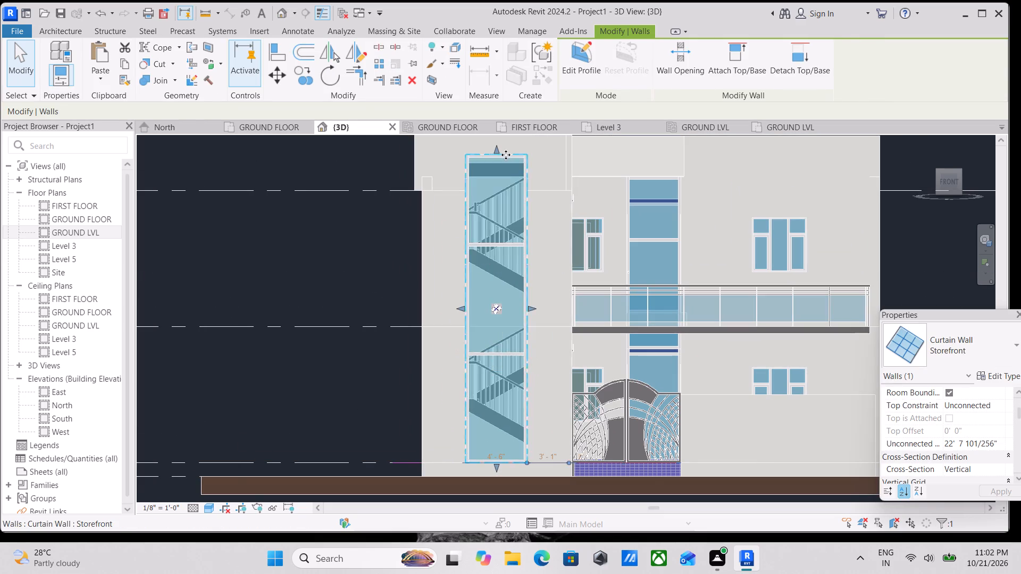
{"action": "scroll", "coordinate": [505, 156], "scroll_direction": "down", "scroll_amount": 2}
{"action": "middle_click_drag", "start_coordinate": [505, 157], "coordinate": [527, 221]}
{"action": "left_click", "coordinate": [521, 211]}
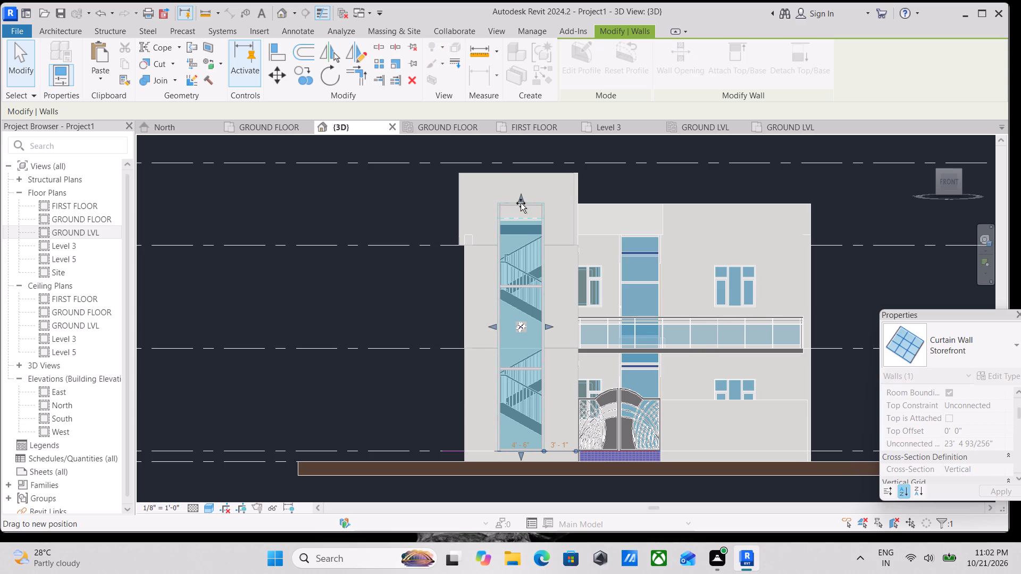
{"action": "scroll", "coordinate": [534, 204], "scroll_direction": "down", "scroll_amount": 2}
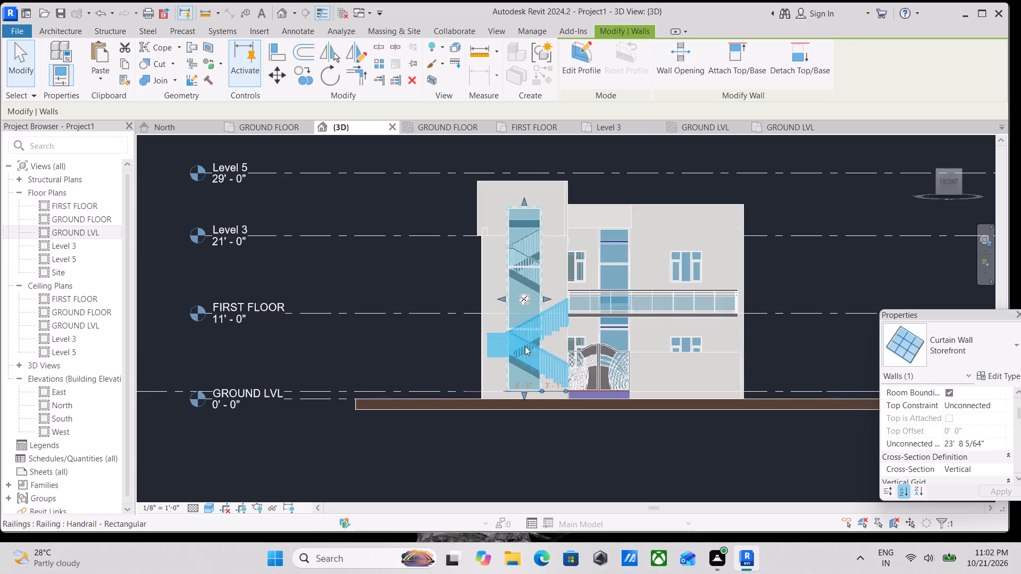
Raise the base of the staircase's Storefront curtain wall above ground level, making the glazing about 21'-3" tall.
{"action": "middle_click_drag", "start_coordinate": [525, 346], "coordinate": [541, 236]}
{"action": "scroll", "coordinate": [547, 302], "scroll_direction": "up", "scroll_amount": 3}
{"action": "scroll", "coordinate": [541, 257], "scroll_direction": "up", "scroll_amount": 2}
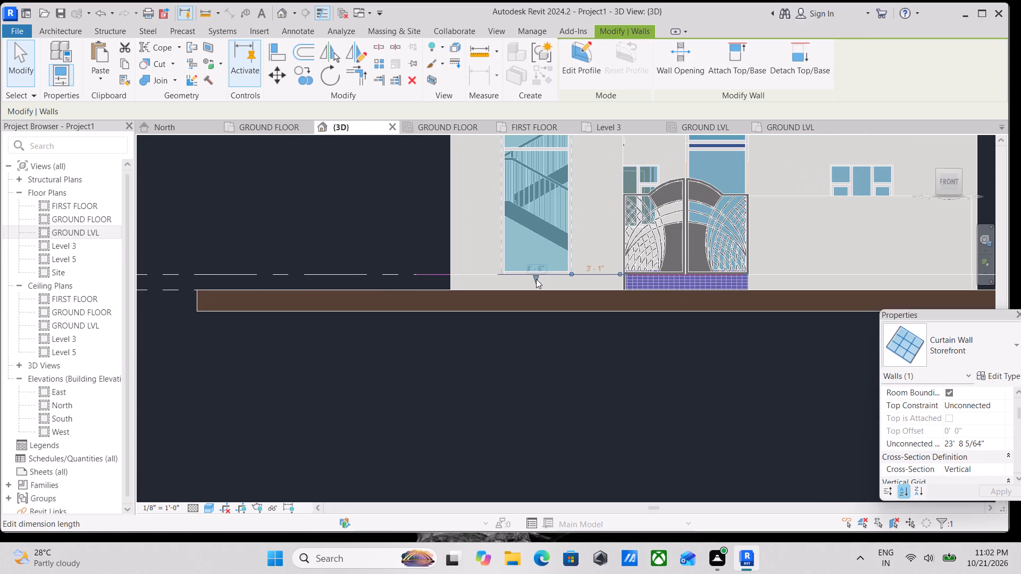
{"action": "scroll", "coordinate": [536, 282], "scroll_direction": "up", "scroll_amount": 3}
{"action": "key", "text": "Escape"}
{"action": "scroll", "coordinate": [559, 263], "scroll_direction": "up", "scroll_amount": 1}
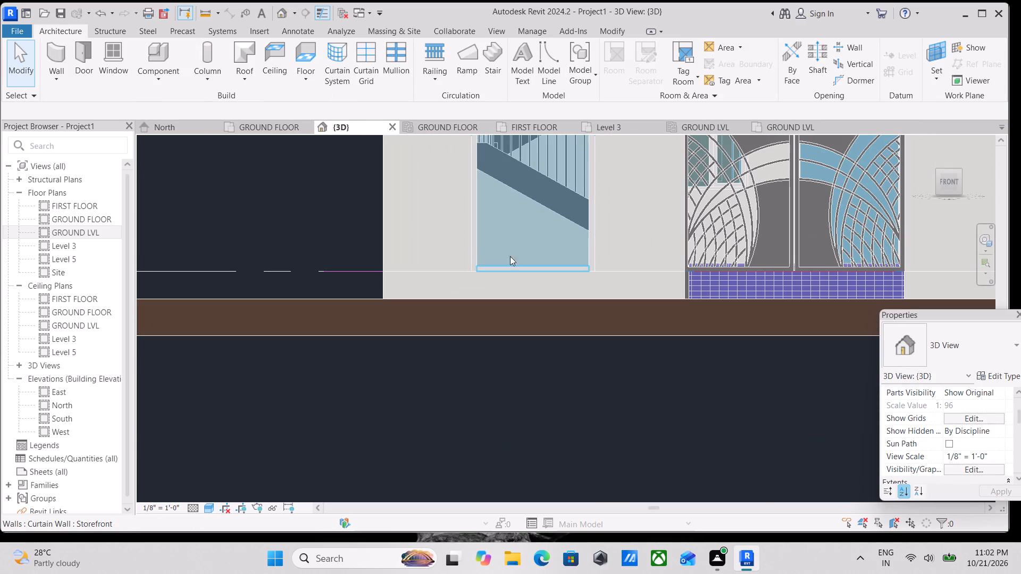
{"action": "left_click", "coordinate": [474, 240]}
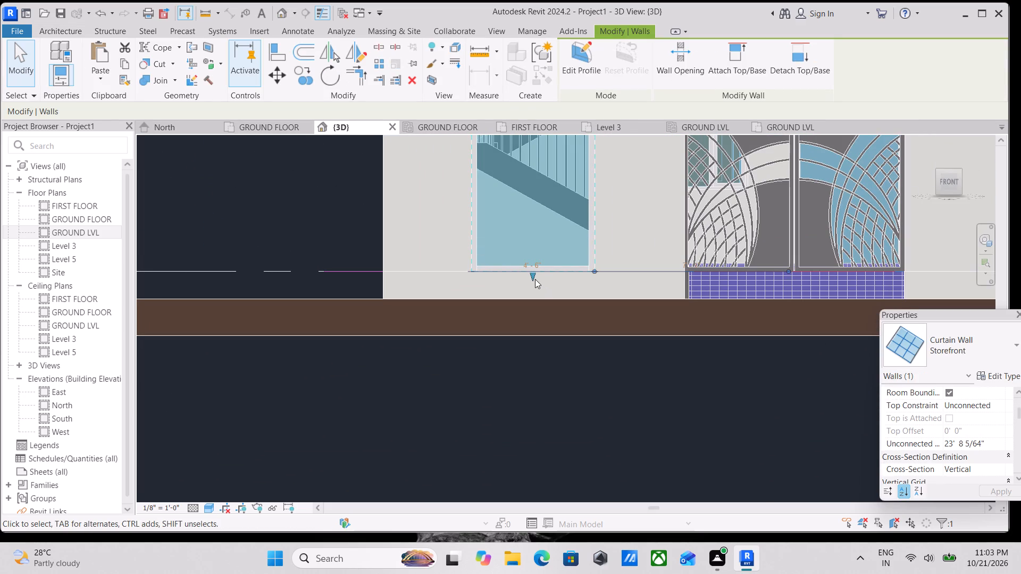
{"action": "left_click_drag", "start_coordinate": [531, 277], "coordinate": [539, 204]}
{"action": "scroll", "coordinate": [539, 204], "scroll_direction": "down", "scroll_amount": 2}
{"action": "middle_click_drag", "start_coordinate": [539, 204], "coordinate": [561, 328]}
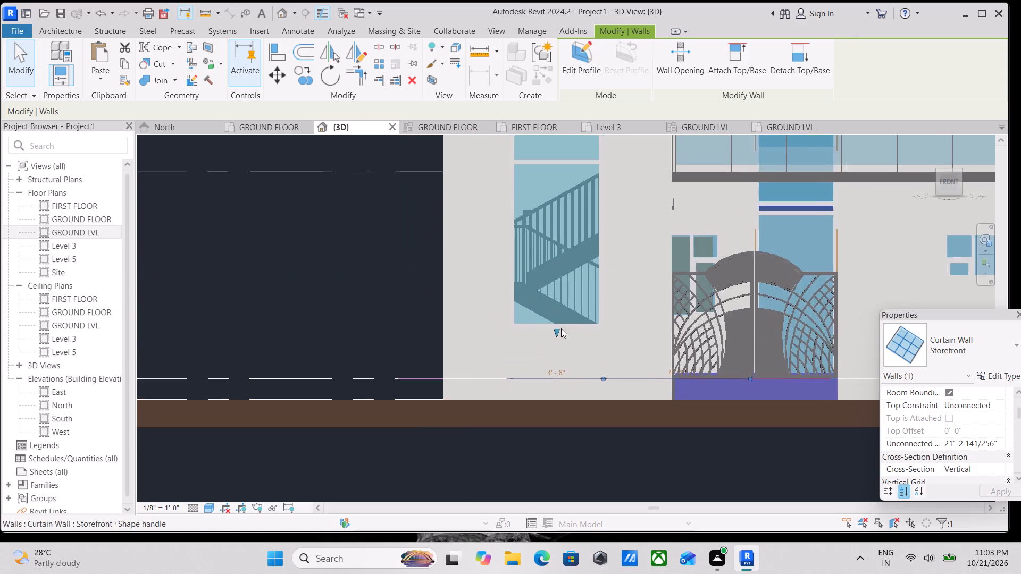
Raise the base of the staircase glazing slightly more, making it about 20'-8" tall, and check it against the facade.
{"action": "scroll", "coordinate": [564, 246], "scroll_direction": "down", "scroll_amount": 1}
{"action": "middle_click_drag", "start_coordinate": [564, 246], "coordinate": [569, 301]}
{"action": "middle_click_drag", "start_coordinate": [558, 263], "coordinate": [559, 300]}
{"action": "middle_click_drag", "start_coordinate": [556, 256], "coordinate": [550, 300]}
{"action": "scroll", "coordinate": [556, 256], "scroll_direction": "down", "scroll_amount": 1}
{"action": "middle_click_drag", "start_coordinate": [553, 274], "coordinate": [552, 271]}
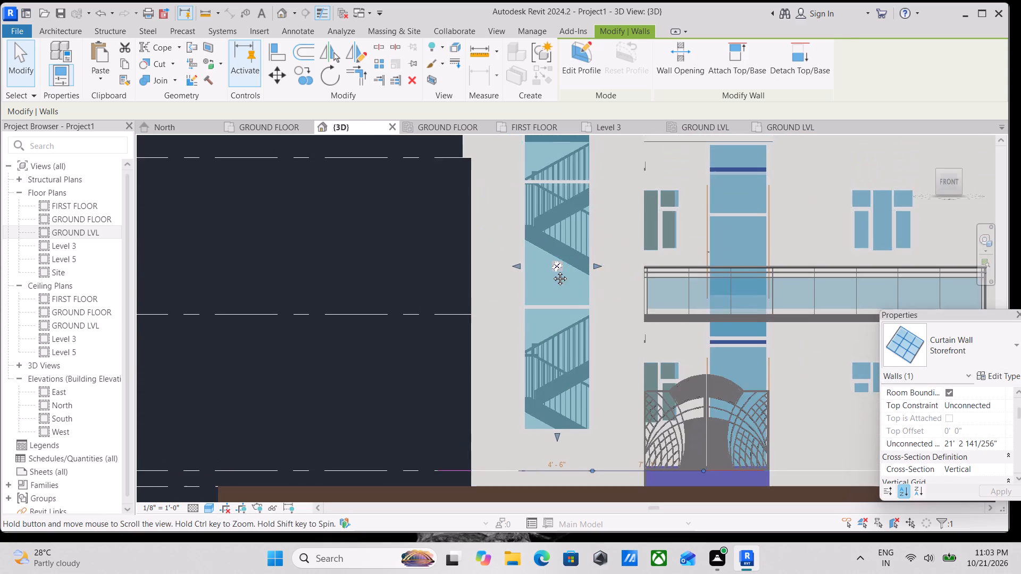
{"action": "middle_click_drag", "start_coordinate": [552, 271], "coordinate": [547, 246]}
{"action": "middle_click_drag", "start_coordinate": [558, 285], "coordinate": [556, 293]}
{"action": "scroll", "coordinate": [555, 245], "scroll_direction": "down", "scroll_amount": 1}
{"action": "middle_click_drag", "start_coordinate": [555, 245], "coordinate": [550, 289]}
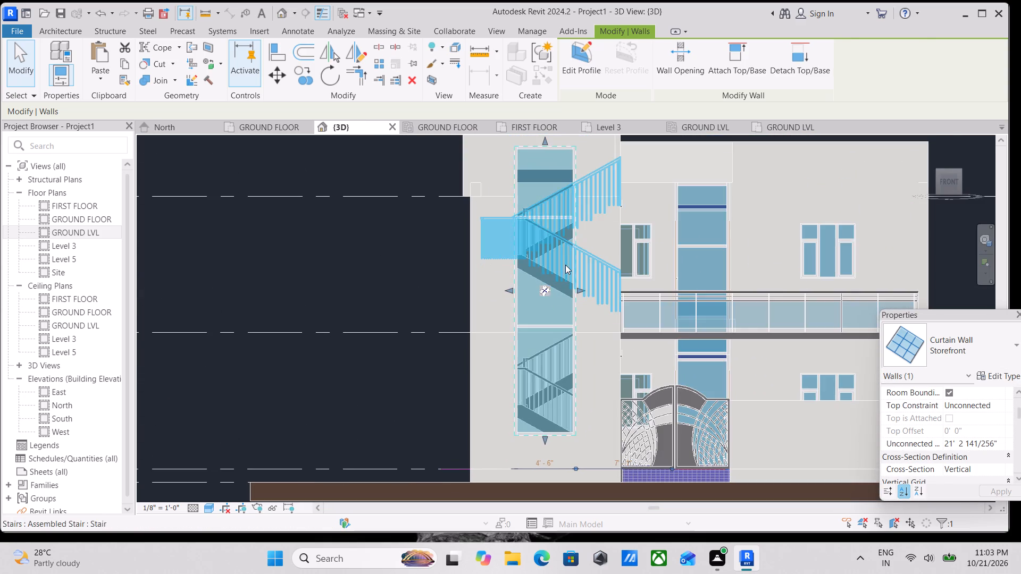
{"action": "middle_click_drag", "start_coordinate": [565, 265], "coordinate": [590, 202]}
{"action": "scroll", "coordinate": [590, 201], "scroll_direction": "down", "scroll_amount": 2}
{"action": "middle_click_drag", "start_coordinate": [589, 214], "coordinate": [584, 282]}
{"action": "middle_click_drag", "start_coordinate": [568, 292], "coordinate": [573, 203]}
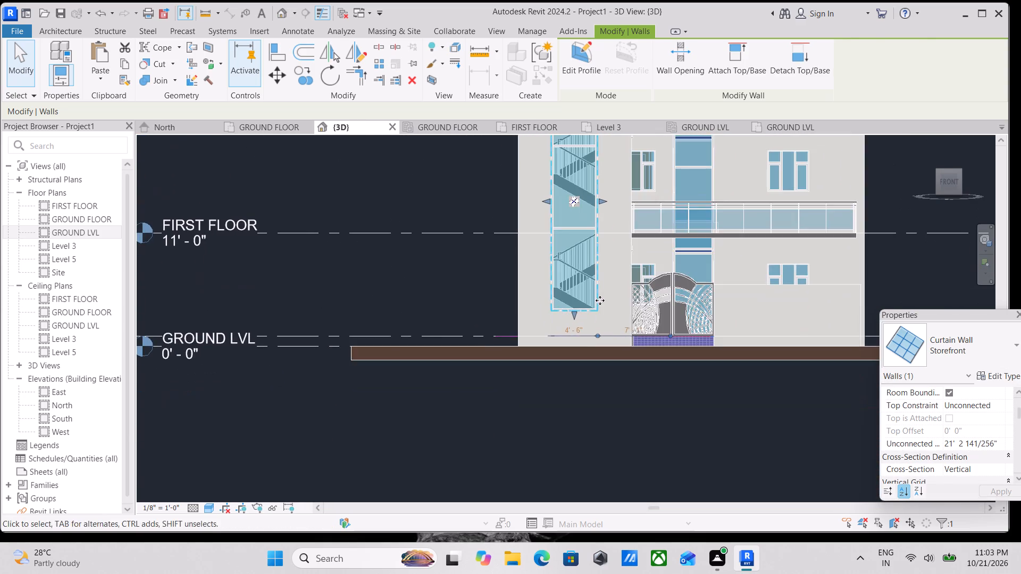
{"action": "scroll", "coordinate": [598, 309], "scroll_direction": "up", "scroll_amount": 9}
{"action": "left_click_drag", "start_coordinate": [576, 299], "coordinate": [576, 278]}
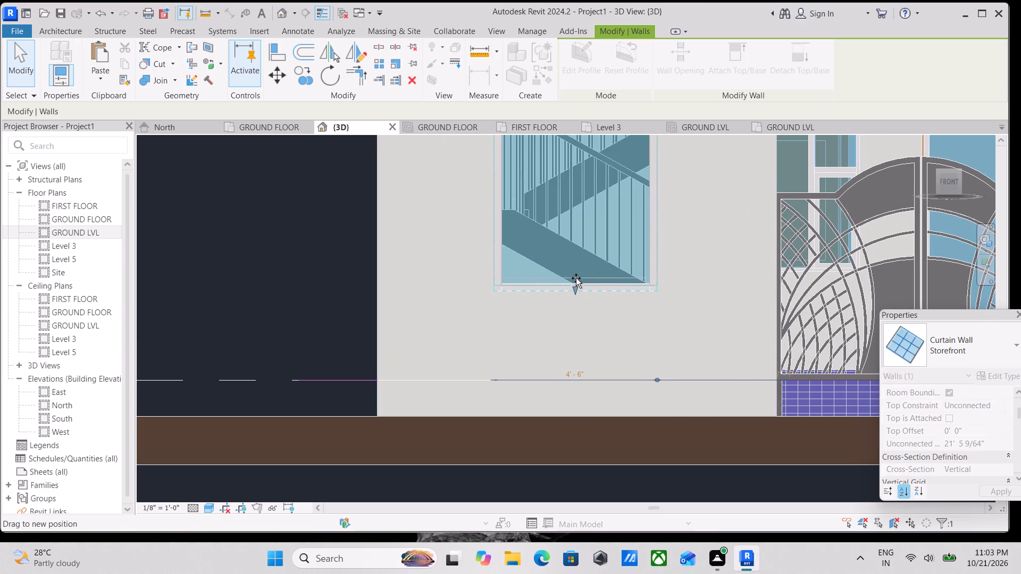
{"action": "left_click_drag", "start_coordinate": [576, 278], "coordinate": [577, 270]}
{"action": "scroll", "coordinate": [577, 270], "scroll_direction": "down", "scroll_amount": 3}
{"action": "middle_click_drag", "start_coordinate": [577, 270], "coordinate": [578, 329]}
{"action": "scroll", "coordinate": [574, 274], "scroll_direction": "down", "scroll_amount": 2}
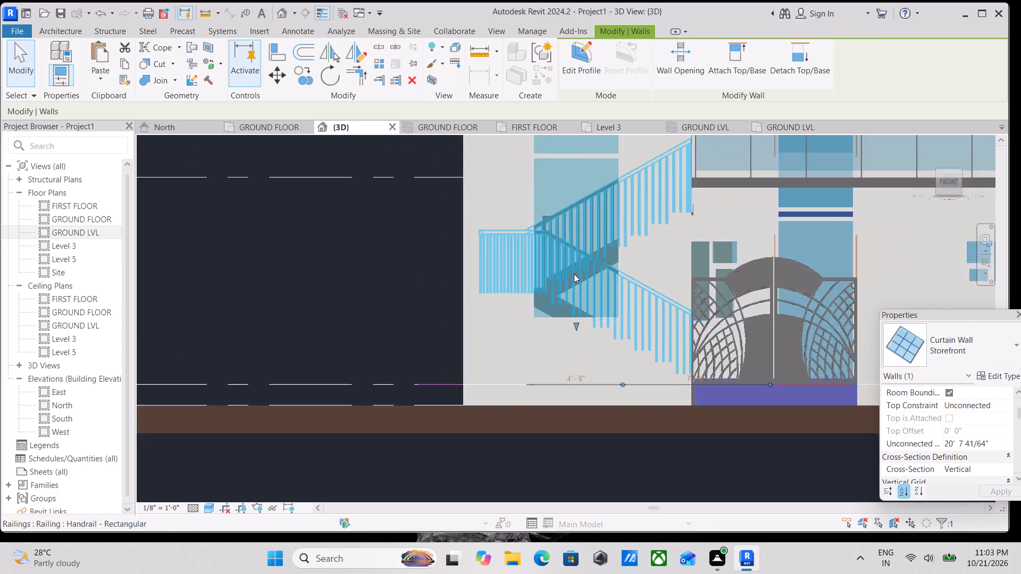
{"action": "scroll", "coordinate": [574, 274], "scroll_direction": "down", "scroll_amount": 1}
{"action": "middle_click_drag", "start_coordinate": [574, 274], "coordinate": [572, 306]}
{"action": "key", "text": "Escape"}
{"action": "scroll", "coordinate": [591, 230], "scroll_direction": "down", "scroll_amount": 1}
{"action": "middle_click_drag", "start_coordinate": [591, 230], "coordinate": [595, 302]}
{"action": "middle_click_drag", "start_coordinate": [587, 213], "coordinate": [579, 306]}
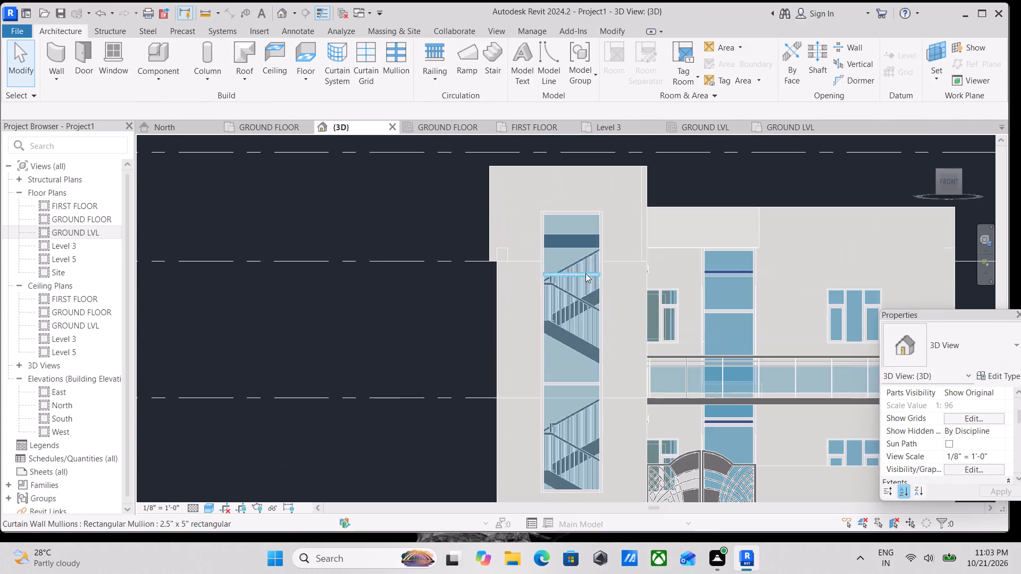
Add a horizontal Curtain Grid line across all segments at the midpoint of the staircase glazing panel between FIRST FLOOR and Level 3.
{"action": "scroll", "coordinate": [590, 248], "scroll_direction": "up", "scroll_amount": 2}
{"action": "scroll", "coordinate": [565, 303], "scroll_direction": "up", "scroll_amount": 2}
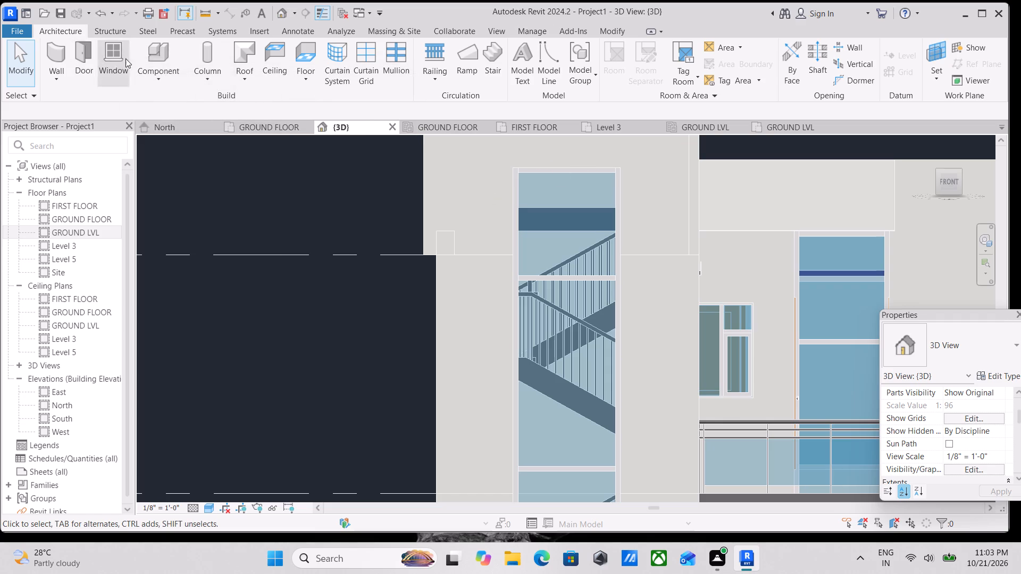
{"action": "left_click", "coordinate": [366, 58]}
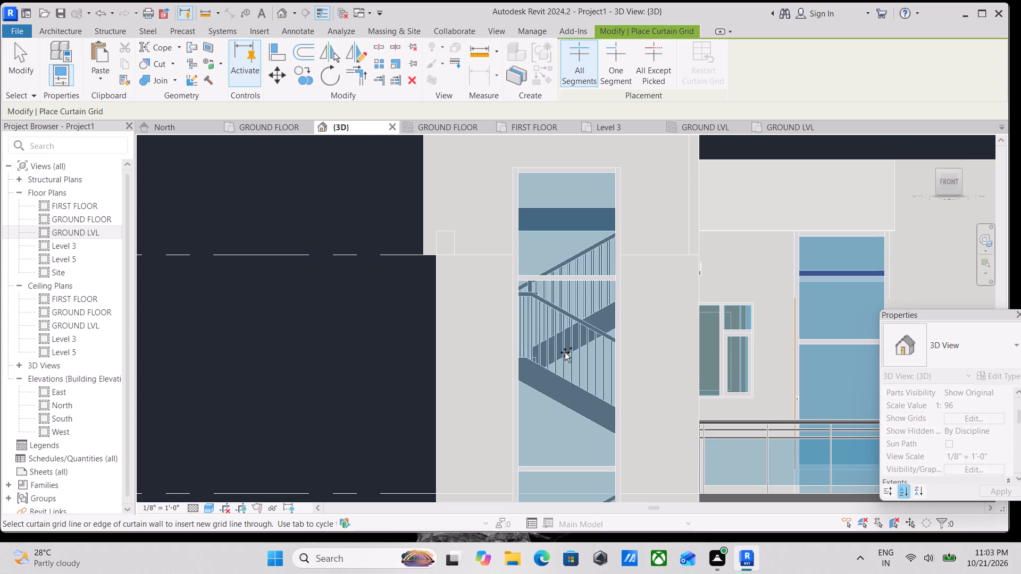
{"action": "scroll", "coordinate": [564, 353], "scroll_direction": "down", "scroll_amount": 3}
{"action": "middle_click_drag", "start_coordinate": [564, 353], "coordinate": [571, 305]}
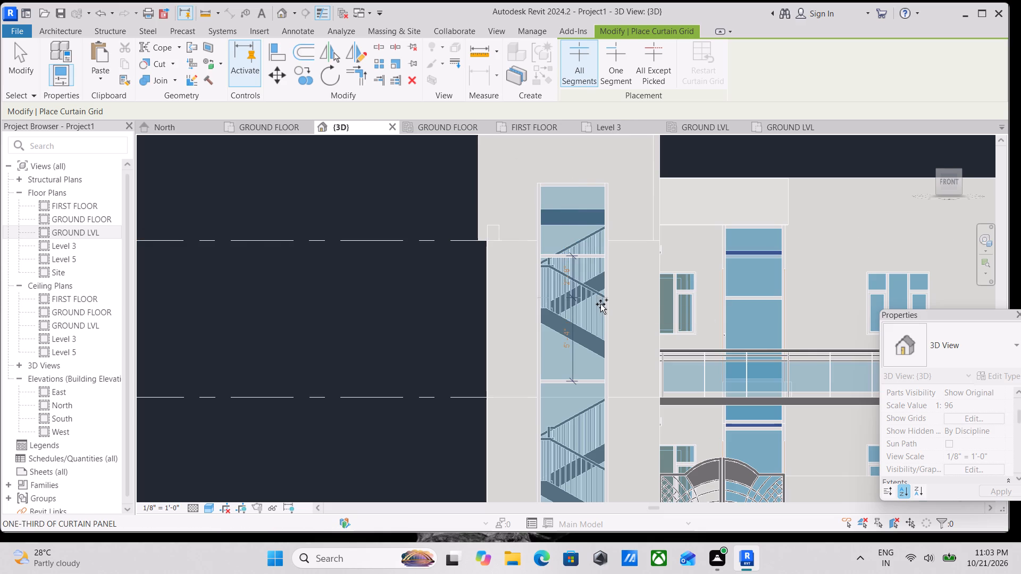
{"action": "scroll", "coordinate": [600, 304], "scroll_direction": "up", "scroll_amount": 3}
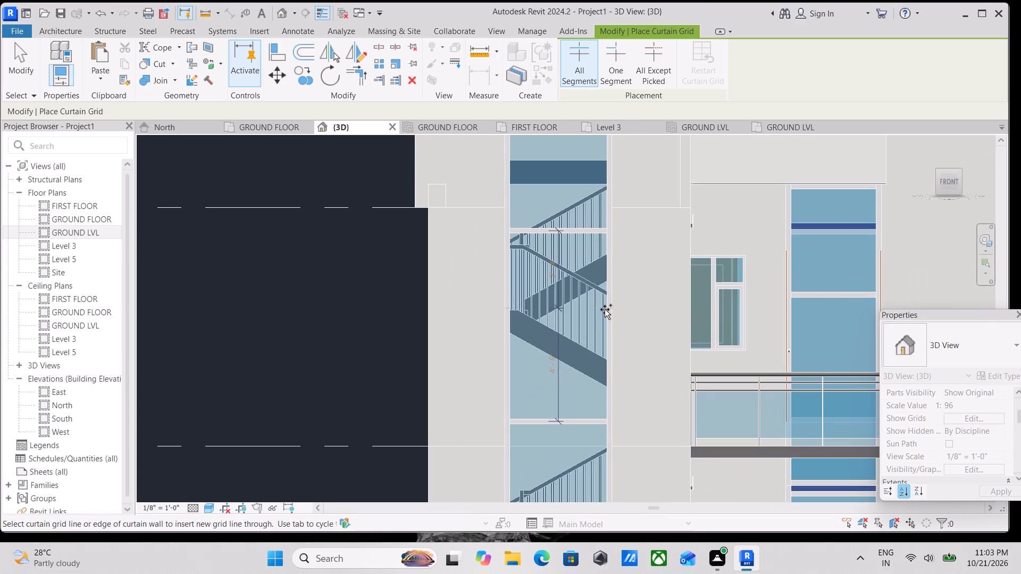
{"action": "scroll", "coordinate": [606, 318], "scroll_direction": "up", "scroll_amount": 2}
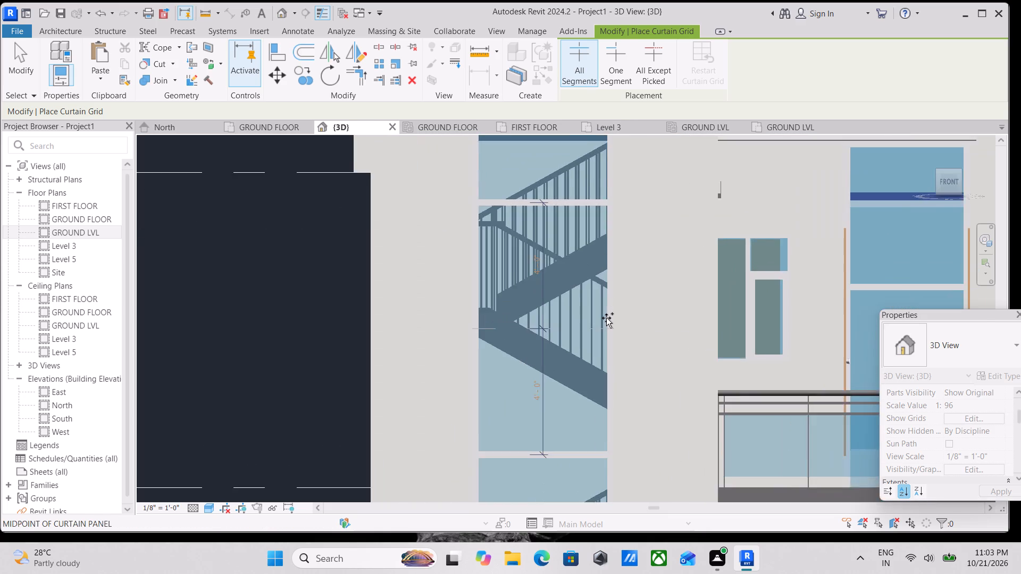
{"action": "scroll", "coordinate": [606, 318], "scroll_direction": "up", "scroll_amount": 1}
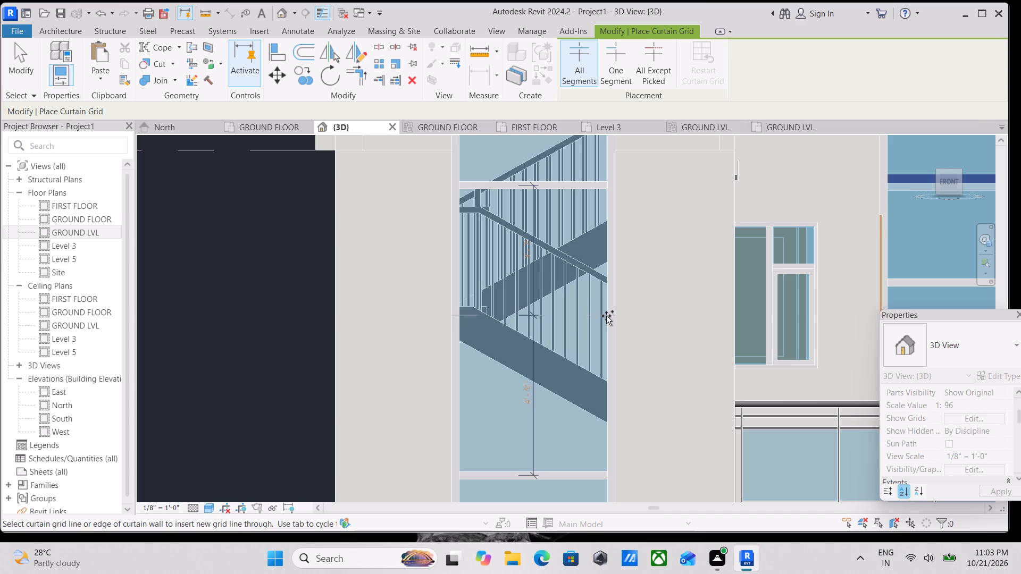
{"action": "scroll", "coordinate": [607, 324], "scroll_direction": "up", "scroll_amount": 1}
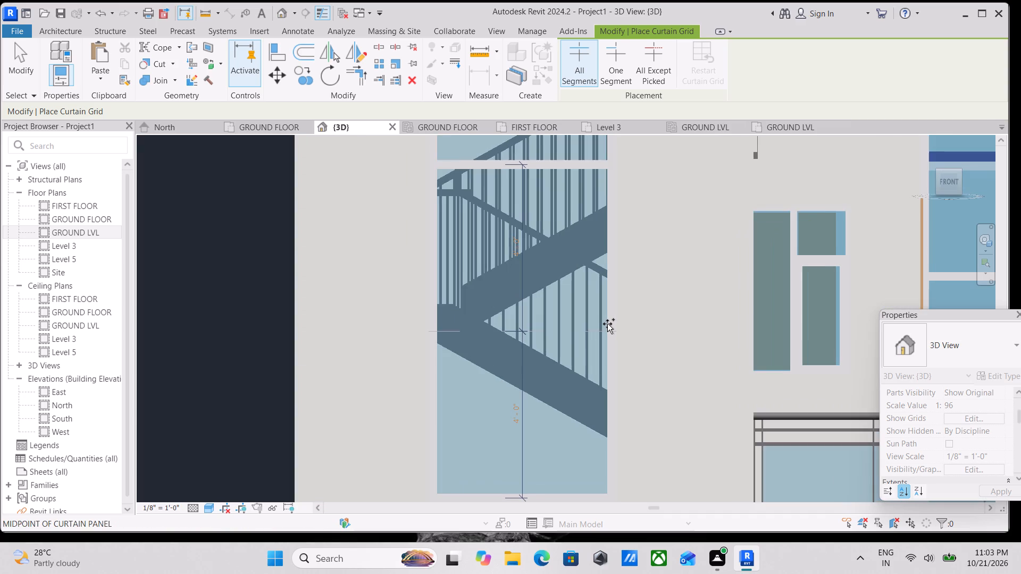
{"action": "scroll", "coordinate": [607, 324], "scroll_direction": "up", "scroll_amount": 3}
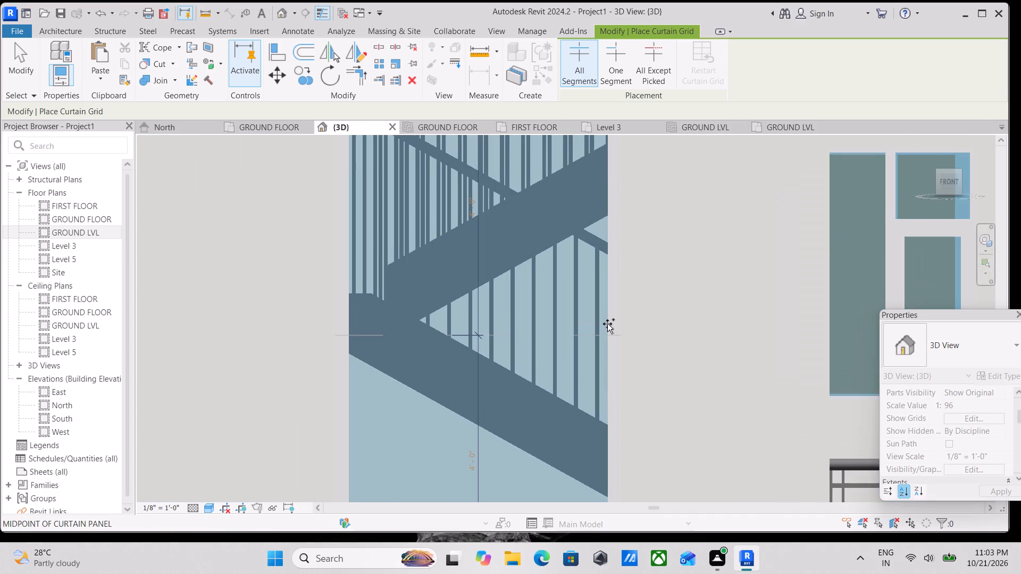
{"action": "scroll", "coordinate": [607, 324], "scroll_direction": "down", "scroll_amount": 2}
{"action": "left_click", "coordinate": [607, 324]}
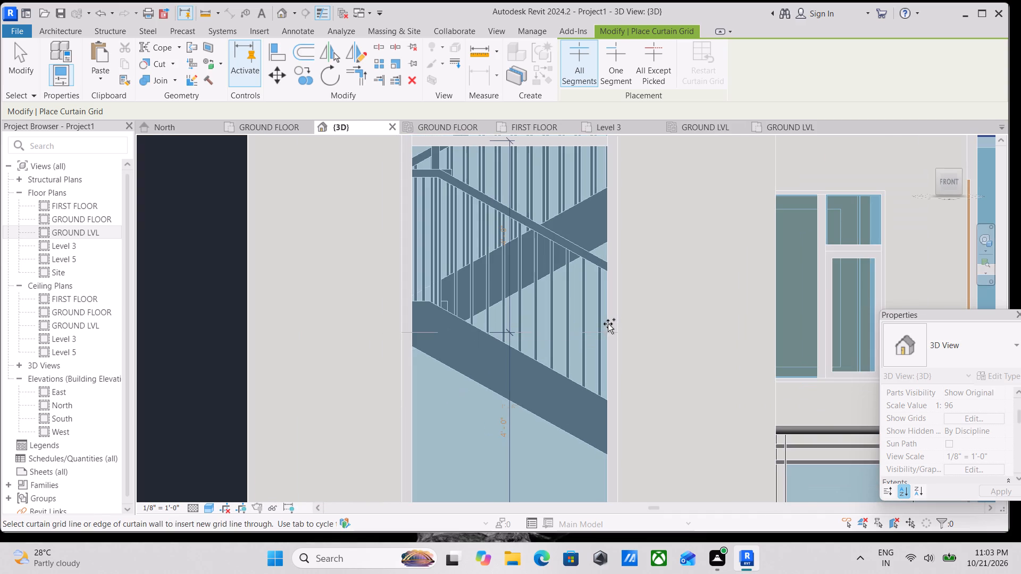
{"action": "scroll", "coordinate": [608, 322], "scroll_direction": "down", "scroll_amount": 2}
{"action": "middle_click_drag", "start_coordinate": [608, 322], "coordinate": [654, 238]}
{"action": "scroll", "coordinate": [654, 238], "scroll_direction": "down", "scroll_amount": 4}
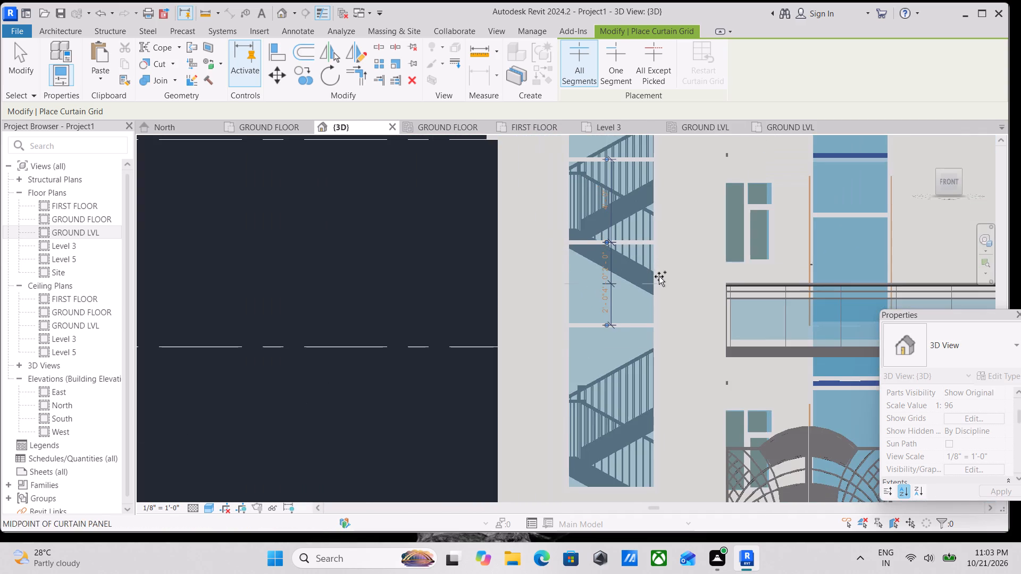
Add a horizontal Curtain Grid line across all segments at the midpoint of the lowest staircase glazing panel.
{"action": "middle_click_drag", "start_coordinate": [659, 276], "coordinate": [649, 176]}
{"action": "scroll", "coordinate": [645, 297], "scroll_direction": "up", "scroll_amount": 2}
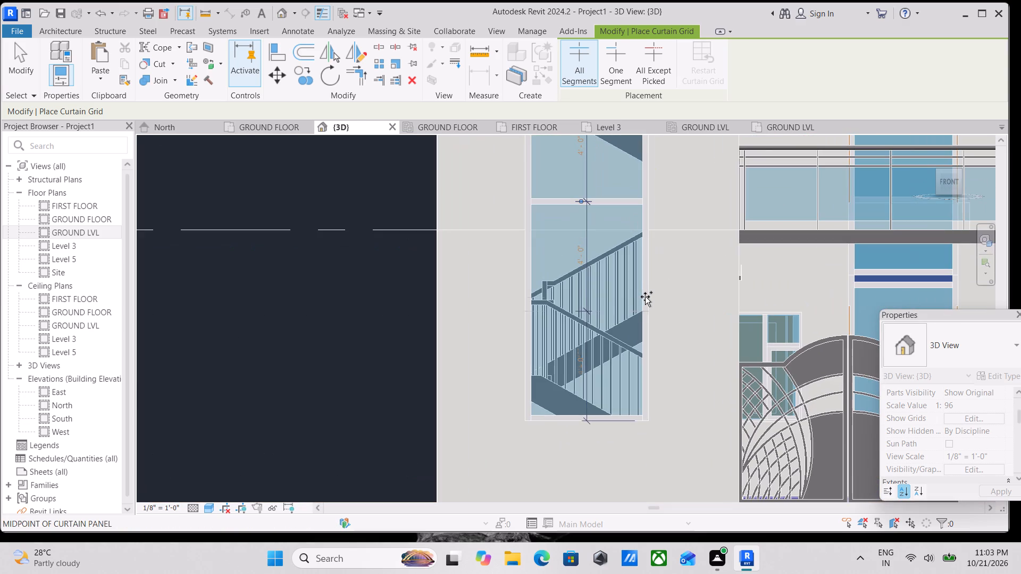
{"action": "left_click", "coordinate": [644, 300]}
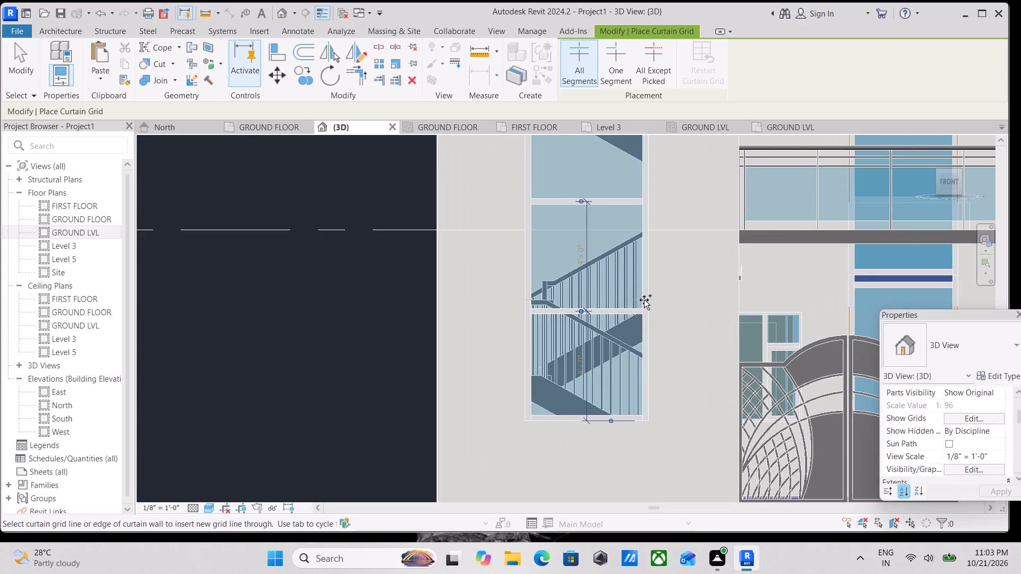
{"action": "scroll", "coordinate": [629, 262], "scroll_direction": "down", "scroll_amount": 1}
{"action": "middle_click_drag", "start_coordinate": [628, 263], "coordinate": [639, 326]}
{"action": "scroll", "coordinate": [637, 257], "scroll_direction": "down", "scroll_amount": 2}
{"action": "middle_click_drag", "start_coordinate": [637, 257], "coordinate": [640, 337]}
{"action": "scroll", "coordinate": [643, 213], "scroll_direction": "down", "scroll_amount": 2}
{"action": "middle_click_drag", "start_coordinate": [643, 214], "coordinate": [652, 308]}
{"action": "scroll", "coordinate": [659, 201], "scroll_direction": "down", "scroll_amount": 4}
{"action": "key", "text": "Escape"}
{"action": "scroll", "coordinate": [659, 303], "scroll_direction": "down", "scroll_amount": 2}
{"action": "key", "text": "Escape"}
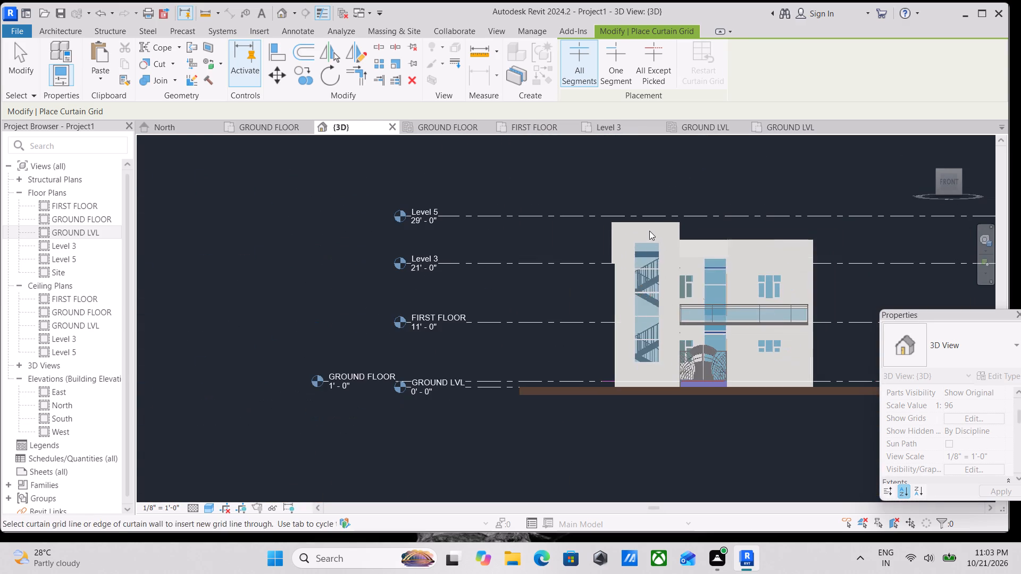
{"action": "scroll", "coordinate": [649, 231], "scroll_direction": "up", "scroll_amount": 3}
{"action": "key", "text": "Escape"}
Examine the staircase tower's glazing, parapet and front facade from an angled 3D view.
{"action": "scroll", "coordinate": [650, 233], "scroll_direction": "down", "scroll_amount": 3}
{"action": "middle_click_drag", "start_coordinate": [598, 273], "coordinate": [650, 331], "text": "shift"}
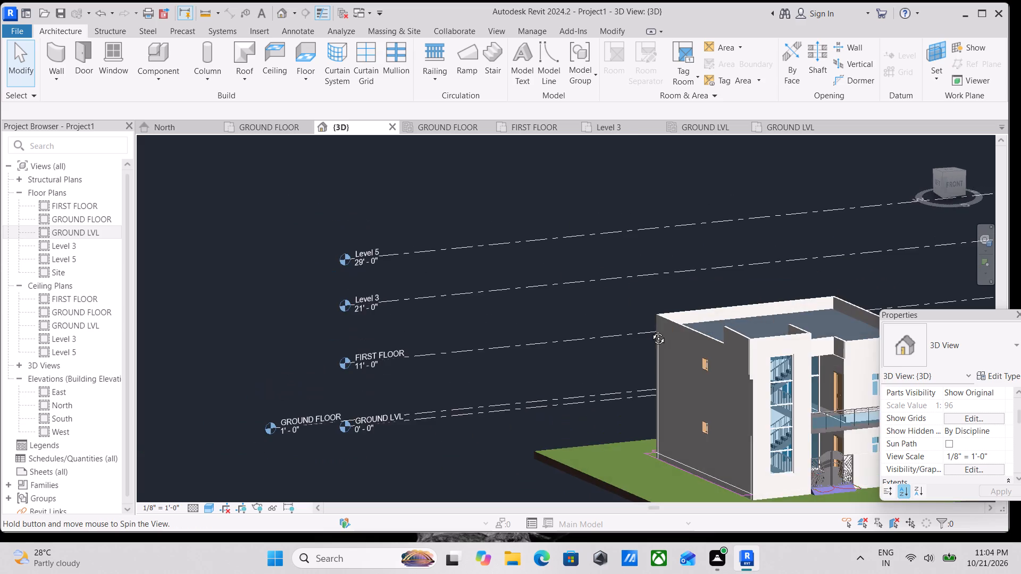
{"action": "middle_click_drag", "start_coordinate": [650, 331], "coordinate": [640, 335], "text": "shift"}
{"action": "scroll", "coordinate": [734, 368], "scroll_direction": "up", "scroll_amount": 2}
{"action": "scroll", "coordinate": [734, 284], "scroll_direction": "up", "scroll_amount": 2}
{"action": "key", "text": "Escape"}
{"action": "scroll", "coordinate": [732, 377], "scroll_direction": "up", "scroll_amount": 3}
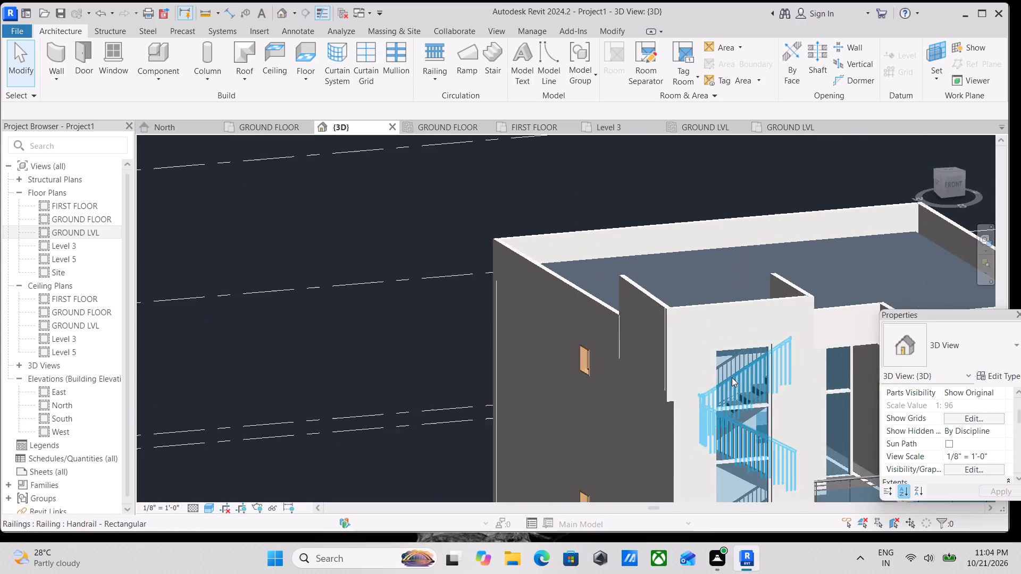
{"action": "scroll", "coordinate": [732, 377], "scroll_direction": "up", "scroll_amount": 7}
{"action": "key", "text": "Escape"}
{"action": "middle_click_drag", "start_coordinate": [672, 307], "coordinate": [625, 289]}
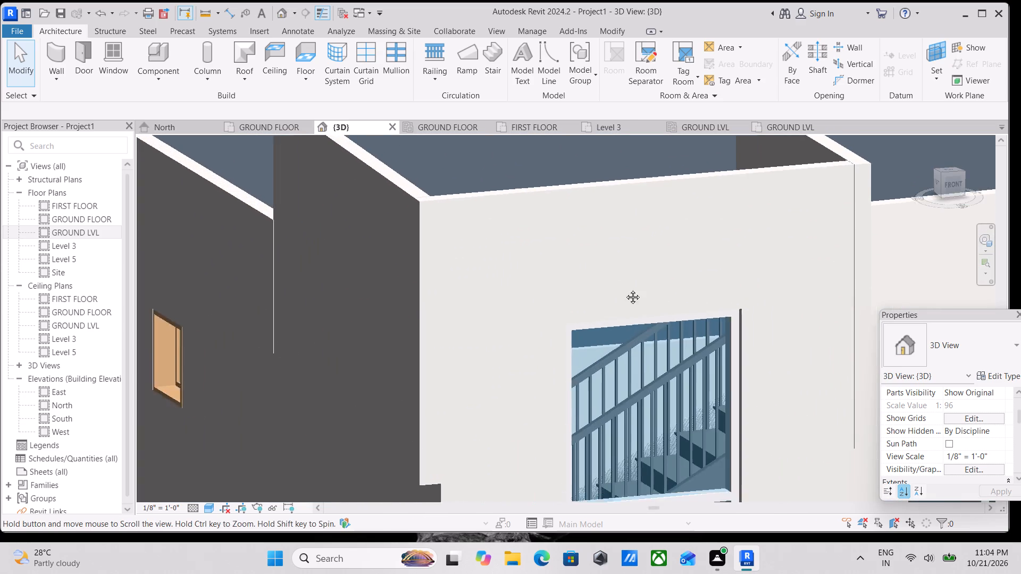
{"action": "middle_click_drag", "start_coordinate": [625, 289], "coordinate": [601, 283]}
{"action": "scroll", "coordinate": [520, 307], "scroll_direction": "up", "scroll_amount": 3}
{"action": "scroll", "coordinate": [522, 307], "scroll_direction": "down", "scroll_amount": 10}
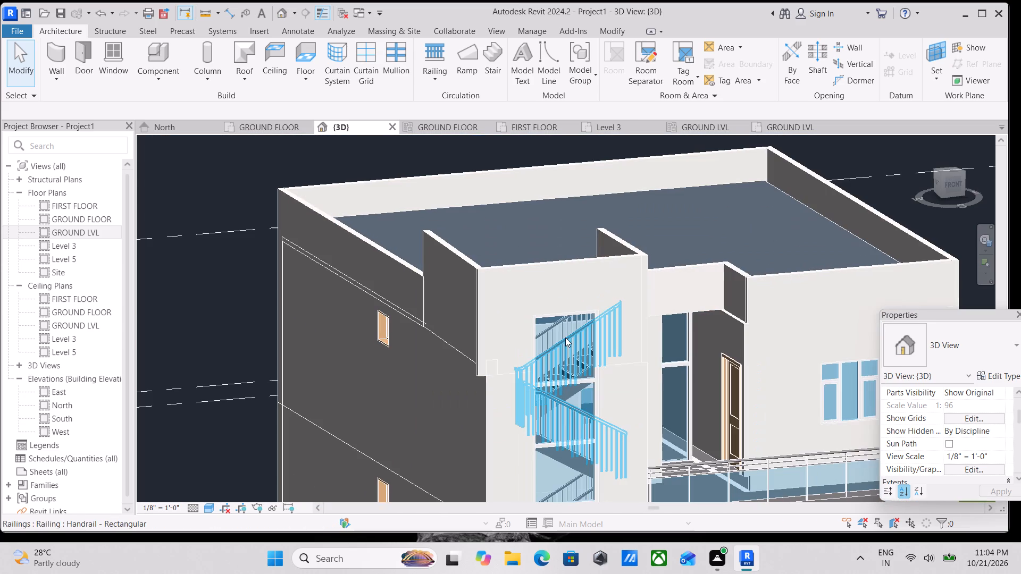
{"action": "scroll", "coordinate": [634, 369], "scroll_direction": "down", "scroll_amount": 4}
{"action": "scroll", "coordinate": [716, 407], "scroll_direction": "down", "scroll_amount": 1}
{"action": "middle_click_drag", "start_coordinate": [712, 395], "coordinate": [657, 244]}
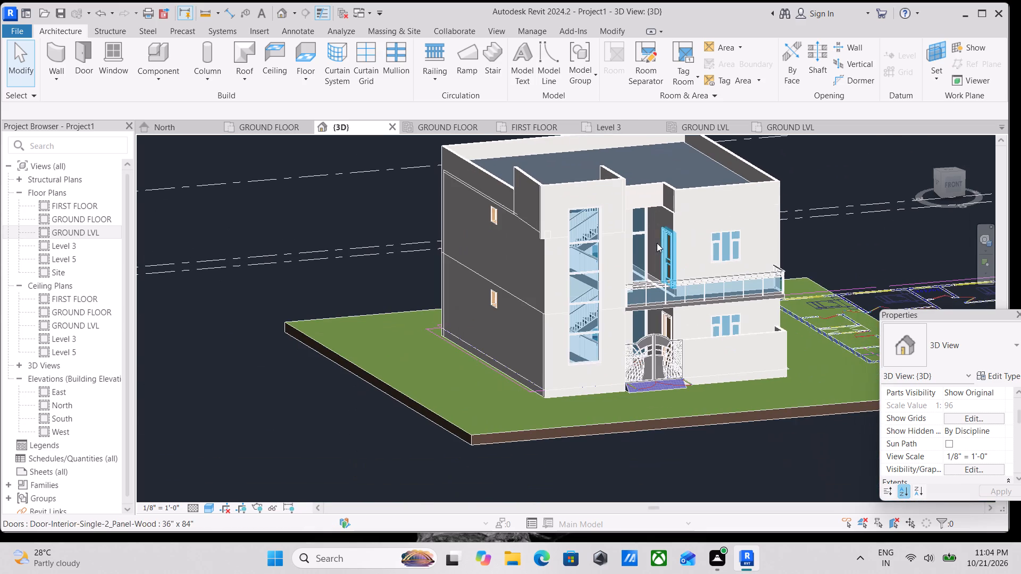
{"action": "scroll", "coordinate": [567, 264], "scroll_direction": "up", "scroll_amount": 2}
{"action": "middle_click_drag", "start_coordinate": [607, 249], "coordinate": [600, 316]}
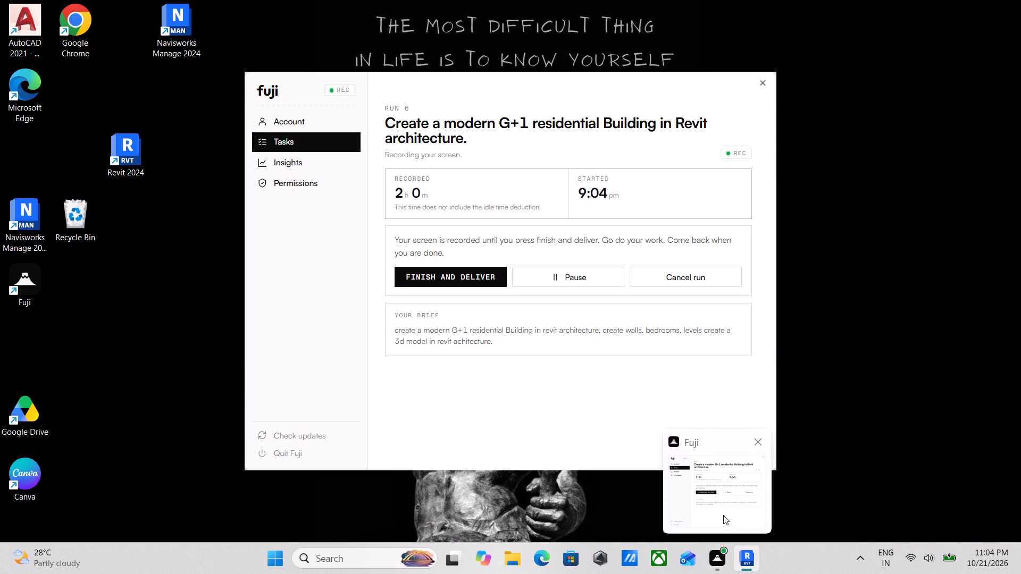
{"action": "scroll", "coordinate": [679, 269], "scroll_direction": "up", "scroll_amount": 3}
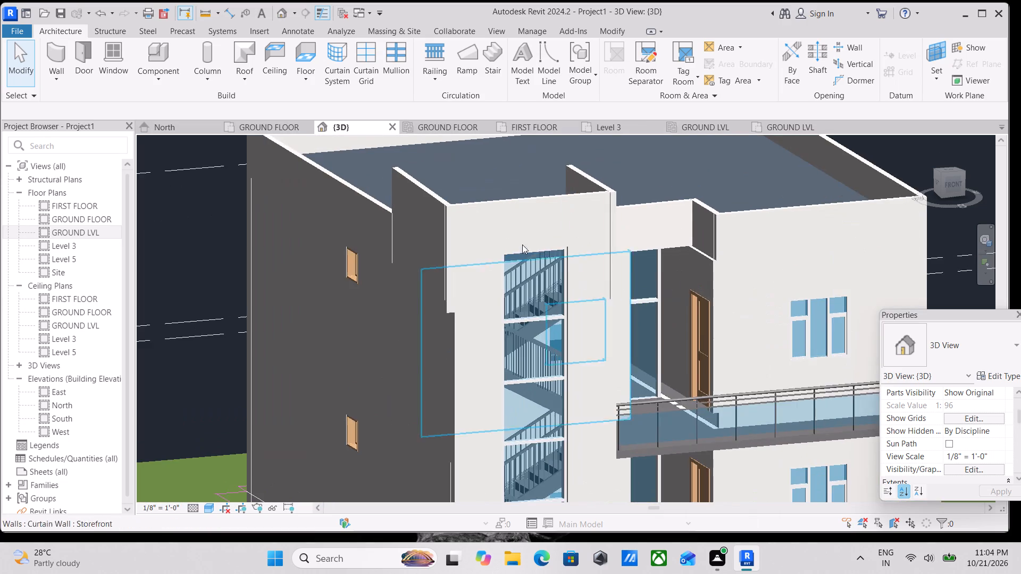
{"action": "scroll", "coordinate": [493, 214], "scroll_direction": "up", "scroll_amount": 5}
{"action": "scroll", "coordinate": [683, 224], "scroll_direction": "down", "scroll_amount": 2}
{"action": "middle_click_drag", "start_coordinate": [683, 224], "coordinate": [631, 252]}
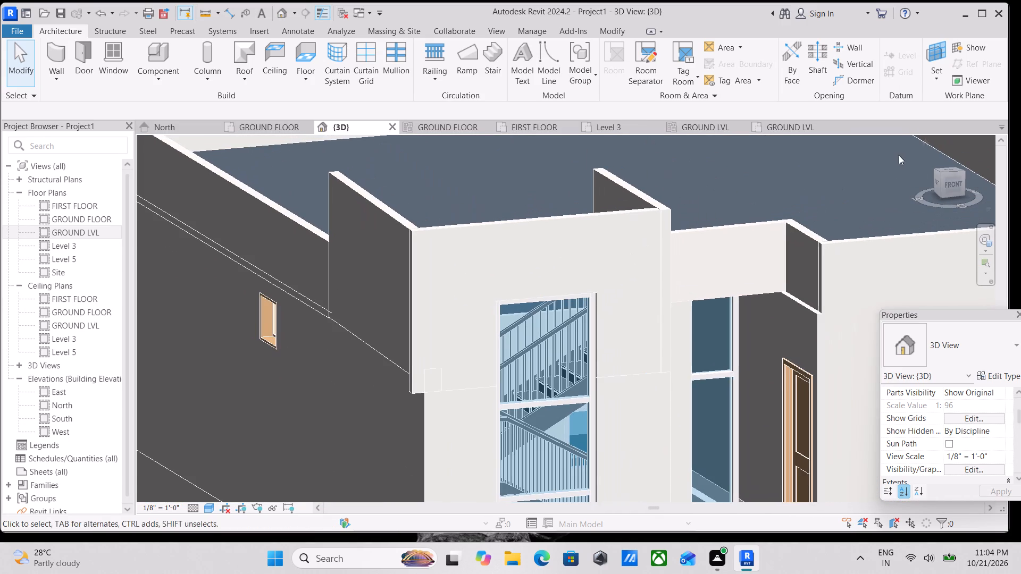
From the front 3D view, start an in-place model in the Generic Models category, keeping the default name.
{"action": "left_click", "coordinate": [950, 182]}
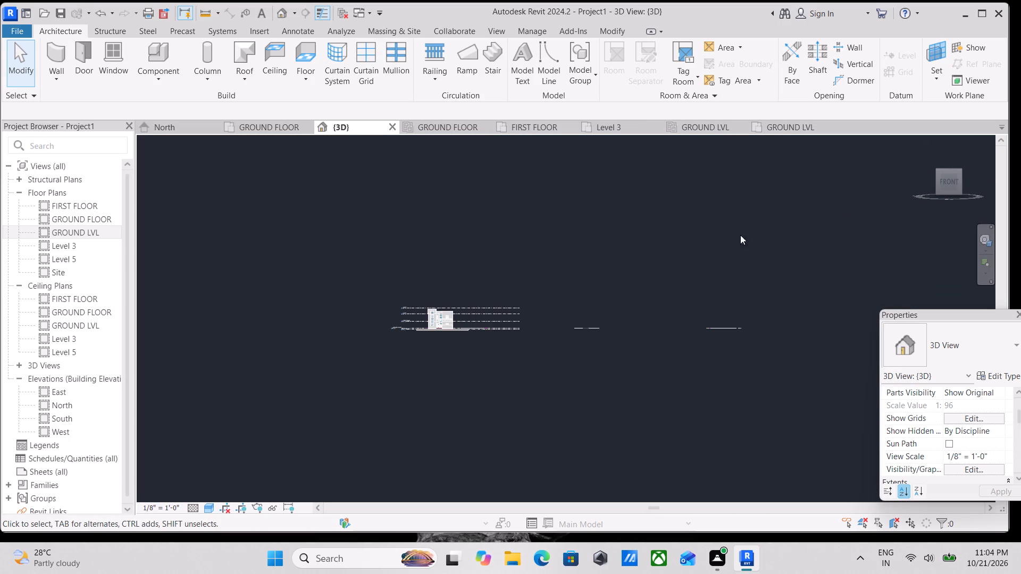
{"action": "scroll", "coordinate": [639, 272], "scroll_direction": "up", "scroll_amount": 19}
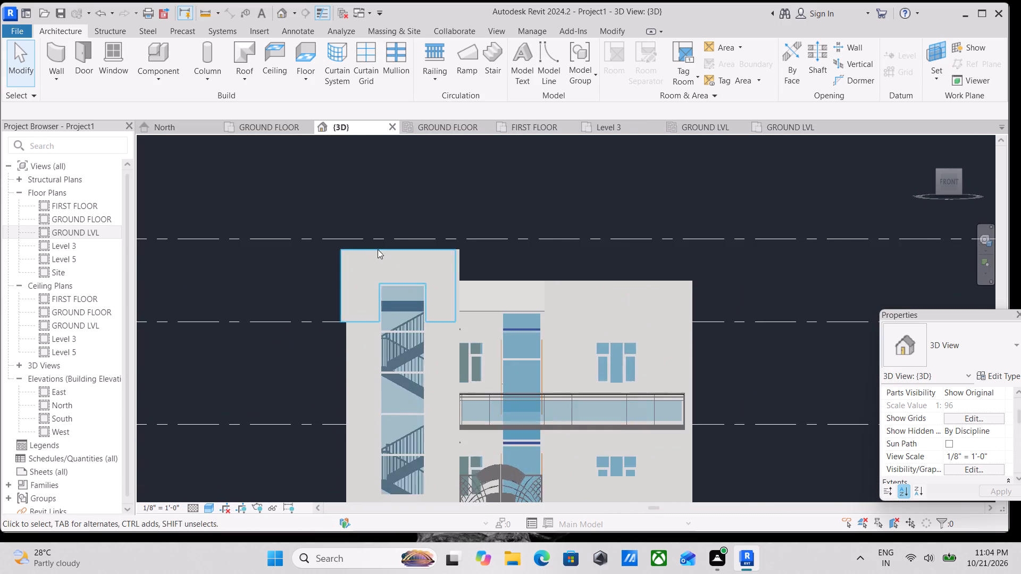
{"action": "scroll", "coordinate": [378, 249], "scroll_direction": "up", "scroll_amount": 1}
{"action": "middle_click_drag", "start_coordinate": [381, 251], "coordinate": [488, 292]}
{"action": "middle_click_drag", "start_coordinate": [546, 334], "coordinate": [552, 317]}
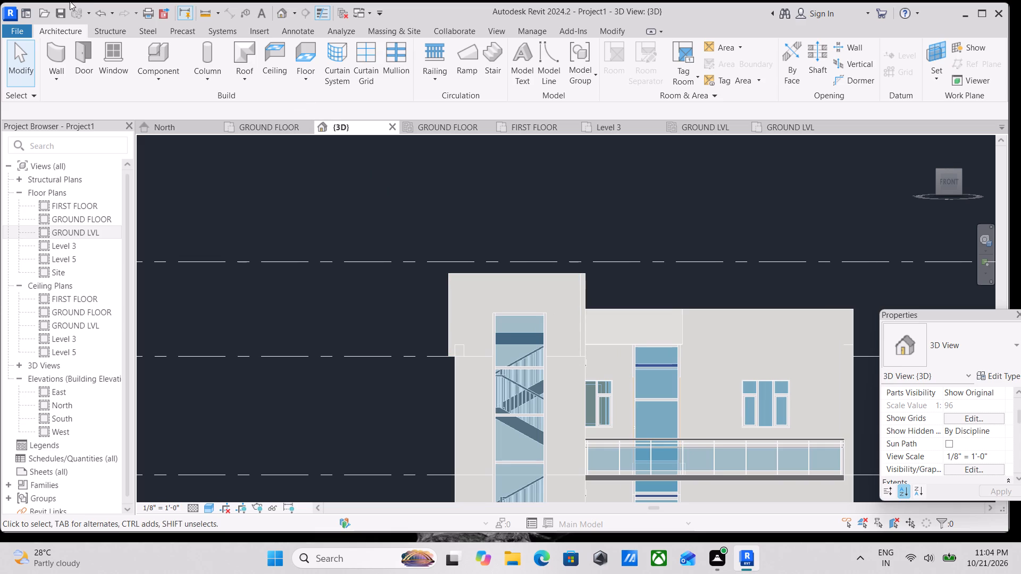
{"action": "left_click", "coordinate": [64, 31]}
{"action": "left_click", "coordinate": [154, 77]}
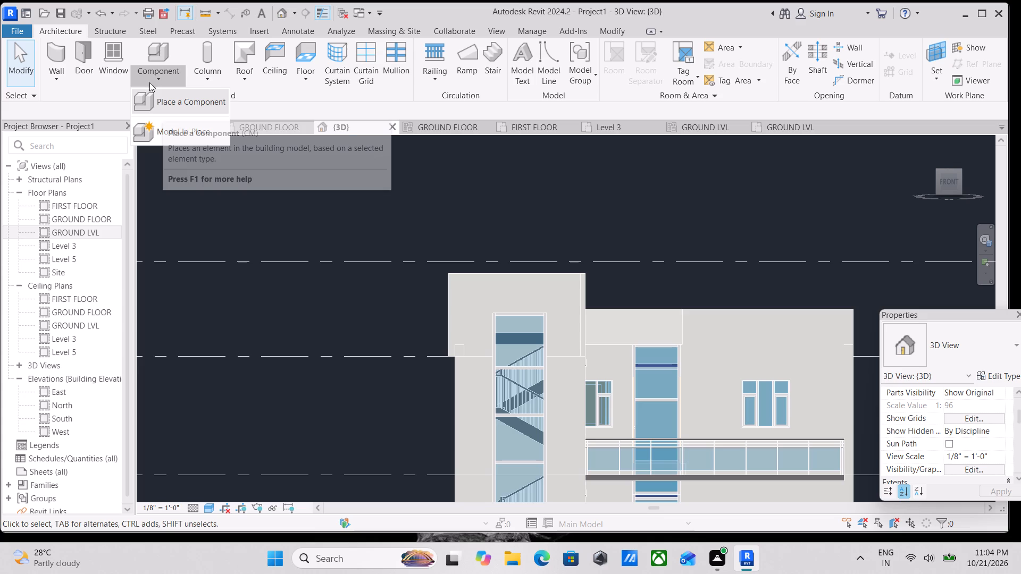
{"action": "left_click", "coordinate": [159, 133]}
{"action": "scroll", "coordinate": [413, 242], "scroll_direction": "down", "scroll_amount": 4}
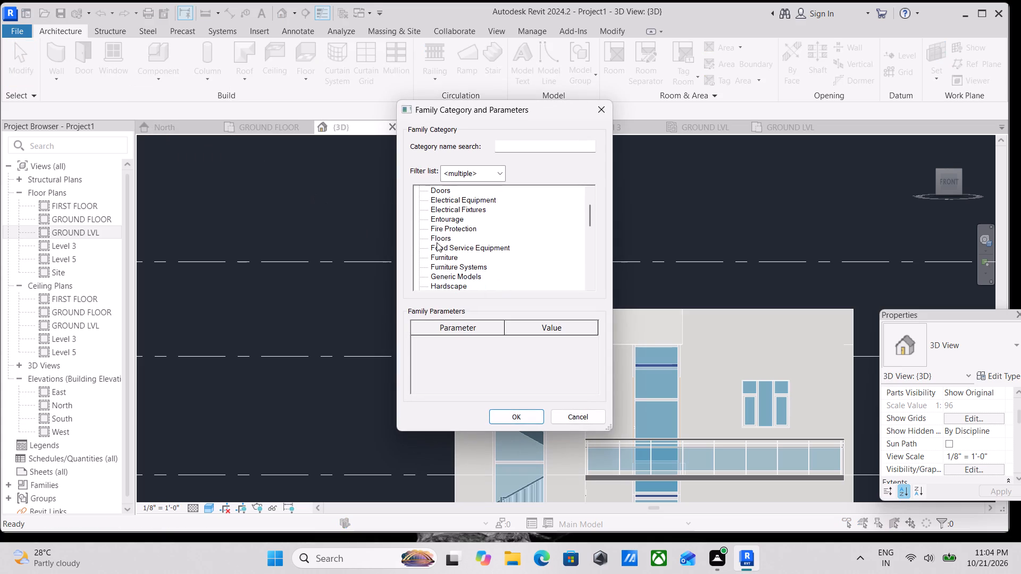
{"action": "scroll", "coordinate": [451, 244], "scroll_direction": "down", "scroll_amount": 2}
{"action": "left_click", "coordinate": [479, 259]}
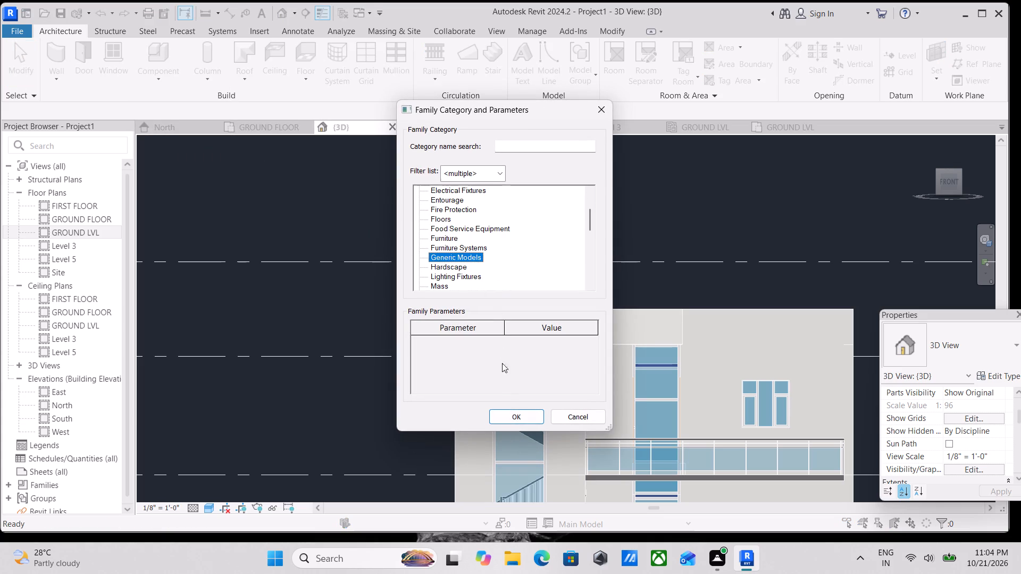
{"action": "left_click", "coordinate": [519, 408]}
{"action": "left_click", "coordinate": [520, 415]}
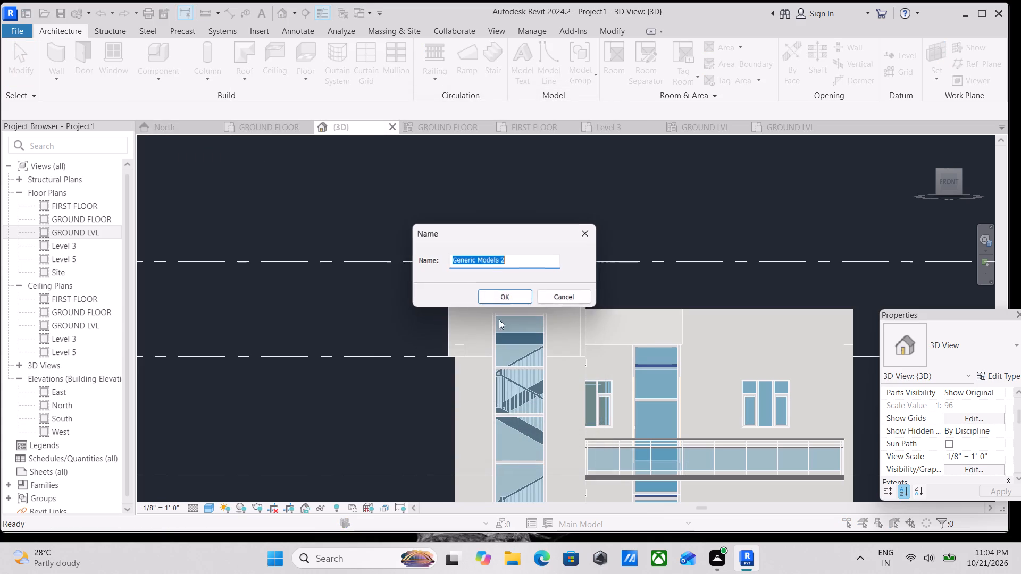
{"action": "left_click", "coordinate": [495, 293]}
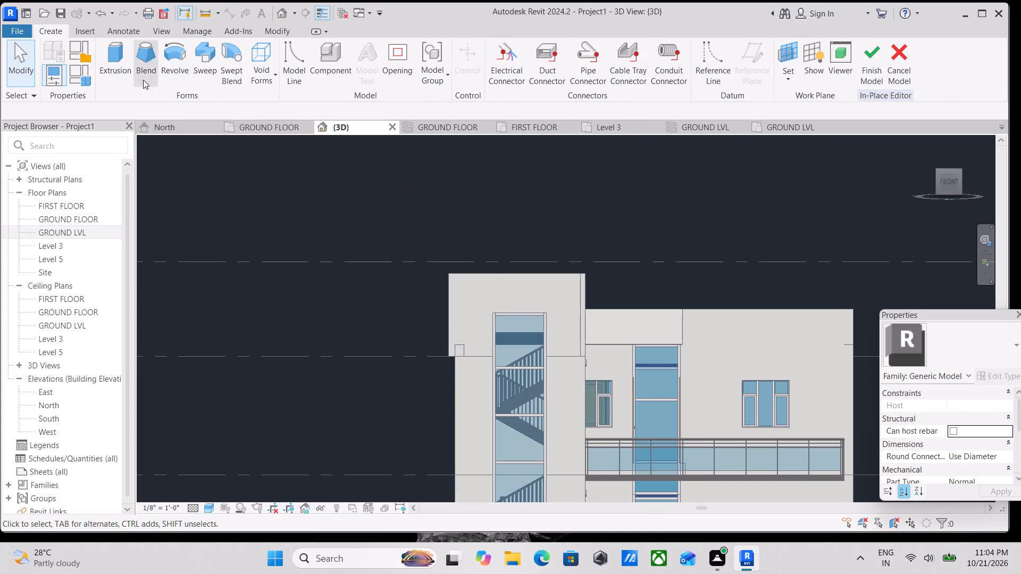
Start a solid Extrusion and set its work plane to the front face of the staircase's outer wall.
{"action": "left_click", "coordinate": [114, 64]}
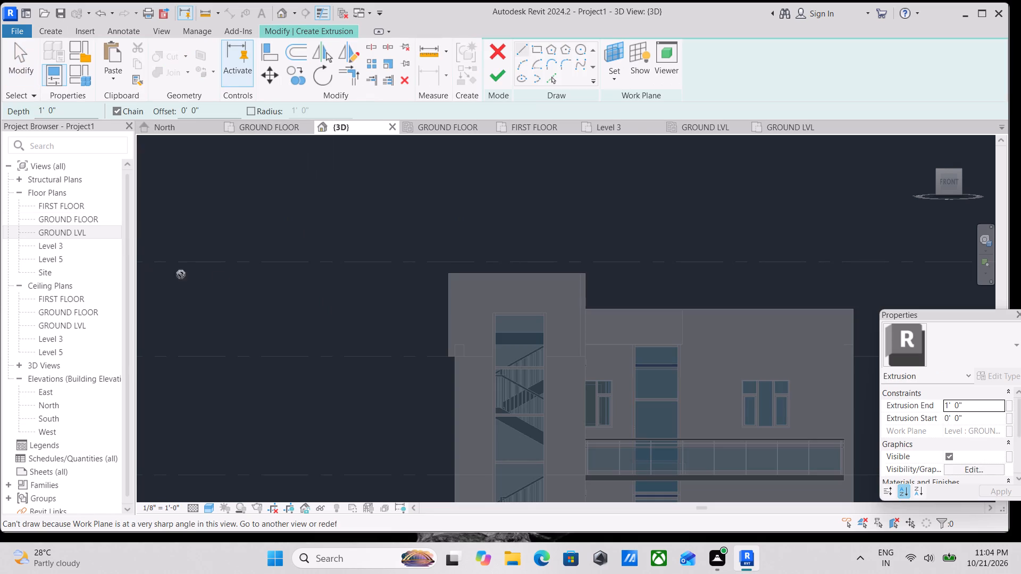
{"action": "left_click", "coordinate": [539, 46]}
{"action": "scroll", "coordinate": [489, 315], "scroll_direction": "up", "scroll_amount": 3}
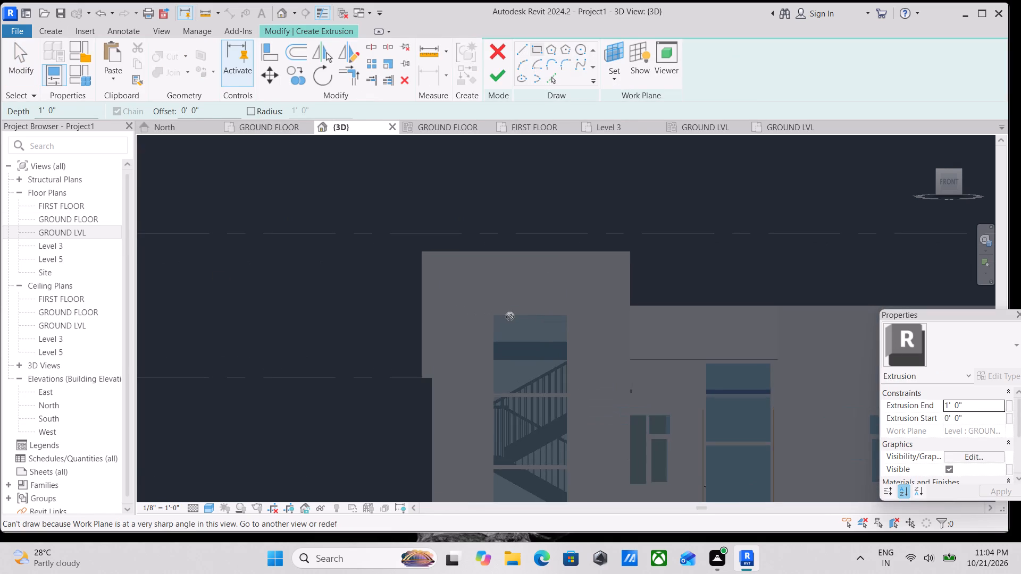
{"action": "scroll", "coordinate": [511, 295], "scroll_direction": "down", "scroll_amount": 6}
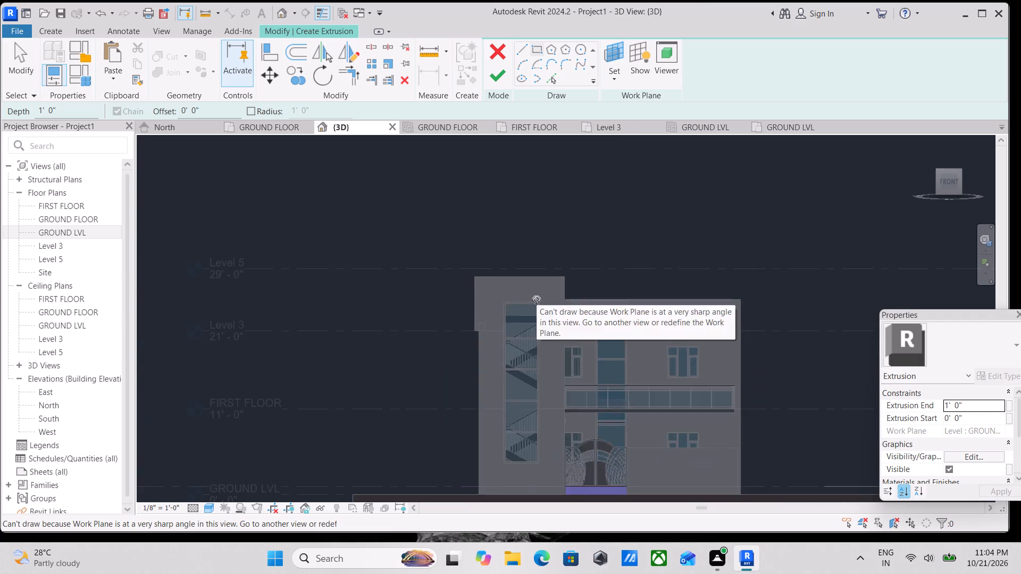
{"action": "middle_click_drag", "start_coordinate": [536, 300], "coordinate": [492, 359], "text": "shift"}
{"action": "scroll", "coordinate": [615, 379], "scroll_direction": "up", "scroll_amount": 7}
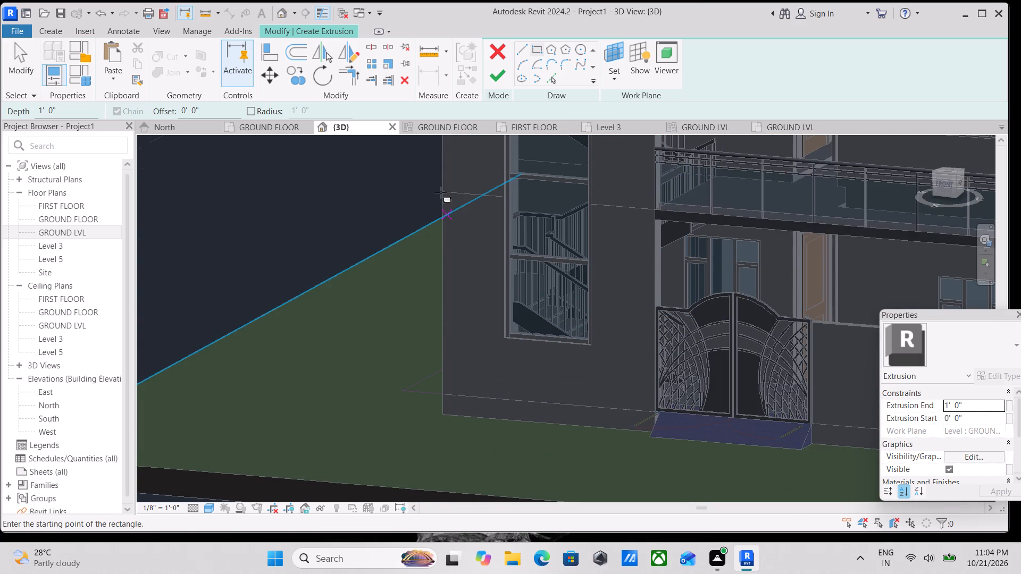
{"action": "scroll", "coordinate": [462, 288], "scroll_direction": "down", "scroll_amount": 5}
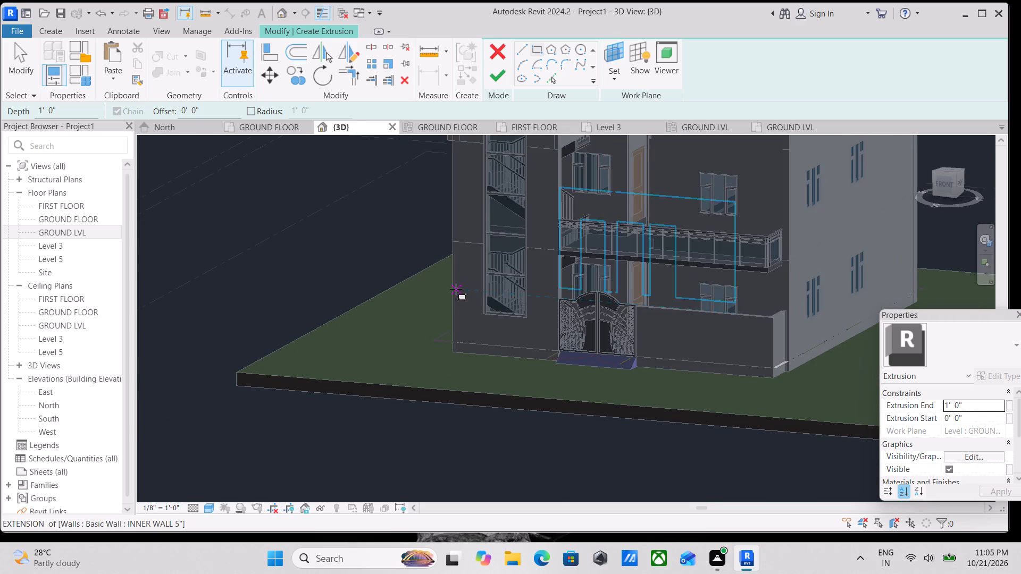
{"action": "middle_click_drag", "start_coordinate": [456, 289], "coordinate": [523, 325], "text": "shift"}
{"action": "left_click", "coordinate": [622, 83]}
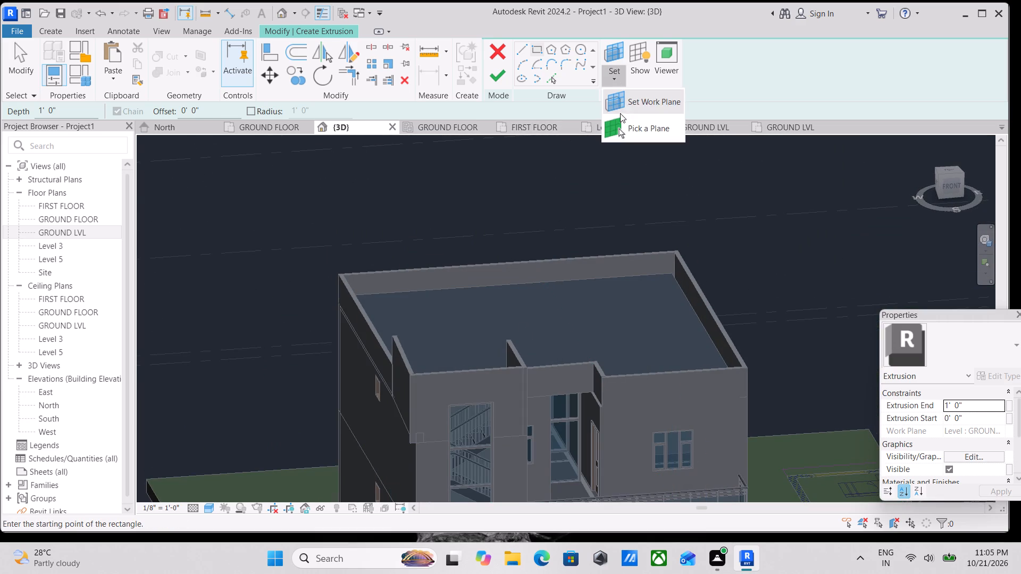
{"action": "left_click", "coordinate": [621, 120]}
{"action": "scroll", "coordinate": [533, 221], "scroll_direction": "down", "scroll_amount": 1}
{"action": "middle_click_drag", "start_coordinate": [530, 222], "coordinate": [422, 90]}
{"action": "scroll", "coordinate": [412, 326], "scroll_direction": "down", "scroll_amount": 1}
{"action": "middle_click_drag", "start_coordinate": [416, 330], "coordinate": [406, 251]}
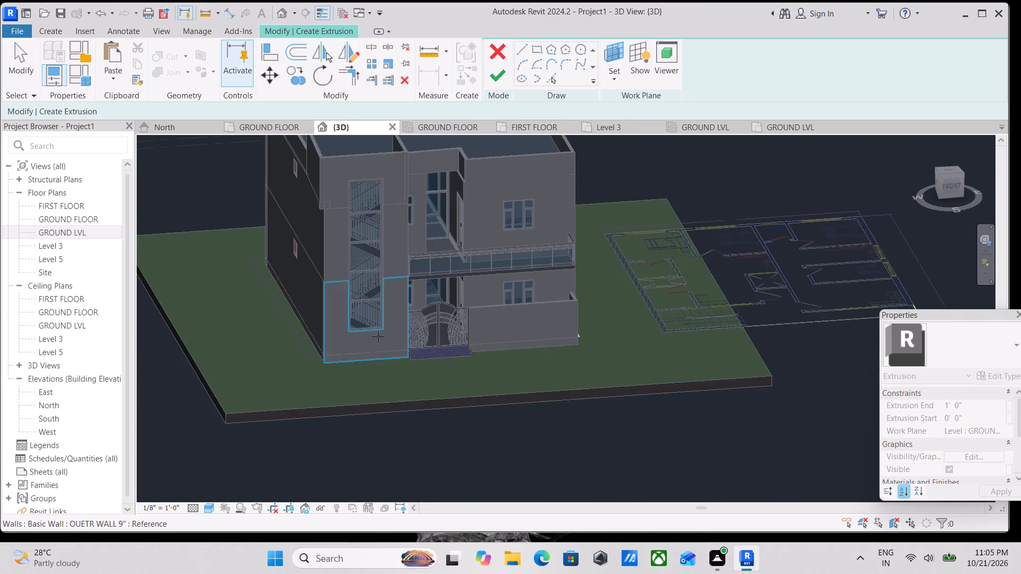
{"action": "scroll", "coordinate": [352, 379], "scroll_direction": "up", "scroll_amount": 2}
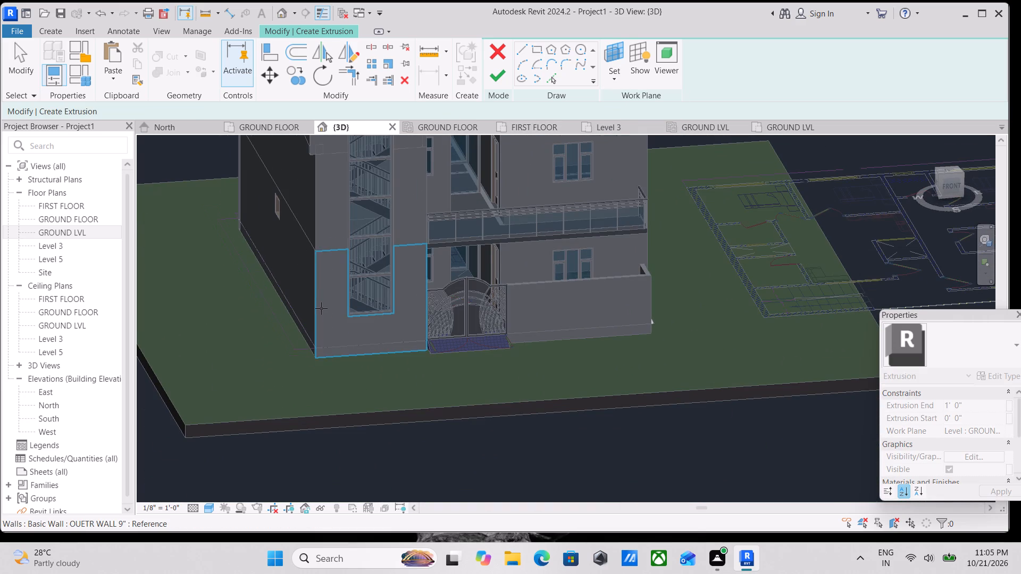
{"action": "scroll", "coordinate": [321, 308], "scroll_direction": "up", "scroll_amount": 3}
{"action": "left_click", "coordinate": [316, 301]}
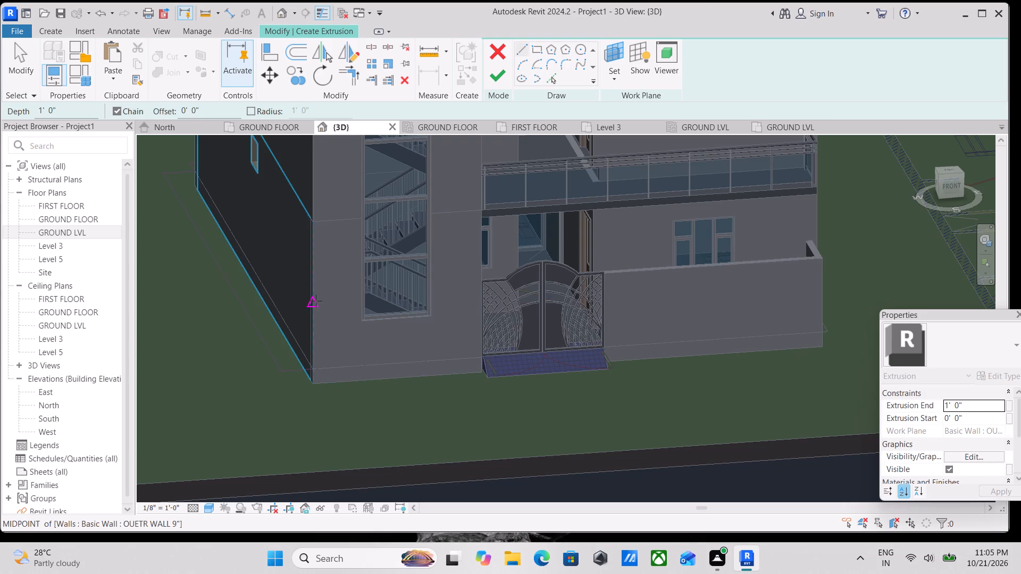
Sketch a rectangle tracing the staircase glazing opening, from its bottom corner to the diagonally opposite top corner.
{"action": "scroll", "coordinate": [366, 332], "scroll_direction": "up", "scroll_amount": 3}
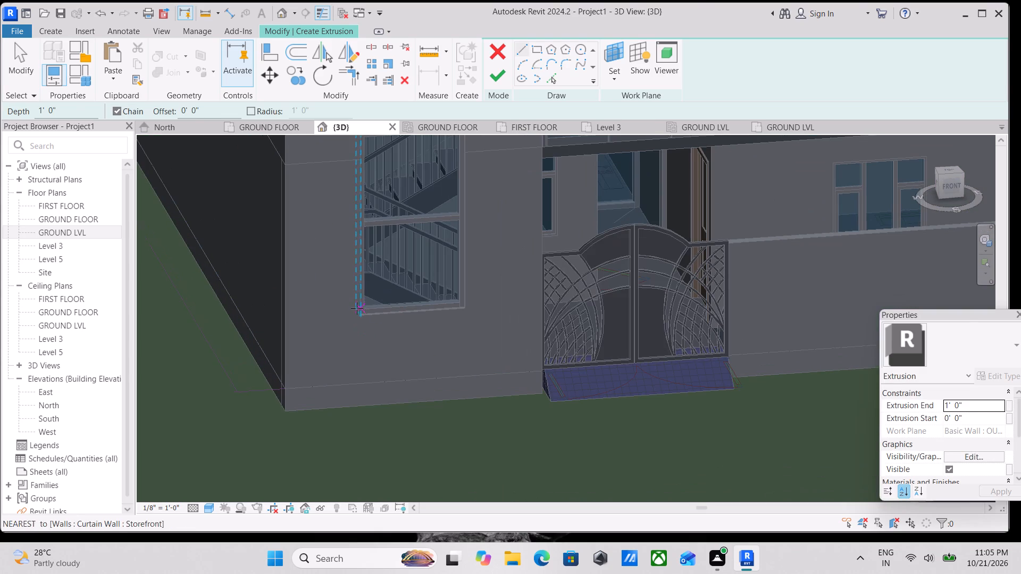
{"action": "left_click", "coordinate": [537, 55]}
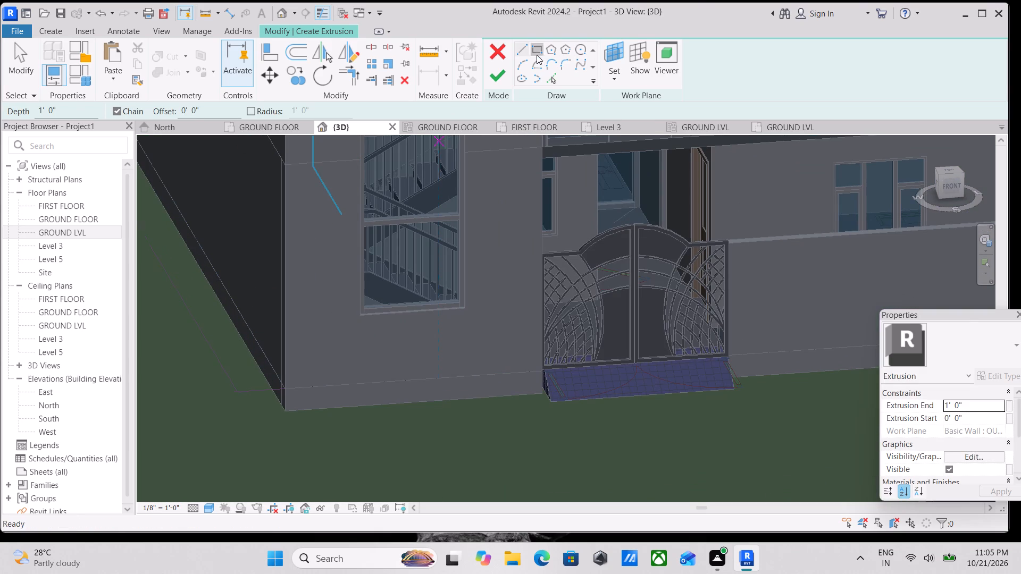
{"action": "middle_click_drag", "start_coordinate": [425, 274], "coordinate": [431, 331]}
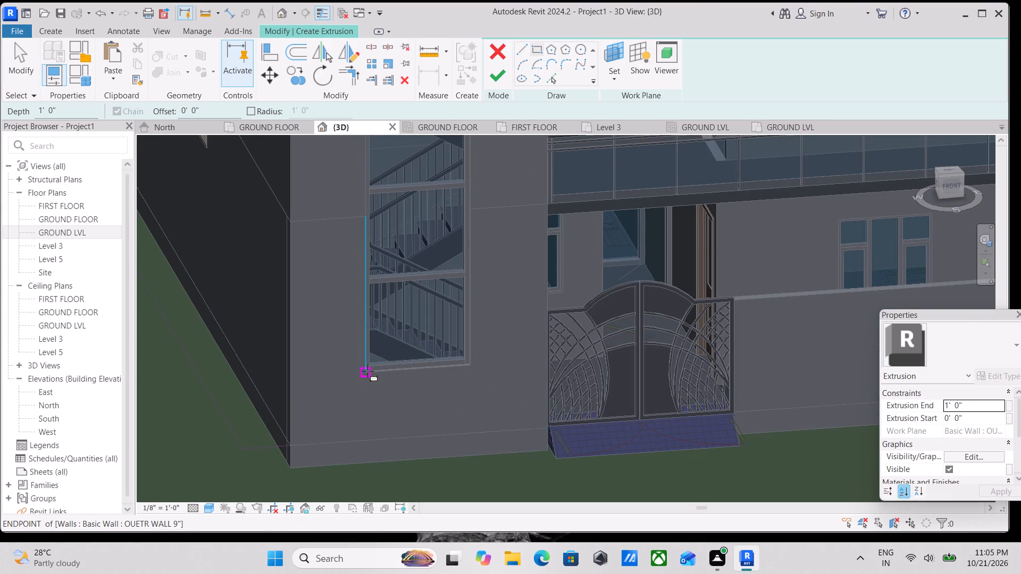
{"action": "left_click", "coordinate": [367, 371]}
{"action": "middle_click_drag", "start_coordinate": [463, 260], "coordinate": [485, 387]}
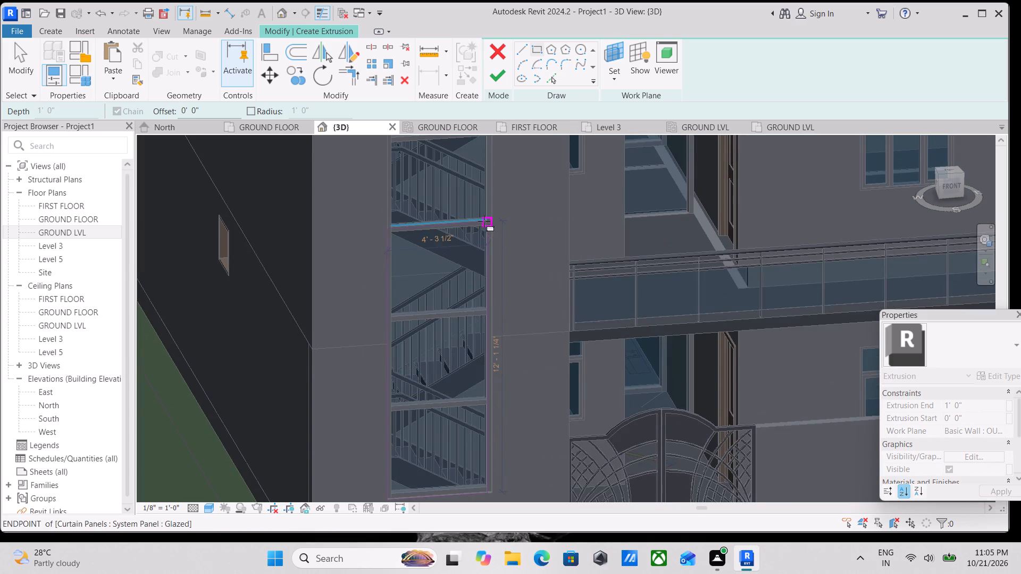
{"action": "middle_click_drag", "start_coordinate": [484, 221], "coordinate": [490, 331]}
{"action": "middle_click_drag", "start_coordinate": [472, 222], "coordinate": [495, 313]}
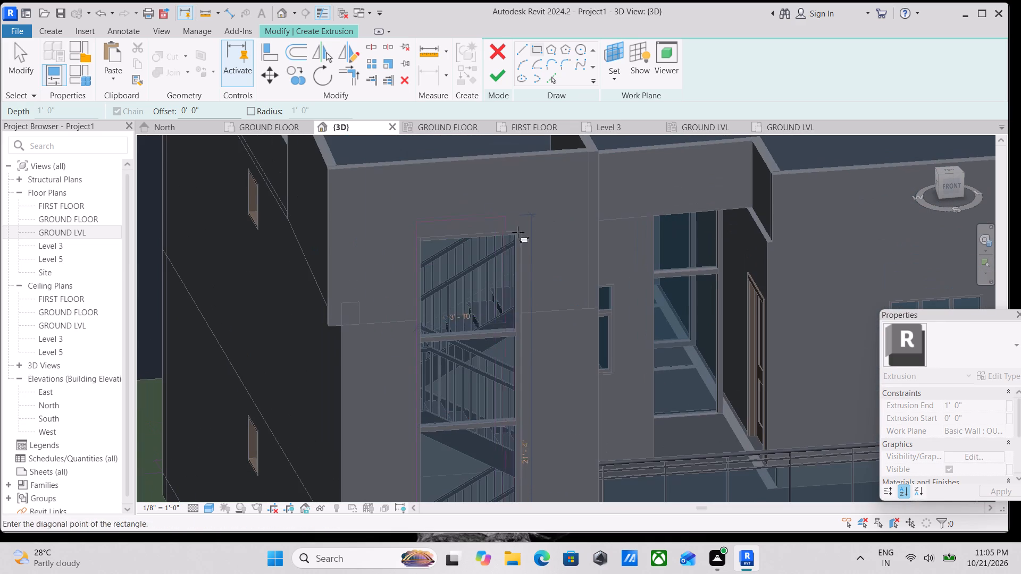
{"action": "scroll", "coordinate": [518, 228], "scroll_direction": "up", "scroll_amount": 3}
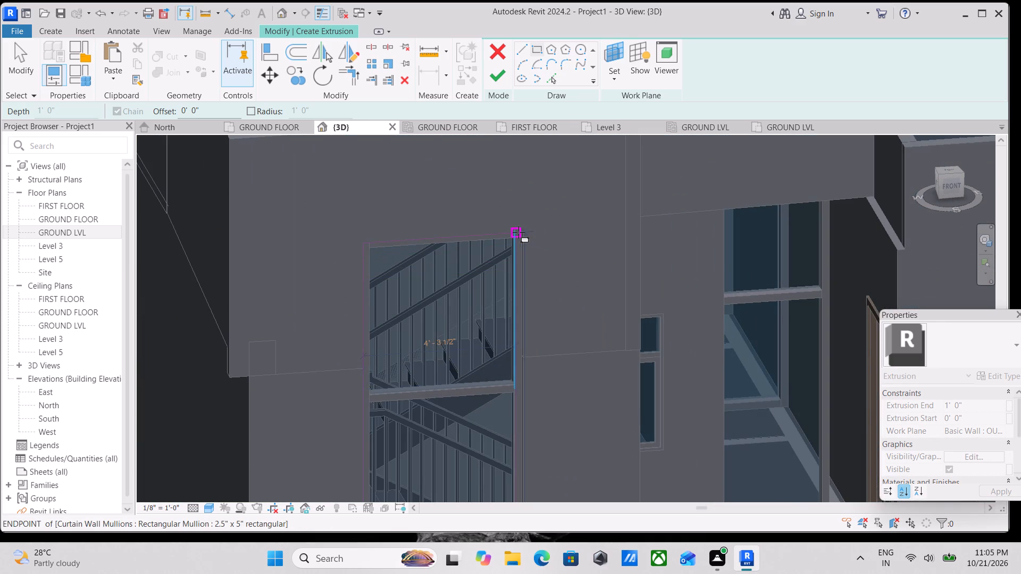
{"action": "left_click", "coordinate": [520, 231]}
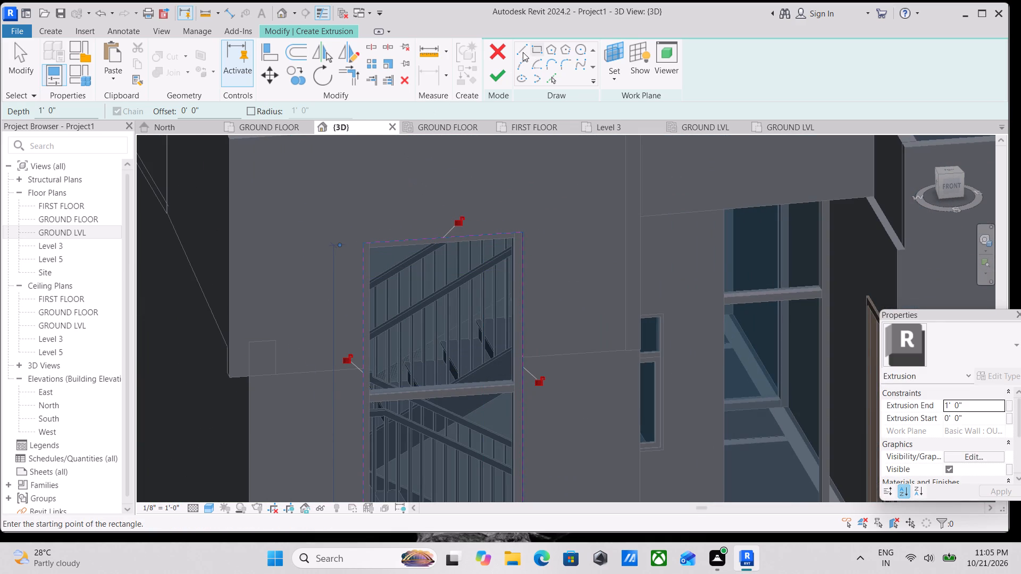
Sketch a second rectangle around the staircase glazing opening with a 6" outward offset and finish the extrusion sketch.
{"action": "left_click", "coordinate": [535, 47]}
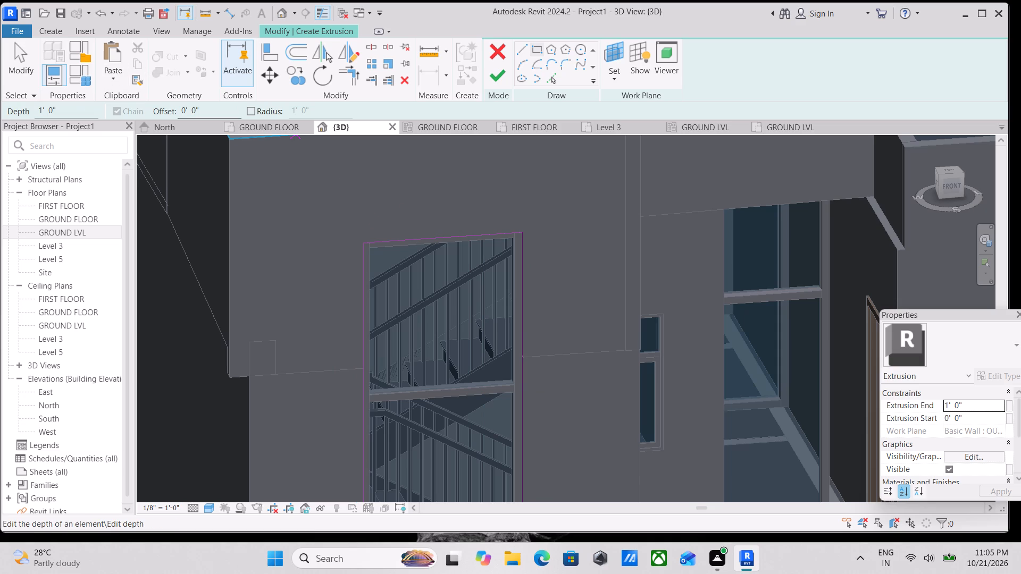
{"action": "left_click_drag", "start_coordinate": [199, 108], "coordinate": [173, 108]}
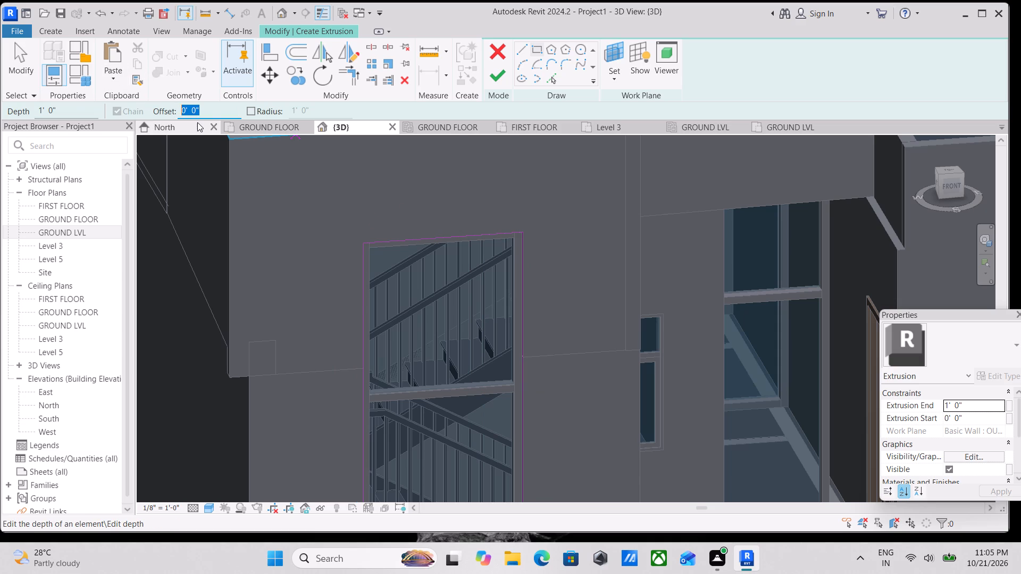
{"action": "key", "text": "5"}
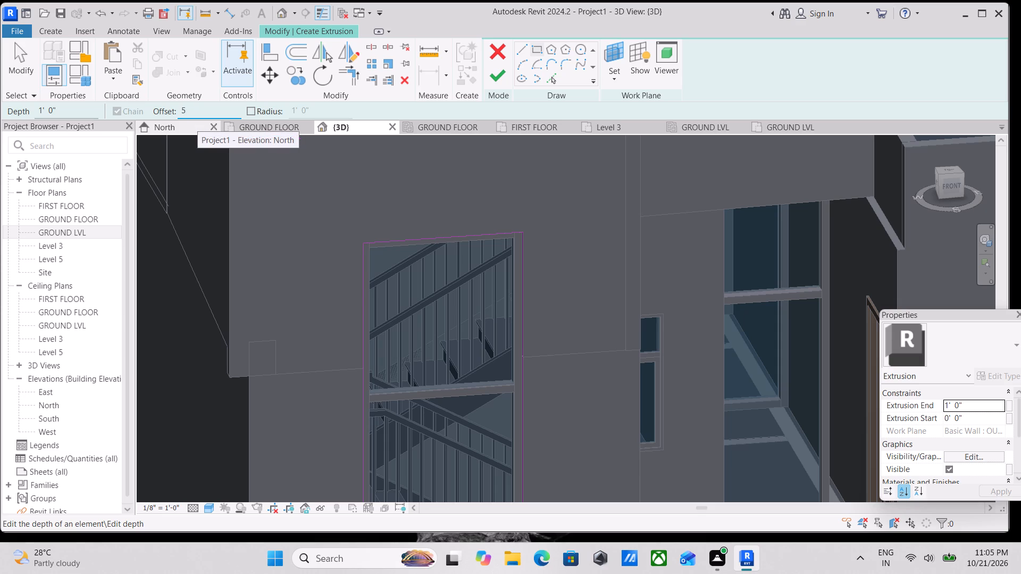
{"action": "key", "text": "BackSpace"}
{"action": "key", "text": "6"}
{"action": "key", "text": "shift+quotedbl"}
{"action": "scroll", "coordinate": [419, 264], "scroll_direction": "up", "scroll_amount": 3}
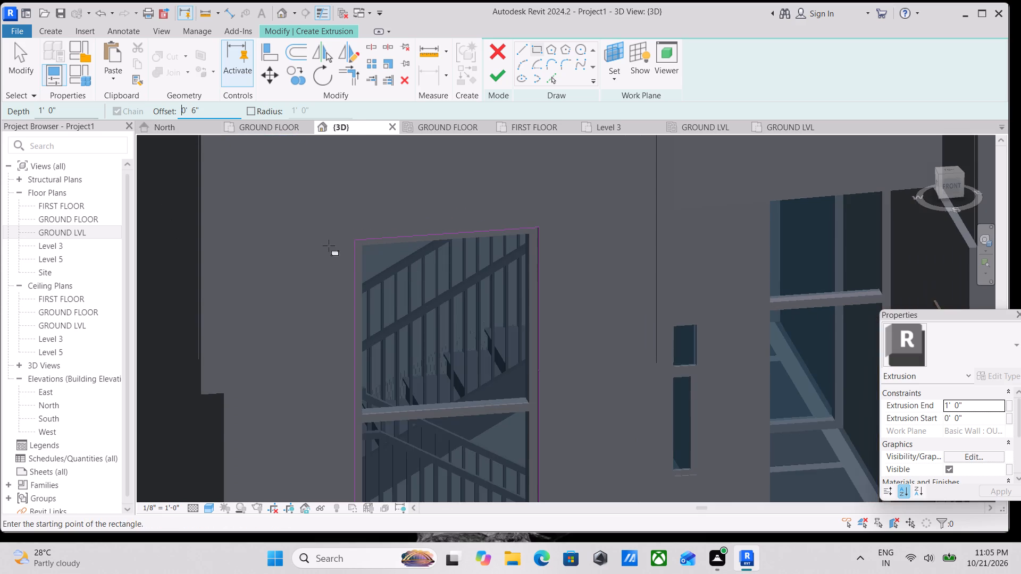
{"action": "left_click", "coordinate": [339, 231]}
{"action": "middle_click_drag", "start_coordinate": [391, 290], "coordinate": [320, 151]}
{"action": "scroll", "coordinate": [457, 385], "scroll_direction": "down", "scroll_amount": 2}
{"action": "middle_click_drag", "start_coordinate": [457, 385], "coordinate": [386, 166]}
{"action": "middle_click_drag", "start_coordinate": [437, 367], "coordinate": [342, 98]}
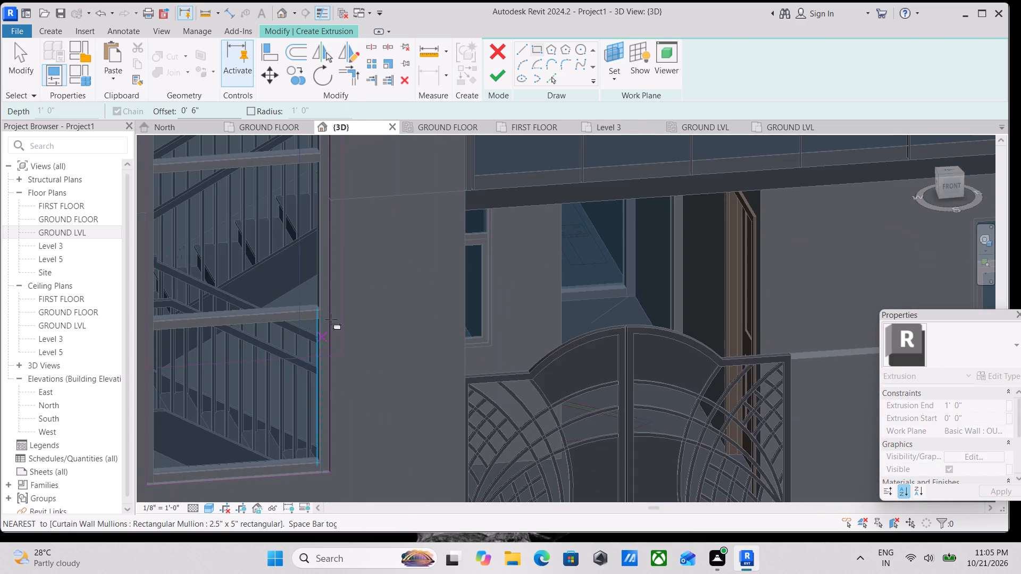
{"action": "middle_click_drag", "start_coordinate": [328, 326], "coordinate": [344, 195]}
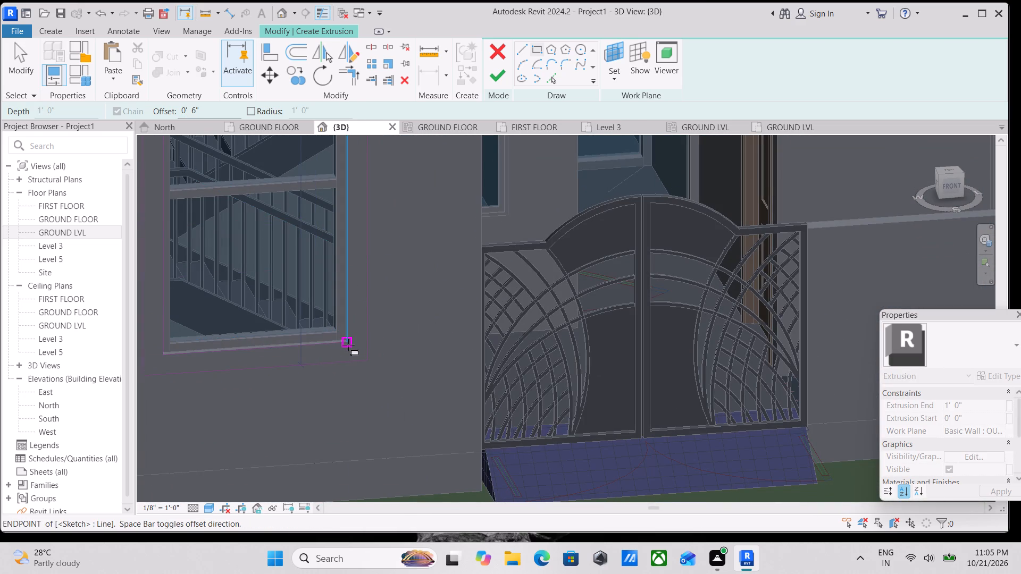
{"action": "scroll", "coordinate": [349, 346], "scroll_direction": "up", "scroll_amount": 3}
{"action": "left_click", "coordinate": [349, 342]}
{"action": "scroll", "coordinate": [342, 273], "scroll_direction": "down", "scroll_amount": 1}
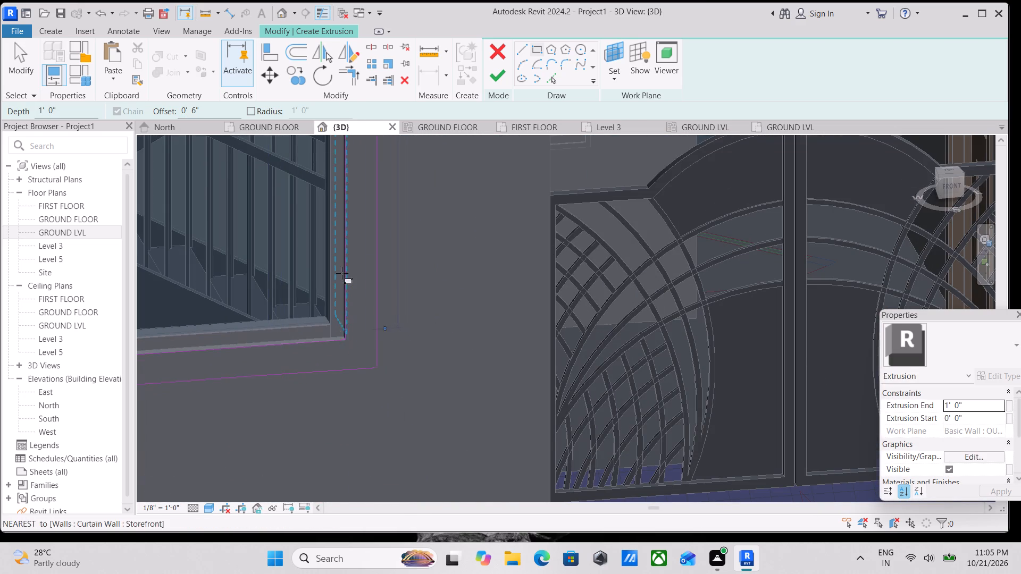
{"action": "scroll", "coordinate": [342, 273], "scroll_direction": "down", "scroll_amount": 1}
{"action": "middle_click_drag", "start_coordinate": [342, 273], "coordinate": [403, 343]}
{"action": "left_click", "coordinate": [498, 72]}
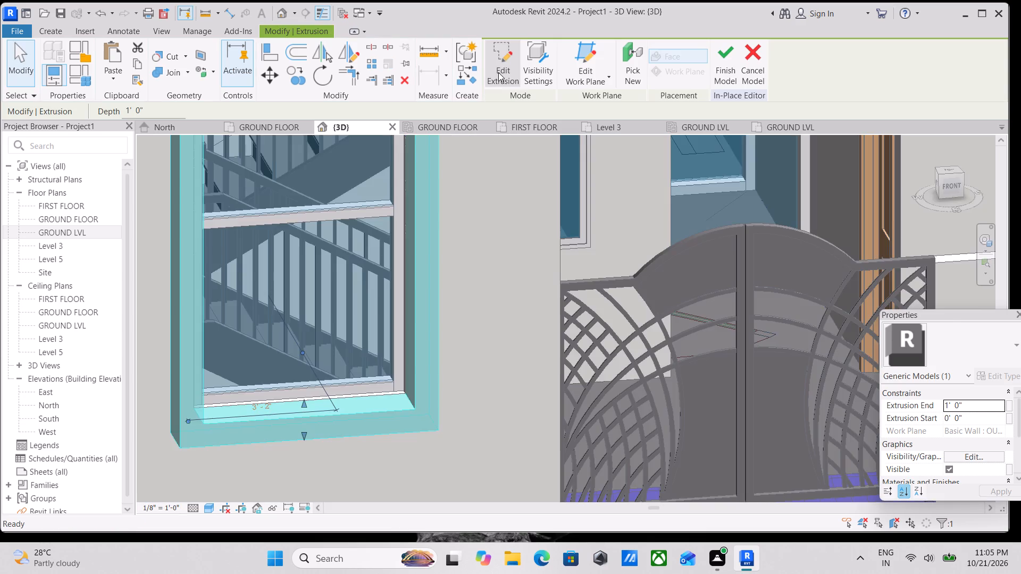
Set the glazing frame extrusion's depth to 6" and finish the in-place model.
{"action": "scroll", "coordinate": [521, 170], "scroll_direction": "down", "scroll_amount": 8}
{"action": "scroll", "coordinate": [529, 258], "scroll_direction": "down", "scroll_amount": 6}
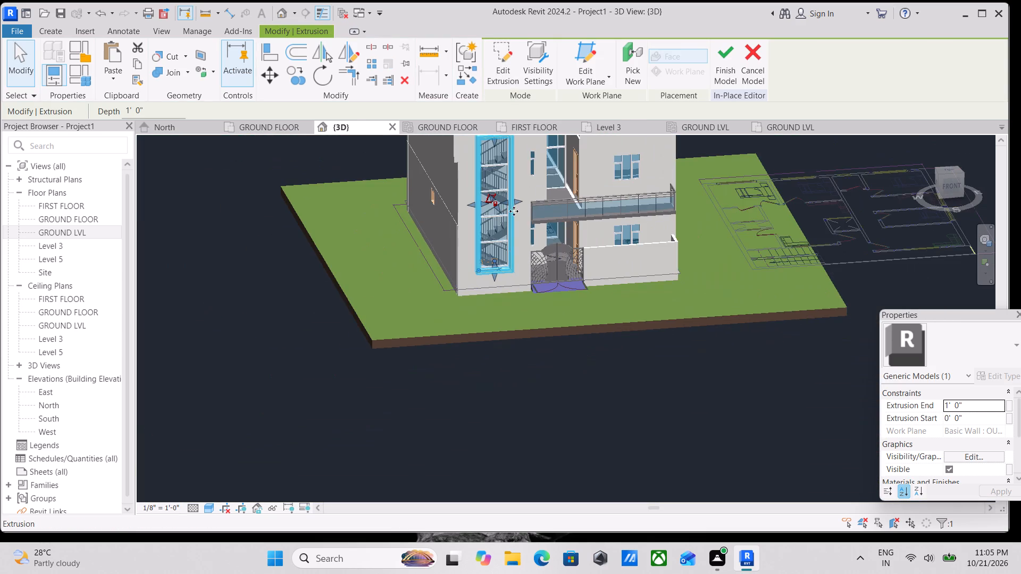
{"action": "middle_click_drag", "start_coordinate": [513, 209], "coordinate": [414, 220], "text": "shift"}
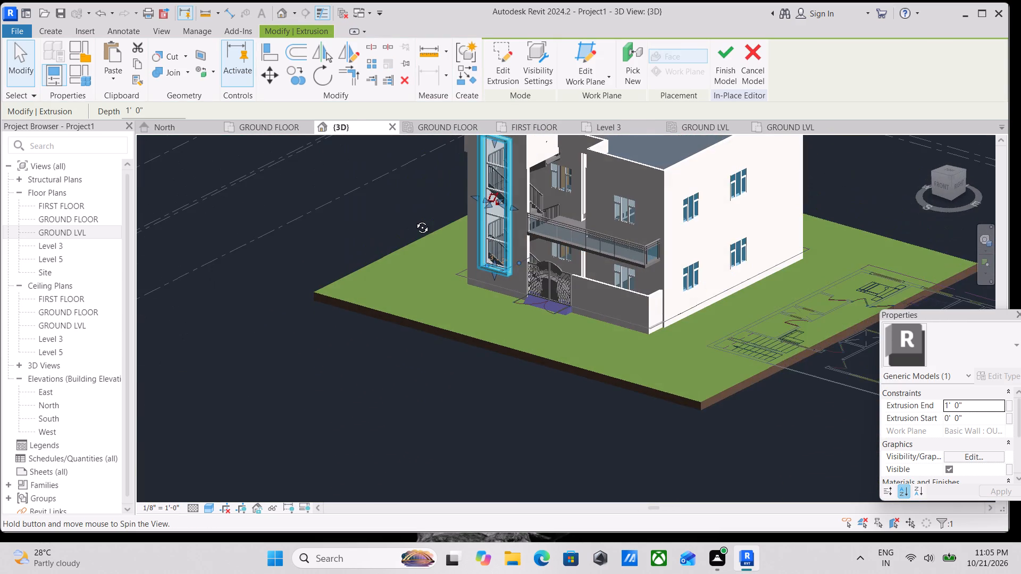
{"action": "middle_click_drag", "start_coordinate": [414, 220], "coordinate": [478, 316], "text": "shift"}
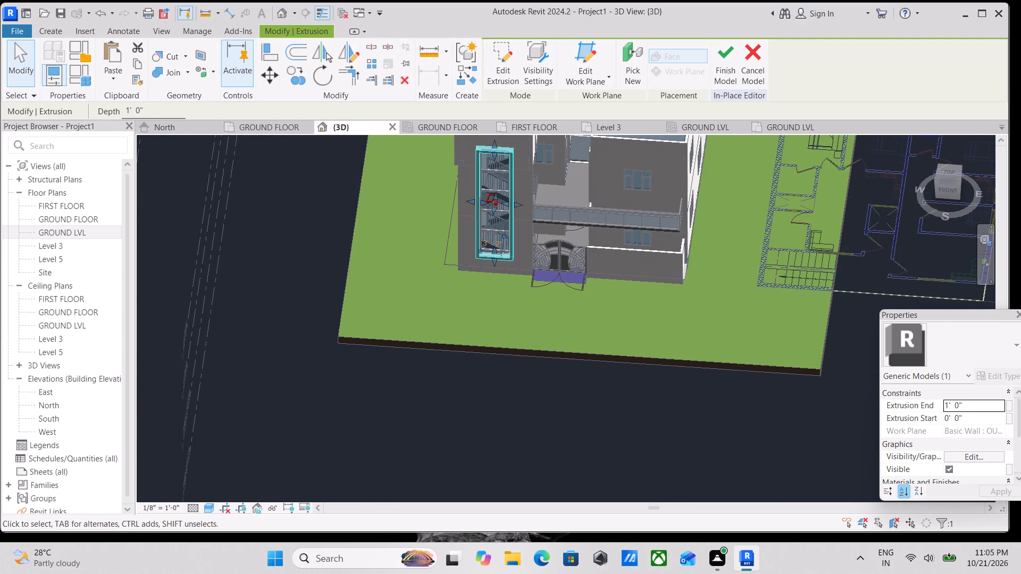
{"action": "left_click_drag", "start_coordinate": [152, 109], "coordinate": [113, 107]}
{"action": "key", "text": "6"}
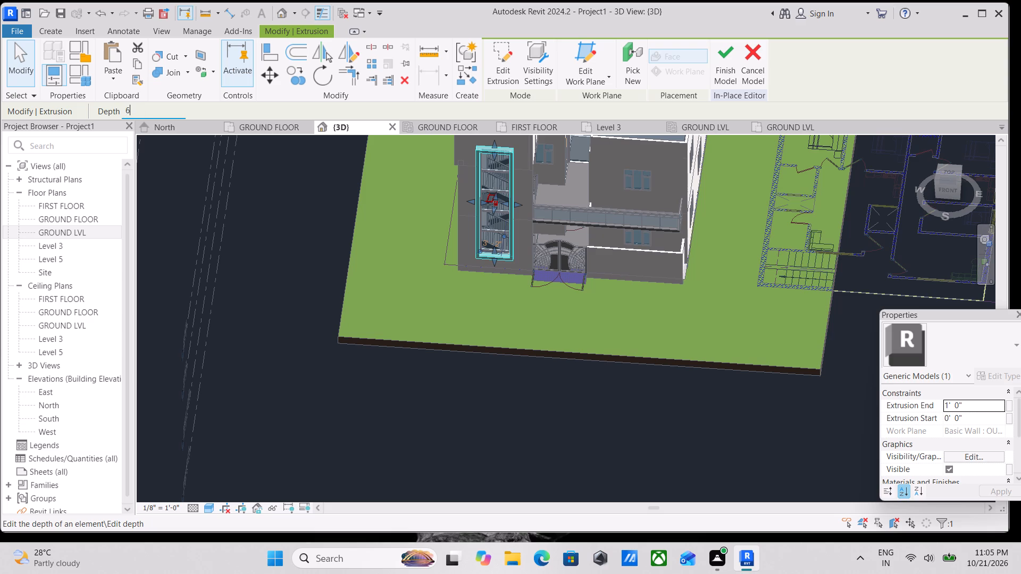
{"action": "key", "text": "shift+quotedbl"}
{"action": "left_click", "coordinate": [727, 54]}
Reopen the staircase glazing frame for in-place editing and select its extrusion.
{"action": "scroll", "coordinate": [551, 200], "scroll_direction": "up", "scroll_amount": 4}
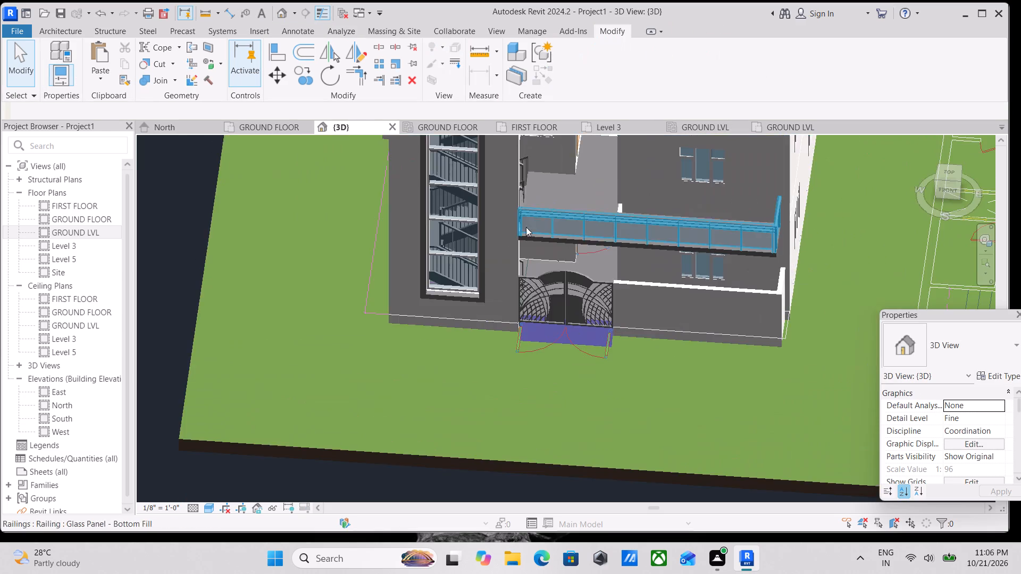
{"action": "scroll", "coordinate": [526, 227], "scroll_direction": "up", "scroll_amount": 4}
{"action": "left_click", "coordinate": [480, 276]}
{"action": "scroll", "coordinate": [481, 276], "scroll_direction": "down", "scroll_amount": 3}
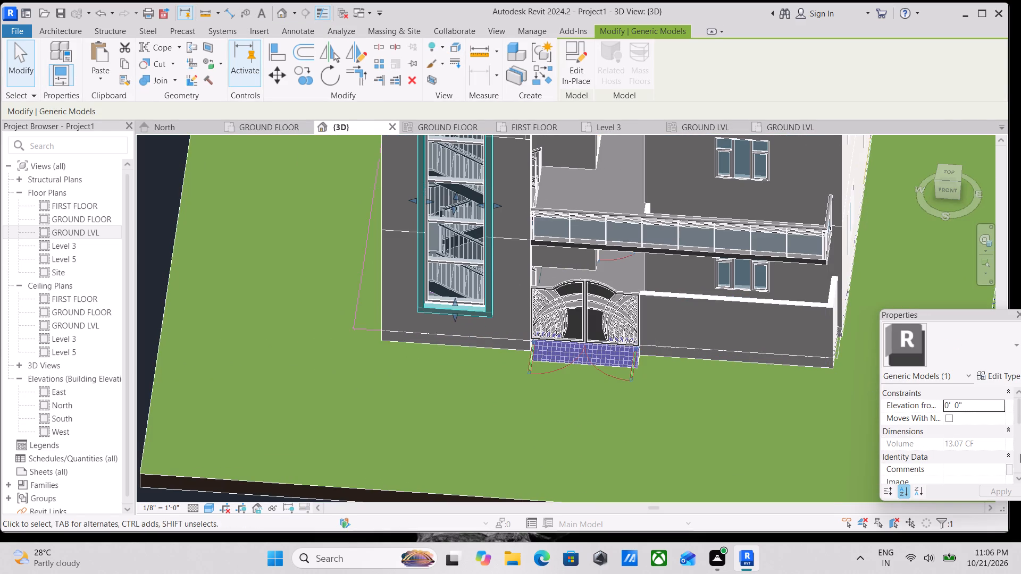
{"action": "scroll", "coordinate": [986, 422], "scroll_direction": "down", "scroll_amount": 3}
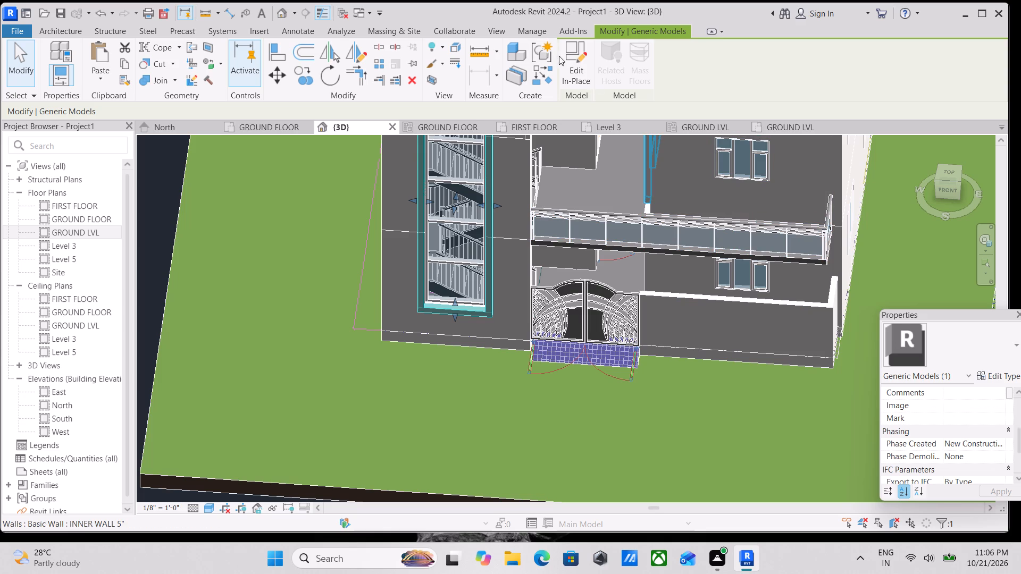
{"action": "left_click_drag", "start_coordinate": [573, 62], "coordinate": [579, 62]}
{"action": "left_click", "coordinate": [488, 244]}
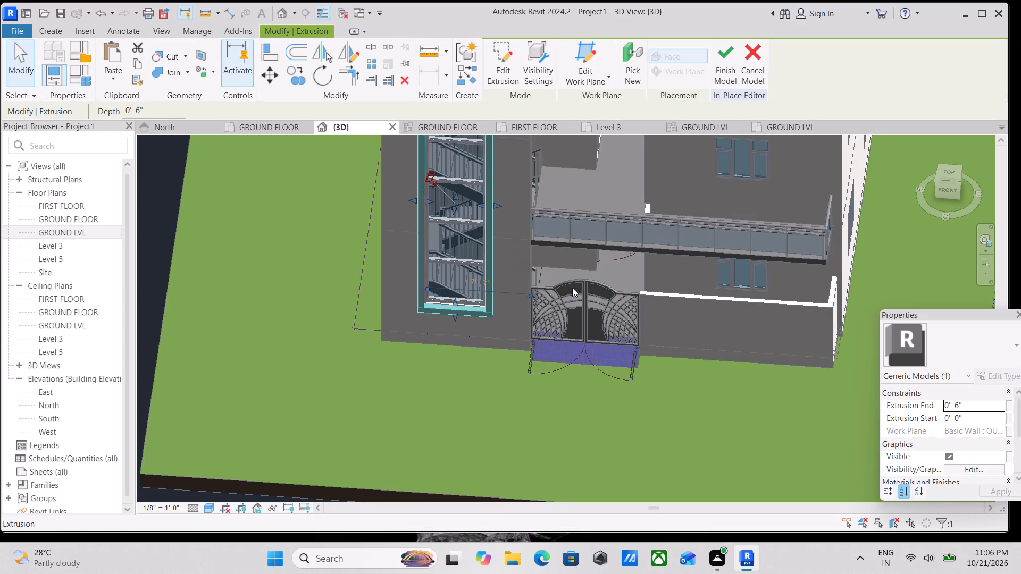
Create a new material for the frame extrusion and rename it "accent wall".
{"action": "scroll", "coordinate": [965, 465], "scroll_direction": "down", "scroll_amount": 1}
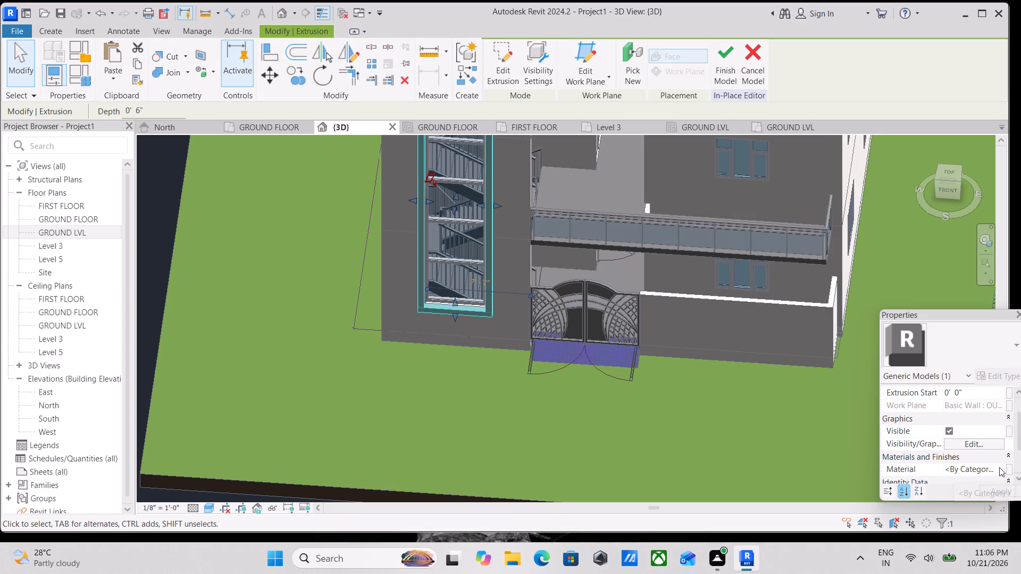
{"action": "left_click", "coordinate": [999, 467]}
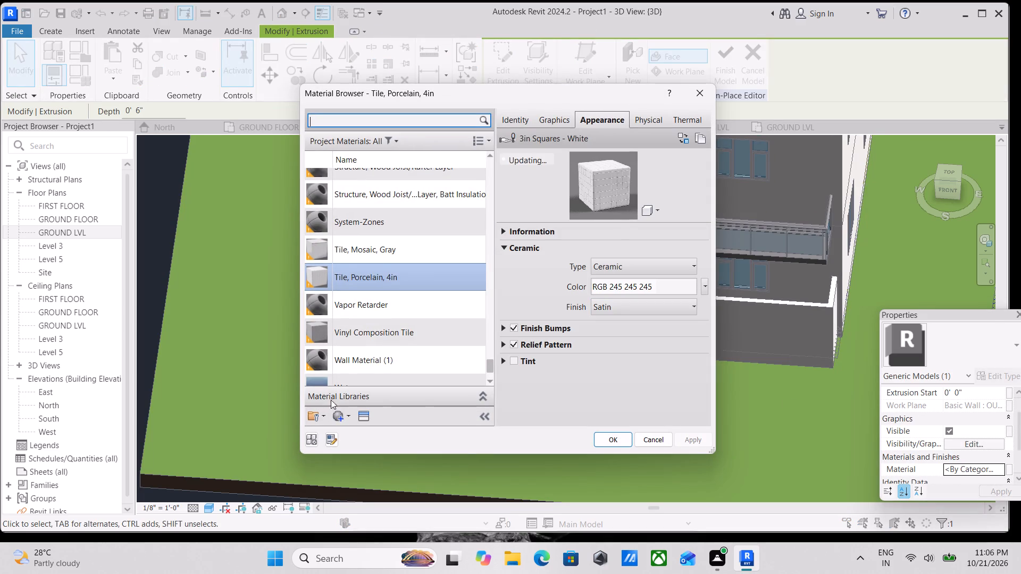
{"action": "left_click", "coordinate": [341, 414]}
{"action": "left_click", "coordinate": [370, 433]}
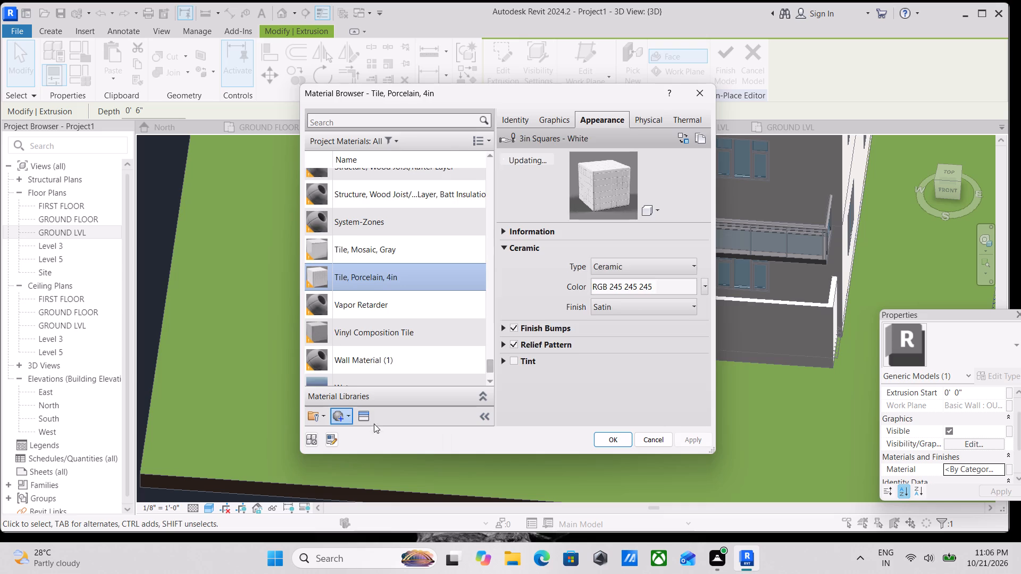
{"action": "right_click", "coordinate": [384, 268]}
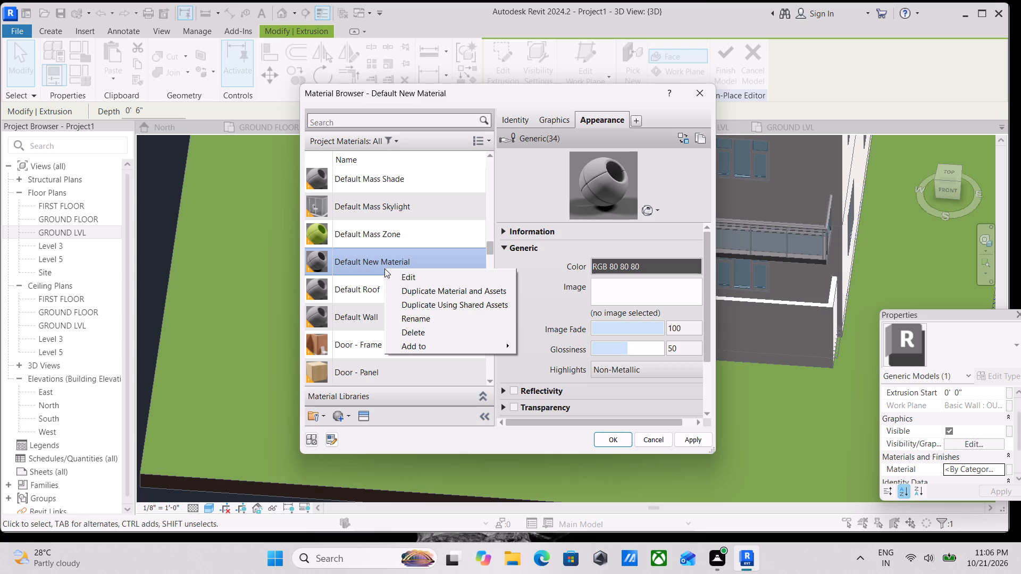
{"action": "left_click", "coordinate": [416, 318]}
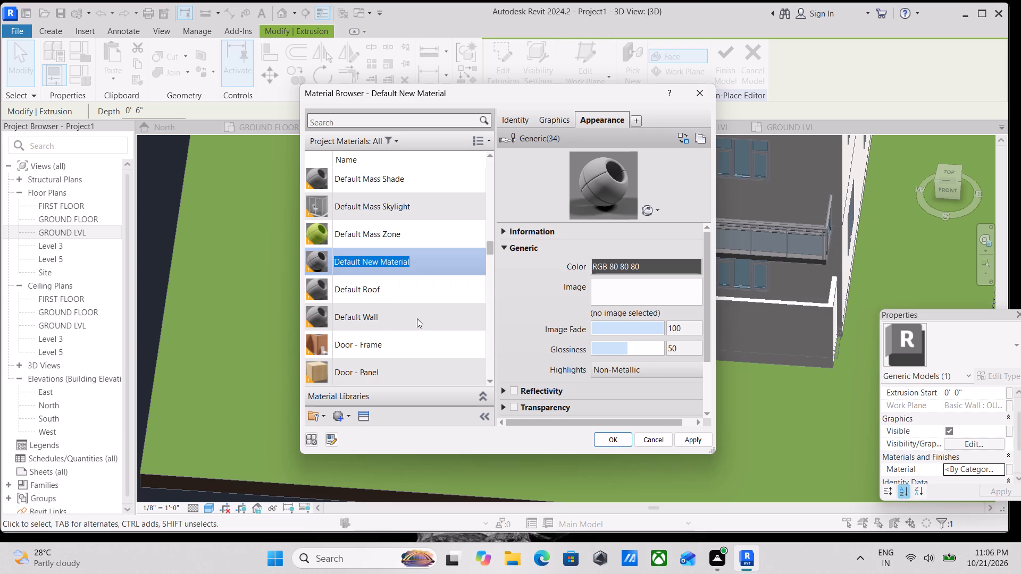
{"action": "type", "text": "accent"}
{"action": "key", "text": "space"}
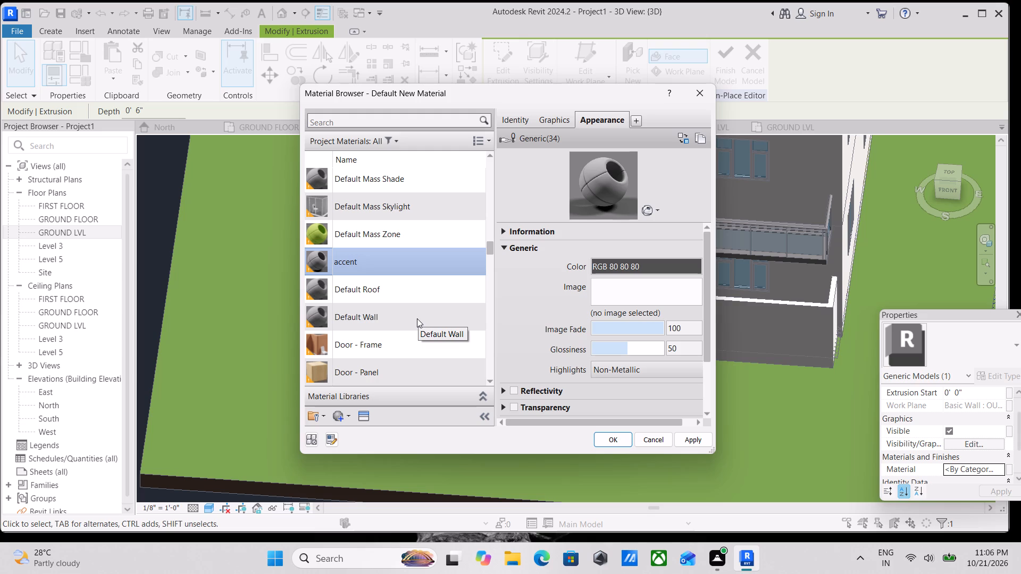
{"action": "type", "text": "wall"}
Set the accent wall material's appearance colour to RGB 125 76 49.
{"action": "left_click", "coordinate": [647, 269]}
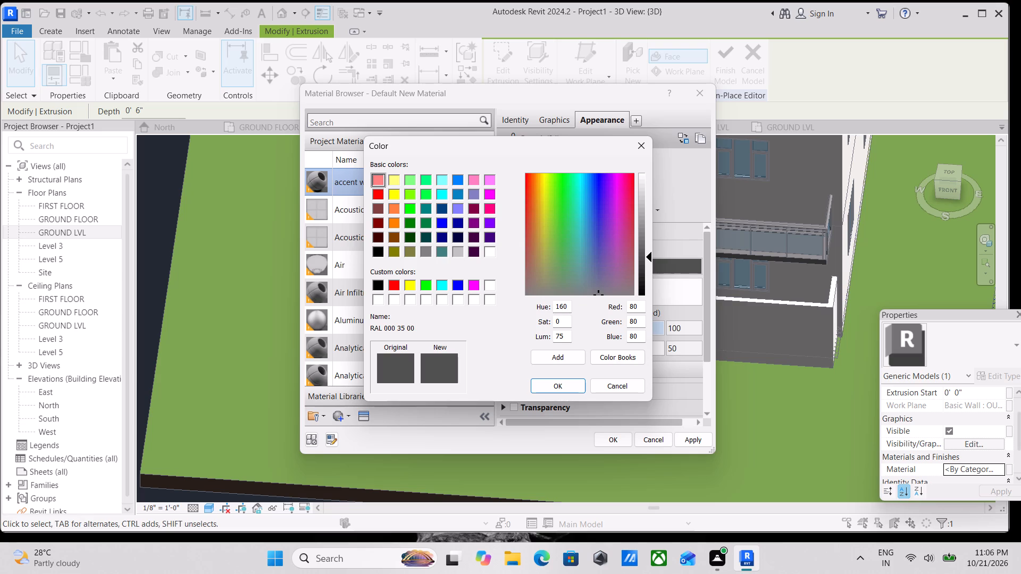
{"action": "left_click_drag", "start_coordinate": [639, 309], "coordinate": [602, 307]}
{"action": "type", "text": "12"}
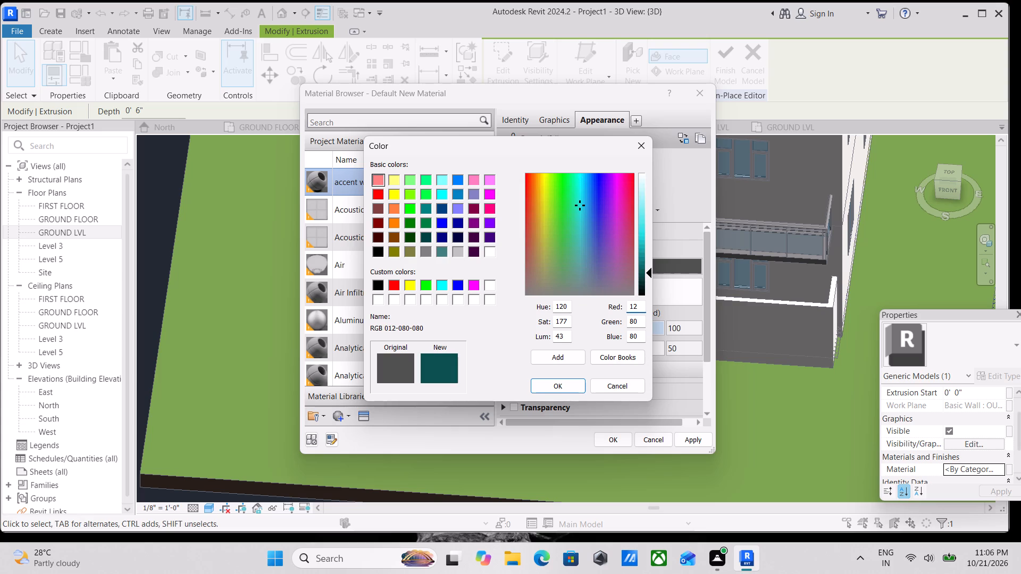
{"action": "key", "text": "5"}
{"action": "left_click_drag", "start_coordinate": [637, 323], "coordinate": [637, 322]}
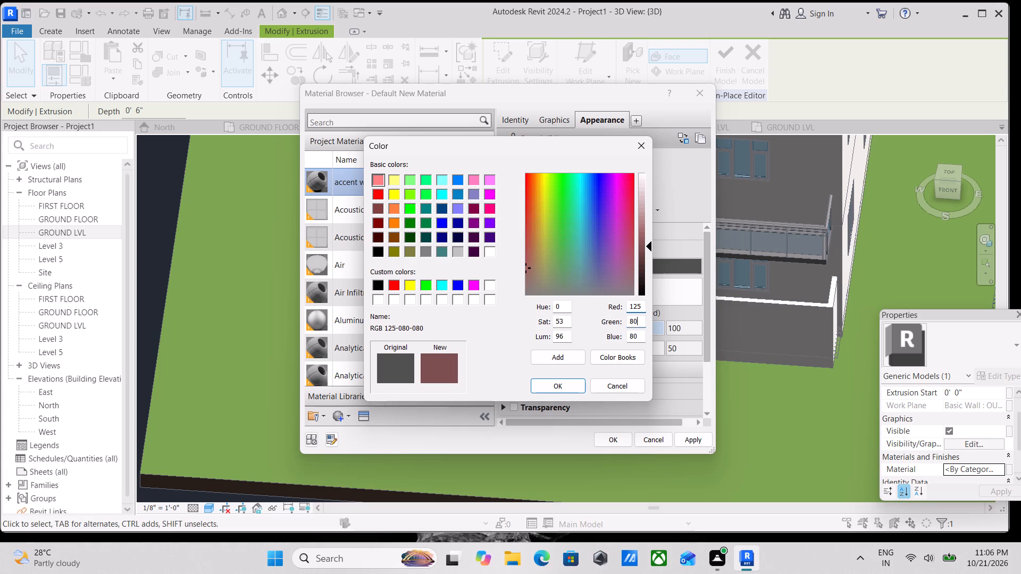
{"action": "left_click_drag", "start_coordinate": [637, 322], "coordinate": [608, 320]}
{"action": "type", "text": "76"}
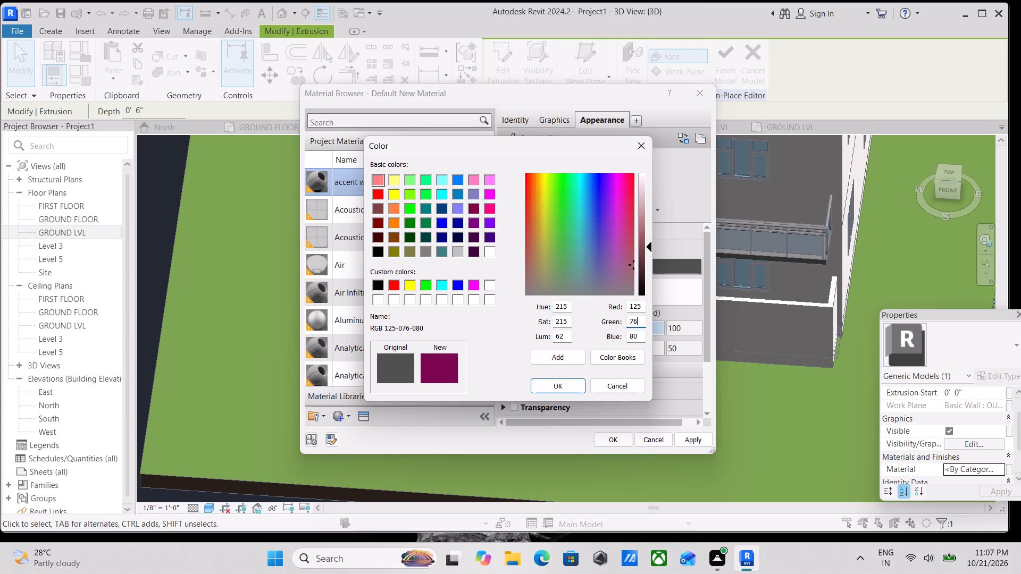
{"action": "left_click_drag", "start_coordinate": [638, 338], "coordinate": [604, 342]}
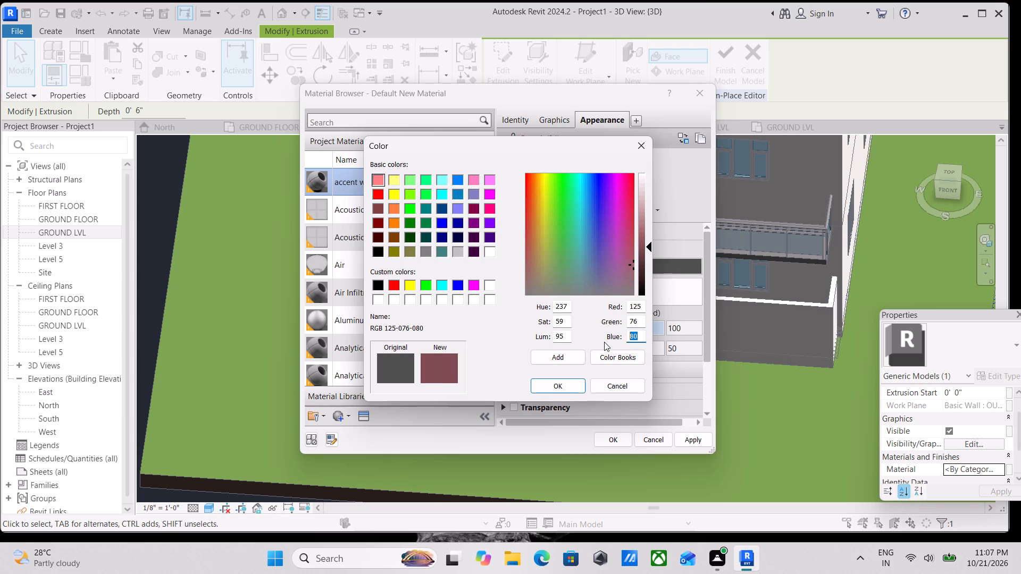
{"action": "type", "text": "49"}
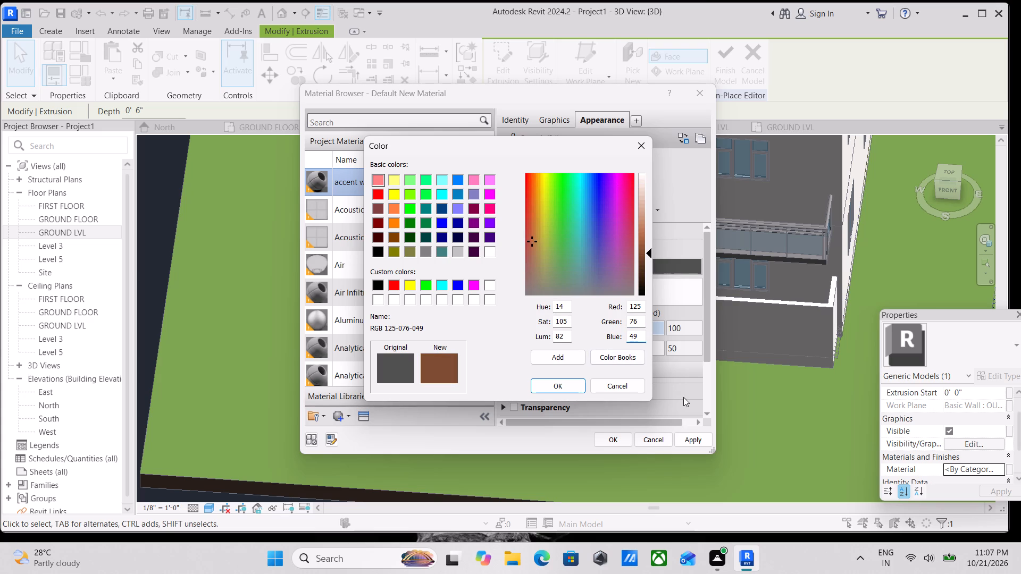
{"action": "left_click", "coordinate": [563, 392]}
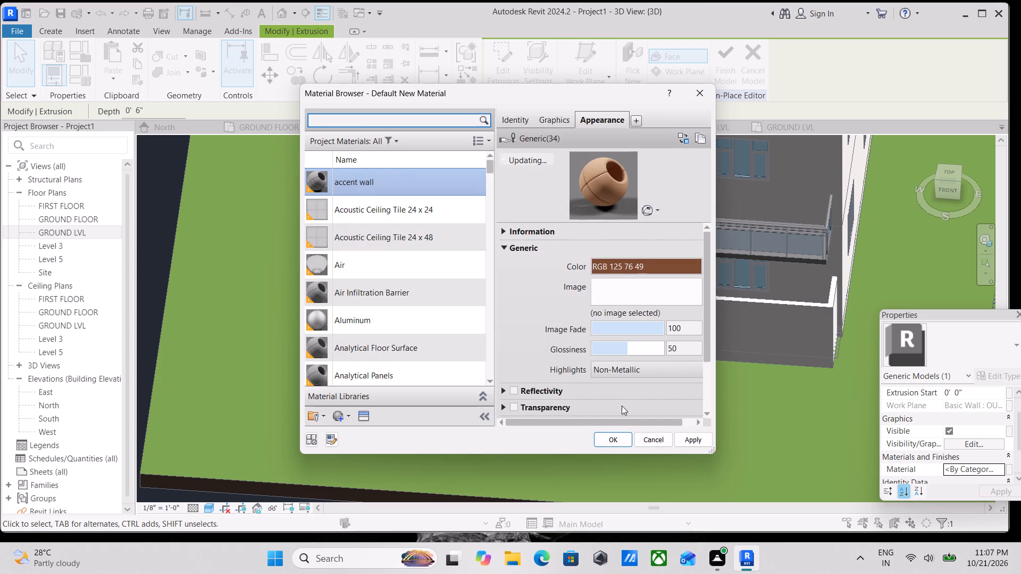
Apply the accent wall material to the staircase glazing frame extrusion and finish the in-place model.
{"action": "left_click", "coordinate": [698, 437]}
{"action": "left_click", "coordinate": [615, 438]}
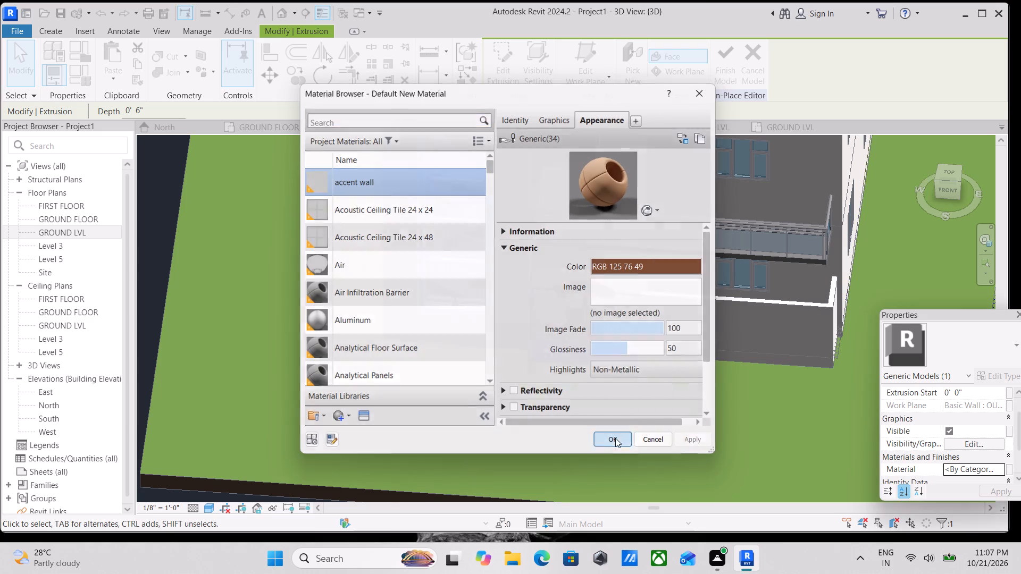
{"action": "left_click", "coordinate": [728, 55]}
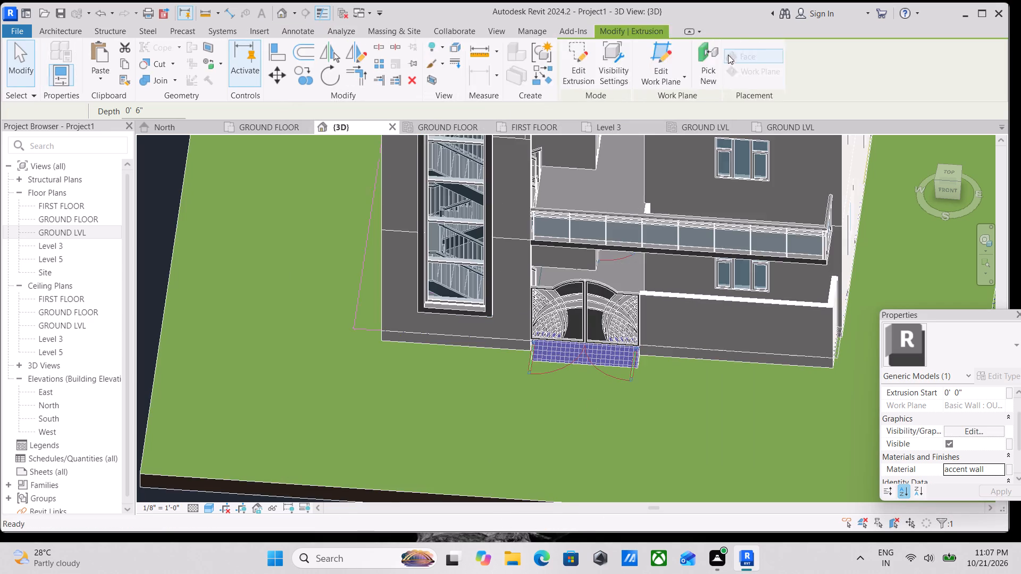
Examine the frame around the staircase glazing from its base to its top edge in the 3D view.
{"action": "scroll", "coordinate": [540, 231], "scroll_direction": "up", "scroll_amount": 15}
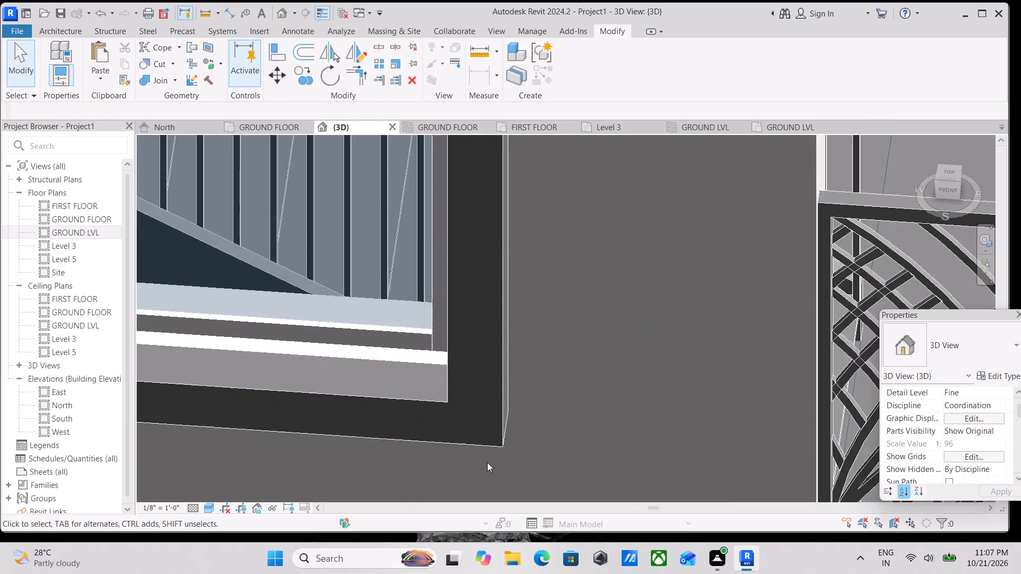
{"action": "scroll", "coordinate": [487, 462], "scroll_direction": "up", "scroll_amount": 7}
{"action": "scroll", "coordinate": [514, 307], "scroll_direction": "down", "scroll_amount": 20}
{"action": "middle_click_drag", "start_coordinate": [540, 260], "coordinate": [574, 379]}
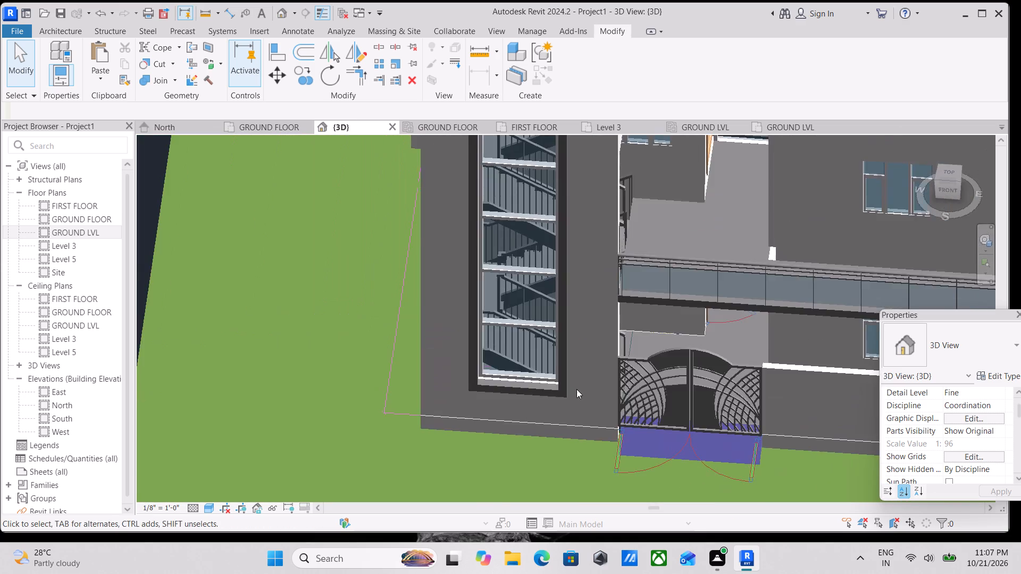
{"action": "scroll", "coordinate": [575, 334], "scroll_direction": "down", "scroll_amount": 4}
{"action": "middle_click_drag", "start_coordinate": [575, 342], "coordinate": [583, 417]}
{"action": "scroll", "coordinate": [574, 362], "scroll_direction": "up", "scroll_amount": 3}
{"action": "scroll", "coordinate": [575, 354], "scroll_direction": "down", "scroll_amount": 2}
{"action": "middle_click_drag", "start_coordinate": [575, 352], "coordinate": [553, 328]}
{"action": "scroll", "coordinate": [553, 328], "scroll_direction": "up", "scroll_amount": 3}
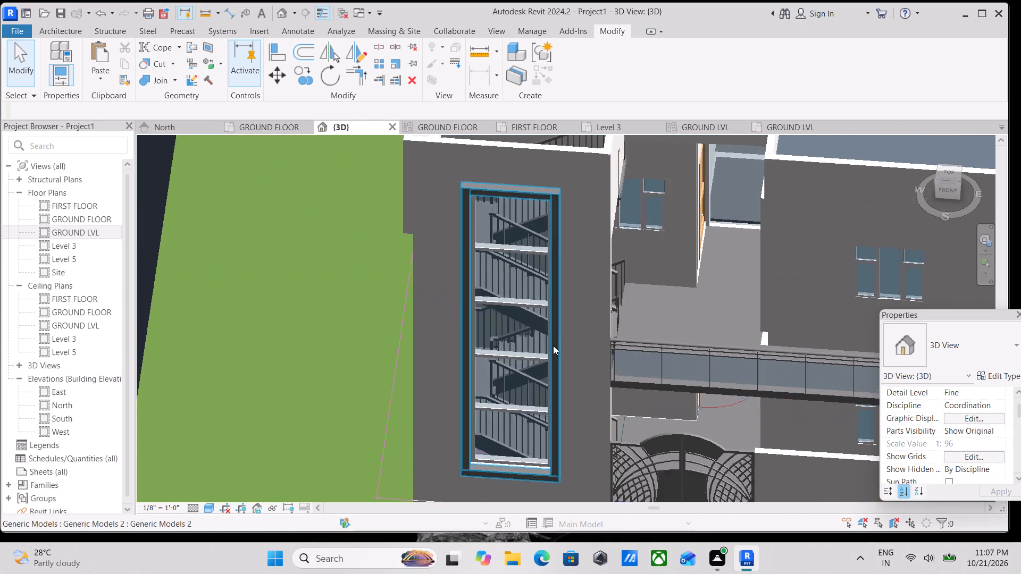
{"action": "scroll", "coordinate": [552, 347], "scroll_direction": "up", "scroll_amount": 1}
{"action": "scroll", "coordinate": [526, 385], "scroll_direction": "up", "scroll_amount": 2}
{"action": "middle_click_drag", "start_coordinate": [490, 336], "coordinate": [505, 375]}
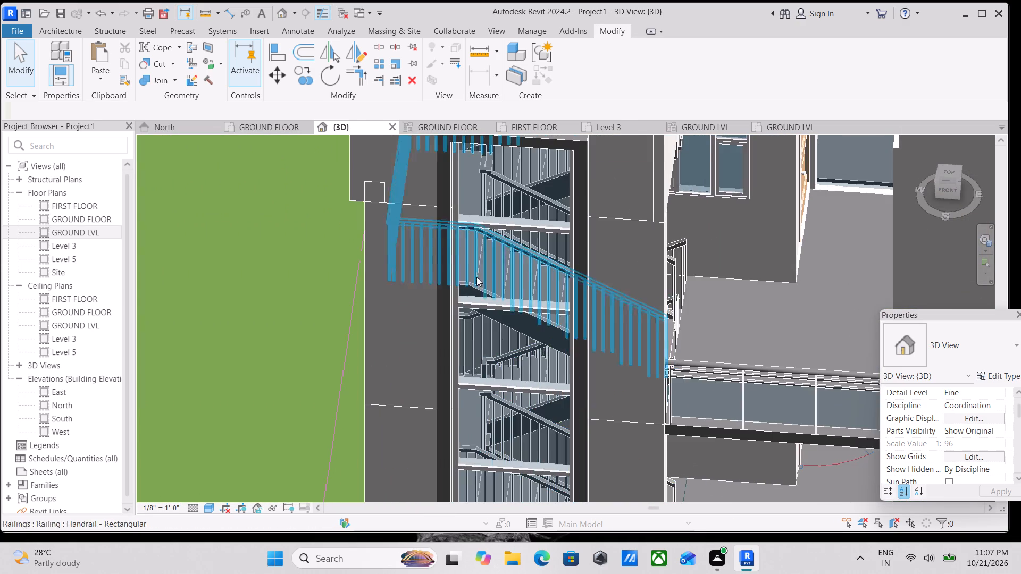
{"action": "middle_click_drag", "start_coordinate": [494, 319], "coordinate": [535, 422]}
{"action": "scroll", "coordinate": [639, 225], "scroll_direction": "up", "scroll_amount": 3}
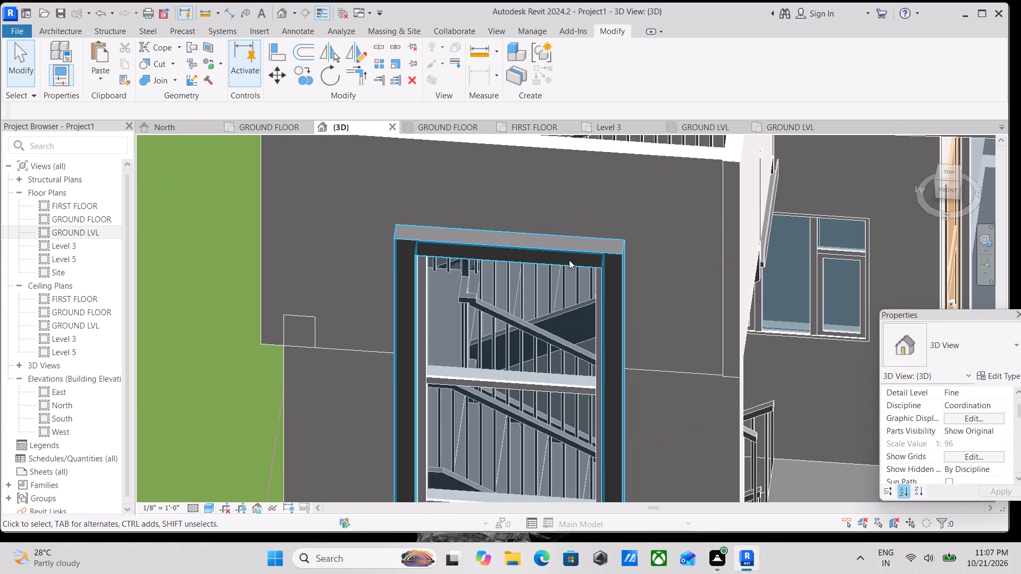
{"action": "middle_click_drag", "start_coordinate": [572, 265], "coordinate": [557, 200]}
{"action": "scroll", "coordinate": [558, 205], "scroll_direction": "down", "scroll_amount": 3}
{"action": "middle_click_drag", "start_coordinate": [558, 209], "coordinate": [565, 172]}
{"action": "scroll", "coordinate": [565, 172], "scroll_direction": "down", "scroll_amount": 3}
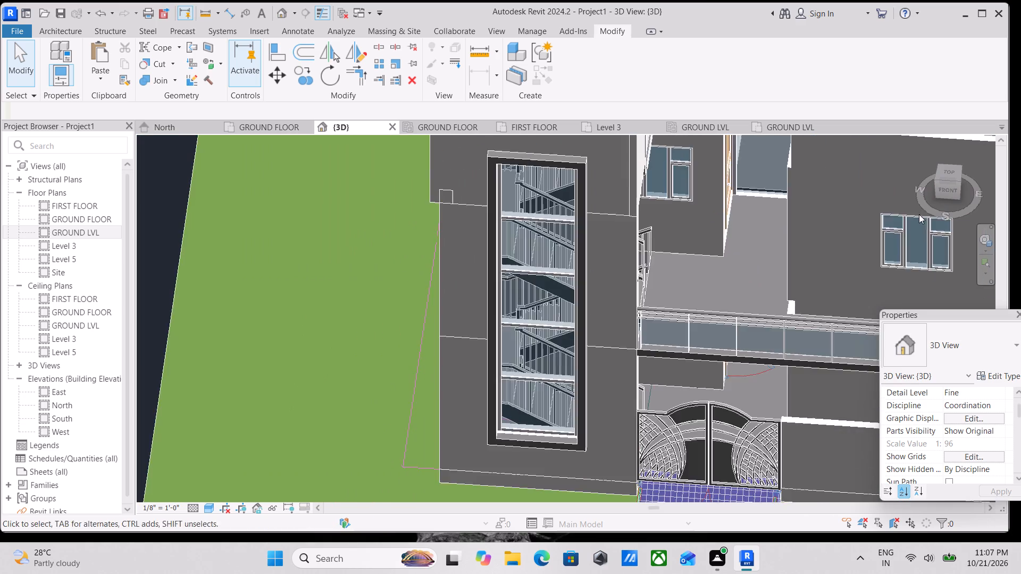
{"action": "scroll", "coordinate": [943, 202], "scroll_direction": "down", "scroll_amount": 4}
{"action": "middle_click_drag", "start_coordinate": [914, 226], "coordinate": [878, 196]}
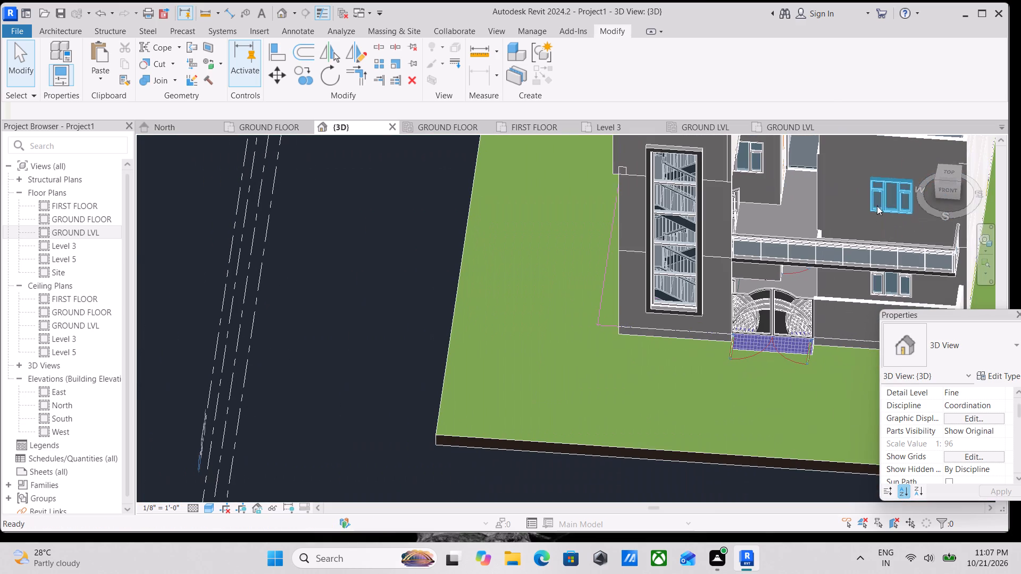
Orient the 3D view to the front and examine the facade's staircase glazing, balcony and windows.
{"action": "left_click", "coordinate": [951, 191]}
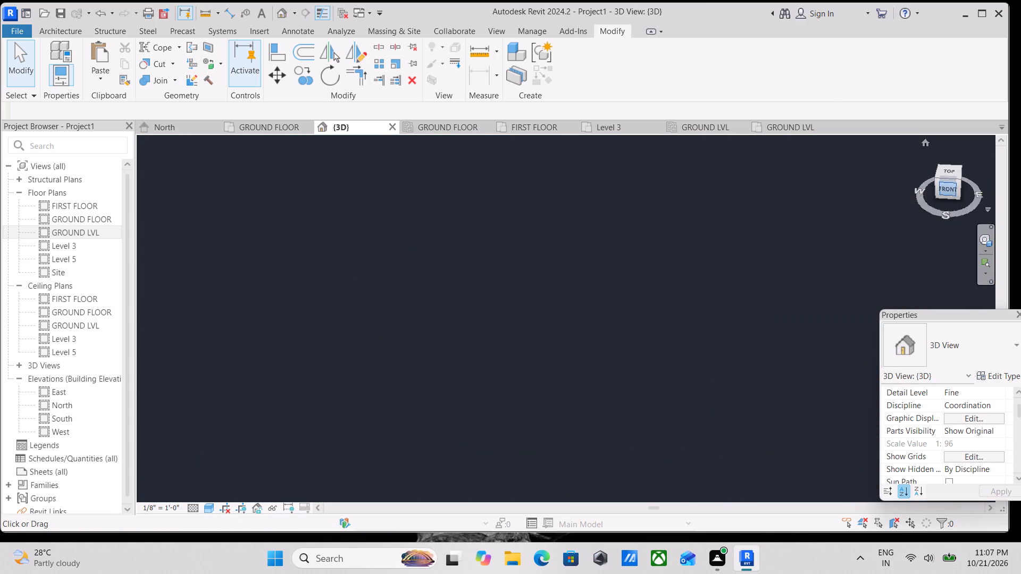
{"action": "scroll", "coordinate": [882, 223], "scroll_direction": "up", "scroll_amount": 3}
{"action": "scroll", "coordinate": [385, 311], "scroll_direction": "up", "scroll_amount": 7}
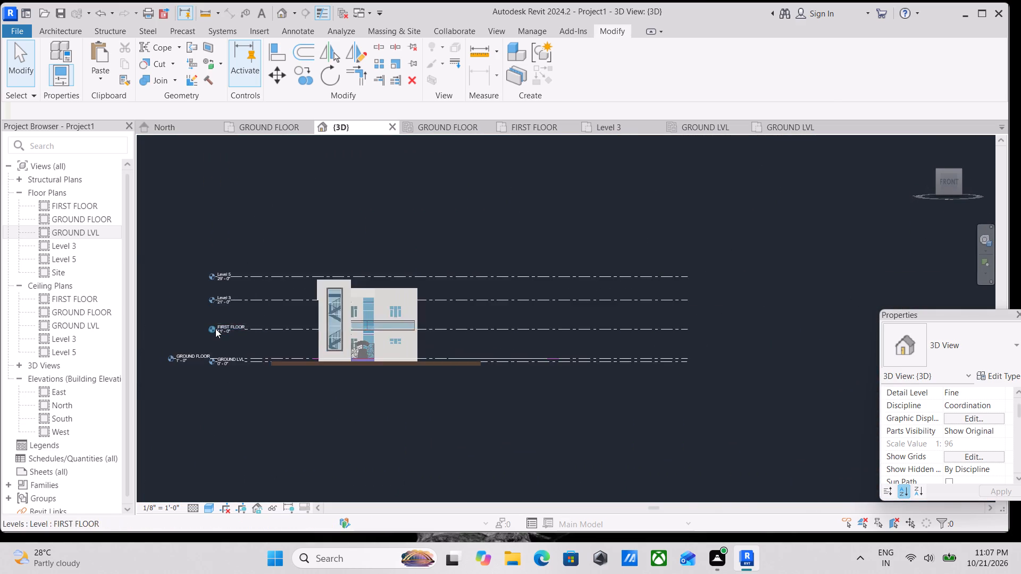
{"action": "scroll", "coordinate": [215, 328], "scroll_direction": "up", "scroll_amount": 3}
{"action": "middle_click_drag", "start_coordinate": [383, 334], "coordinate": [510, 355]}
{"action": "scroll", "coordinate": [524, 359], "scroll_direction": "up", "scroll_amount": 3}
{"action": "scroll", "coordinate": [616, 368], "scroll_direction": "up", "scroll_amount": 3}
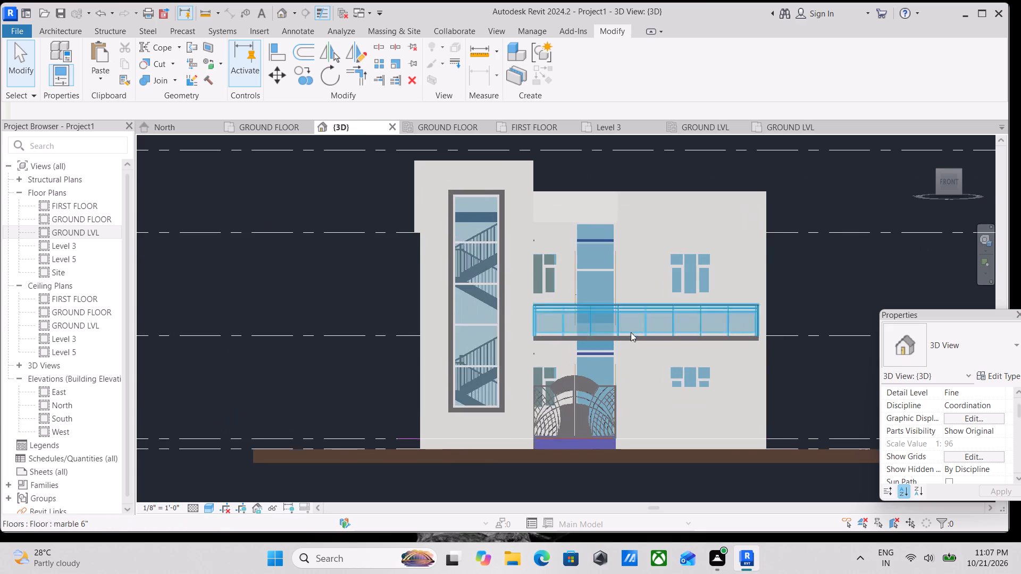
{"action": "middle_click_drag", "start_coordinate": [631, 329], "coordinate": [637, 349]}
{"action": "scroll", "coordinate": [642, 327], "scroll_direction": "down", "scroll_amount": 2}
{"action": "middle_click_drag", "start_coordinate": [629, 332], "coordinate": [628, 367]}
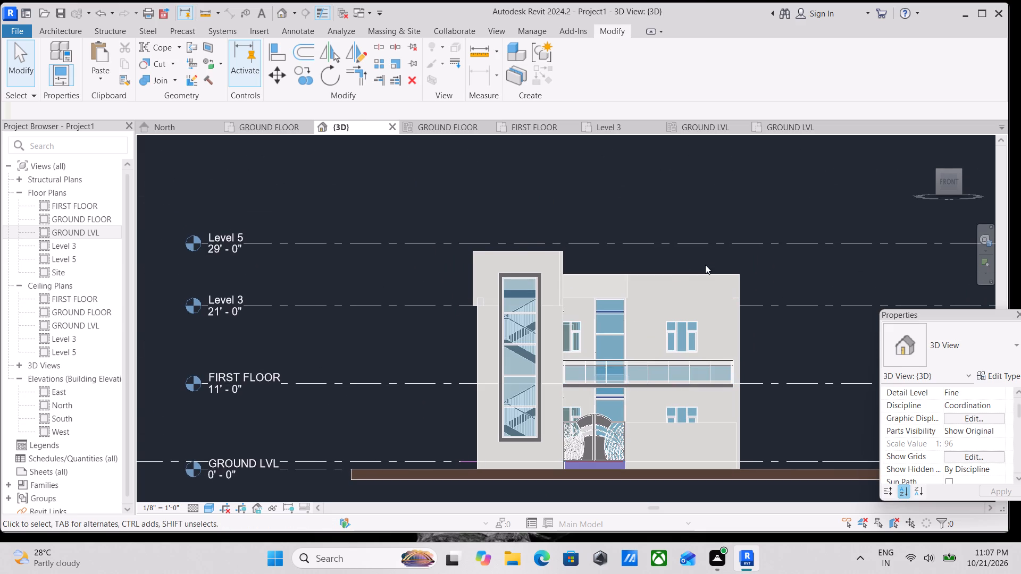
{"action": "scroll", "coordinate": [685, 274], "scroll_direction": "up", "scroll_amount": 2}
{"action": "scroll", "coordinate": [618, 288], "scroll_direction": "down", "scroll_amount": 2}
{"action": "middle_click_drag", "start_coordinate": [618, 288], "coordinate": [631, 264]}
{"action": "scroll", "coordinate": [666, 306], "scroll_direction": "up", "scroll_amount": 3}
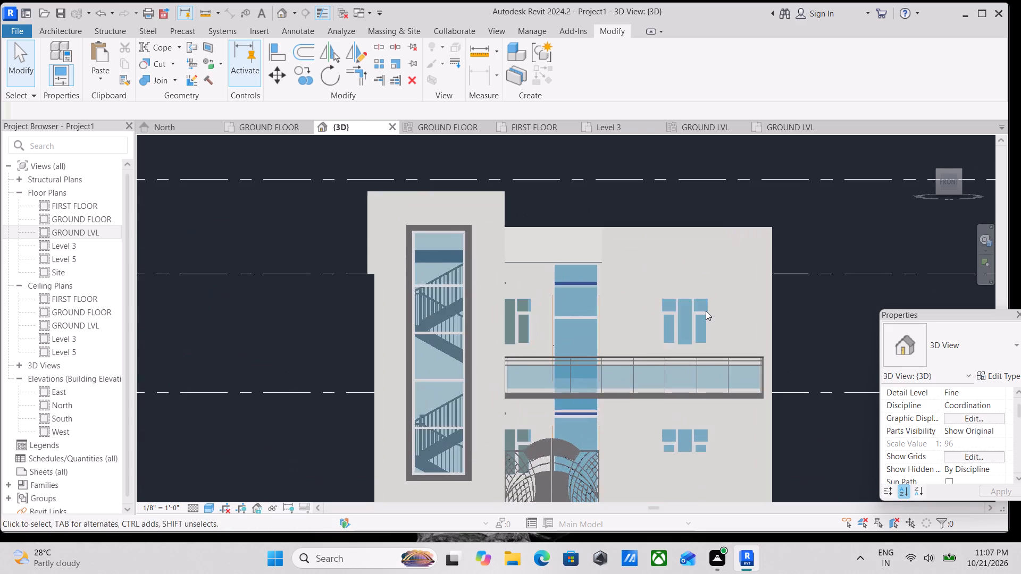
{"action": "middle_click_drag", "start_coordinate": [705, 311], "coordinate": [693, 305]}
{"action": "scroll", "coordinate": [681, 302], "scroll_direction": "up", "scroll_amount": 3}
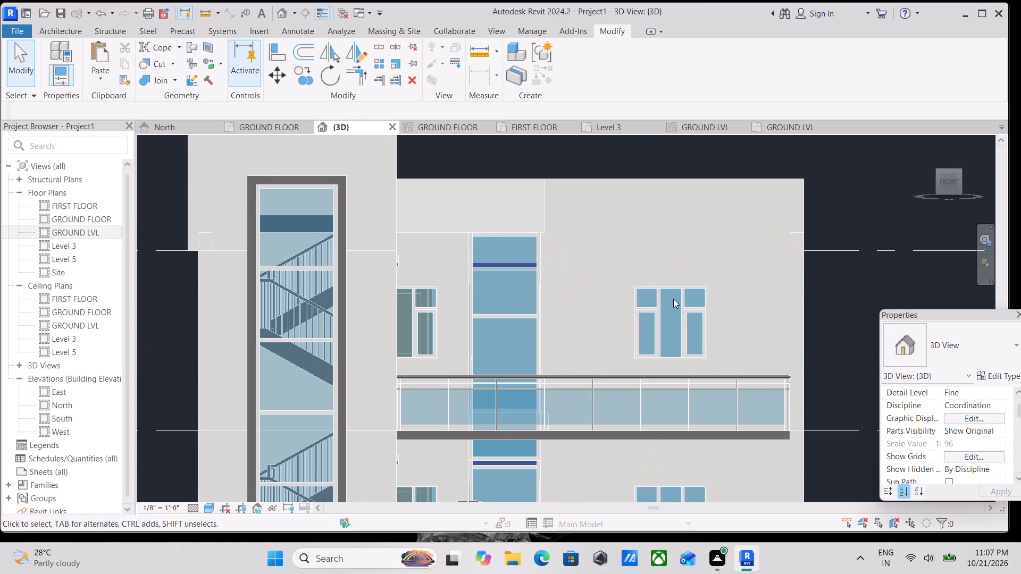
Create a new in-place model in the Generic Models category, keeping the suggested name.
{"action": "left_click", "coordinate": [72, 33]}
{"action": "left_click", "coordinate": [161, 73]}
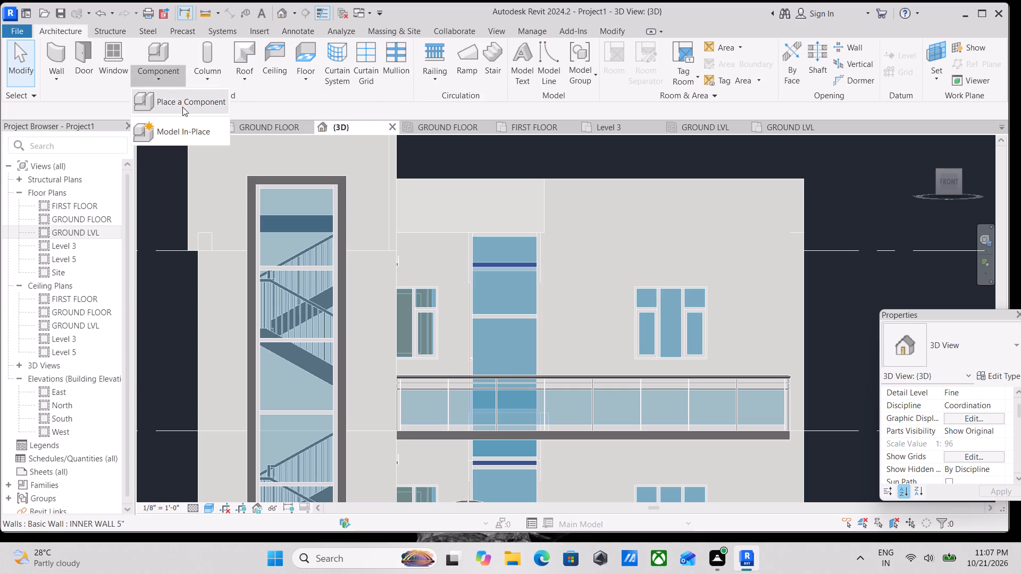
{"action": "left_click", "coordinate": [203, 134]}
{"action": "scroll", "coordinate": [457, 258], "scroll_direction": "down", "scroll_amount": 2}
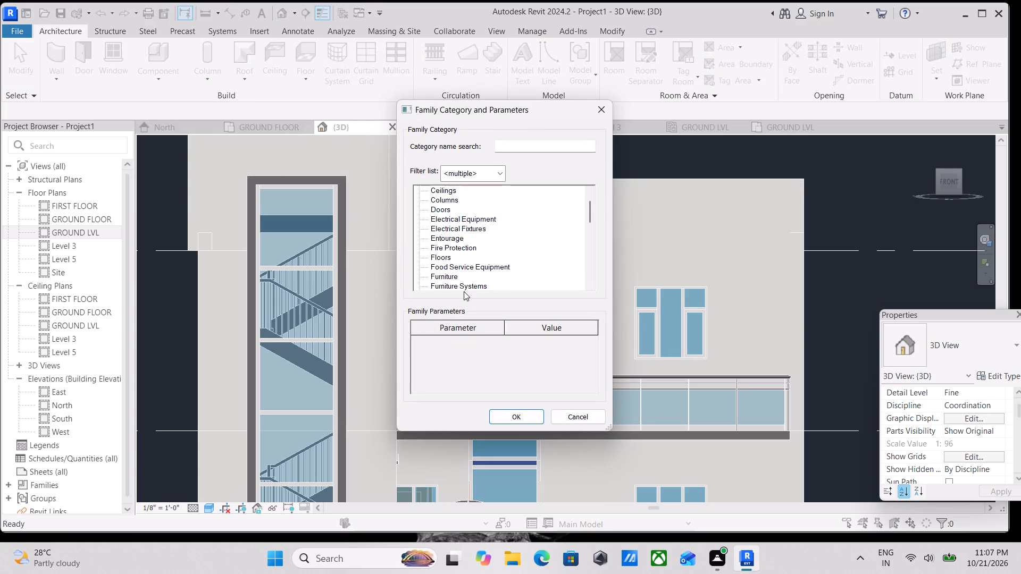
{"action": "scroll", "coordinate": [449, 260], "scroll_direction": "down", "scroll_amount": 2}
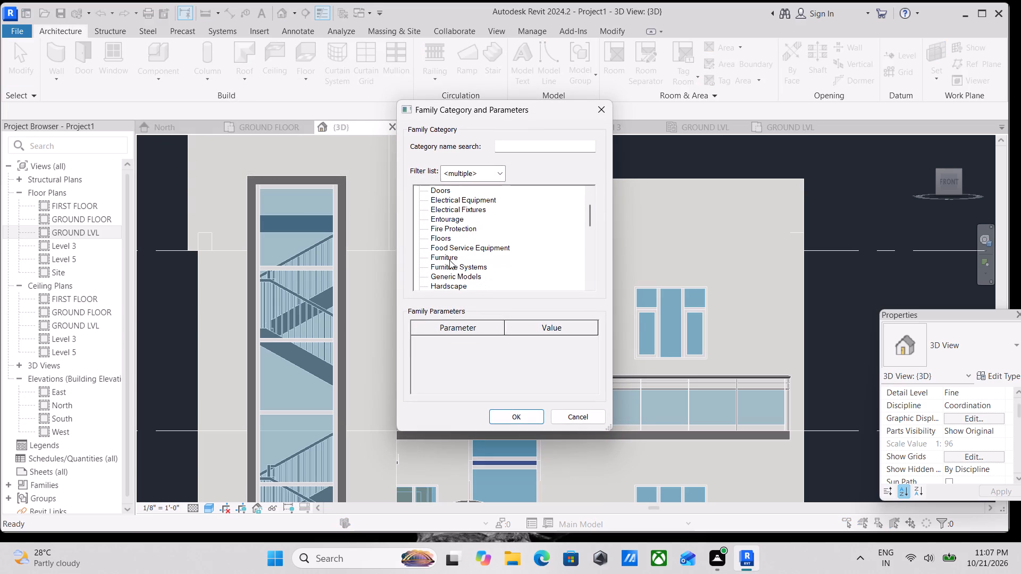
{"action": "left_click", "coordinate": [456, 275]}
{"action": "left_click", "coordinate": [514, 416]}
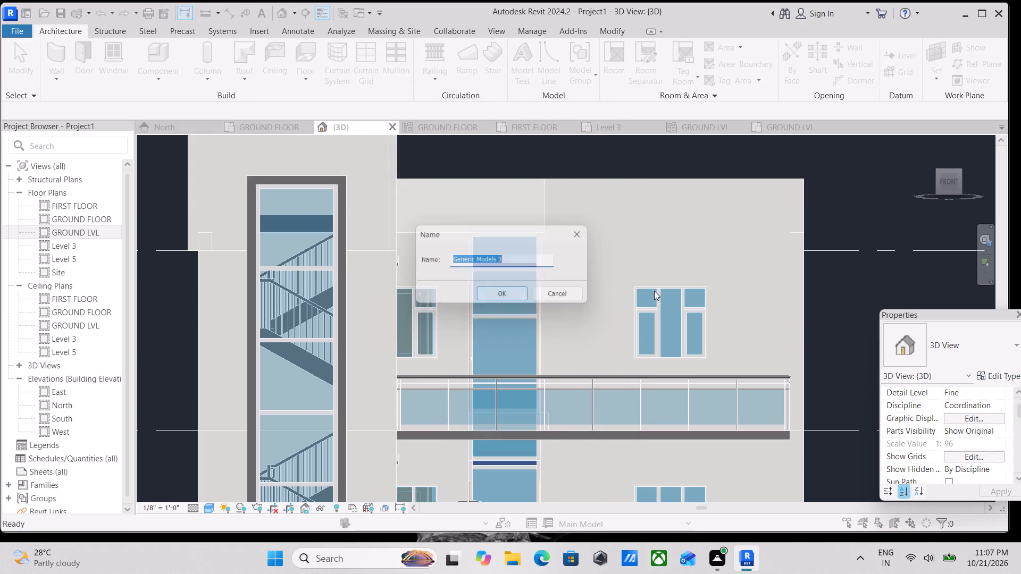
{"action": "left_click", "coordinate": [492, 294]}
Start an extrusion and pick the front wall face around the first-floor window above the balcony as its work plane.
{"action": "scroll", "coordinate": [623, 296], "scroll_direction": "up", "scroll_amount": 1}
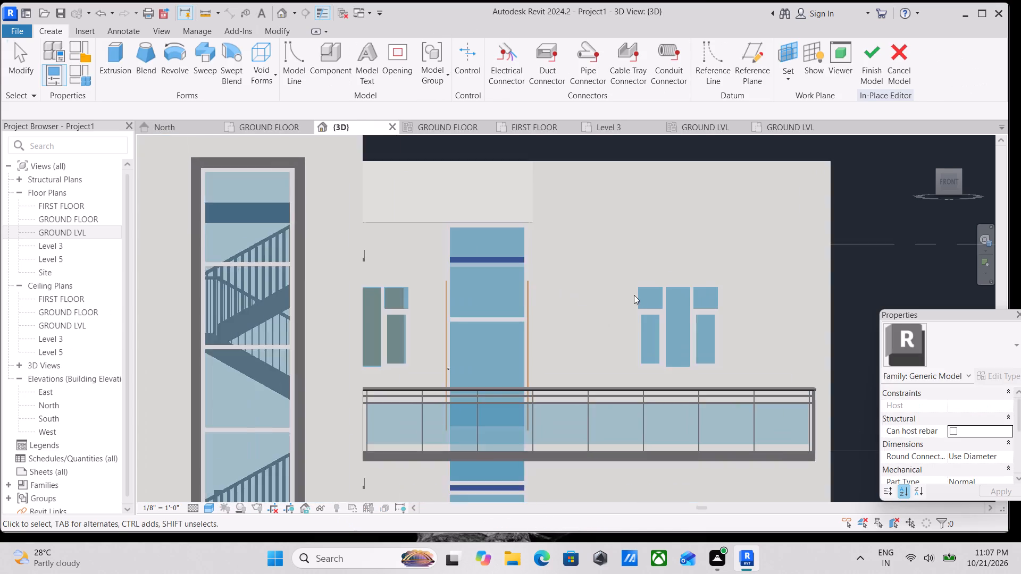
{"action": "scroll", "coordinate": [634, 295], "scroll_direction": "up", "scroll_amount": 2}
{"action": "left_click", "coordinate": [108, 79]}
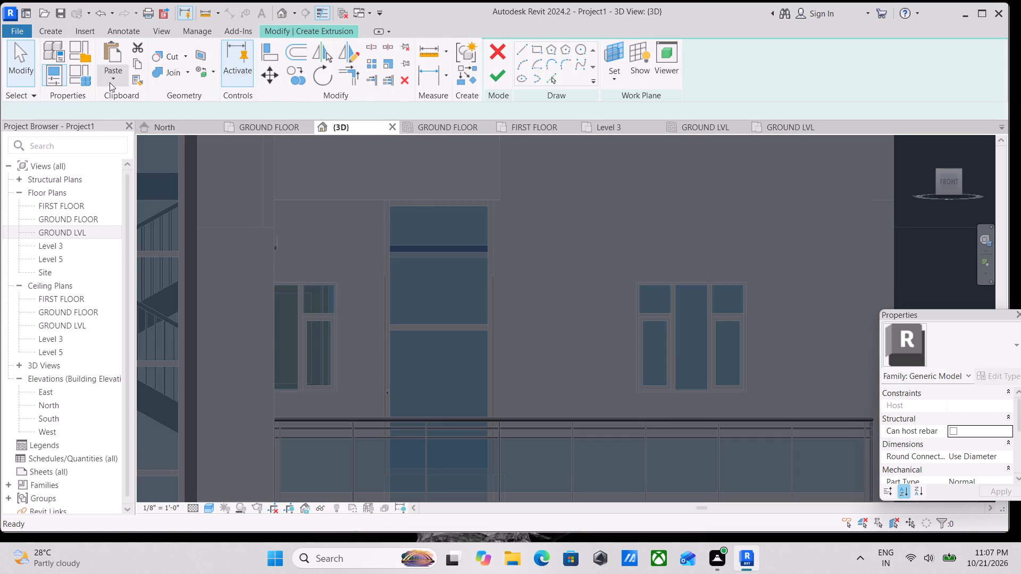
{"action": "left_click", "coordinate": [532, 55]}
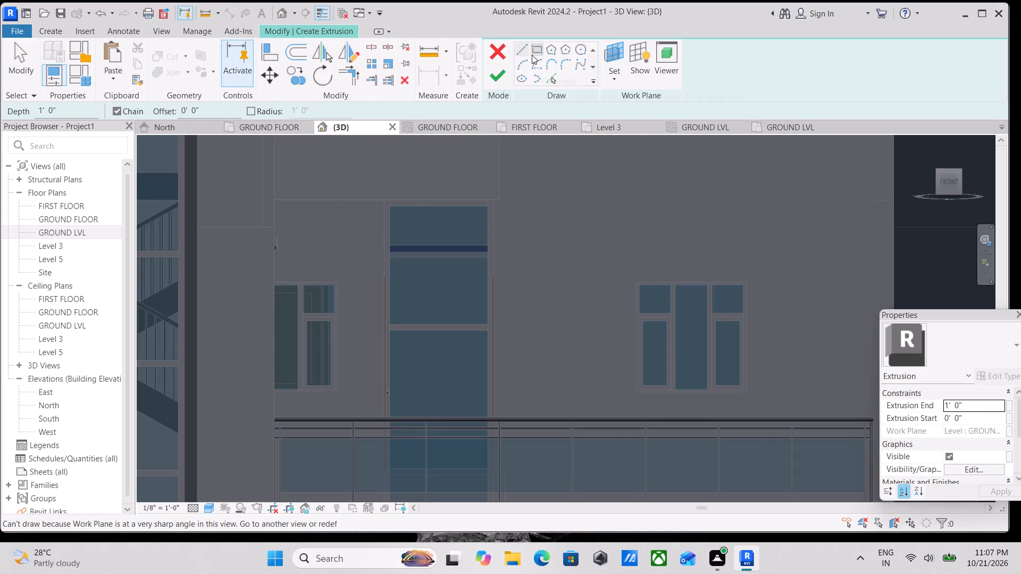
{"action": "scroll", "coordinate": [688, 267], "scroll_direction": "down", "scroll_amount": 6}
{"action": "middle_click_drag", "start_coordinate": [689, 249], "coordinate": [655, 310], "text": "shift"}
{"action": "middle_click_drag", "start_coordinate": [826, 176], "coordinate": [780, 308]}
{"action": "scroll", "coordinate": [780, 308], "scroll_direction": "up", "scroll_amount": 1}
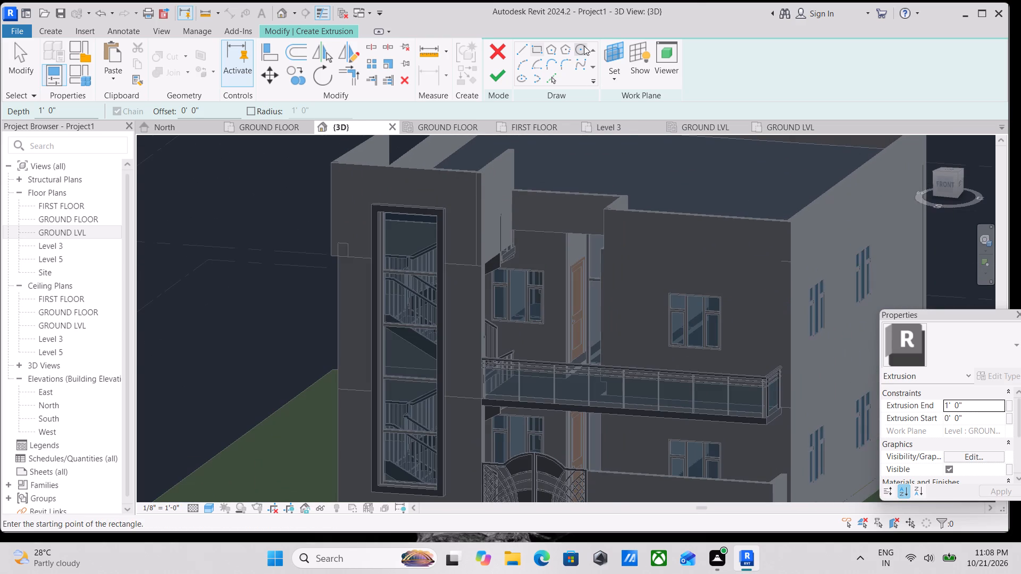
{"action": "left_click", "coordinate": [620, 79]}
{"action": "left_click", "coordinate": [628, 134]}
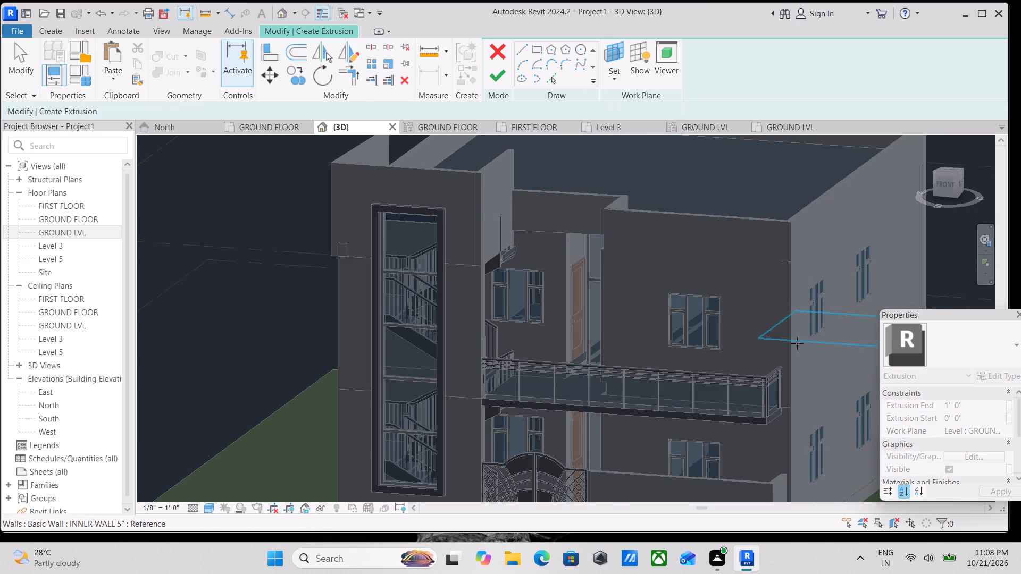
{"action": "scroll", "coordinate": [798, 343], "scroll_direction": "up", "scroll_amount": 2}
{"action": "scroll", "coordinate": [786, 248], "scroll_direction": "up", "scroll_amount": 3}
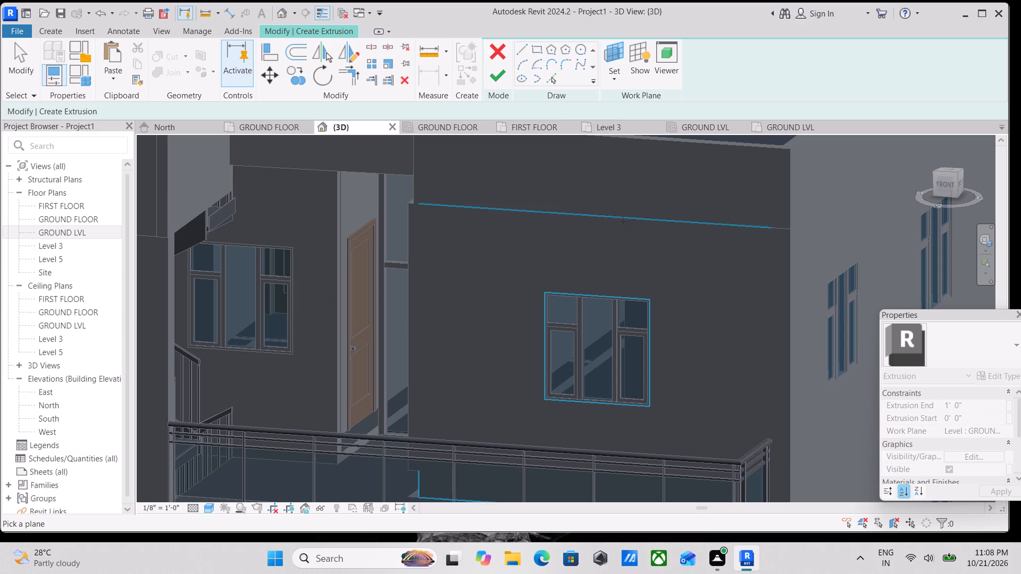
{"action": "left_click", "coordinate": [623, 222]}
Sketch a 4' by 4' rectangle around the opening of the first-floor window above the balcony.
{"action": "scroll", "coordinate": [549, 293], "scroll_direction": "up", "scroll_amount": 3}
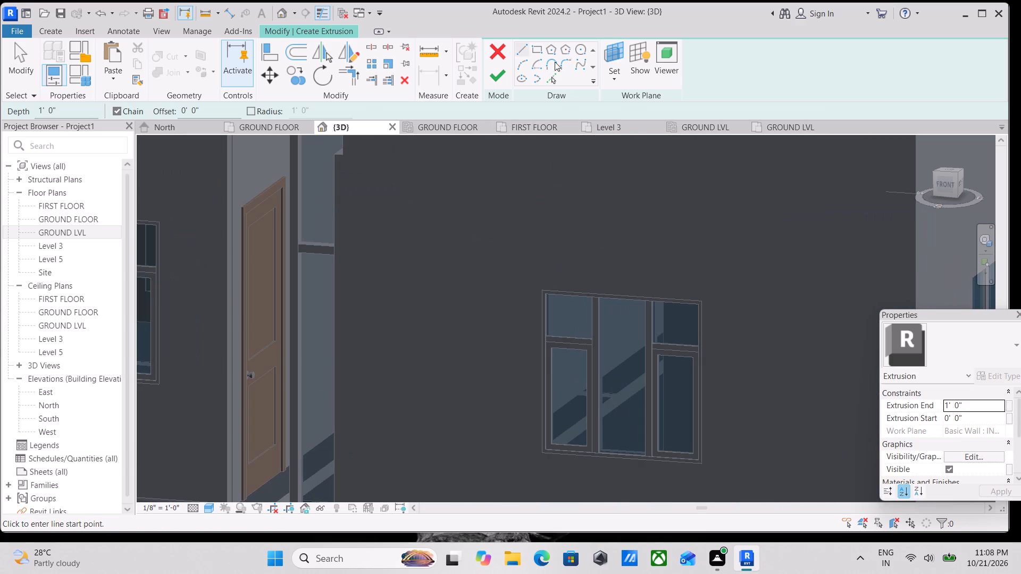
{"action": "left_click", "coordinate": [531, 43]}
{"action": "left_click", "coordinate": [543, 291]}
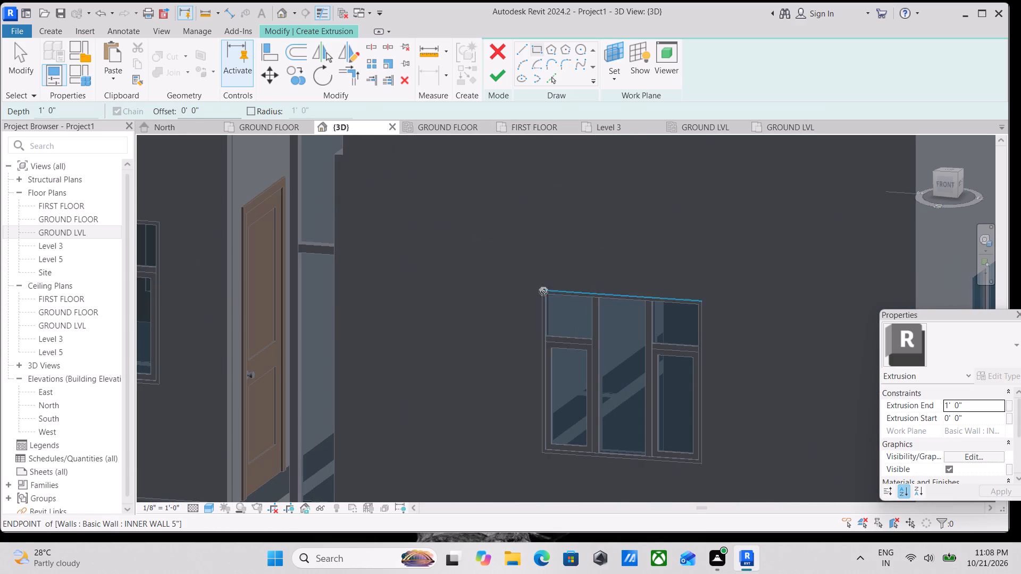
{"action": "middle_click_drag", "start_coordinate": [623, 413], "coordinate": [545, 311]}
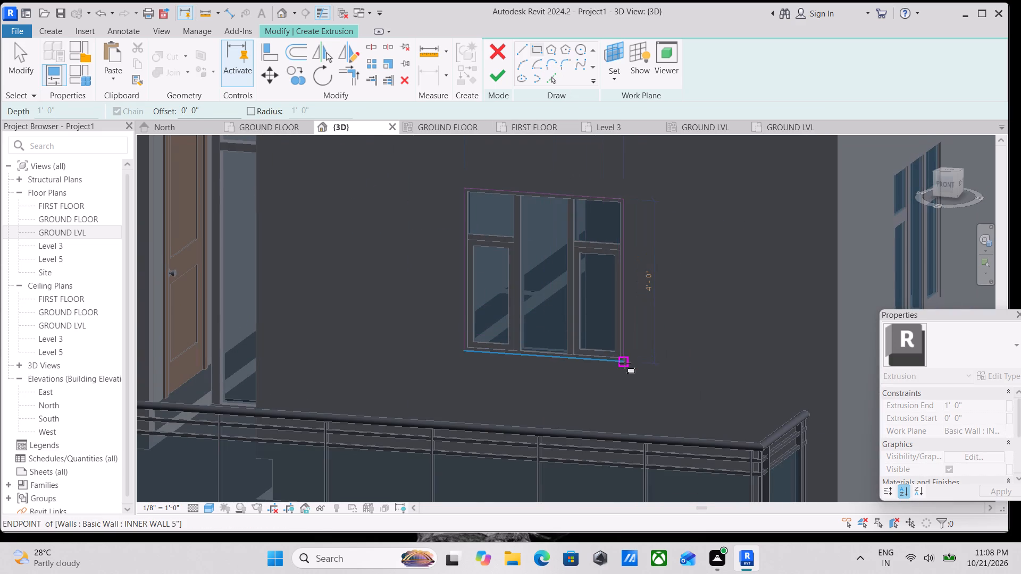
{"action": "scroll", "coordinate": [625, 363], "scroll_direction": "up", "scroll_amount": 4}
{"action": "left_click", "coordinate": [626, 360]}
{"action": "scroll", "coordinate": [510, 255], "scroll_direction": "down", "scroll_amount": 2}
{"action": "middle_click_drag", "start_coordinate": [521, 273], "coordinate": [616, 385]}
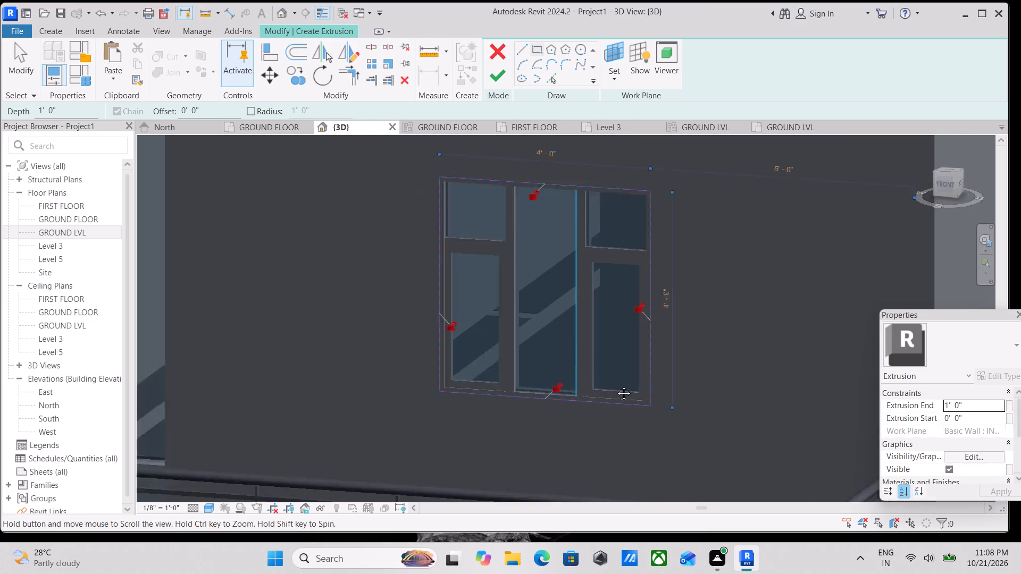
{"action": "middle_click_drag", "start_coordinate": [616, 385], "coordinate": [624, 392]}
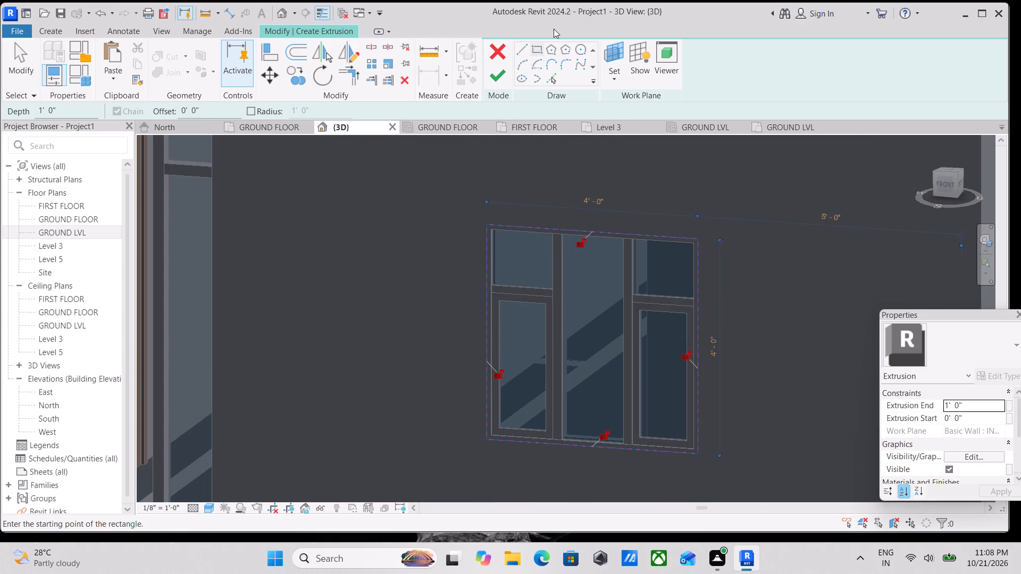
Sketch a second rectangle around the same window opening, offset 6" outward from the first one.
{"action": "left_click", "coordinate": [539, 49]}
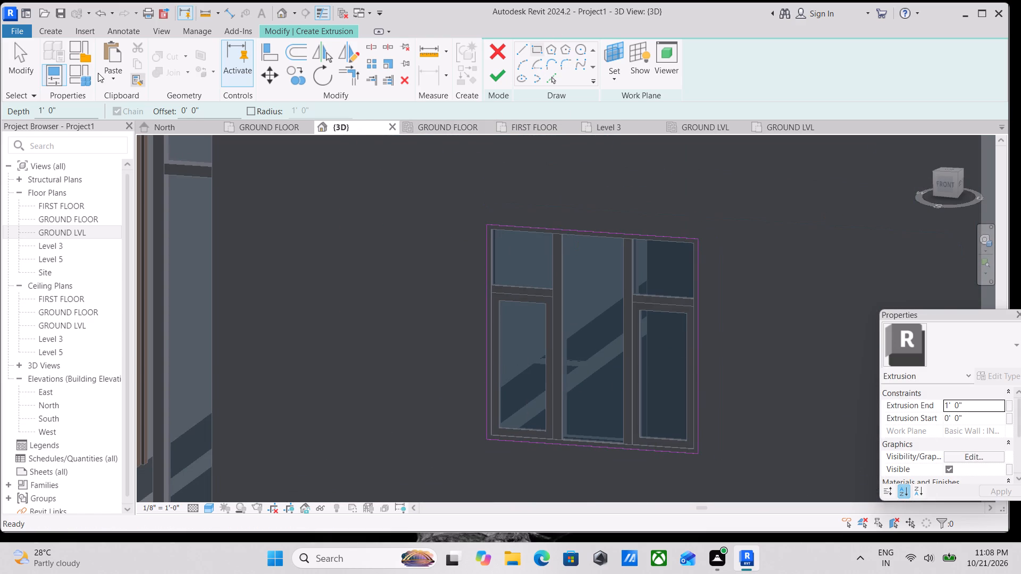
{"action": "left_click_drag", "start_coordinate": [208, 115], "coordinate": [163, 117]}
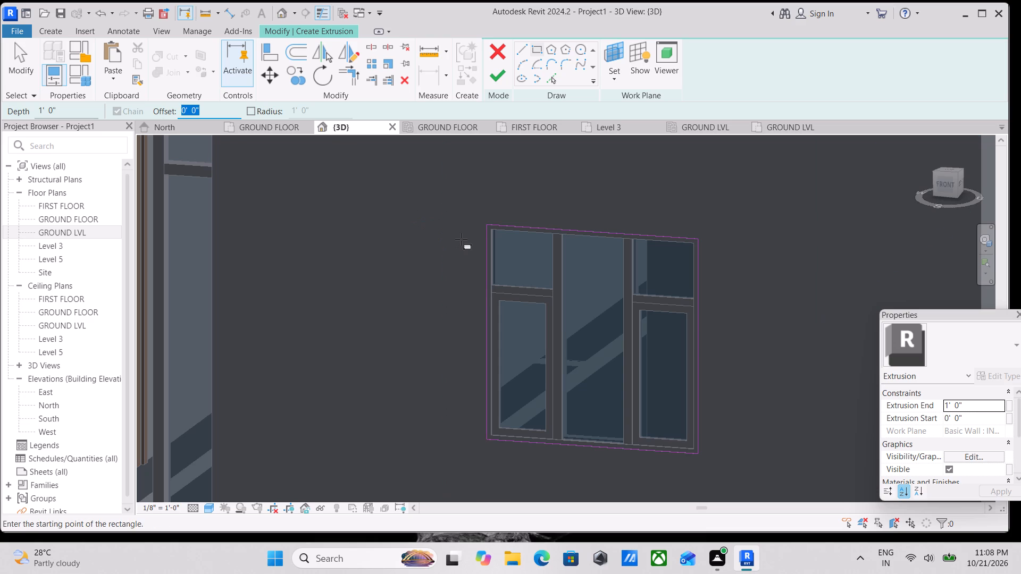
{"action": "key", "text": "6"}
{"action": "key", "text": "shift+quotedbl"}
{"action": "scroll", "coordinate": [522, 257], "scroll_direction": "up", "scroll_amount": 3}
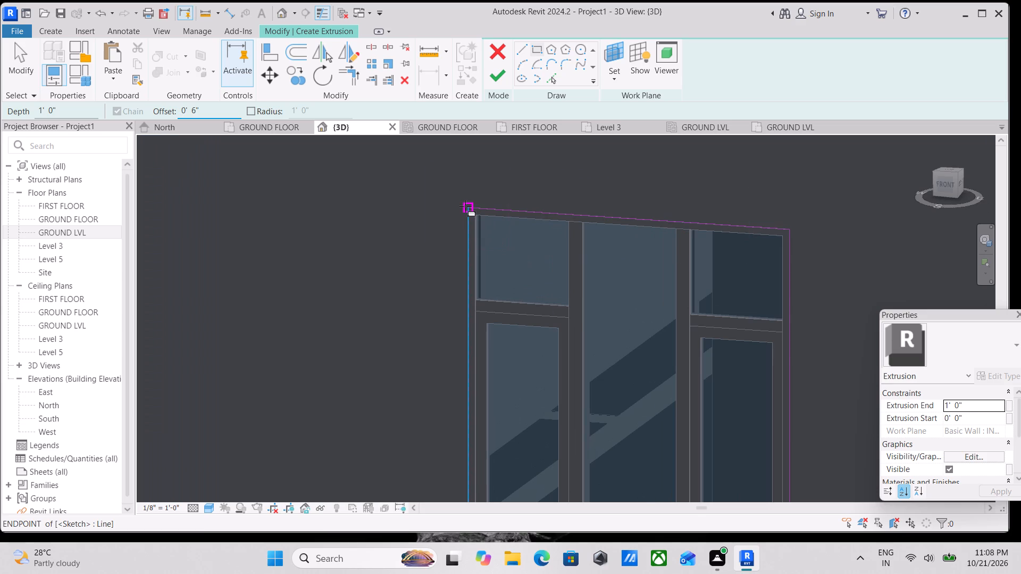
{"action": "left_click", "coordinate": [465, 206]}
{"action": "middle_click_drag", "start_coordinate": [571, 318], "coordinate": [466, 205]}
{"action": "scroll", "coordinate": [529, 272], "scroll_direction": "down", "scroll_amount": 1}
{"action": "scroll", "coordinate": [557, 382], "scroll_direction": "down", "scroll_amount": 1}
{"action": "middle_click_drag", "start_coordinate": [554, 375], "coordinate": [534, 338]}
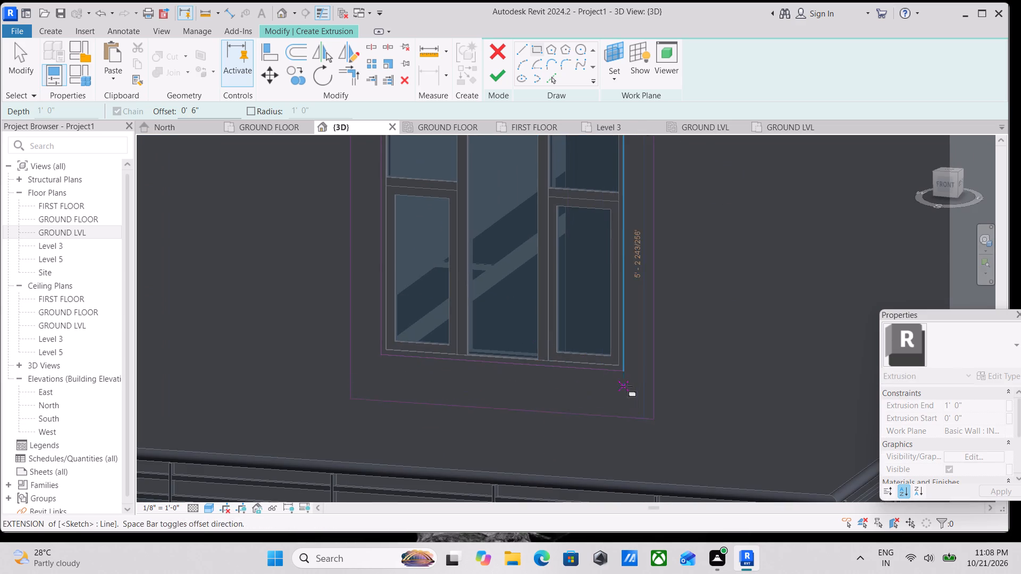
{"action": "left_click", "coordinate": [623, 372]}
{"action": "scroll", "coordinate": [629, 362], "scroll_direction": "down", "scroll_amount": 2}
{"action": "middle_click_drag", "start_coordinate": [631, 365], "coordinate": [676, 423]}
{"action": "scroll", "coordinate": [663, 332], "scroll_direction": "down", "scroll_amount": 2}
{"action": "middle_click_drag", "start_coordinate": [663, 332], "coordinate": [675, 350]}
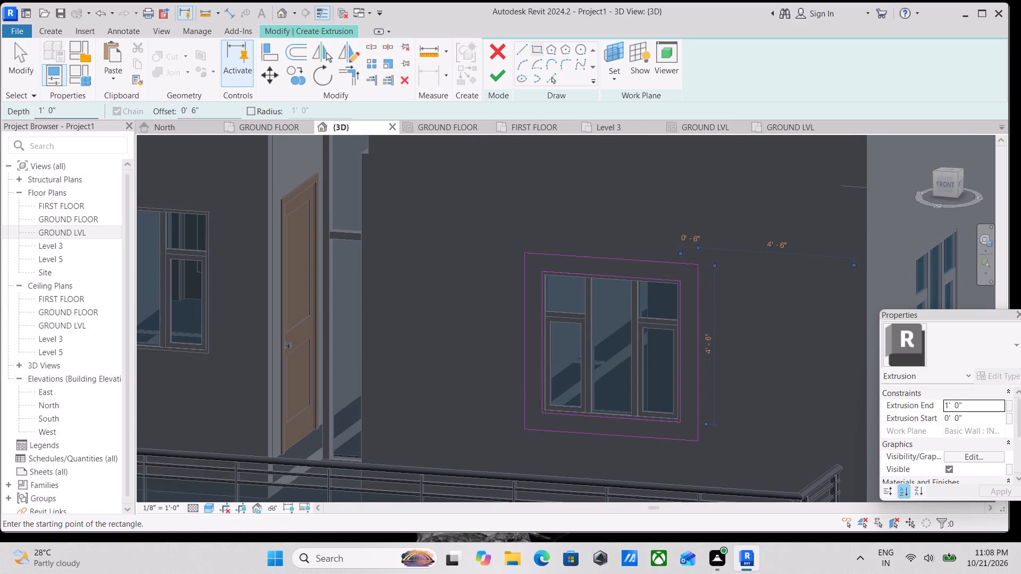
Set the extrusion depth to 6" and finish the window frame sketch.
{"action": "left_click", "coordinate": [53, 106]}
{"action": "left_click_drag", "start_coordinate": [56, 110], "coordinate": [19, 107]}
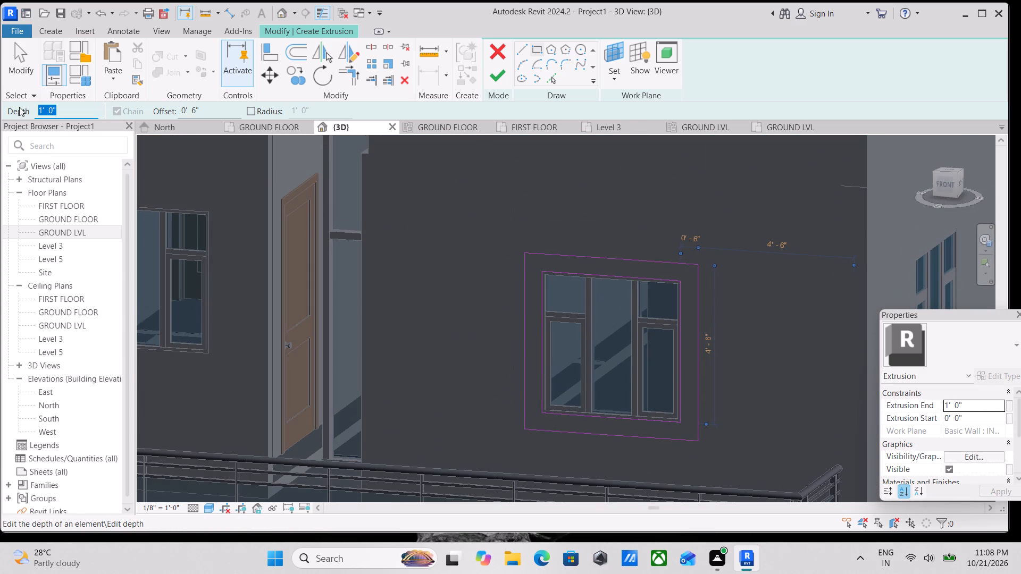
{"action": "key", "text": "6"}
{"action": "key", "text": "shift+quotedbl"}
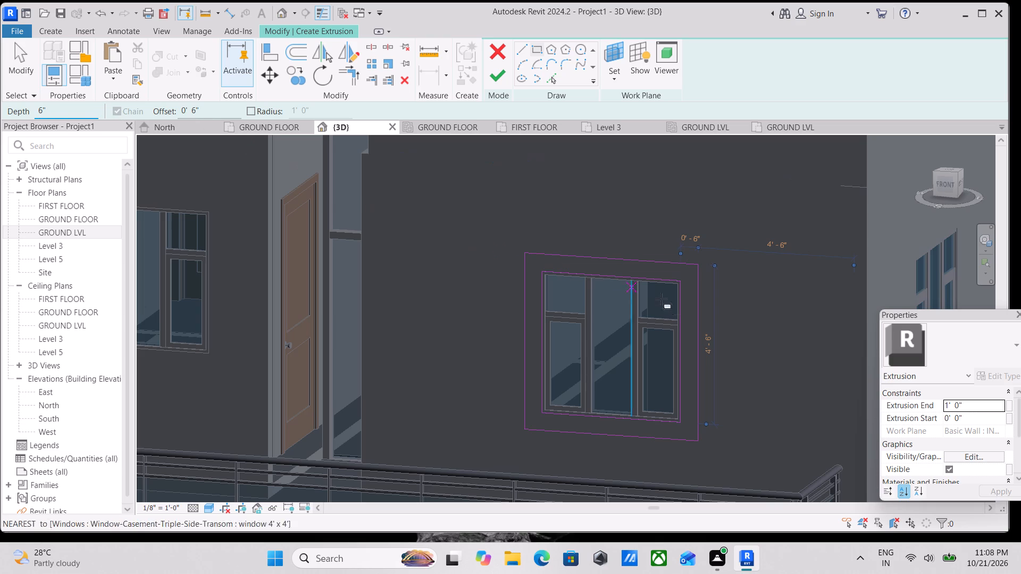
{"action": "scroll", "coordinate": [686, 341], "scroll_direction": "down", "scroll_amount": 2}
{"action": "middle_click_drag", "start_coordinate": [686, 341], "coordinate": [714, 352]}
{"action": "scroll", "coordinate": [558, 286], "scroll_direction": "down", "scroll_amount": 2}
{"action": "middle_click_drag", "start_coordinate": [558, 286], "coordinate": [705, 340]}
{"action": "scroll", "coordinate": [522, 324], "scroll_direction": "up", "scroll_amount": 2}
{"action": "left_click", "coordinate": [495, 82]}
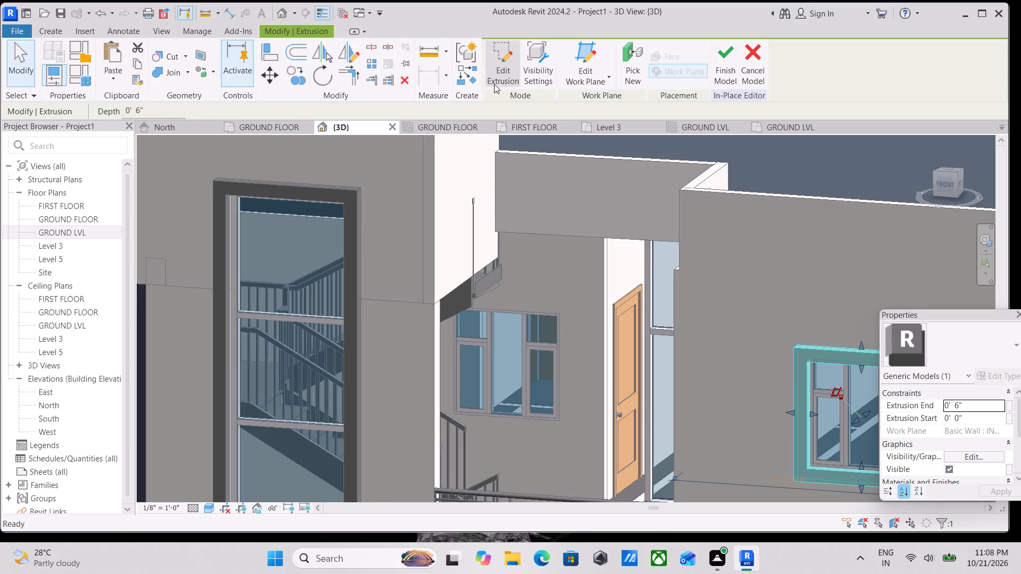
Assign the accent wall material to the window frame extrusion and finish the in-place model.
{"action": "scroll", "coordinate": [683, 265], "scroll_direction": "down", "scroll_amount": 2}
{"action": "middle_click_drag", "start_coordinate": [683, 265], "coordinate": [483, 212]}
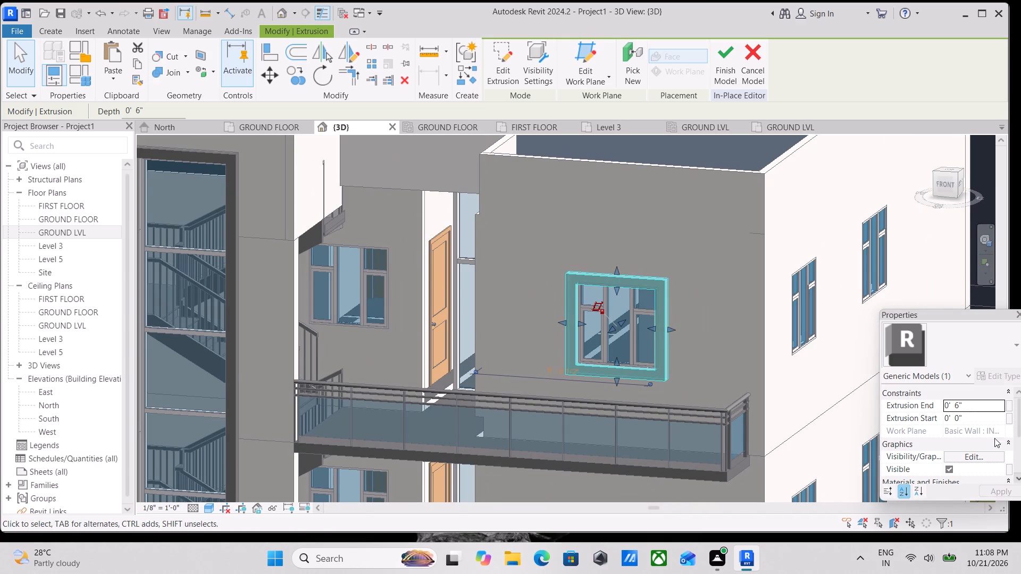
{"action": "scroll", "coordinate": [985, 432], "scroll_direction": "down", "scroll_amount": 2}
{"action": "left_click", "coordinate": [995, 443]}
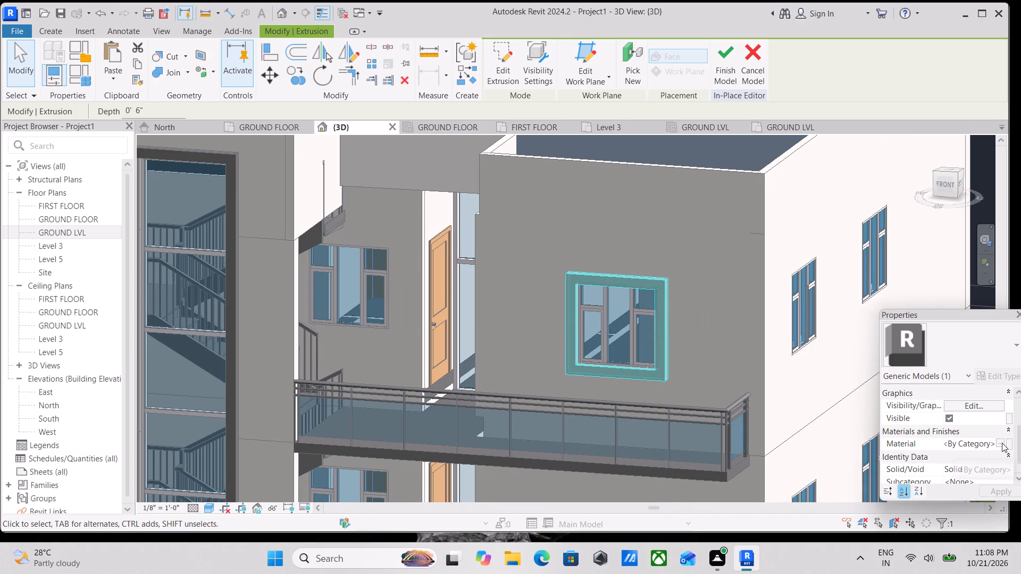
{"action": "left_click", "coordinate": [1002, 443]}
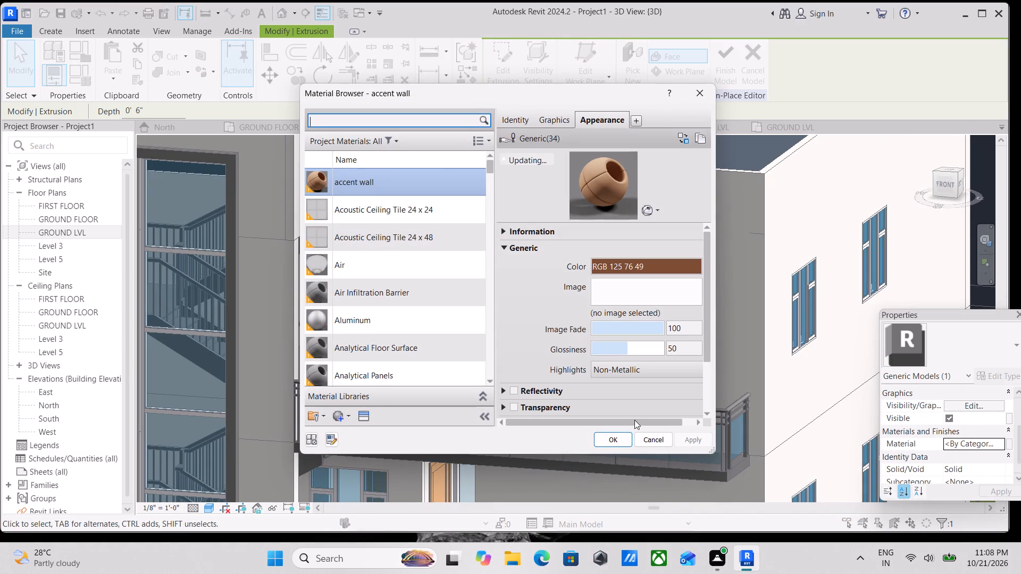
{"action": "left_click", "coordinate": [617, 437]}
{"action": "scroll", "coordinate": [617, 436], "scroll_direction": "down", "scroll_amount": 3}
{"action": "middle_click_drag", "start_coordinate": [617, 434], "coordinate": [734, 398]}
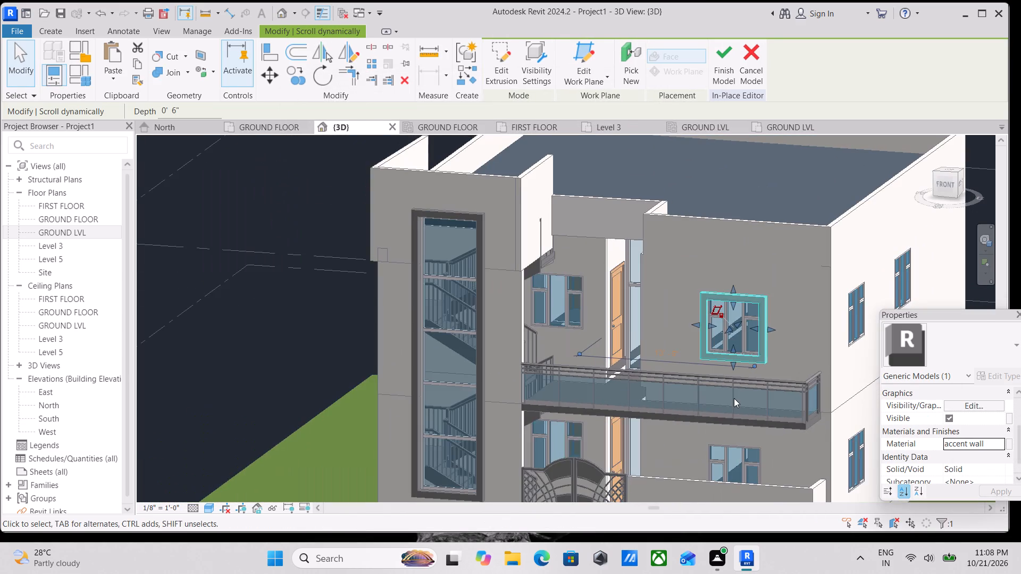
{"action": "scroll", "coordinate": [704, 390], "scroll_direction": "up", "scroll_amount": 2}
{"action": "left_click", "coordinate": [725, 50]}
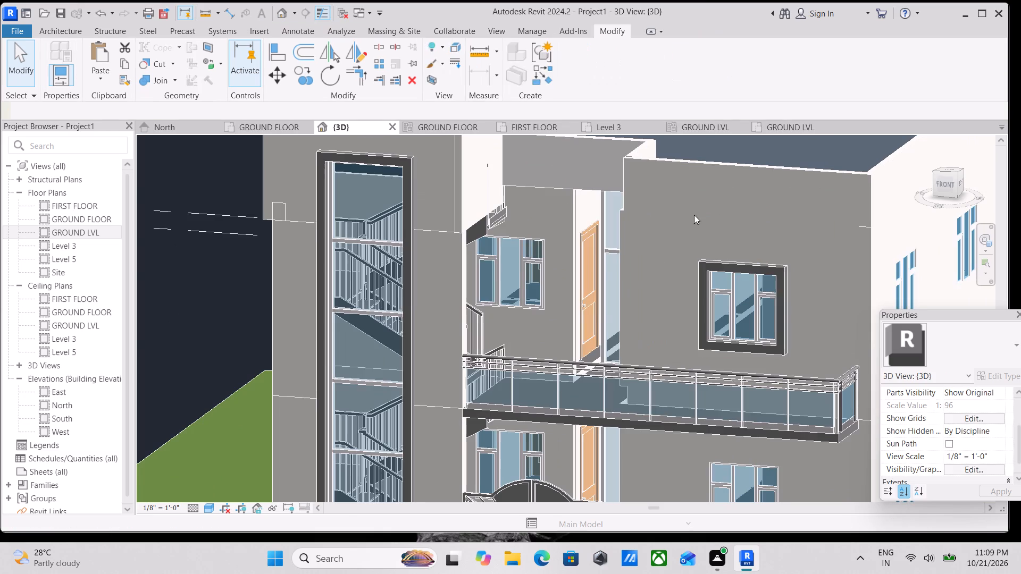
Check the frames' colours on the facade in the Realistic visual style, then return the view to Shaded.
{"action": "left_click", "coordinate": [213, 503]}
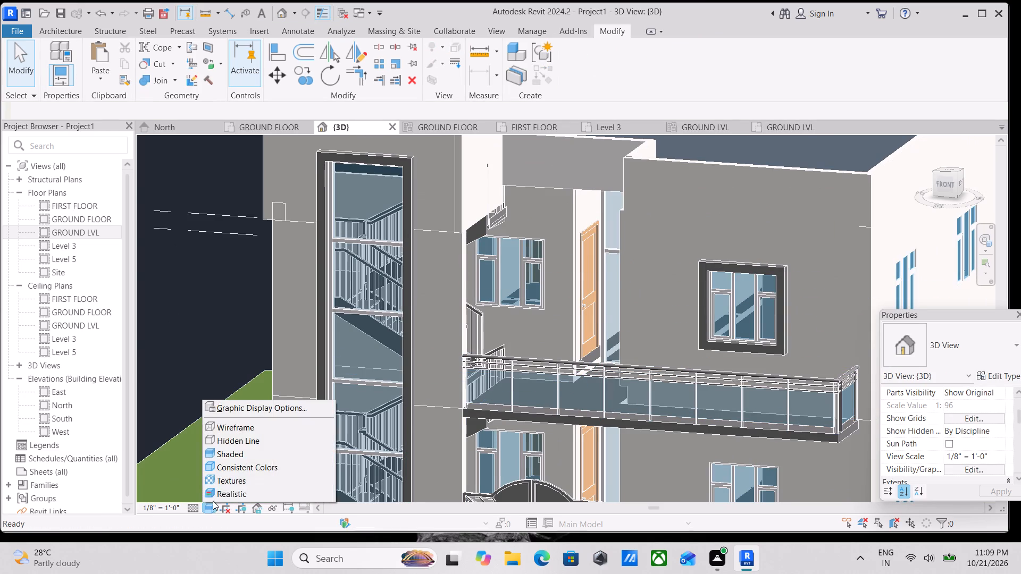
{"action": "left_click", "coordinate": [232, 493]}
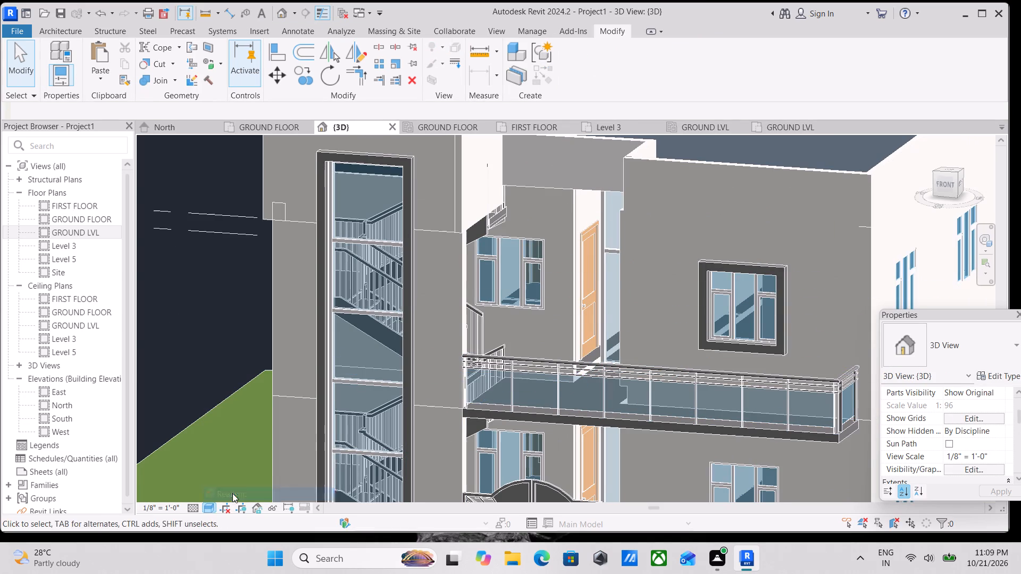
{"action": "scroll", "coordinate": [500, 305], "scroll_direction": "down", "scroll_amount": 2}
{"action": "middle_click_drag", "start_coordinate": [500, 305], "coordinate": [511, 351]}
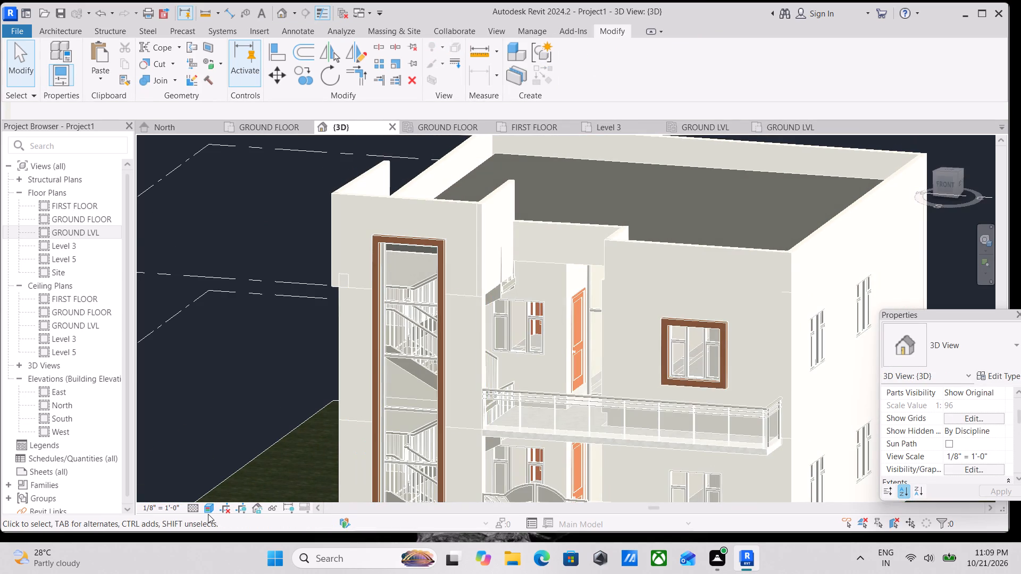
{"action": "left_click", "coordinate": [208, 514]}
{"action": "left_click", "coordinate": [207, 509]}
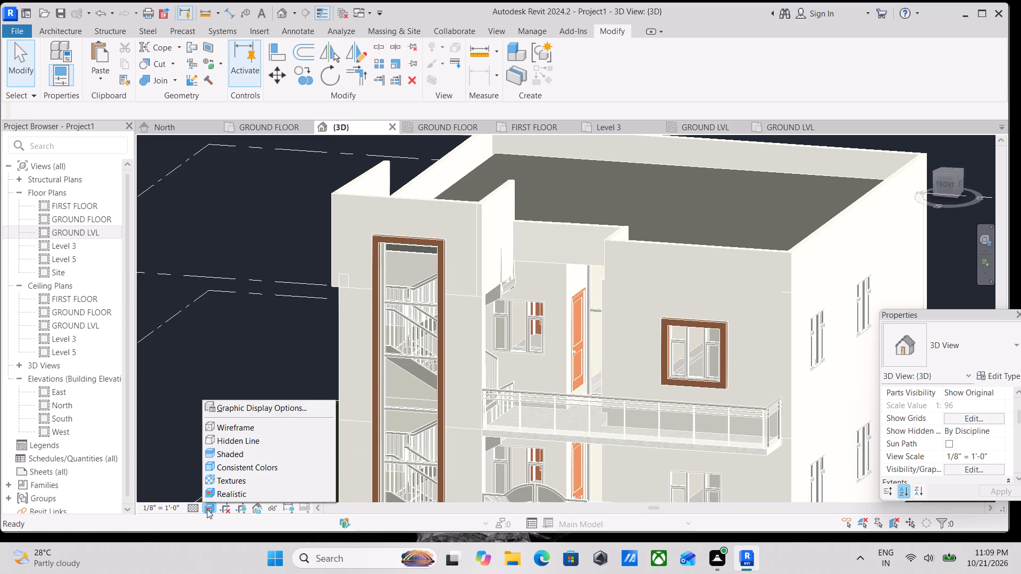
{"action": "left_click", "coordinate": [236, 451]}
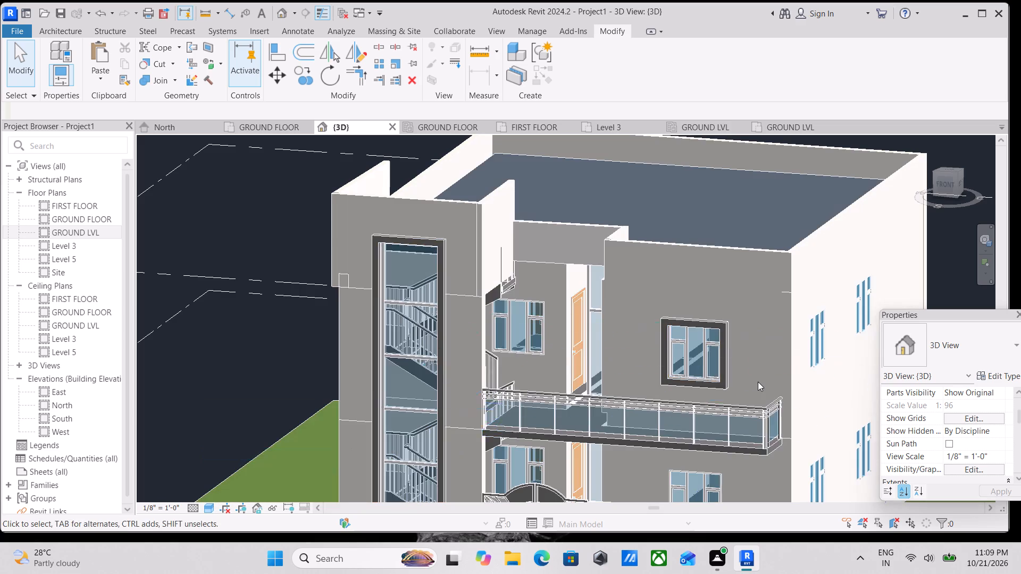
Orient the 3D view to the front, facing the framed first-floor window above the balcony.
{"action": "scroll", "coordinate": [758, 382], "scroll_direction": "up", "scroll_amount": 2}
{"action": "scroll", "coordinate": [758, 382], "scroll_direction": "down", "scroll_amount": 3}
{"action": "middle_click_drag", "start_coordinate": [761, 379], "coordinate": [818, 333]}
{"action": "scroll", "coordinate": [818, 333], "scroll_direction": "down", "scroll_amount": 2}
{"action": "middle_click_drag", "start_coordinate": [818, 333], "coordinate": [830, 337]}
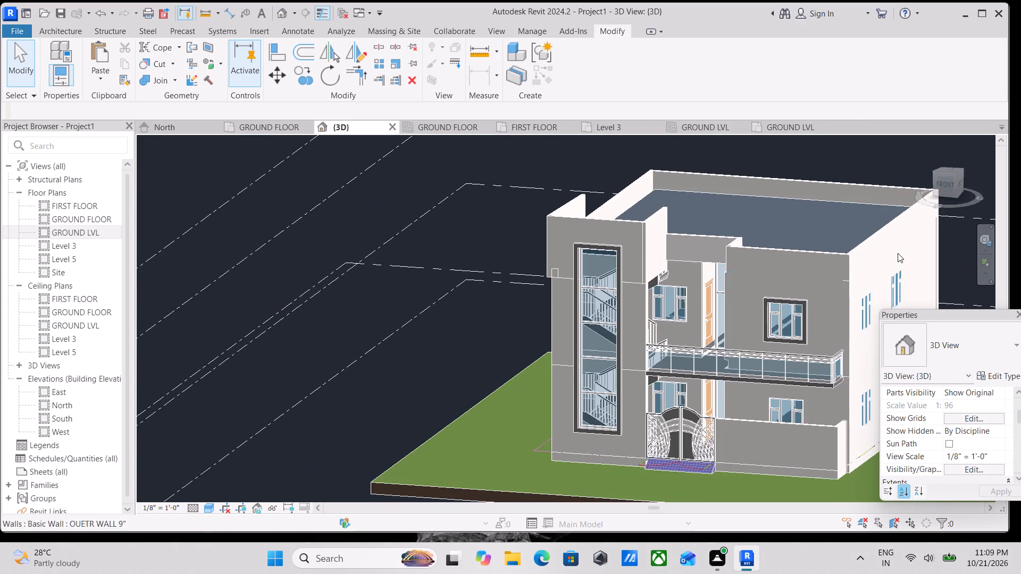
{"action": "left_click", "coordinate": [944, 189]}
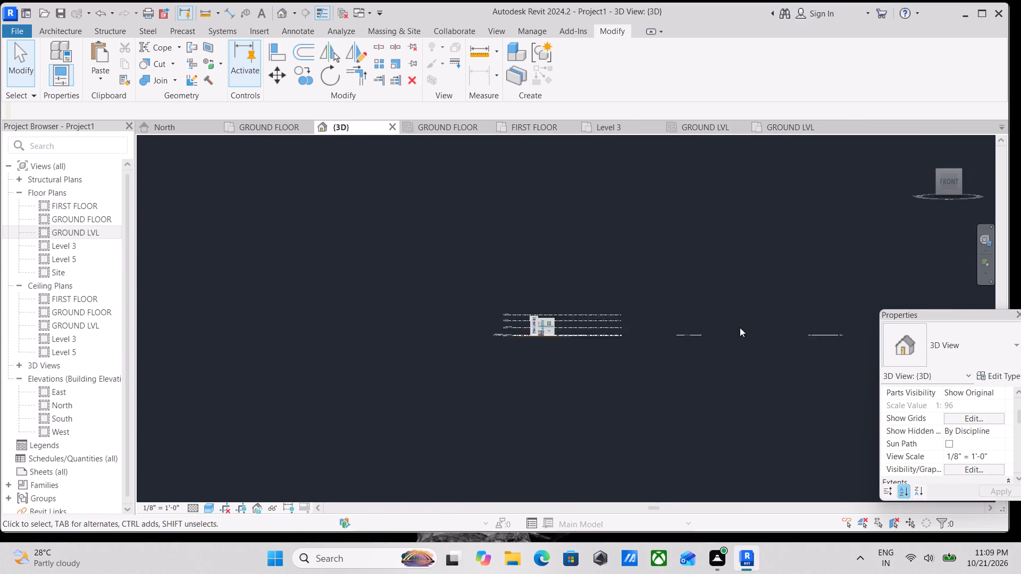
{"action": "scroll", "coordinate": [463, 337], "scroll_direction": "up", "scroll_amount": 18}
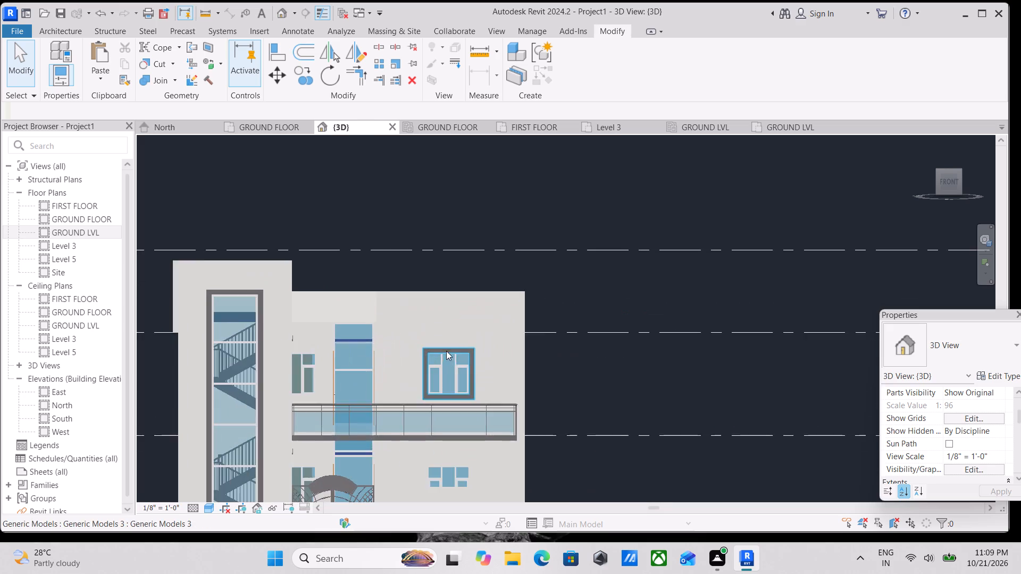
{"action": "scroll", "coordinate": [446, 351], "scroll_direction": "up", "scroll_amount": 5}
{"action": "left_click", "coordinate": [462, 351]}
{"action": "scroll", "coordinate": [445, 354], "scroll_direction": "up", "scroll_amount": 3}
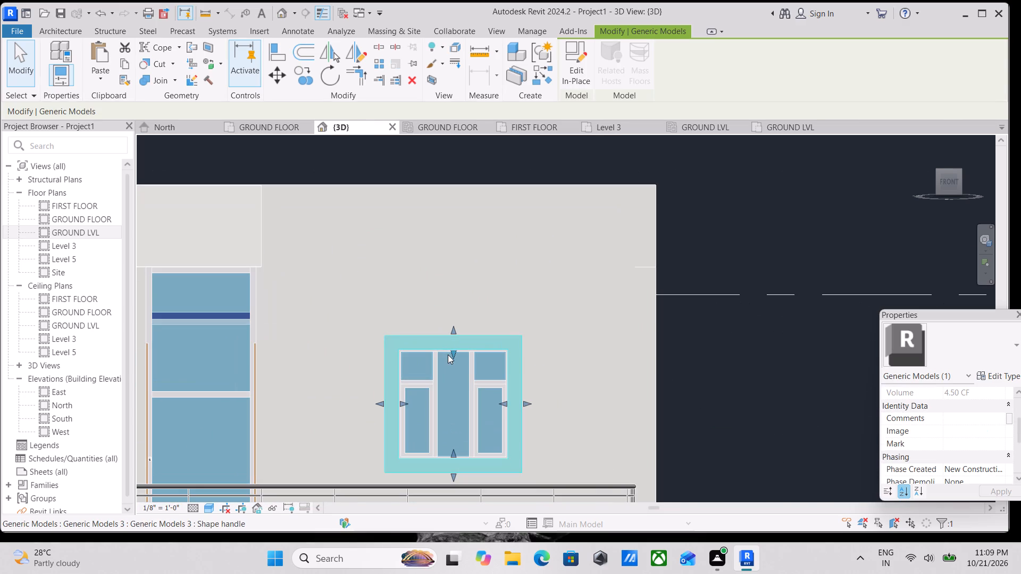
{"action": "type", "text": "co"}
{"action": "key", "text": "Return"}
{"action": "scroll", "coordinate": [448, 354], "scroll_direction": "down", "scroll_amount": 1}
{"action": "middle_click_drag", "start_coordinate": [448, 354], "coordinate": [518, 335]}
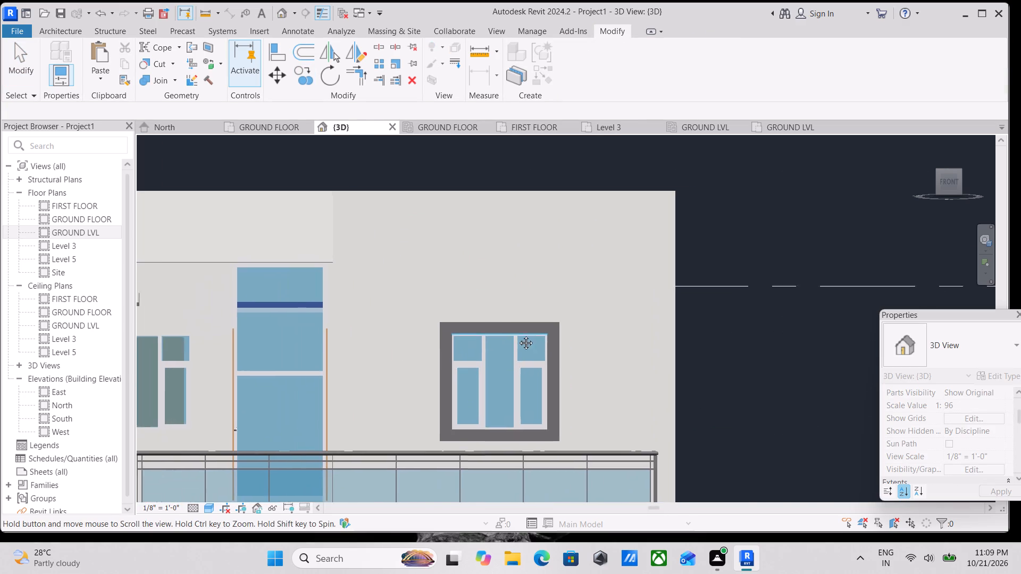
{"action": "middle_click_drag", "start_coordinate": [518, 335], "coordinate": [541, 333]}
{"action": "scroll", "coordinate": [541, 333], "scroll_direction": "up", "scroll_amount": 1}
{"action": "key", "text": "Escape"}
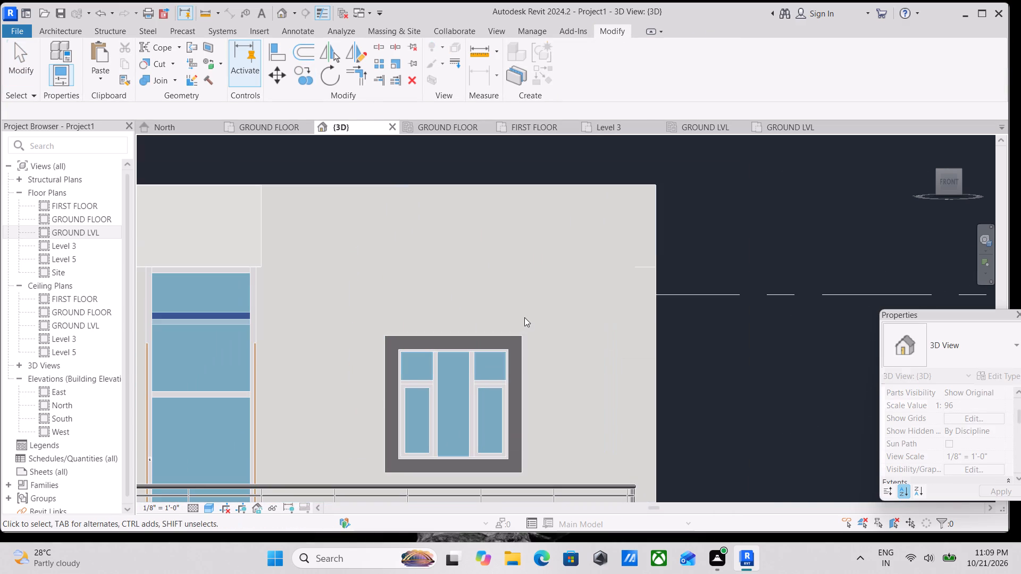
Copy the window frame from the window's top midpoint onto the other first-floor window, between the staircase and the door.
{"action": "left_click", "coordinate": [506, 339]}
{"action": "type", "text": "co"}
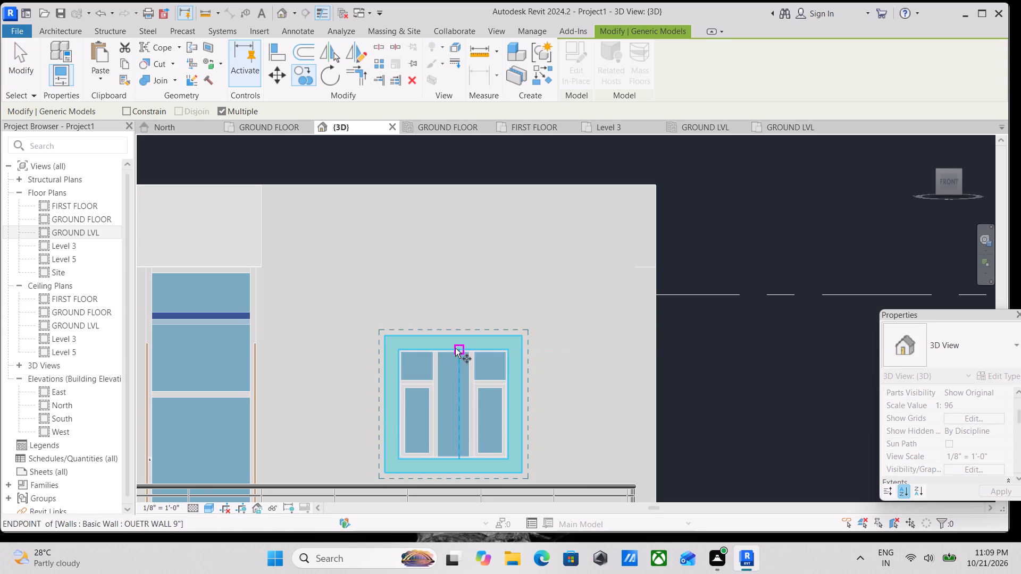
{"action": "left_click", "coordinate": [448, 349]}
{"action": "middle_click_drag", "start_coordinate": [448, 349], "coordinate": [716, 331]}
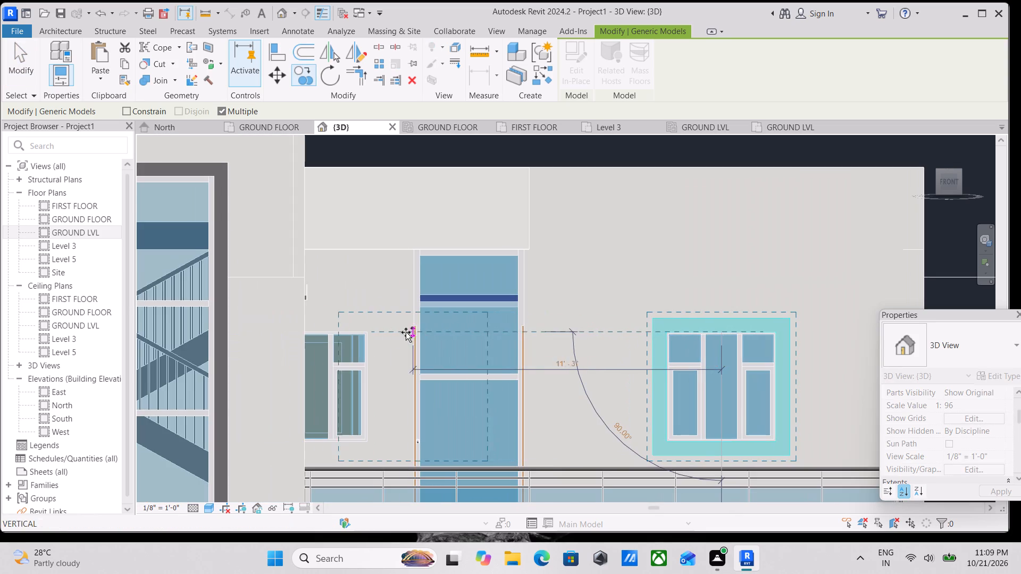
{"action": "left_click", "coordinate": [316, 333]}
Place further copies of the frame on the two ground-floor windows, one below the balcony and one behind the gate.
{"action": "middle_click_drag", "start_coordinate": [316, 332], "coordinate": [289, 249]}
{"action": "middle_click_drag", "start_coordinate": [441, 384], "coordinate": [336, 197]}
{"action": "scroll", "coordinate": [418, 360], "scroll_direction": "down", "scroll_amount": 1}
{"action": "scroll", "coordinate": [566, 342], "scroll_direction": "up", "scroll_amount": 3}
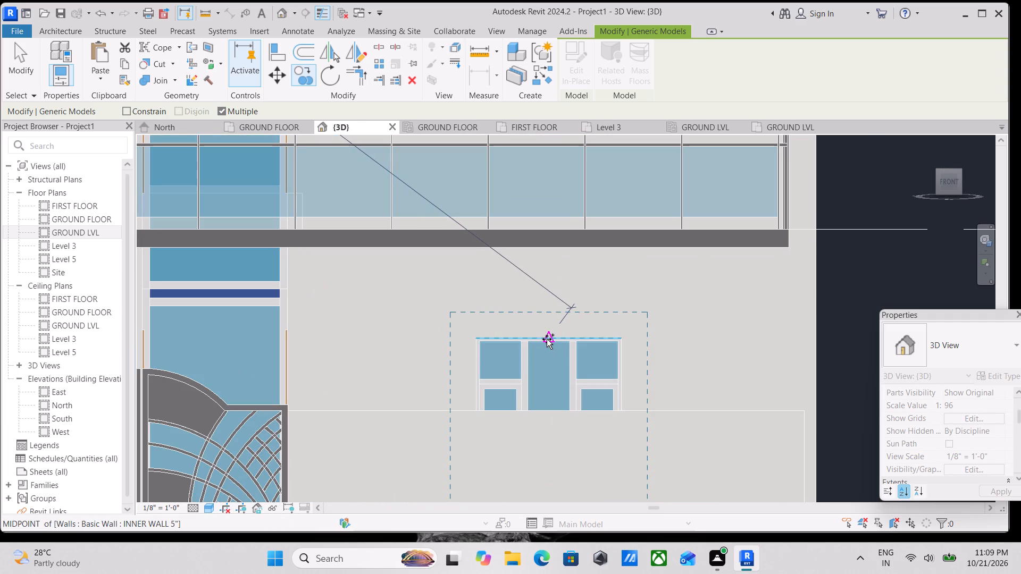
{"action": "left_click", "coordinate": [547, 339]}
{"action": "scroll", "coordinate": [547, 338], "scroll_direction": "down", "scroll_amount": 2}
{"action": "middle_click_drag", "start_coordinate": [547, 338], "coordinate": [687, 308]}
{"action": "middle_click_drag", "start_coordinate": [424, 297], "coordinate": [455, 301]}
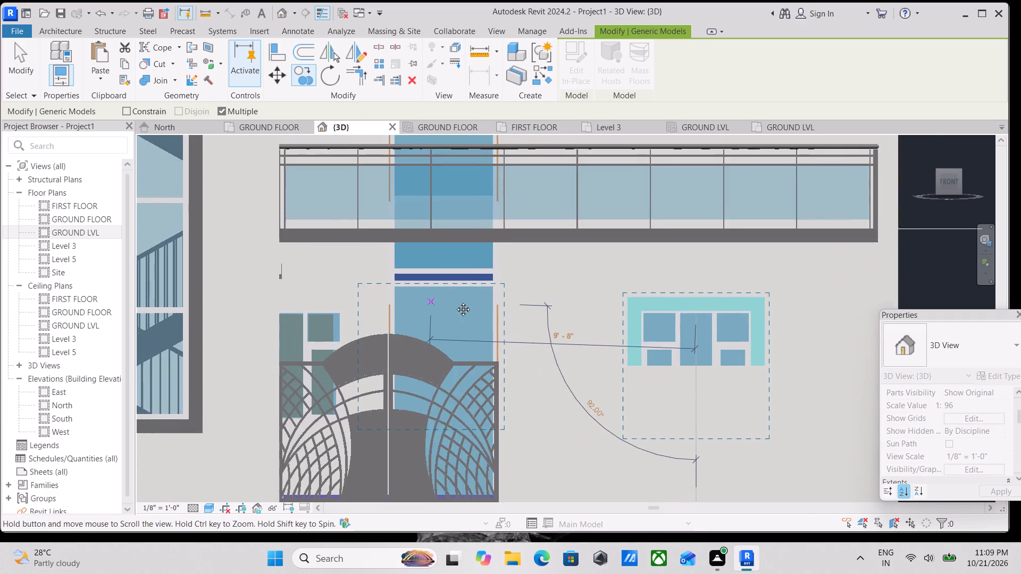
{"action": "middle_click_drag", "start_coordinate": [455, 301], "coordinate": [474, 306]}
{"action": "left_click", "coordinate": [328, 316]}
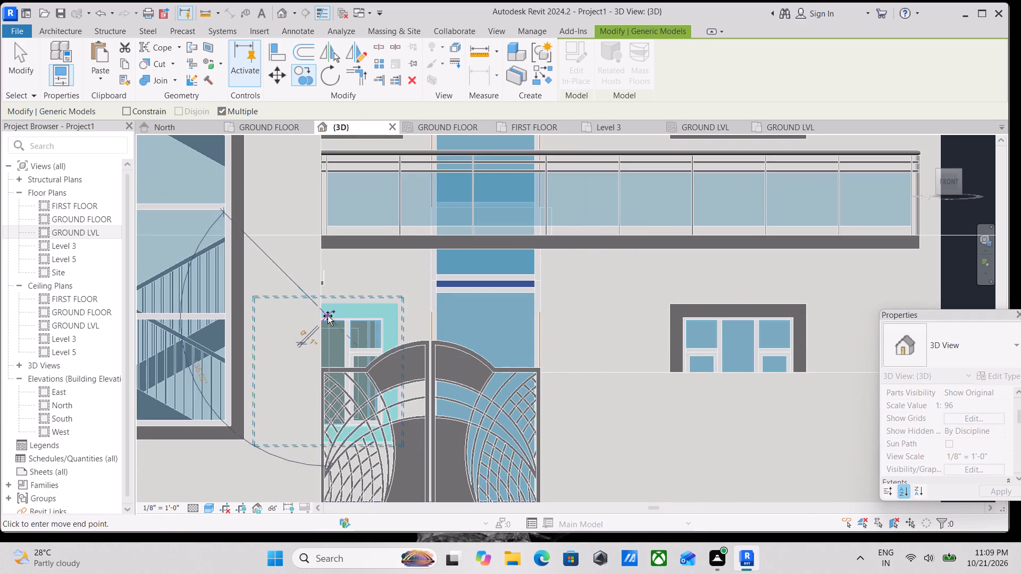
Delete the two misplaced frame copies standing in front of the recessed windows beside the staircase, on the first floor and behind the gate.
{"action": "scroll", "coordinate": [330, 314], "scroll_direction": "down", "scroll_amount": 4}
{"action": "middle_click_drag", "start_coordinate": [332, 318], "coordinate": [338, 381]}
{"action": "scroll", "coordinate": [372, 342], "scroll_direction": "down", "scroll_amount": 3}
{"action": "key", "text": "grave"}
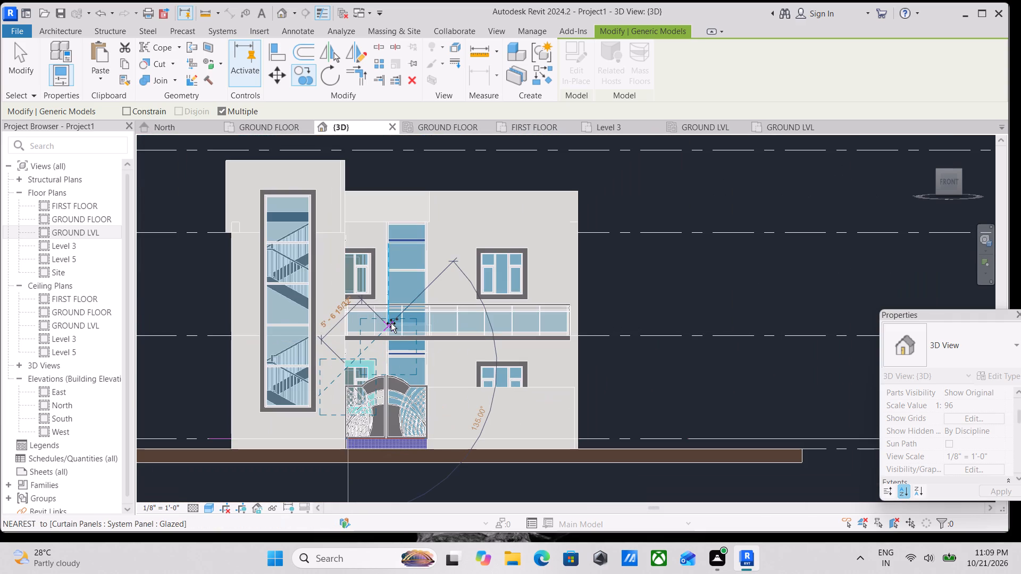
{"action": "key", "text": "Escape"}
{"action": "scroll", "coordinate": [391, 323], "scroll_direction": "down", "scroll_amount": 4}
{"action": "key", "text": "Escape"}
{"action": "scroll", "coordinate": [423, 317], "scroll_direction": "down", "scroll_amount": 2}
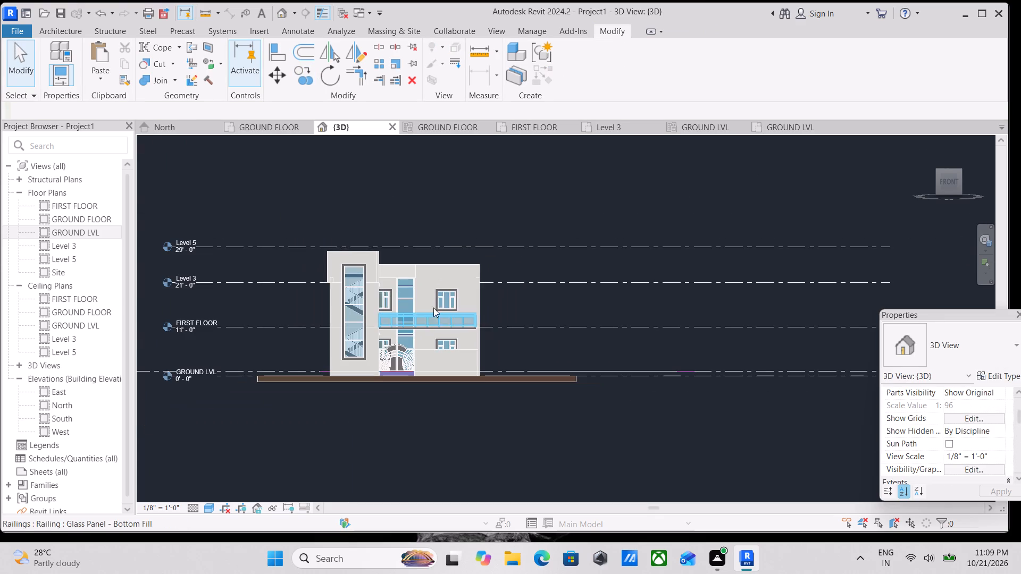
{"action": "middle_click_drag", "start_coordinate": [443, 297], "coordinate": [349, 371], "text": "shift"}
{"action": "middle_click_drag", "start_coordinate": [495, 259], "coordinate": [419, 355]}
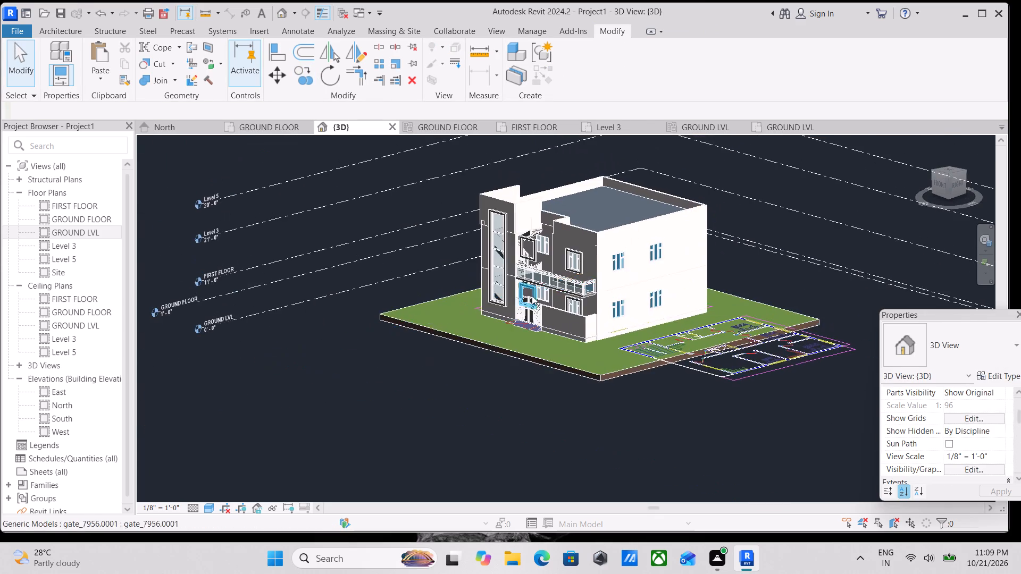
{"action": "scroll", "coordinate": [541, 287], "scroll_direction": "up", "scroll_amount": 3}
{"action": "scroll", "coordinate": [586, 239], "scroll_direction": "up", "scroll_amount": 6}
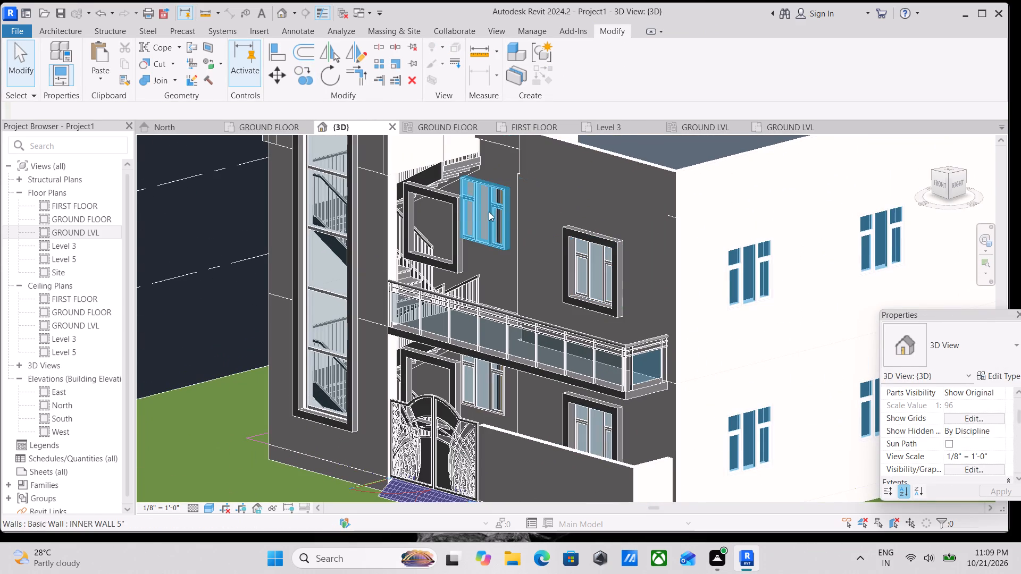
{"action": "left_click", "coordinate": [449, 207]}
{"action": "scroll", "coordinate": [449, 207], "scroll_direction": "down", "scroll_amount": 3}
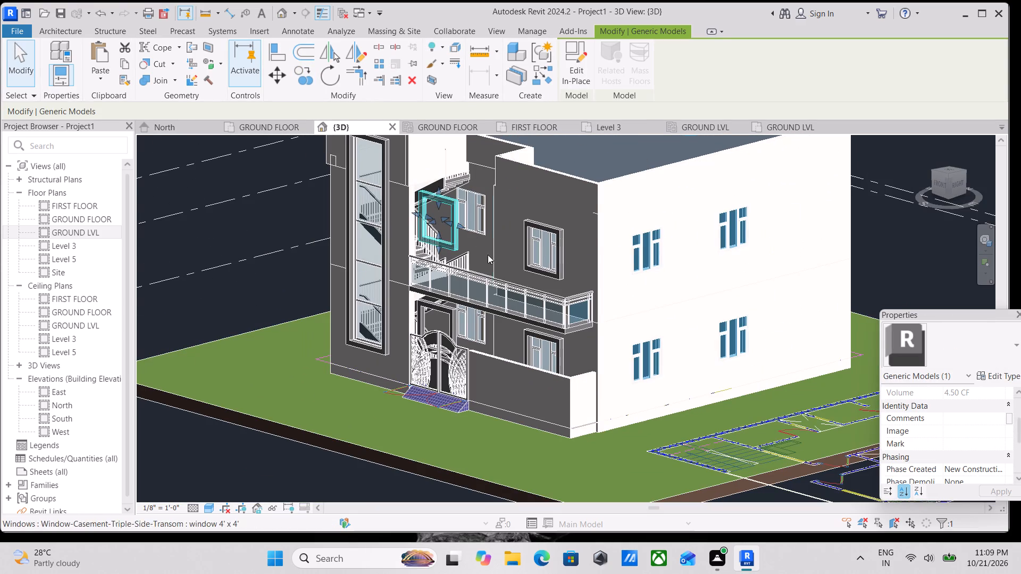
{"action": "scroll", "coordinate": [483, 282], "scroll_direction": "down", "scroll_amount": 1}
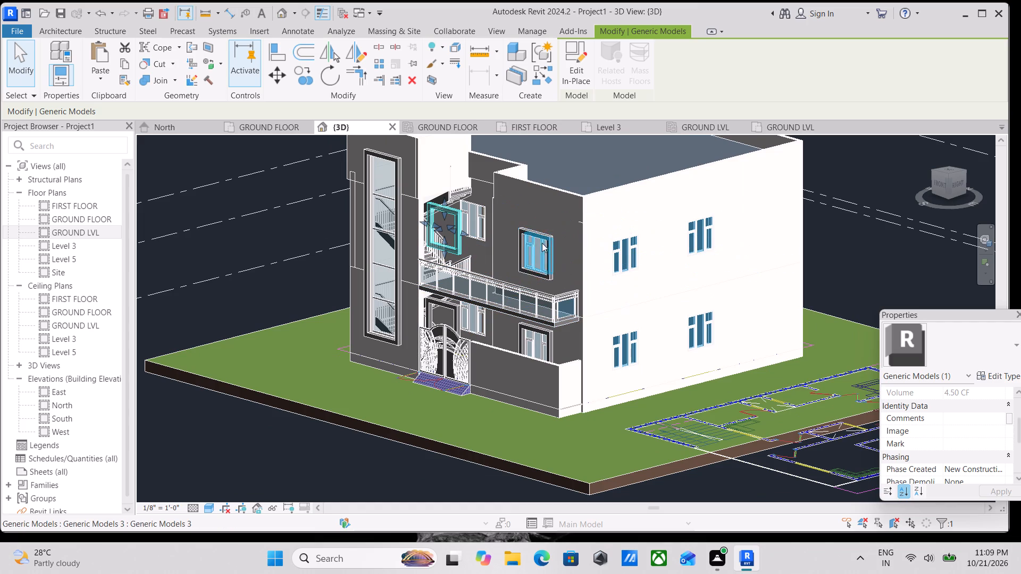
{"action": "scroll", "coordinate": [461, 221], "scroll_direction": "up", "scroll_amount": 3}
{"action": "right_click", "coordinate": [447, 246]}
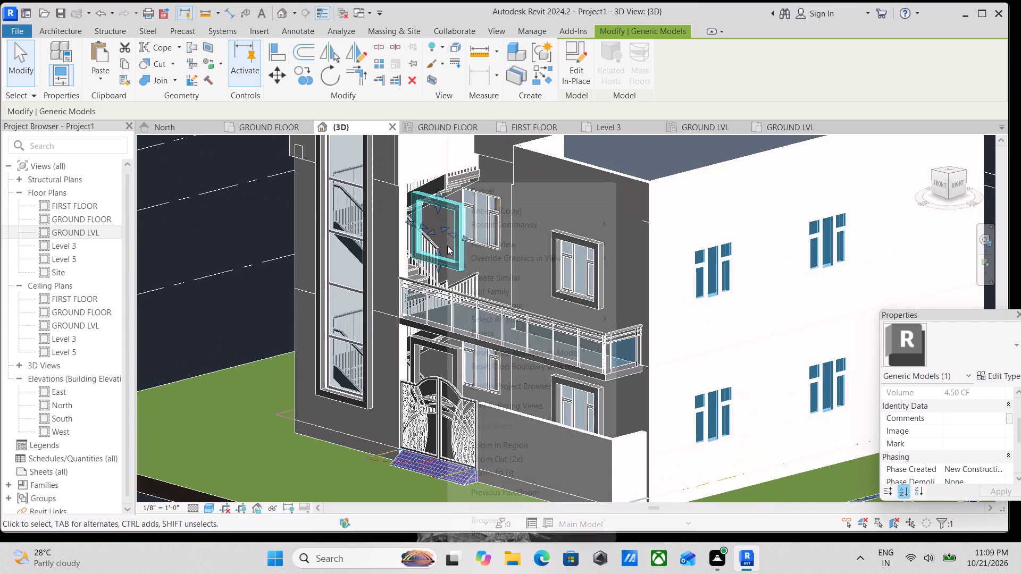
{"action": "left_click", "coordinate": [496, 330]}
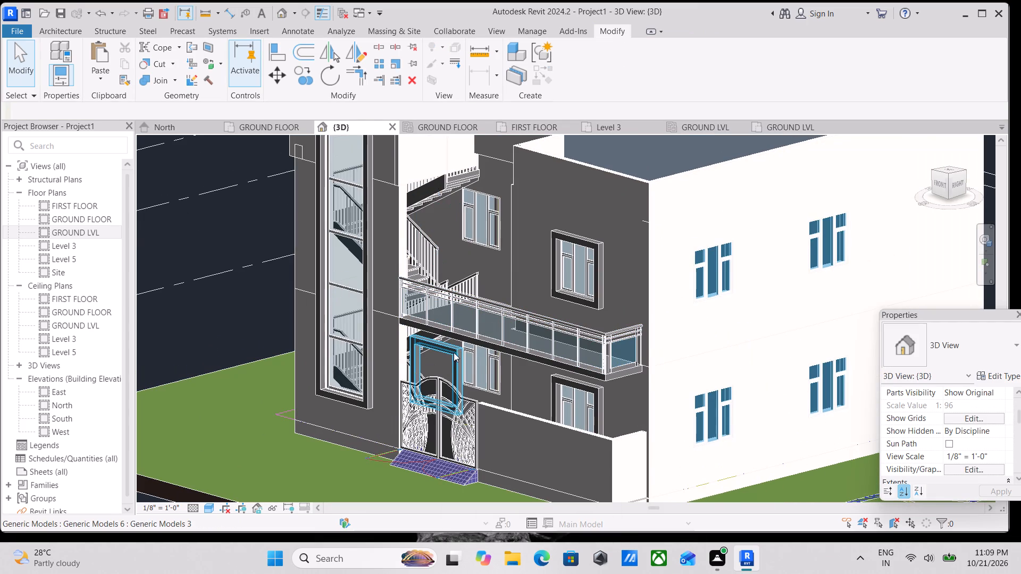
{"action": "left_click", "coordinate": [454, 352]}
{"action": "right_click", "coordinate": [454, 351]}
{"action": "left_click", "coordinate": [498, 333]}
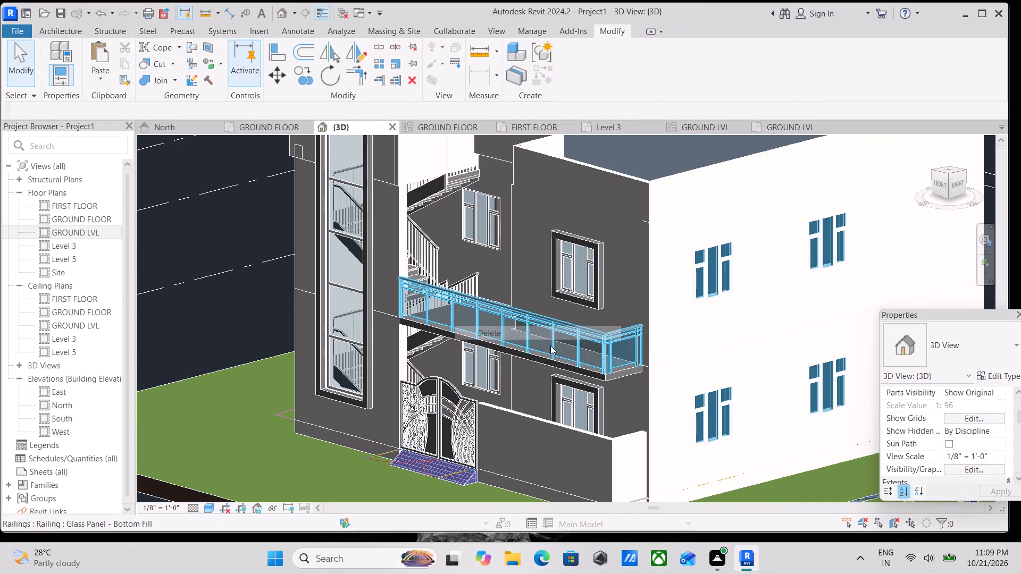
Create a new in-place component in the Generic Models category, keeping the suggested name.
{"action": "scroll", "coordinate": [557, 344], "scroll_direction": "up", "scroll_amount": 3}
{"action": "scroll", "coordinate": [512, 232], "scroll_direction": "down", "scroll_amount": 1}
{"action": "middle_click_drag", "start_coordinate": [521, 242], "coordinate": [637, 389]}
{"action": "scroll", "coordinate": [546, 280], "scroll_direction": "up", "scroll_amount": 3}
{"action": "middle_click_drag", "start_coordinate": [554, 314], "coordinate": [561, 339]}
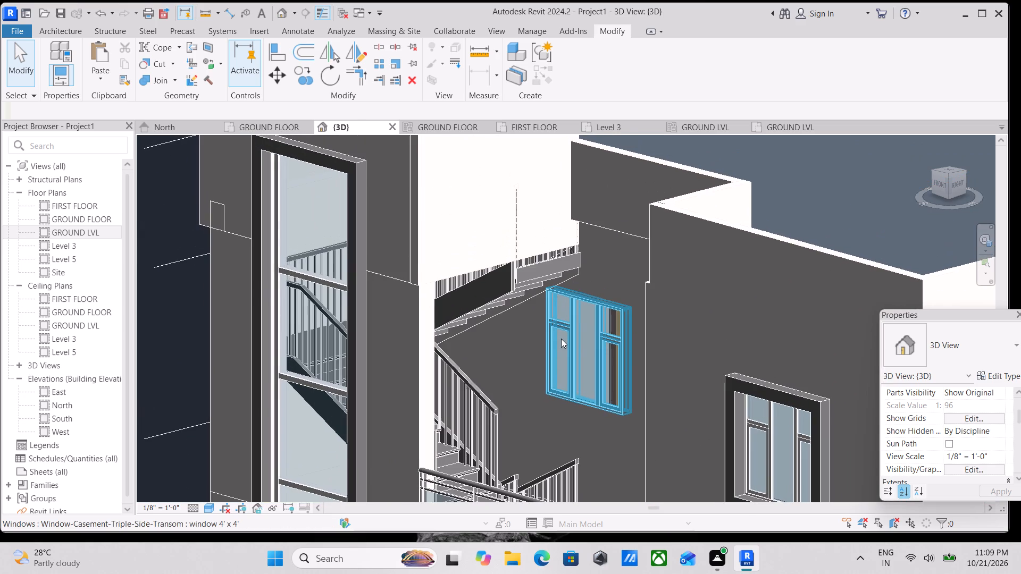
{"action": "type", "text": "rec"}
{"action": "key", "text": "Escape"}
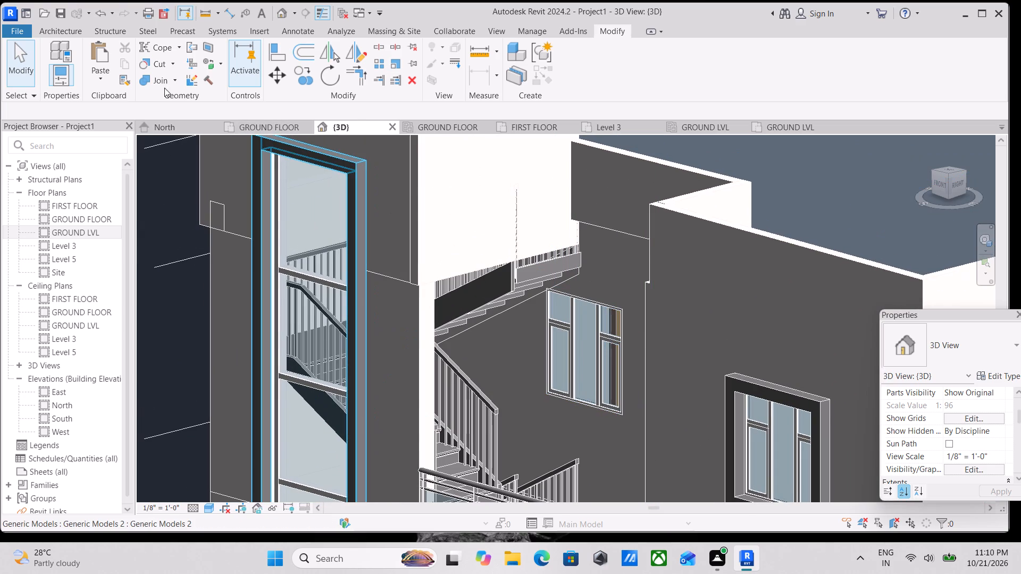
{"action": "left_click", "coordinate": [56, 30]}
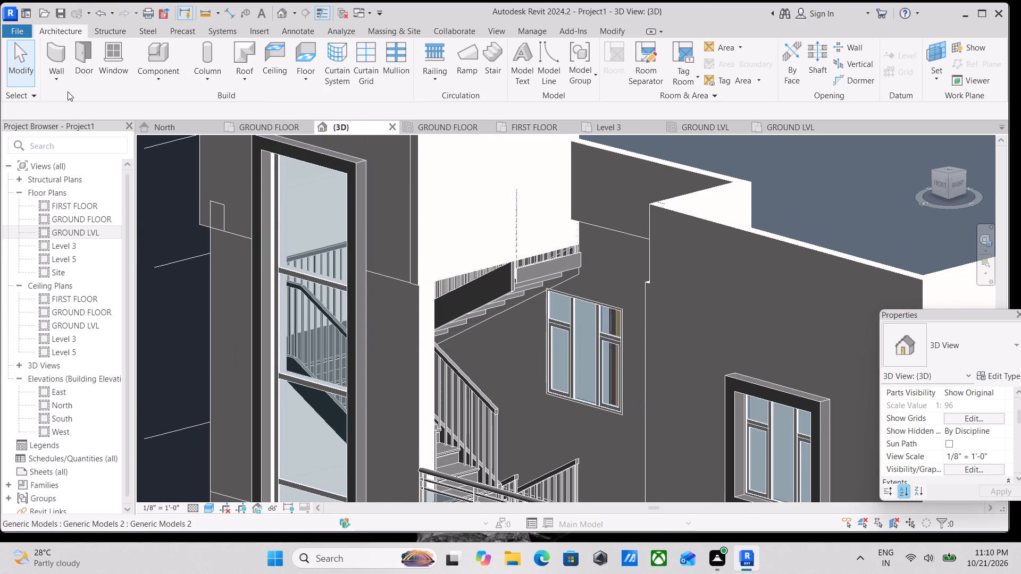
{"action": "left_click", "coordinate": [171, 83]}
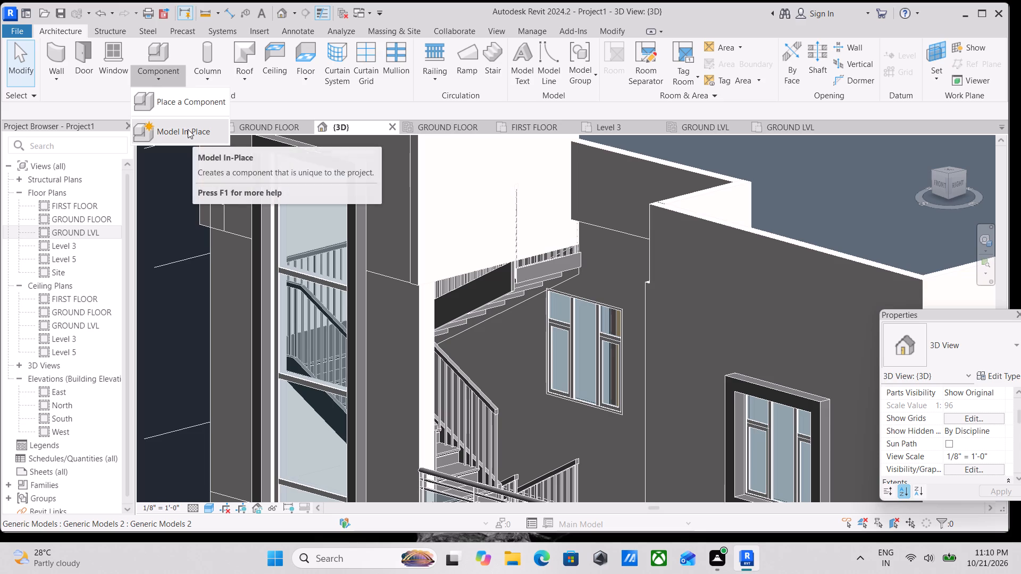
{"action": "left_click", "coordinate": [188, 129]}
{"action": "scroll", "coordinate": [519, 286], "scroll_direction": "down", "scroll_amount": 3}
{"action": "scroll", "coordinate": [468, 259], "scroll_direction": "down", "scroll_amount": 3}
{"action": "scroll", "coordinate": [467, 259], "scroll_direction": "up", "scroll_amount": 1}
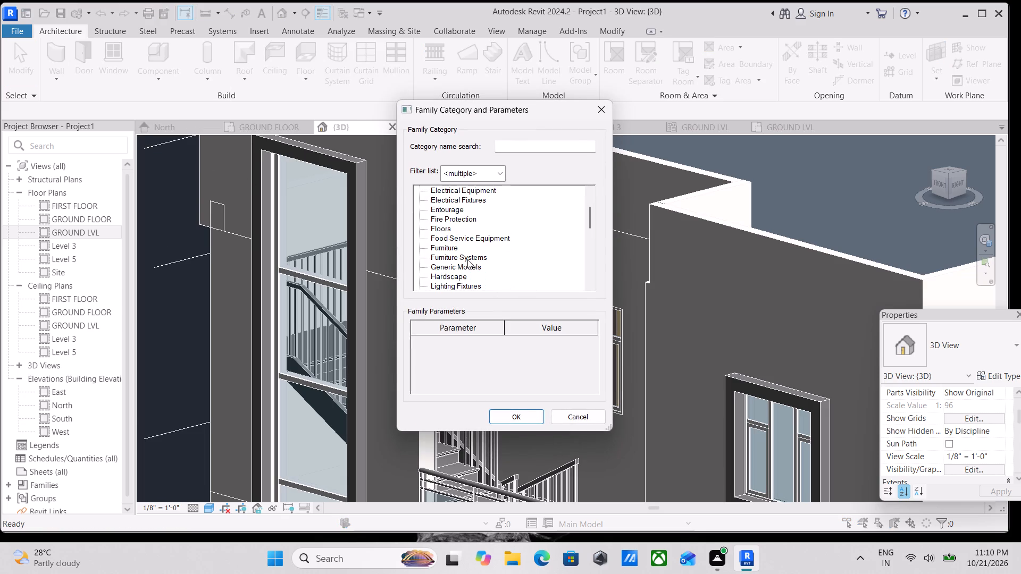
{"action": "left_click", "coordinate": [464, 270]}
{"action": "left_click", "coordinate": [525, 416]}
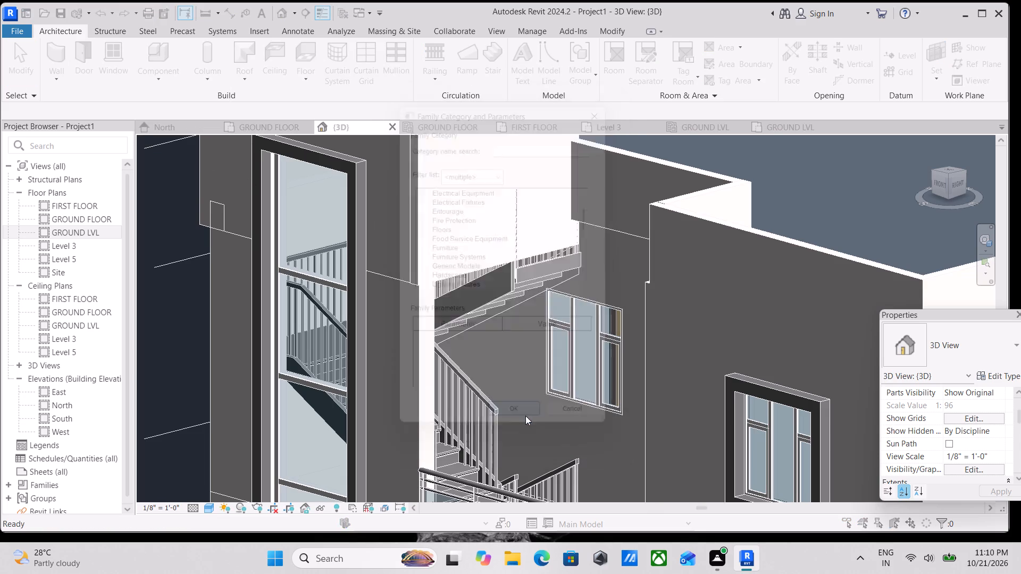
{"action": "left_click", "coordinate": [487, 291]}
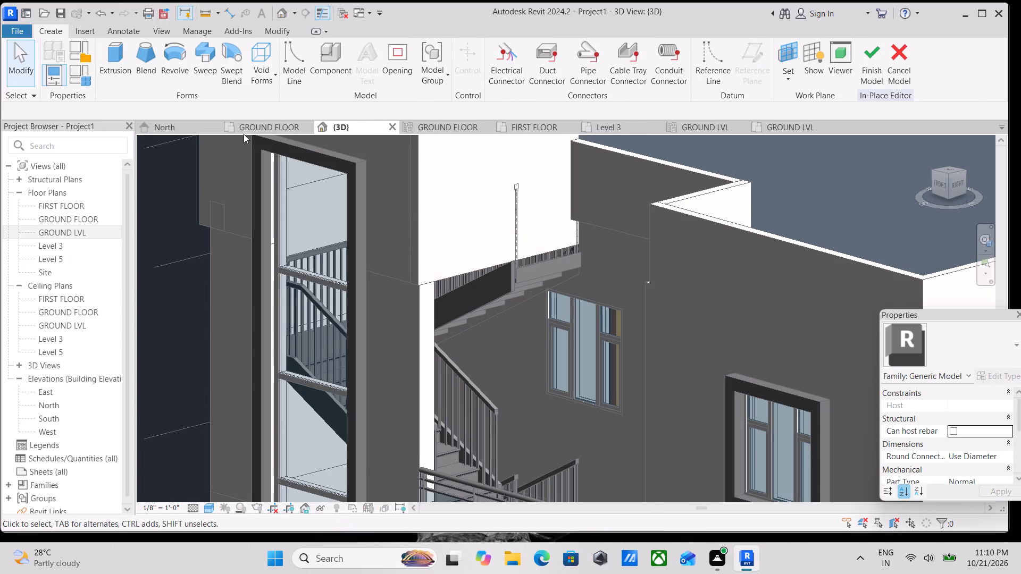
Start an extrusion and set its work plane to the recessed wall face around the first-floor window beside the stairs.
{"action": "left_click", "coordinate": [121, 74]}
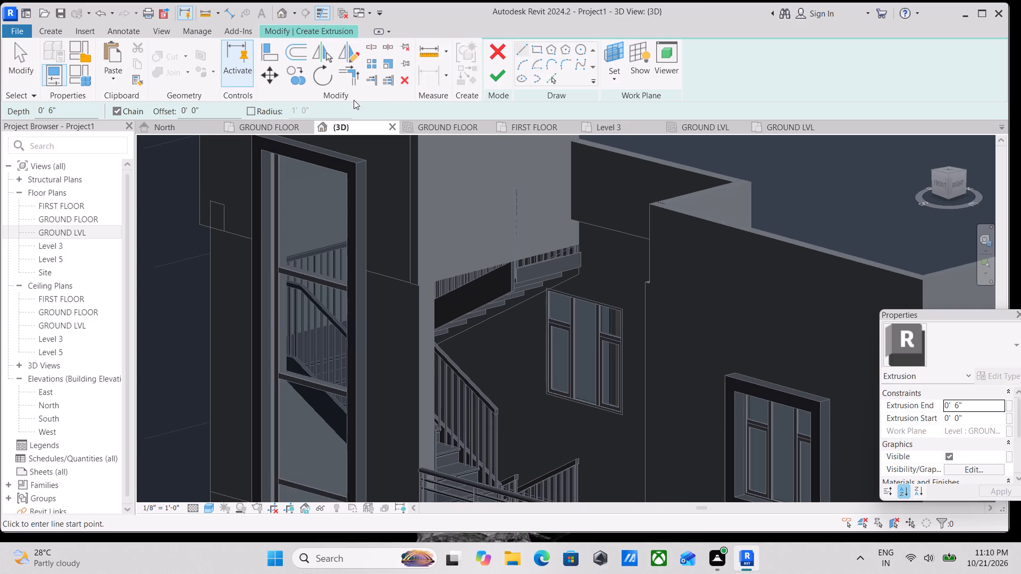
{"action": "scroll", "coordinate": [443, 91], "scroll_direction": "down", "scroll_amount": 1}
{"action": "left_click", "coordinate": [618, 75]}
{"action": "left_click", "coordinate": [638, 134]}
{"action": "scroll", "coordinate": [575, 339], "scroll_direction": "up", "scroll_amount": 3}
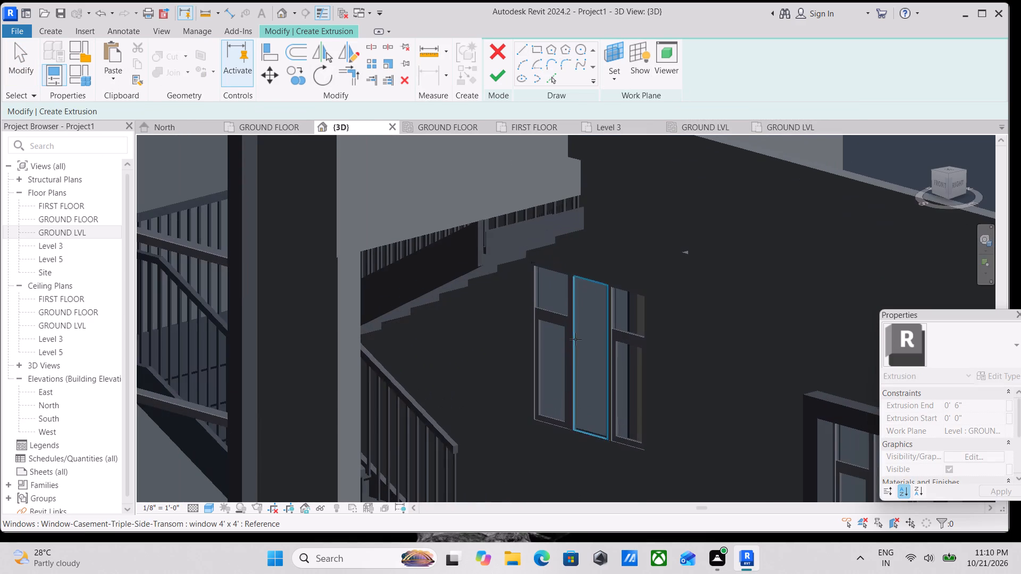
{"action": "left_click", "coordinate": [613, 278]}
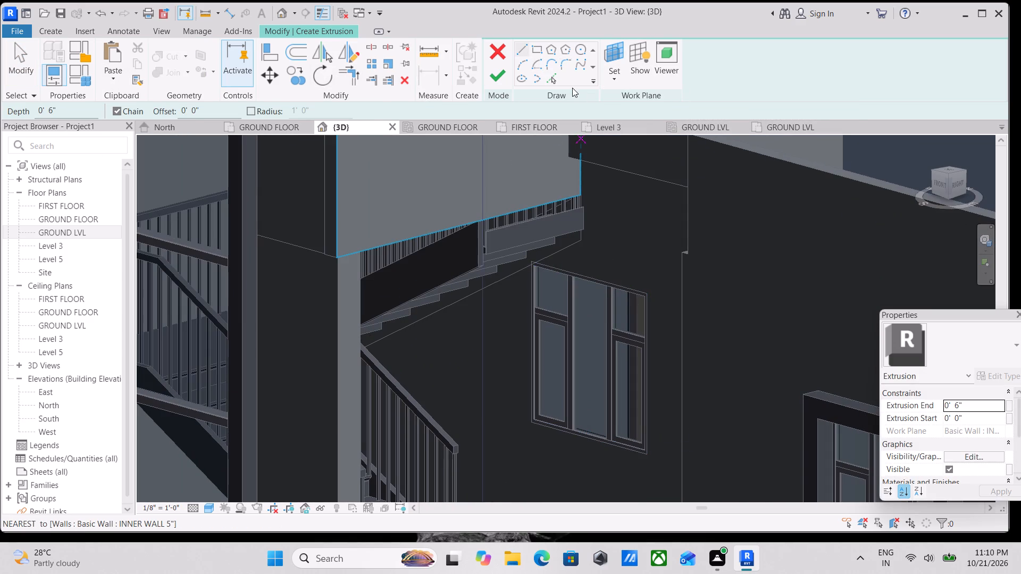
Sketch a 4' x 4' rectangle along the outer edge of the recessed first-floor window.
{"action": "left_click", "coordinate": [537, 47]}
{"action": "scroll", "coordinate": [542, 274], "scroll_direction": "up", "scroll_amount": 5}
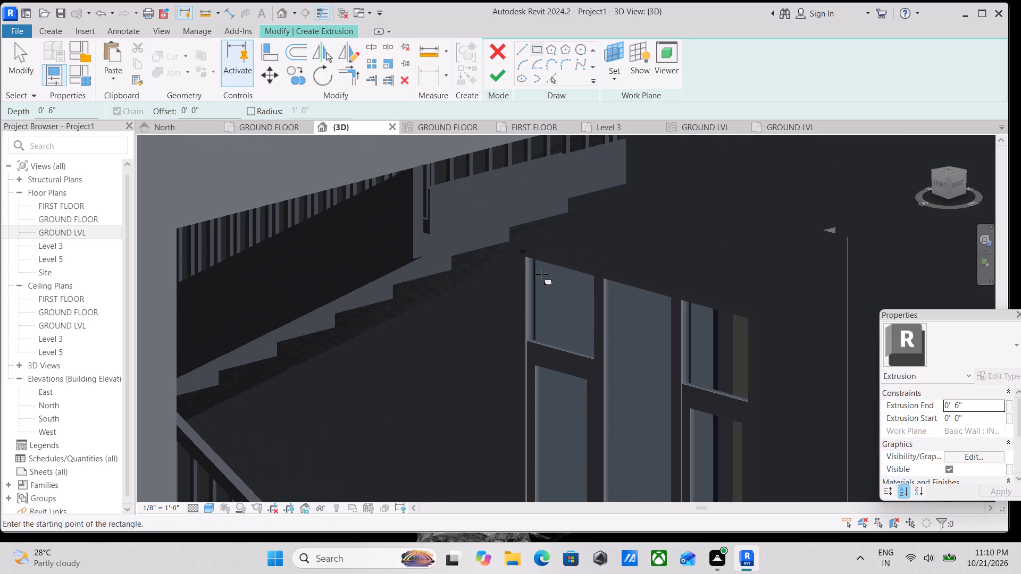
{"action": "left_click", "coordinate": [524, 250]}
{"action": "middle_click_drag", "start_coordinate": [613, 437], "coordinate": [515, 193]}
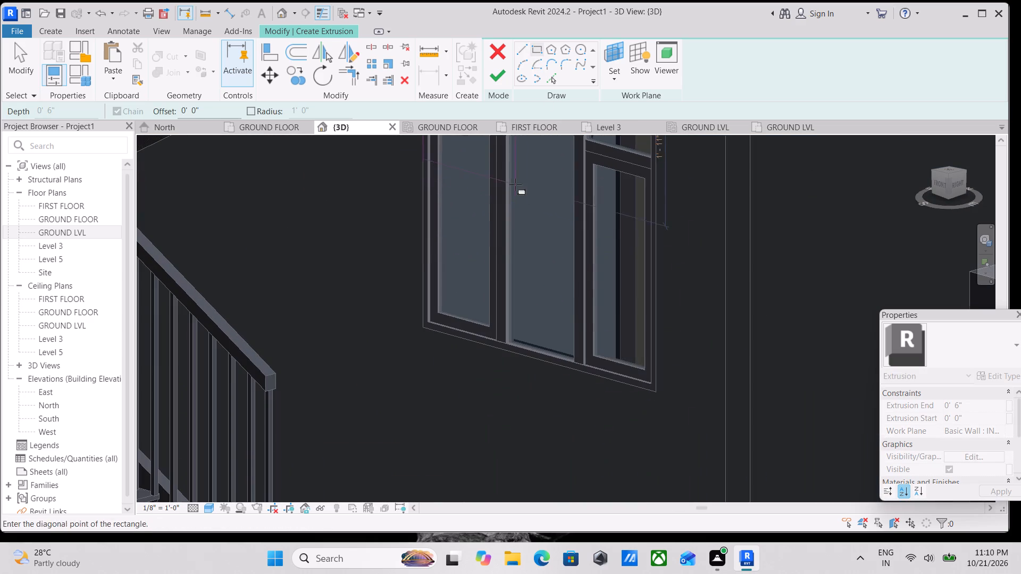
{"action": "left_click", "coordinate": [657, 395]}
{"action": "scroll", "coordinate": [643, 367], "scroll_direction": "down", "scroll_amount": 2}
{"action": "middle_click_drag", "start_coordinate": [643, 399], "coordinate": [682, 527]}
{"action": "scroll", "coordinate": [682, 522], "scroll_direction": "up", "scroll_amount": 1}
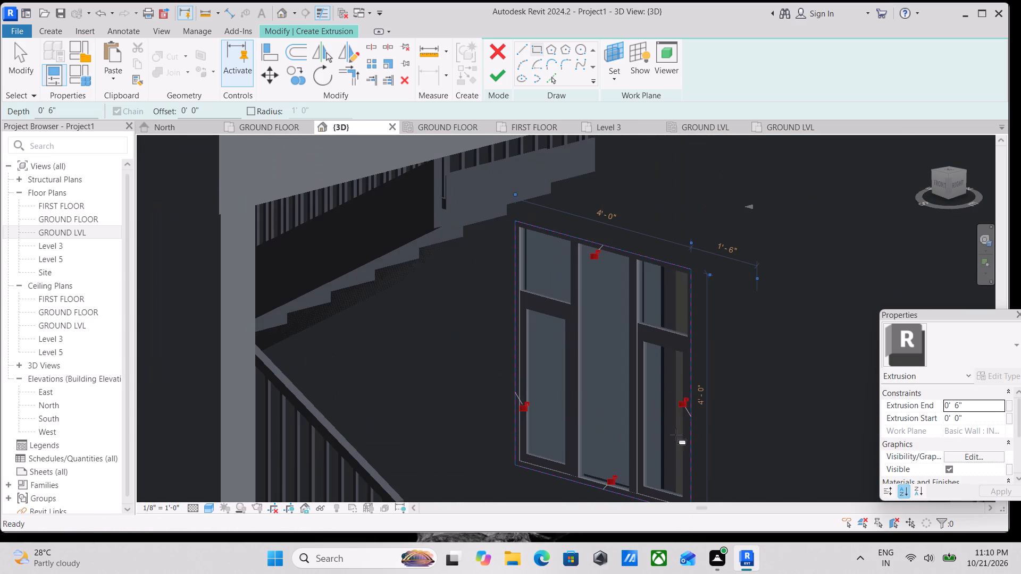
Sketch a second rectangle around the same window, offset 6" outward from its outline.
{"action": "left_click", "coordinate": [534, 46]}
{"action": "middle_click_drag", "start_coordinate": [567, 289], "coordinate": [593, 343]}
{"action": "scroll", "coordinate": [570, 291], "scroll_direction": "down", "scroll_amount": 1}
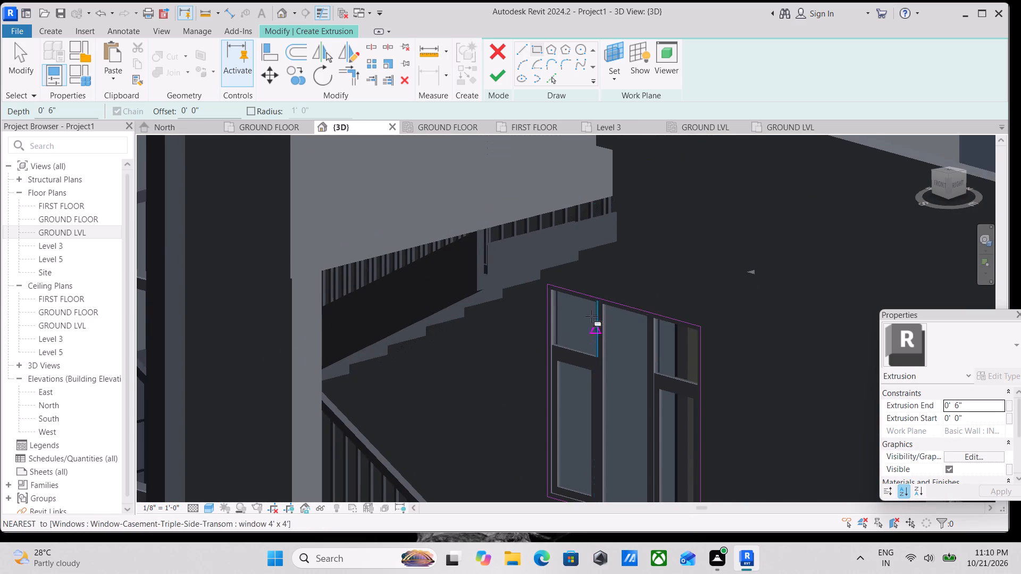
{"action": "left_click_drag", "start_coordinate": [215, 107], "coordinate": [143, 117]}
{"action": "key", "text": "6"}
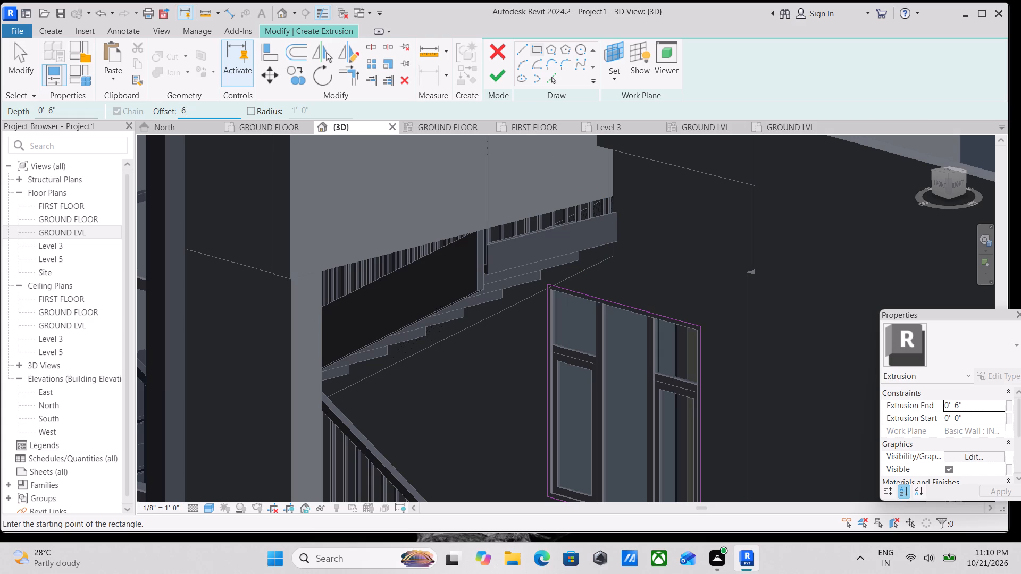
{"action": "key", "text": "shift+quotedbl"}
{"action": "key", "text": "Return"}
{"action": "scroll", "coordinate": [707, 363], "scroll_direction": "up", "scroll_amount": 2}
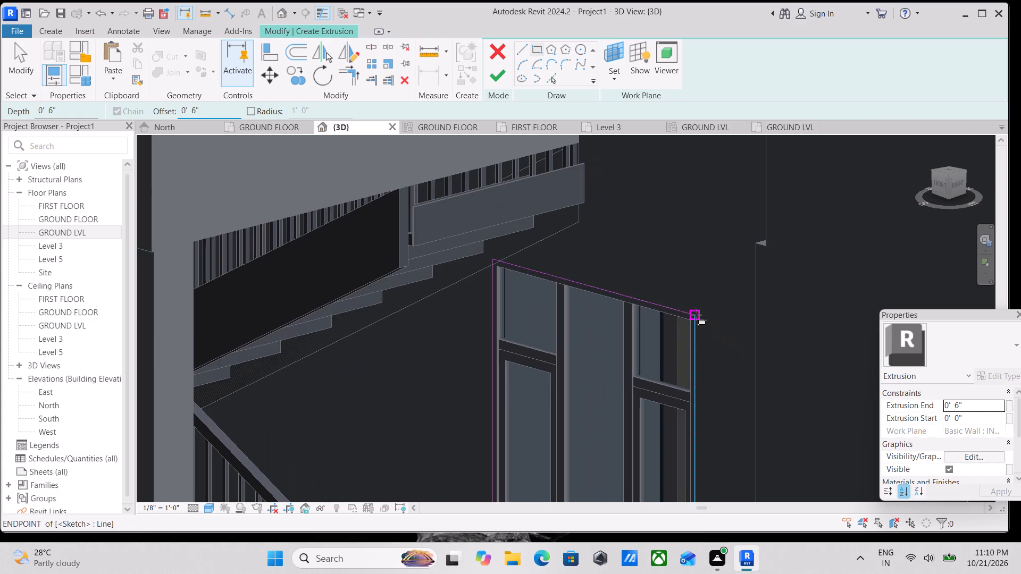
{"action": "left_click", "coordinate": [696, 315]}
{"action": "middle_click_drag", "start_coordinate": [659, 339], "coordinate": [749, 214]}
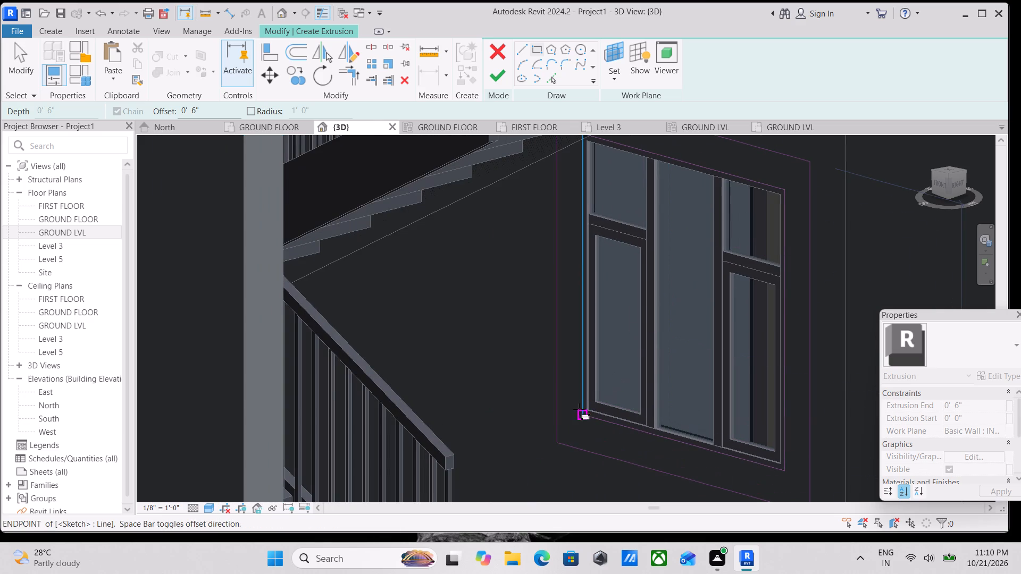
{"action": "left_click", "coordinate": [584, 413]}
Sketch a rectangle around the recessed ground-floor window behind the gate, offset 6" outward from the window's outline.
{"action": "scroll", "coordinate": [578, 392], "scroll_direction": "down", "scroll_amount": 3}
{"action": "middle_click_drag", "start_coordinate": [592, 367], "coordinate": [647, 317]}
{"action": "scroll", "coordinate": [612, 427], "scroll_direction": "down", "scroll_amount": 3}
{"action": "middle_click_drag", "start_coordinate": [647, 290], "coordinate": [662, 237]}
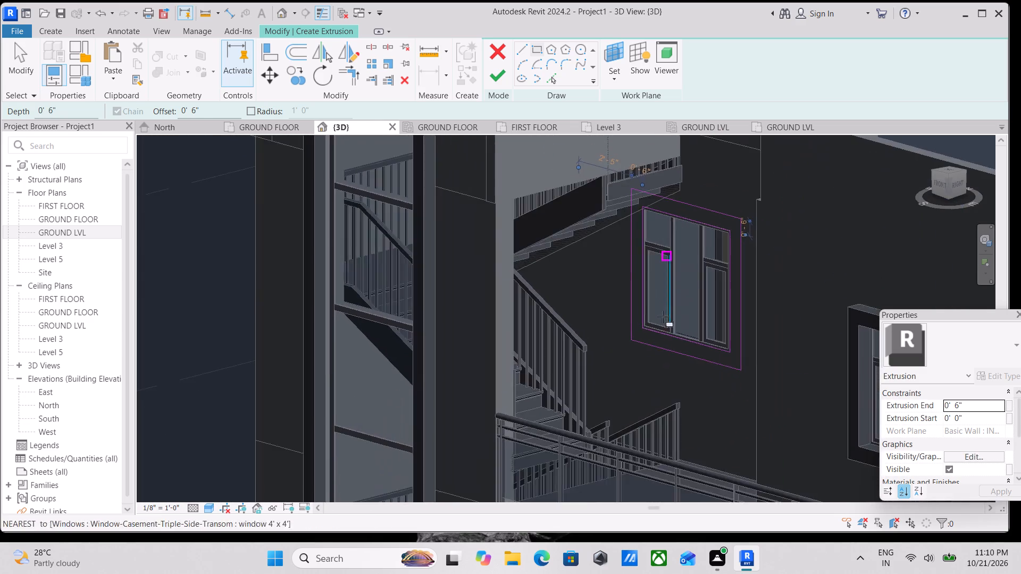
{"action": "scroll", "coordinate": [641, 400], "scroll_direction": "down", "scroll_amount": 3}
{"action": "middle_click_drag", "start_coordinate": [639, 389], "coordinate": [680, 239]}
{"action": "middle_click_drag", "start_coordinate": [713, 437], "coordinate": [743, 358]}
{"action": "scroll", "coordinate": [724, 353], "scroll_direction": "up", "scroll_amount": 5}
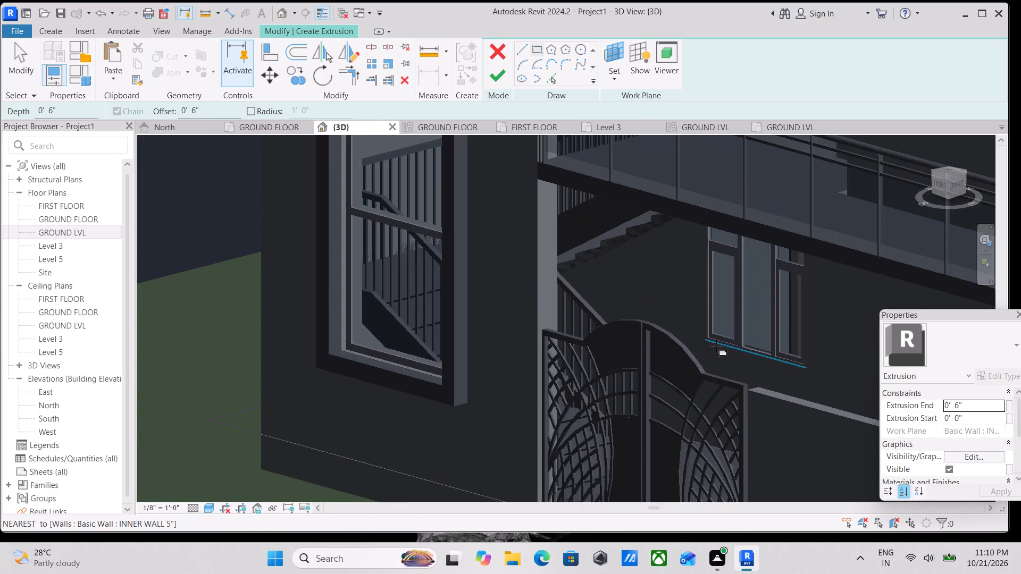
{"action": "scroll", "coordinate": [716, 345], "scroll_direction": "up", "scroll_amount": 3}
{"action": "left_click", "coordinate": [695, 333]}
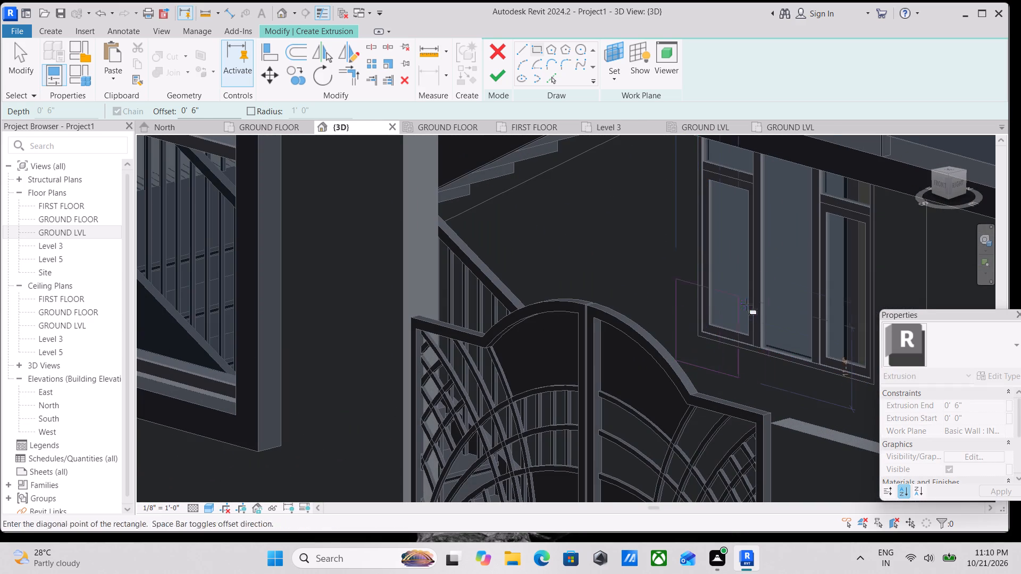
{"action": "middle_click_drag", "start_coordinate": [748, 301], "coordinate": [676, 409]}
{"action": "middle_click_drag", "start_coordinate": [738, 276], "coordinate": [735, 343]}
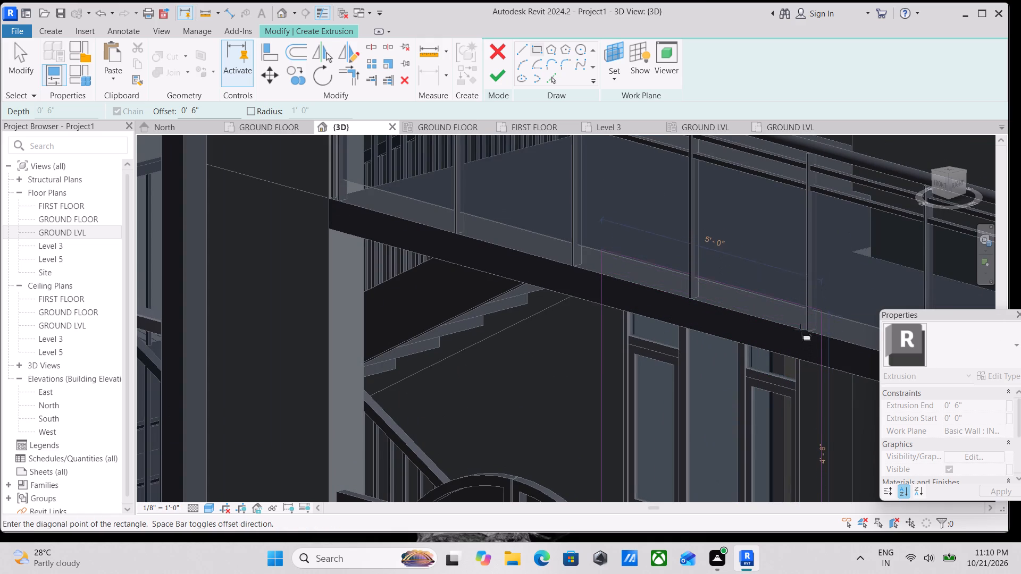
{"action": "scroll", "coordinate": [800, 315], "scroll_direction": "down", "scroll_amount": 2}
{"action": "middle_click_drag", "start_coordinate": [786, 335], "coordinate": [792, 326], "text": "shift"}
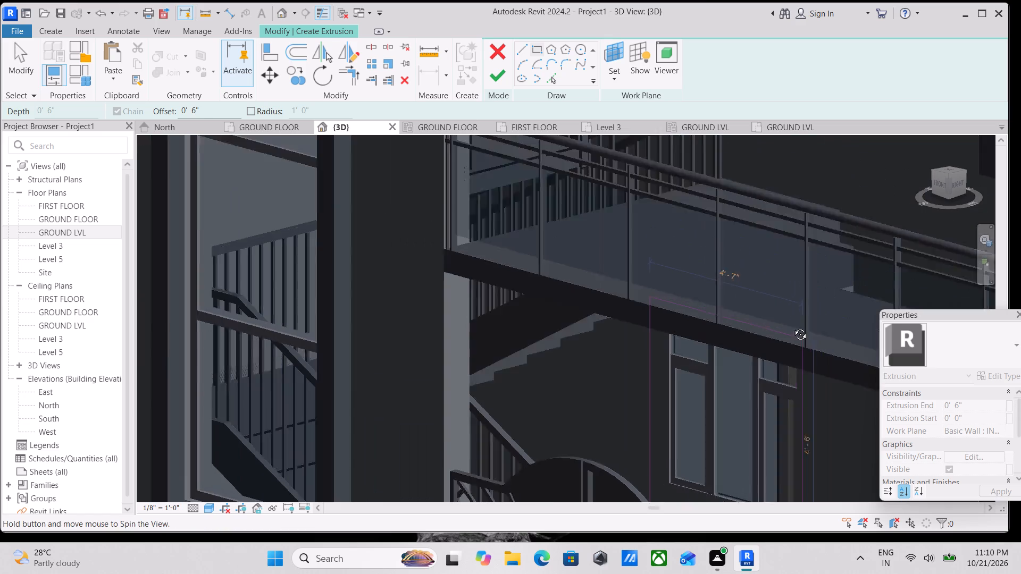
{"action": "middle_click_drag", "start_coordinate": [792, 326], "coordinate": [815, 277], "text": "shift"}
{"action": "scroll", "coordinate": [729, 365], "scroll_direction": "down", "scroll_amount": 9}
{"action": "middle_click_drag", "start_coordinate": [592, 382], "coordinate": [574, 262]}
{"action": "scroll", "coordinate": [529, 331], "scroll_direction": "down", "scroll_amount": 4}
{"action": "middle_click_drag", "start_coordinate": [513, 348], "coordinate": [548, 248]}
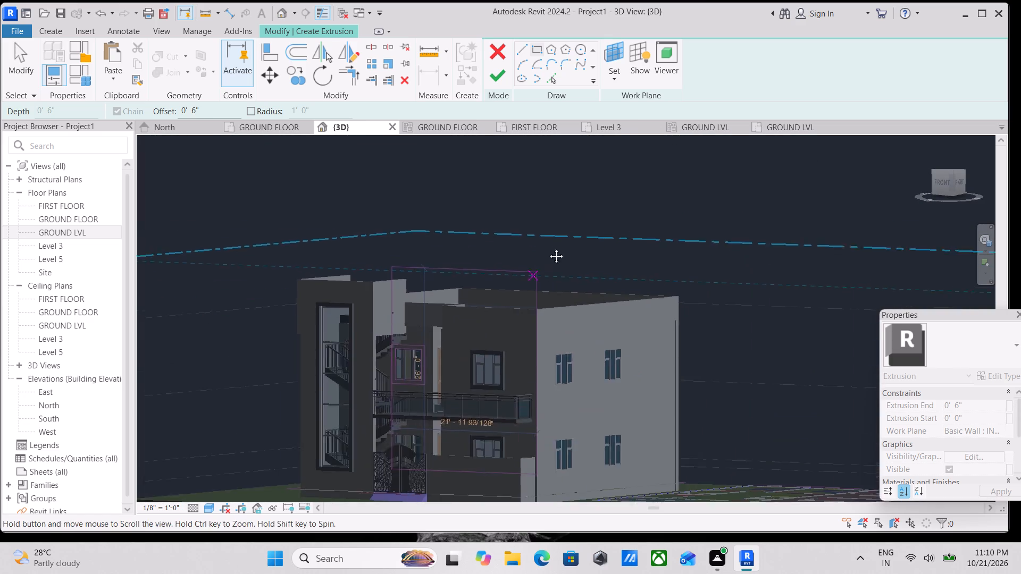
{"action": "middle_click_drag", "start_coordinate": [548, 248], "coordinate": [555, 239]}
{"action": "scroll", "coordinate": [450, 366], "scroll_direction": "up", "scroll_amount": 11}
{"action": "middle_click_drag", "start_coordinate": [437, 416], "coordinate": [505, 327]}
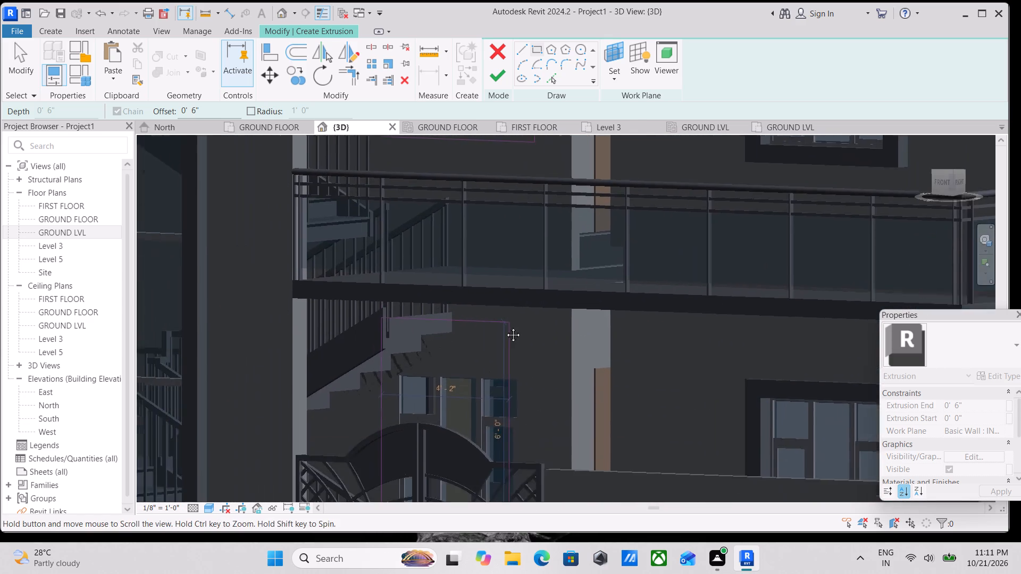
{"action": "middle_click_drag", "start_coordinate": [505, 327], "coordinate": [512, 316]}
{"action": "scroll", "coordinate": [534, 354], "scroll_direction": "up", "scroll_amount": 3}
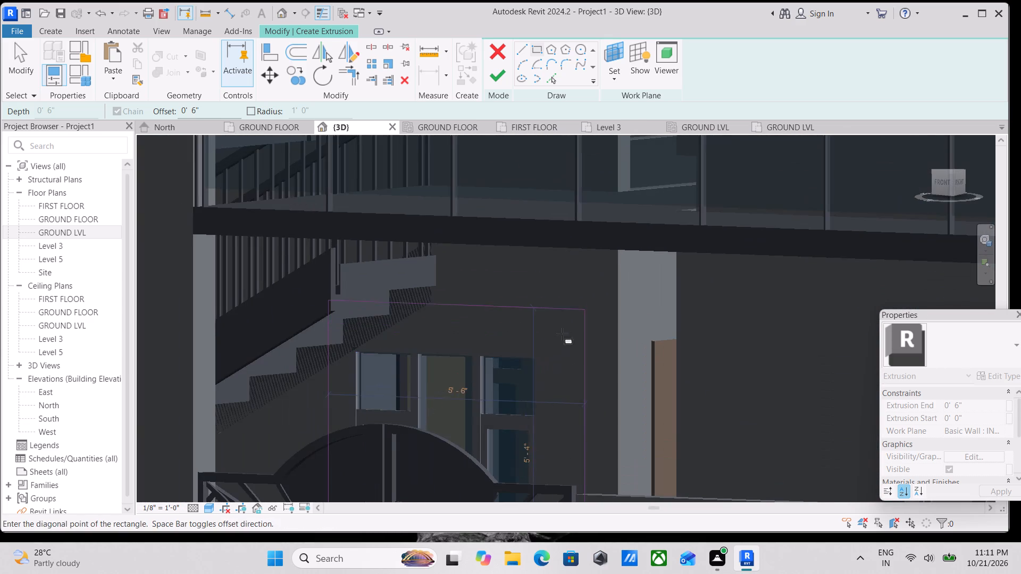
{"action": "left_click", "coordinate": [537, 354]}
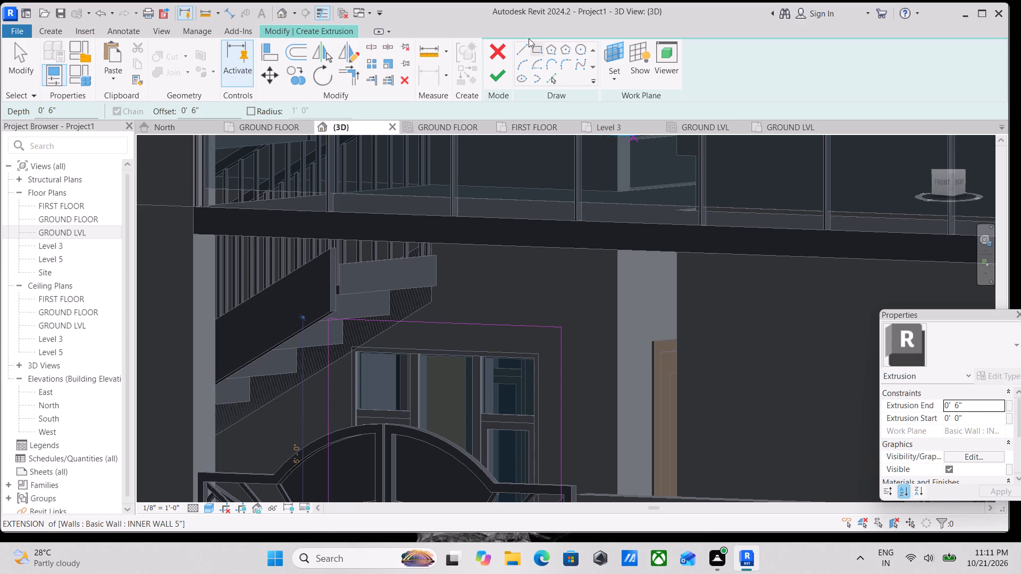
Sketch a 4' x 4' rectangle with zero offset along the outer edge of the recessed ground-floor window.
{"action": "left_click", "coordinate": [536, 46]}
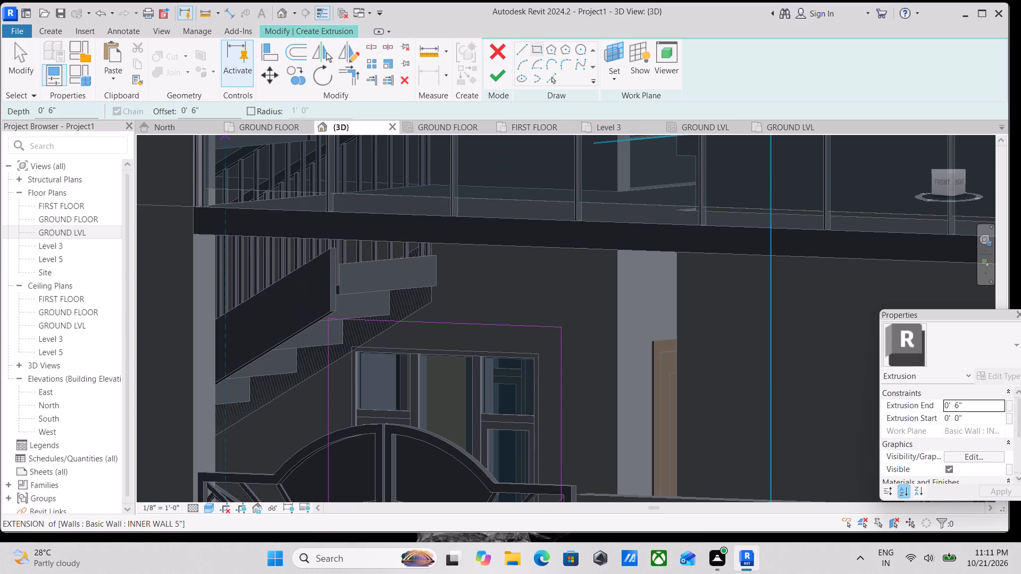
{"action": "left_click_drag", "start_coordinate": [205, 111], "coordinate": [62, 121]}
{"action": "key", "text": "0"}
{"action": "key", "text": "Return"}
{"action": "scroll", "coordinate": [411, 407], "scroll_direction": "up", "scroll_amount": 3}
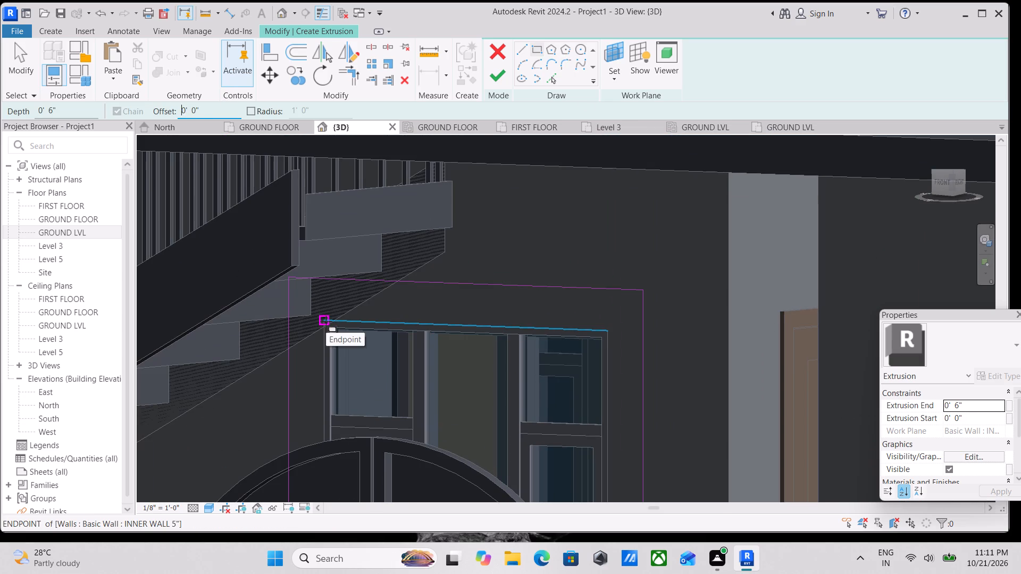
{"action": "left_click", "coordinate": [326, 321]}
{"action": "middle_click_drag", "start_coordinate": [441, 437], "coordinate": [433, 287]}
{"action": "scroll", "coordinate": [557, 389], "scroll_direction": "down", "scroll_amount": 1}
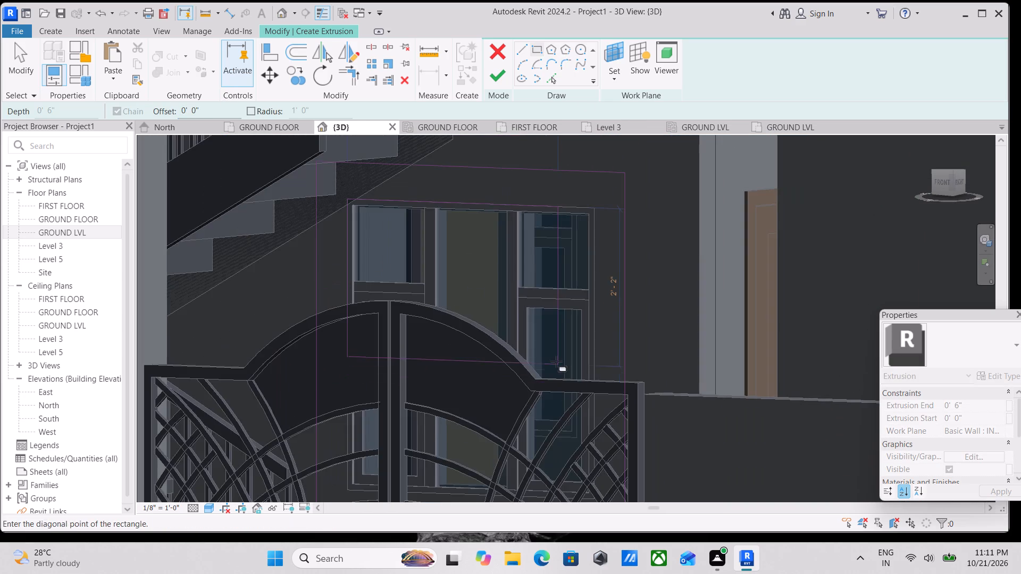
{"action": "middle_click_drag", "start_coordinate": [556, 361], "coordinate": [554, 394], "text": "shift"}
{"action": "scroll", "coordinate": [556, 371], "scroll_direction": "down", "scroll_amount": 6}
{"action": "middle_click_drag", "start_coordinate": [573, 319], "coordinate": [574, 542]}
{"action": "middle_click_drag", "start_coordinate": [593, 314], "coordinate": [588, 382]}
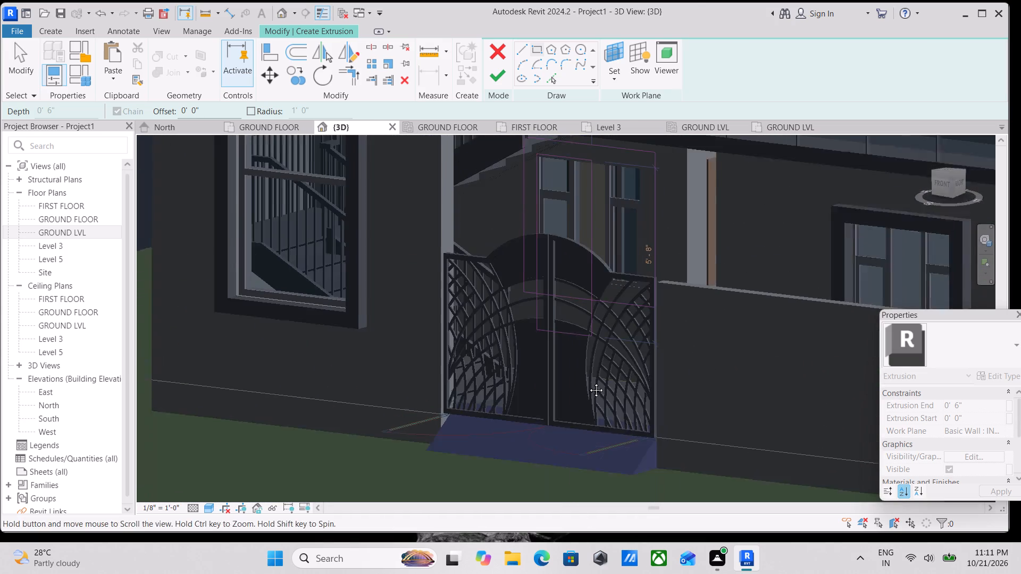
{"action": "middle_click_drag", "start_coordinate": [588, 382], "coordinate": [590, 402]}
{"action": "middle_click_drag", "start_coordinate": [658, 290], "coordinate": [645, 359]}
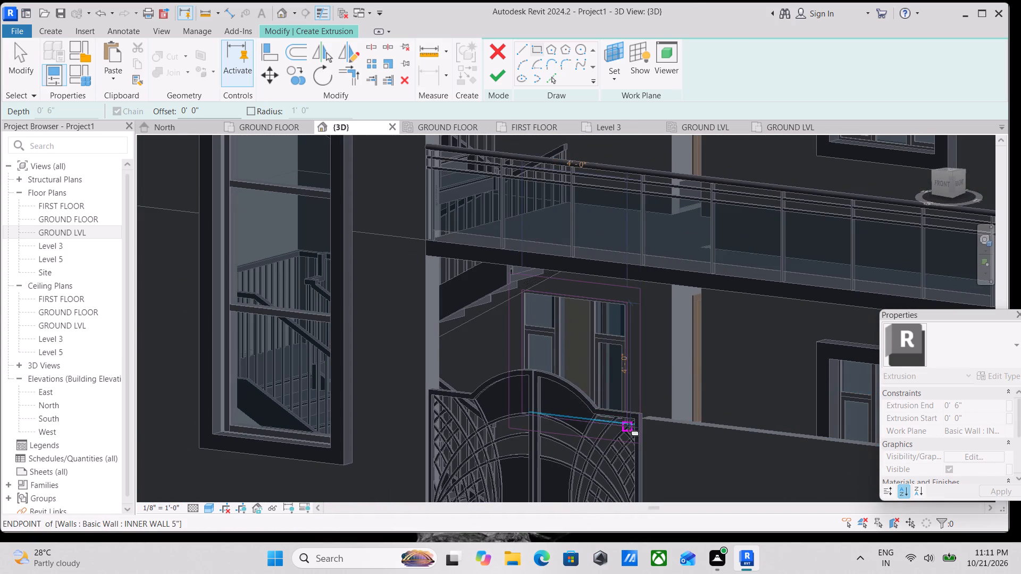
{"action": "scroll", "coordinate": [629, 426], "scroll_direction": "up", "scroll_amount": 4}
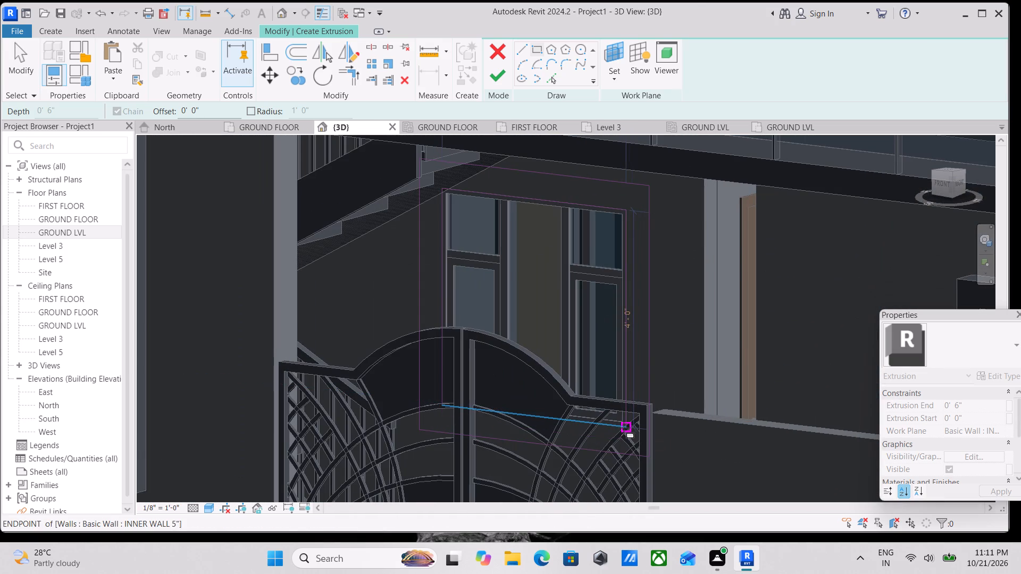
{"action": "left_click", "coordinate": [624, 428]}
Assign the accent wall material to the extrusion for the recessed window frames.
{"action": "scroll", "coordinate": [614, 376], "scroll_direction": "down", "scroll_amount": 6}
{"action": "middle_click_drag", "start_coordinate": [635, 369], "coordinate": [605, 427]}
{"action": "scroll", "coordinate": [620, 370], "scroll_direction": "down", "scroll_amount": 3}
{"action": "middle_click_drag", "start_coordinate": [611, 400], "coordinate": [608, 414]}
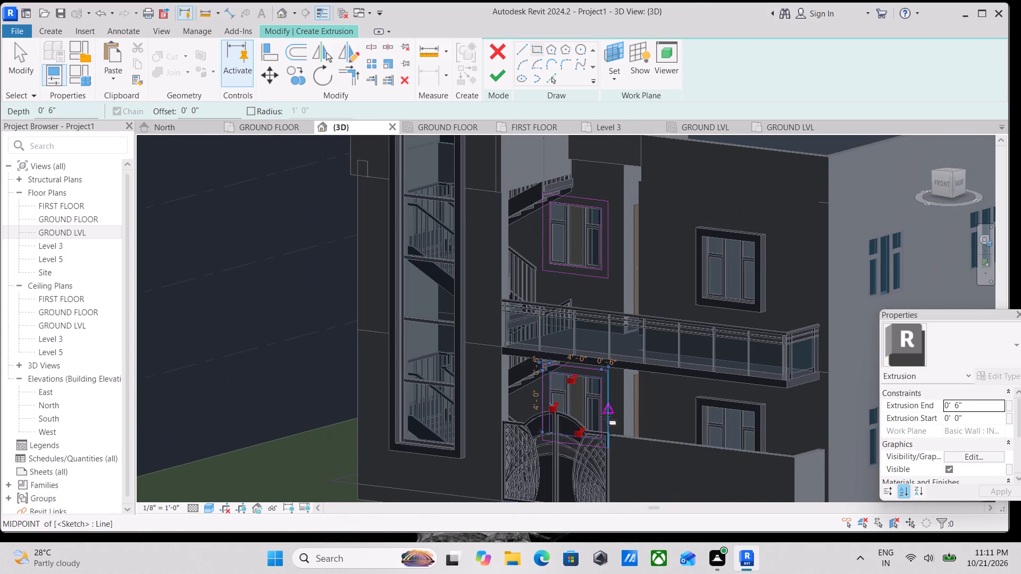
{"action": "scroll", "coordinate": [968, 450], "scroll_direction": "down", "scroll_amount": 2}
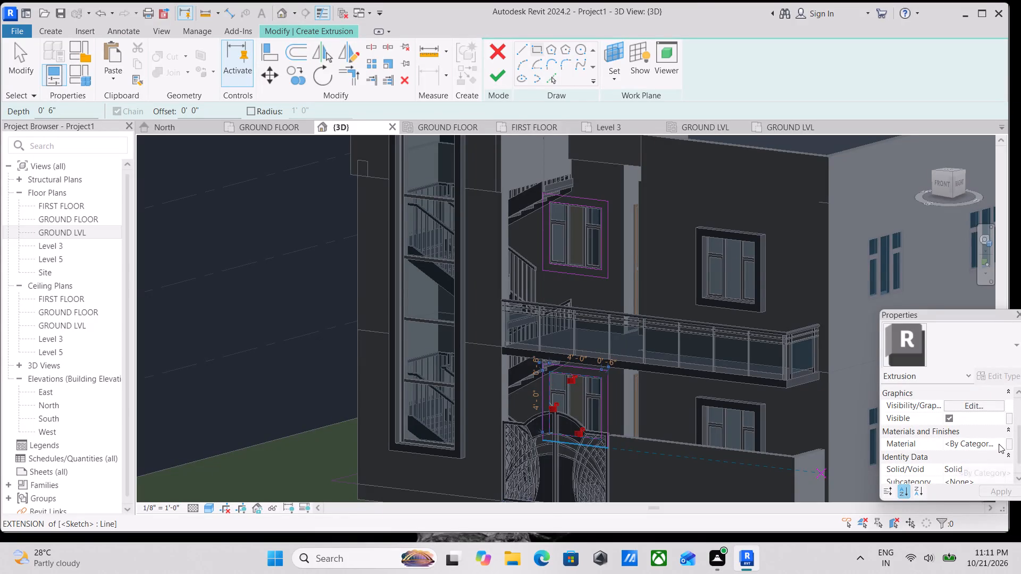
{"action": "left_click", "coordinate": [999, 444]}
{"action": "left_click", "coordinate": [999, 444]}
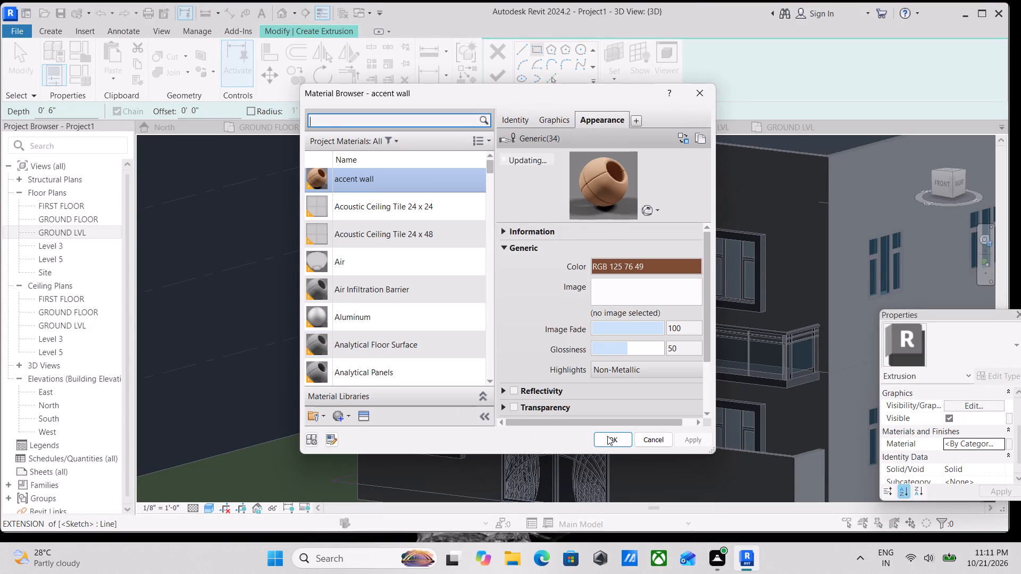
{"action": "left_click", "coordinate": [608, 438]}
Finish the recessed window frame extrusion and its in-place model, dismissing the save reminder without saving.
{"action": "left_click", "coordinate": [497, 79]}
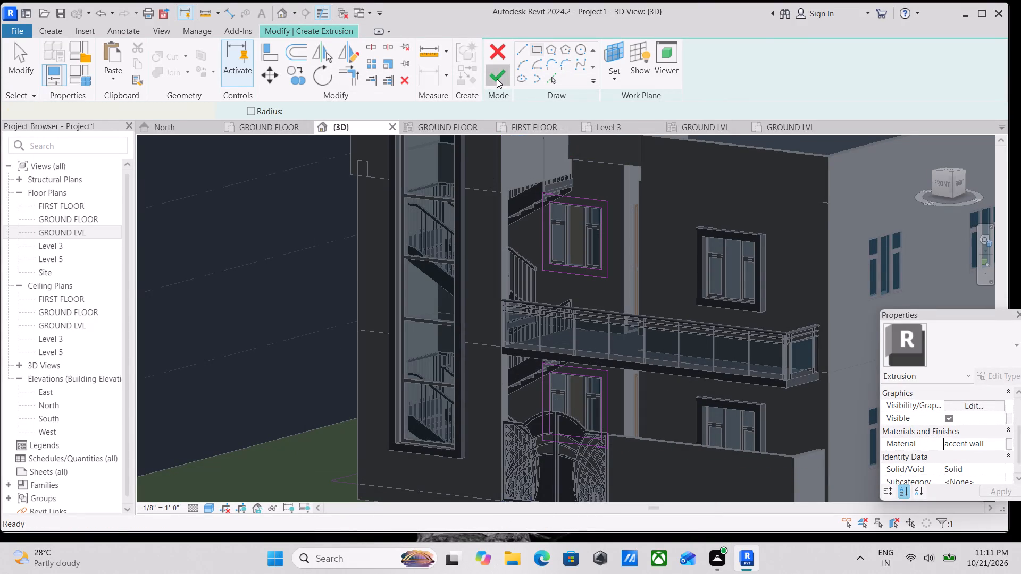
{"action": "left_click", "coordinate": [716, 53]}
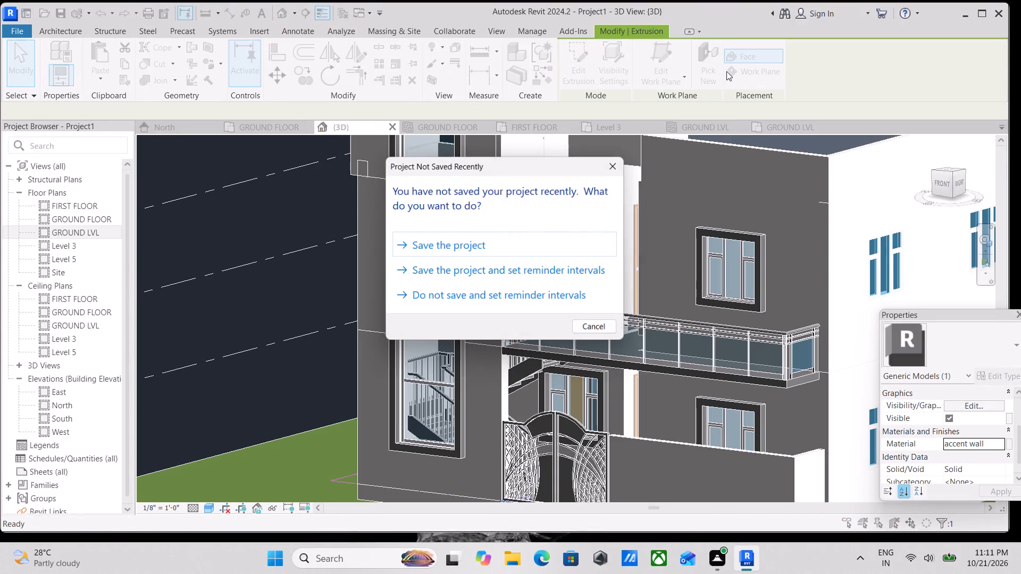
{"action": "left_click", "coordinate": [618, 166]}
Create a new in-place component in the Generic Models category, keeping the suggested name.
{"action": "scroll", "coordinate": [639, 244], "scroll_direction": "down", "scroll_amount": 3}
{"action": "scroll", "coordinate": [674, 293], "scroll_direction": "down", "scroll_amount": 2}
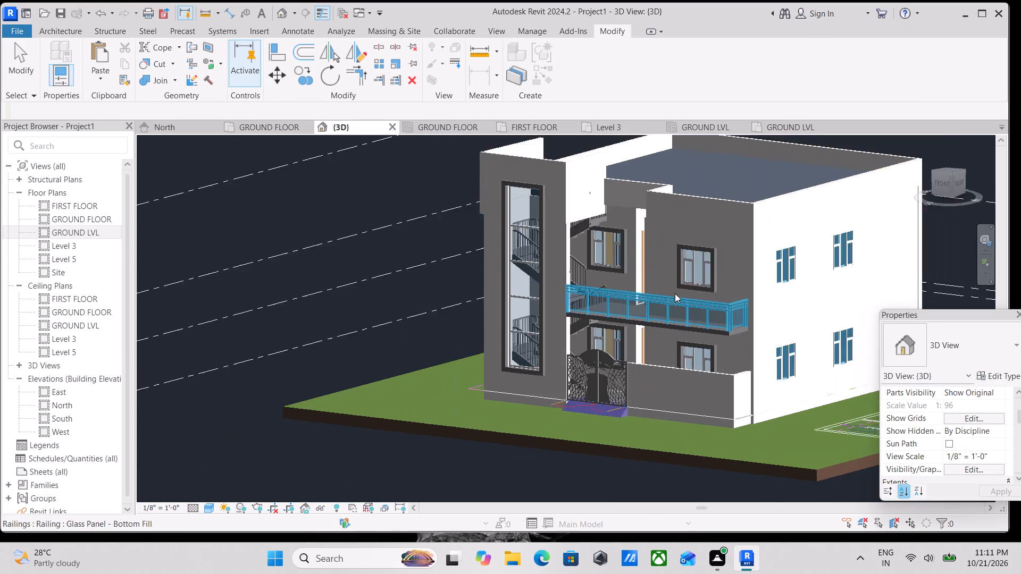
{"action": "scroll", "coordinate": [675, 293], "scroll_direction": "down", "scroll_amount": 1}
{"action": "middle_click_drag", "start_coordinate": [699, 266], "coordinate": [665, 298], "text": "shift"}
{"action": "middle_click_drag", "start_coordinate": [752, 217], "coordinate": [438, 378]}
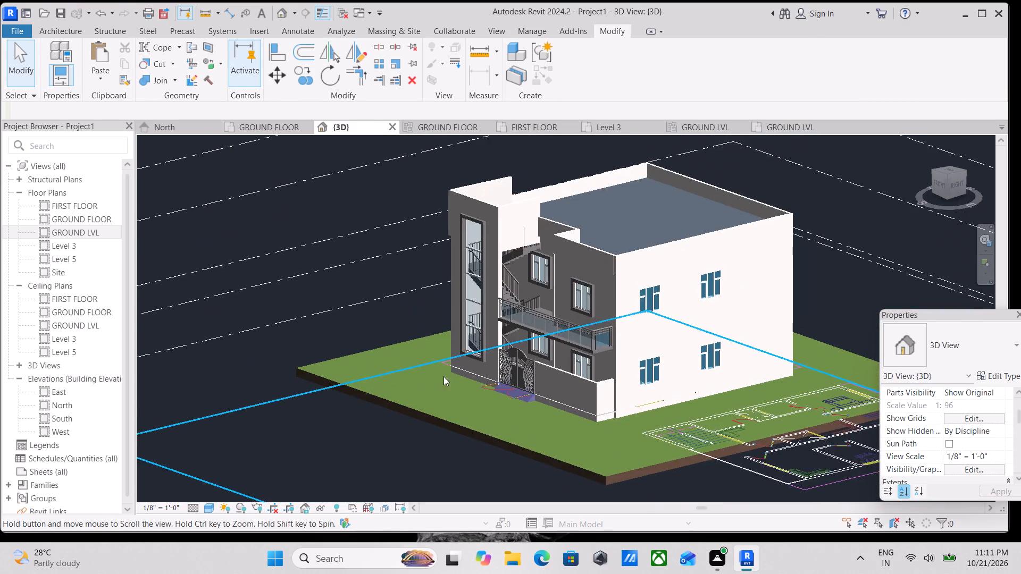
{"action": "middle_click_drag", "start_coordinate": [664, 302], "coordinate": [601, 361]}
{"action": "scroll", "coordinate": [601, 402], "scroll_direction": "up", "scroll_amount": 4}
{"action": "scroll", "coordinate": [581, 343], "scroll_direction": "up", "scroll_amount": 2}
{"action": "scroll", "coordinate": [556, 285], "scroll_direction": "up", "scroll_amount": 3}
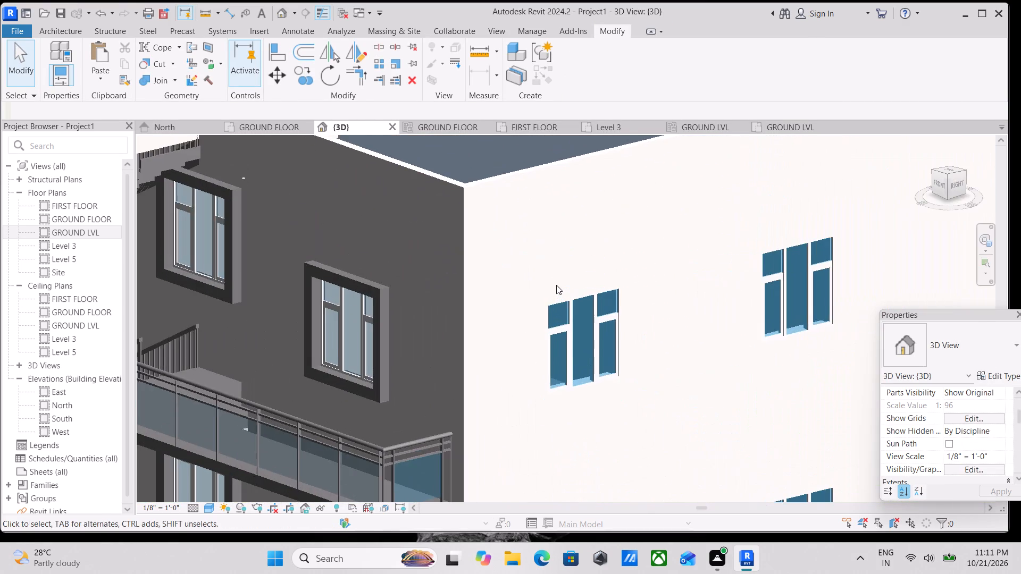
{"action": "left_click", "coordinate": [54, 33]}
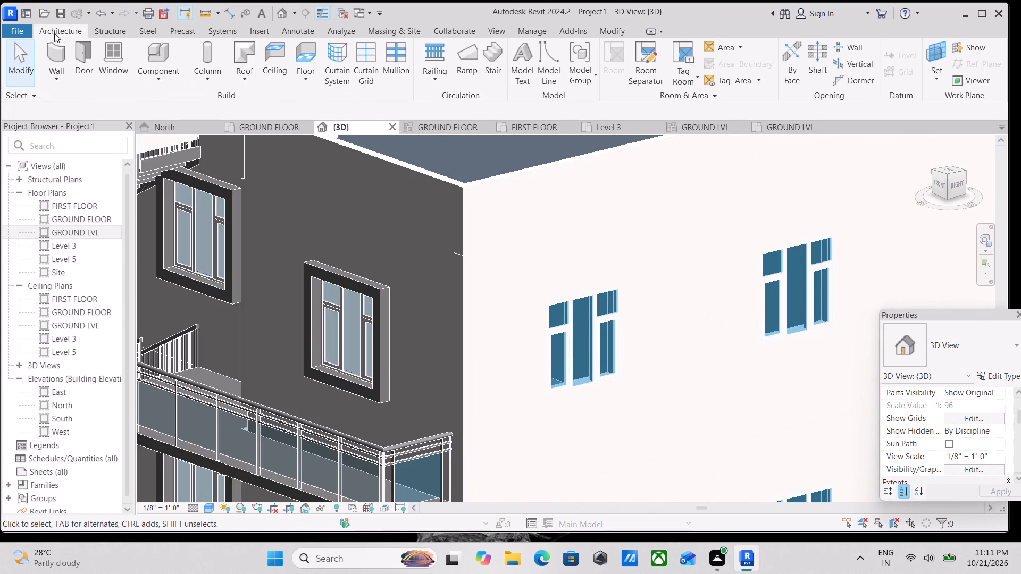
{"action": "left_click", "coordinate": [145, 73]}
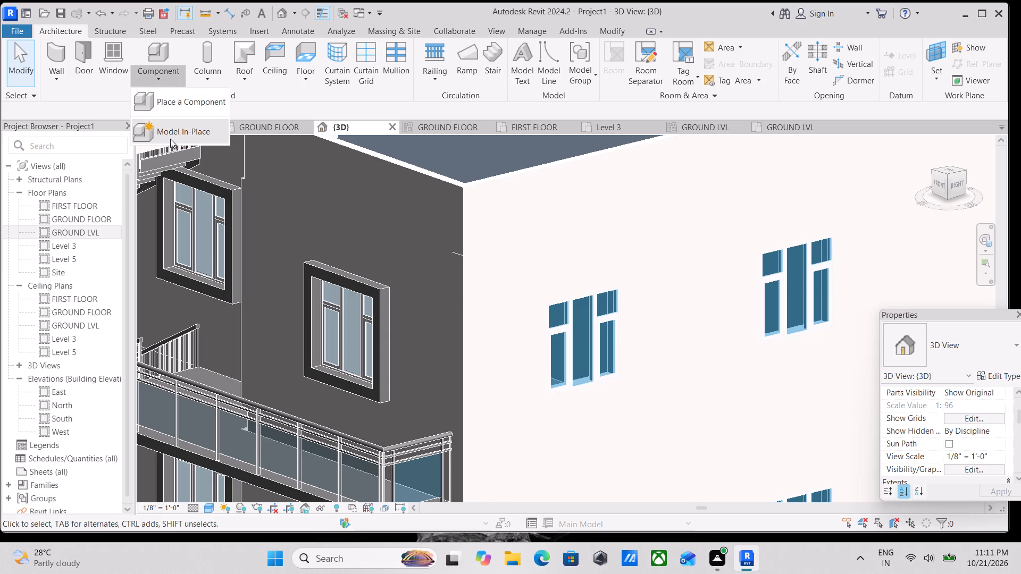
{"action": "left_click", "coordinate": [171, 140]}
{"action": "scroll", "coordinate": [527, 289], "scroll_direction": "down", "scroll_amount": 4}
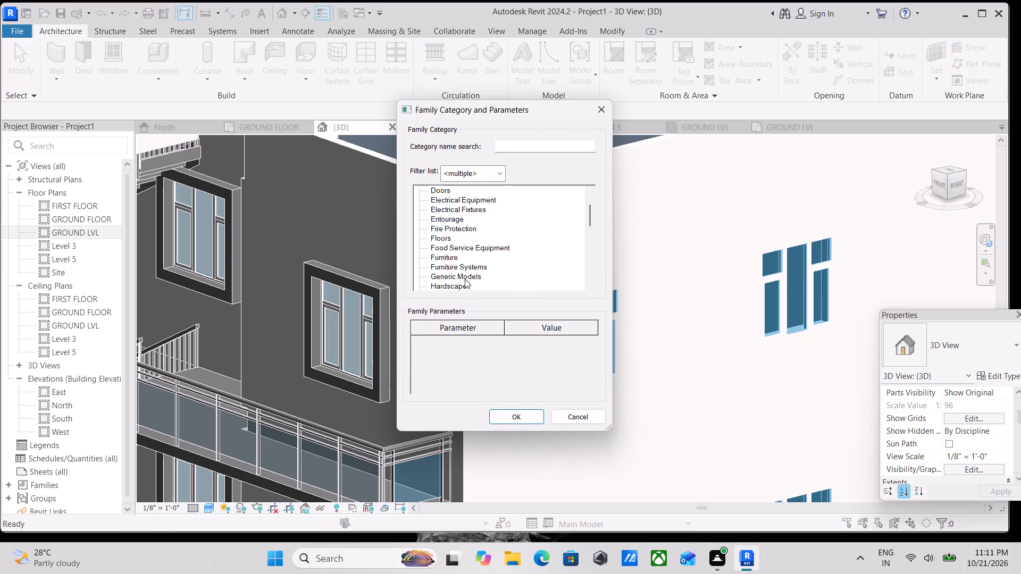
{"action": "left_click", "coordinate": [465, 277]}
{"action": "left_click_drag", "start_coordinate": [512, 417], "coordinate": [515, 417]}
{"action": "left_click_drag", "start_coordinate": [515, 417], "coordinate": [516, 417]}
{"action": "left_click", "coordinate": [510, 288]}
{"action": "left_click", "coordinate": [512, 299]}
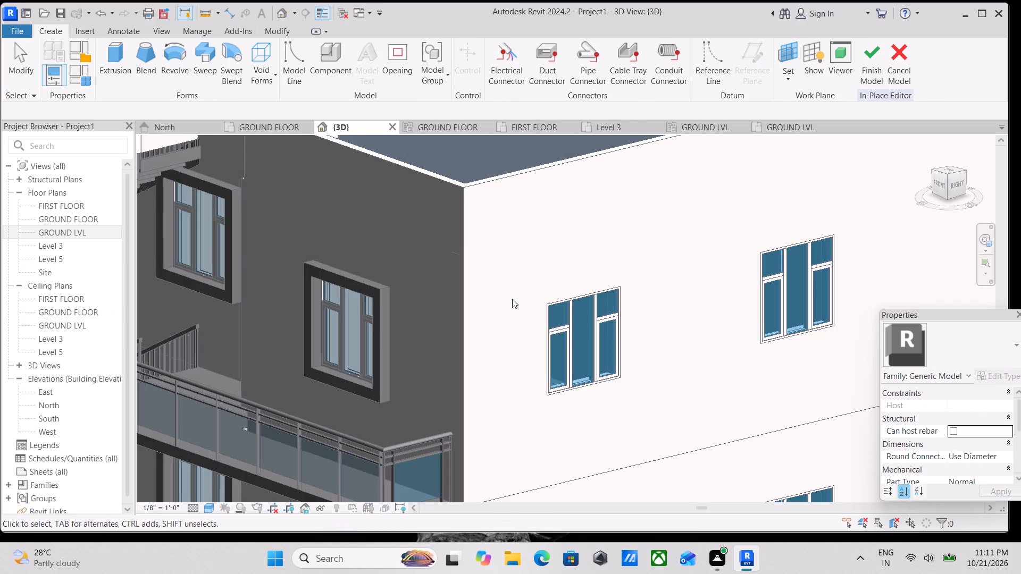
Set the work plane to the outer face of the white side wall containing the four unframed windows.
{"action": "scroll", "coordinate": [512, 300], "scroll_direction": "down", "scroll_amount": 5}
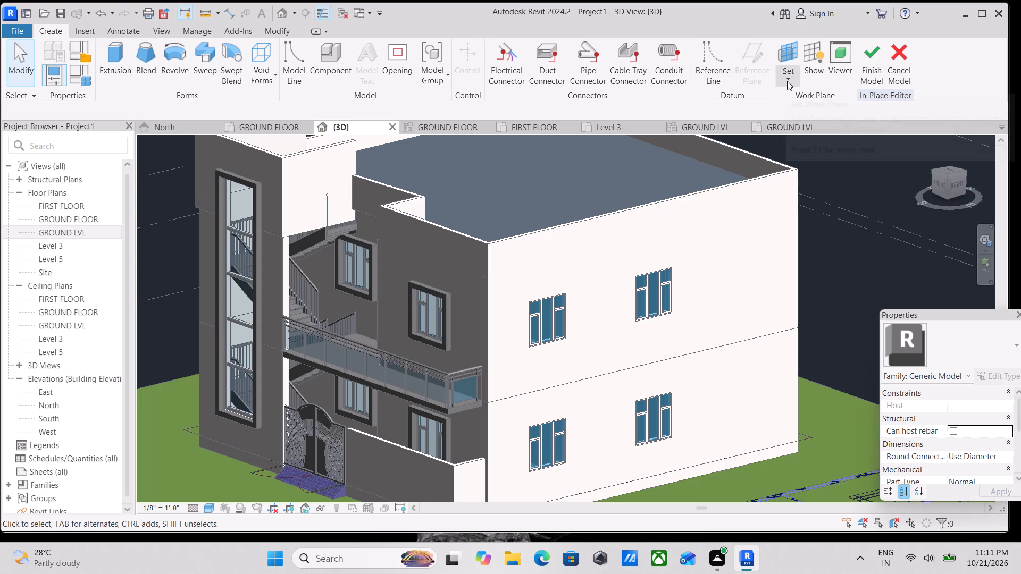
{"action": "left_click", "coordinate": [787, 81]}
{"action": "left_click", "coordinate": [797, 139]}
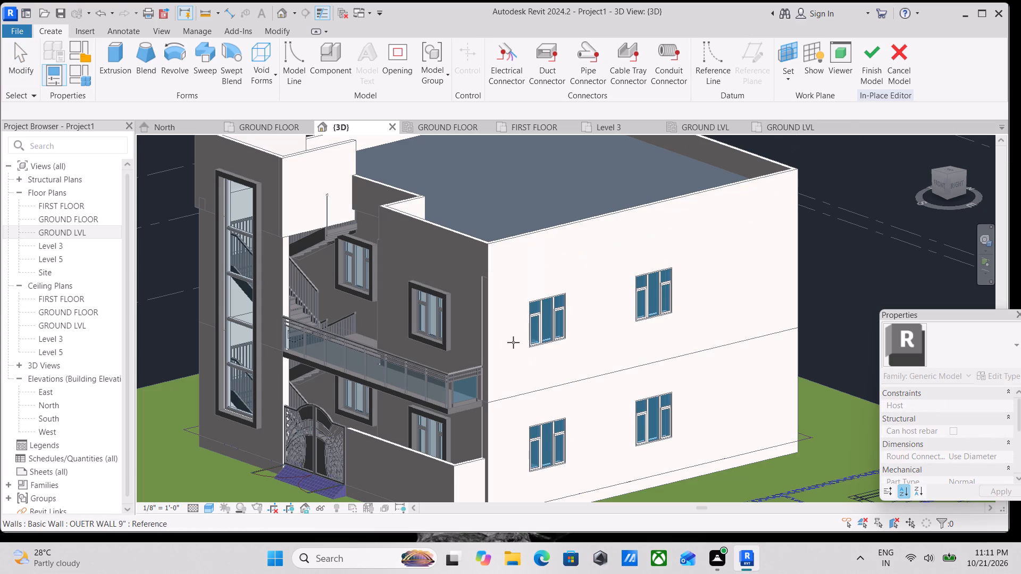
{"action": "scroll", "coordinate": [495, 311], "scroll_direction": "up", "scroll_amount": 3}
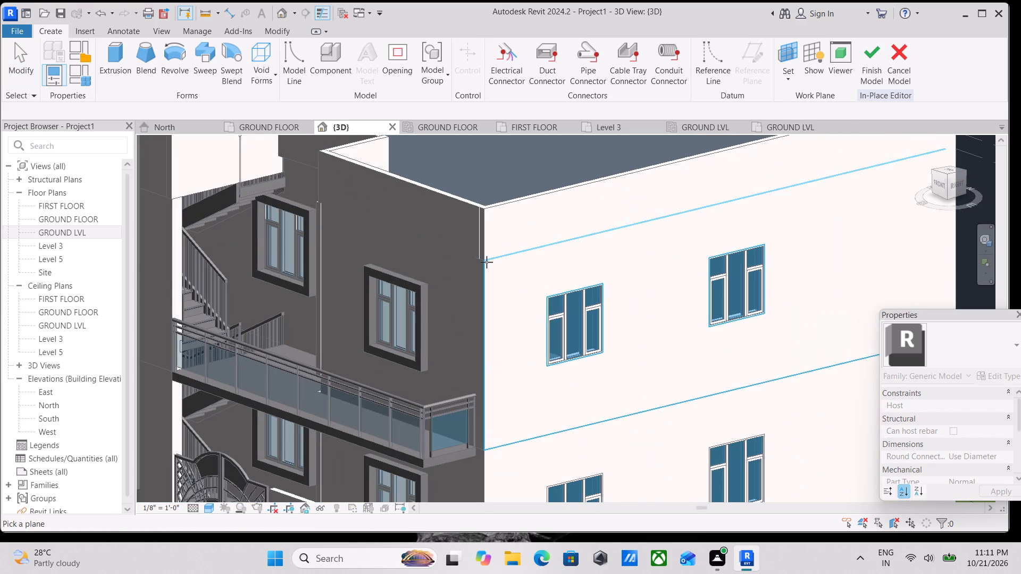
{"action": "left_click", "coordinate": [487, 262]}
Start an extrusion and sketch a rectangle along the outer edges of the upper-floor side-wall window nearest the front corner.
{"action": "scroll", "coordinate": [589, 318], "scroll_direction": "up", "scroll_amount": 3}
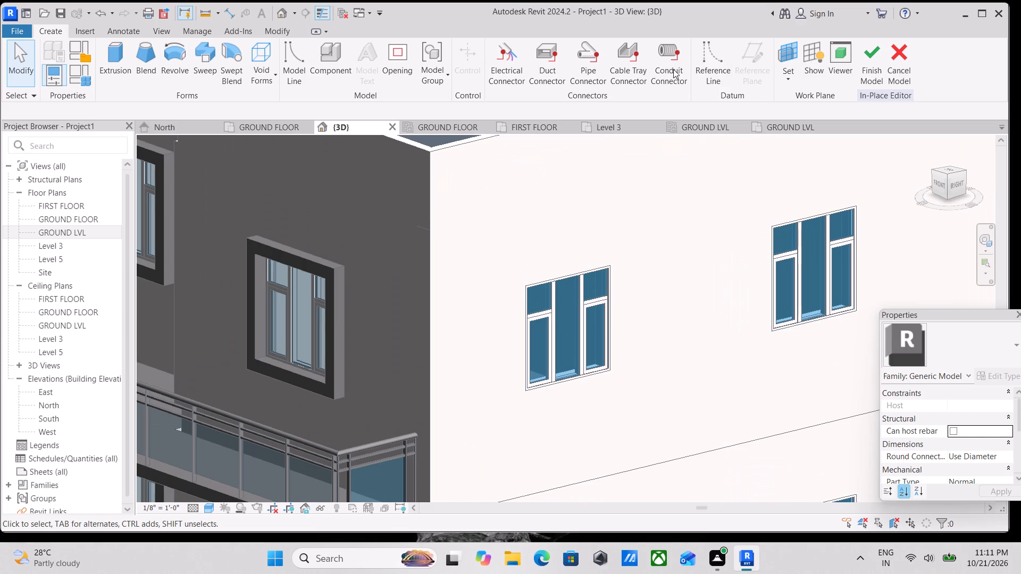
{"action": "left_click", "coordinate": [119, 58]}
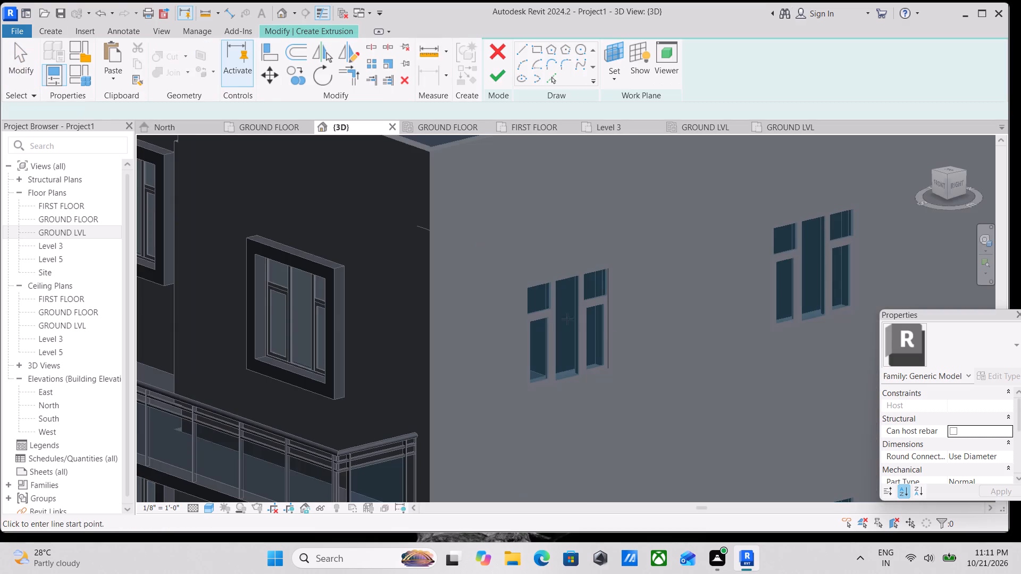
{"action": "scroll", "coordinate": [567, 306], "scroll_direction": "up", "scroll_amount": 5}
{"action": "left_click", "coordinate": [484, 266]}
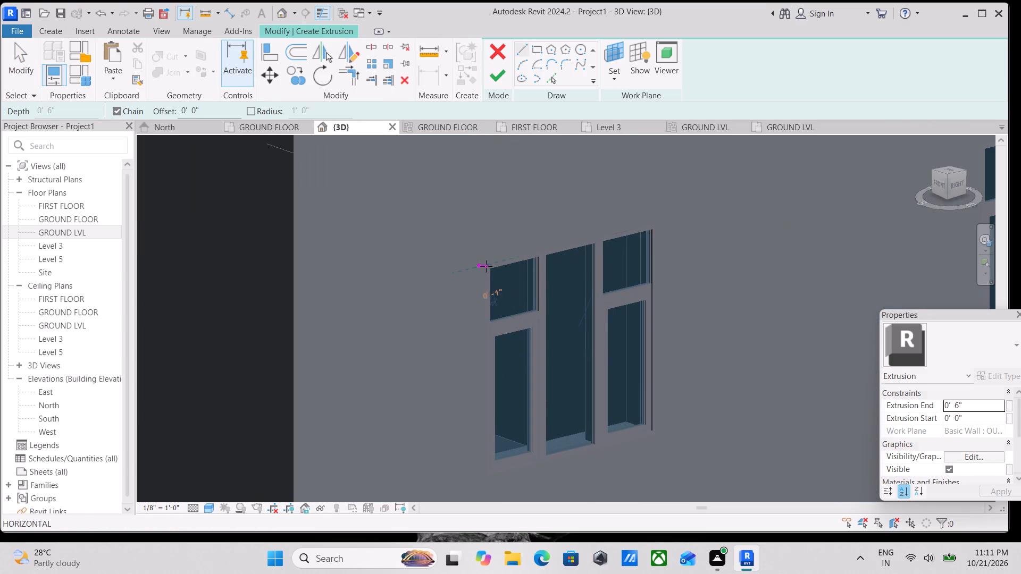
{"action": "middle_click_drag", "start_coordinate": [585, 340], "coordinate": [567, 332]}
{"action": "key", "text": "Escape"}
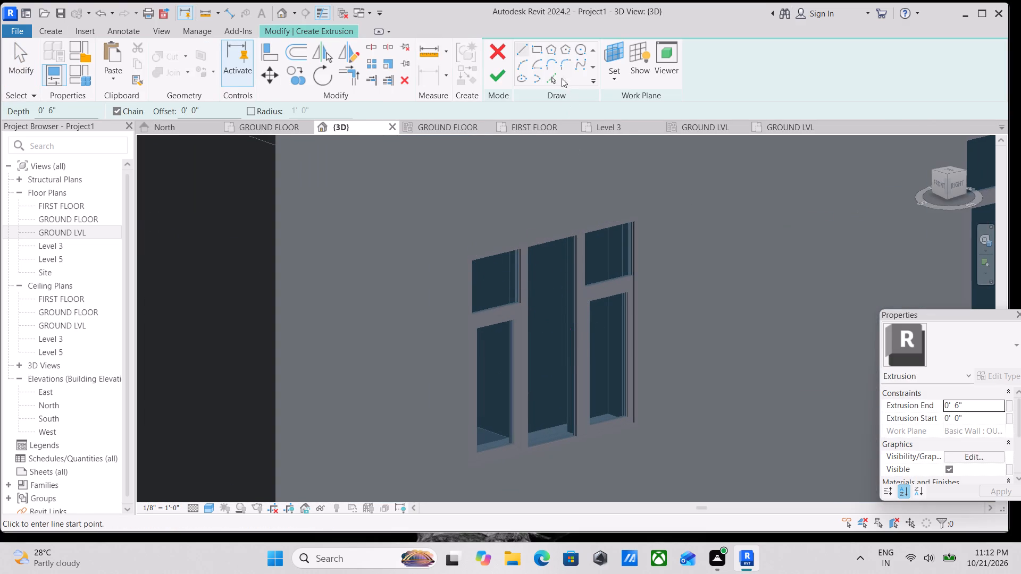
{"action": "left_click", "coordinate": [539, 52]}
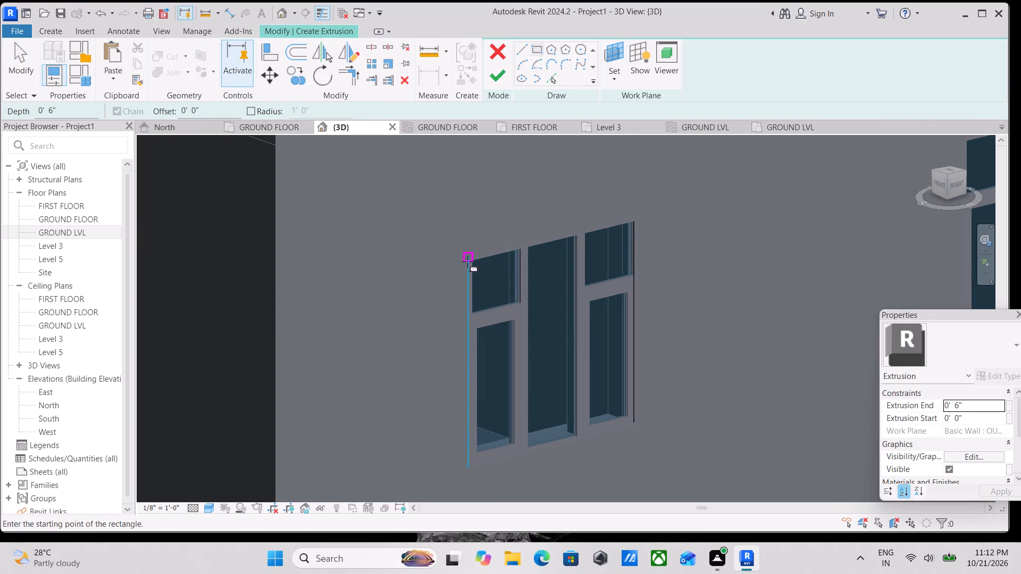
{"action": "left_click", "coordinate": [471, 260]}
{"action": "middle_click_drag", "start_coordinate": [554, 318], "coordinate": [507, 259]}
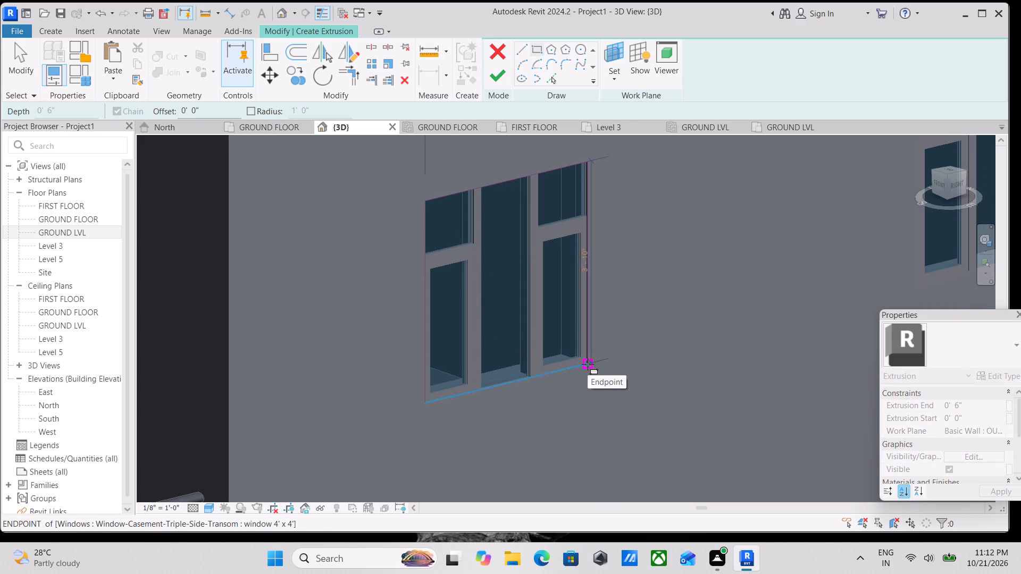
{"action": "left_click", "coordinate": [588, 364]}
{"action": "middle_click_drag", "start_coordinate": [402, 297], "coordinate": [417, 349]}
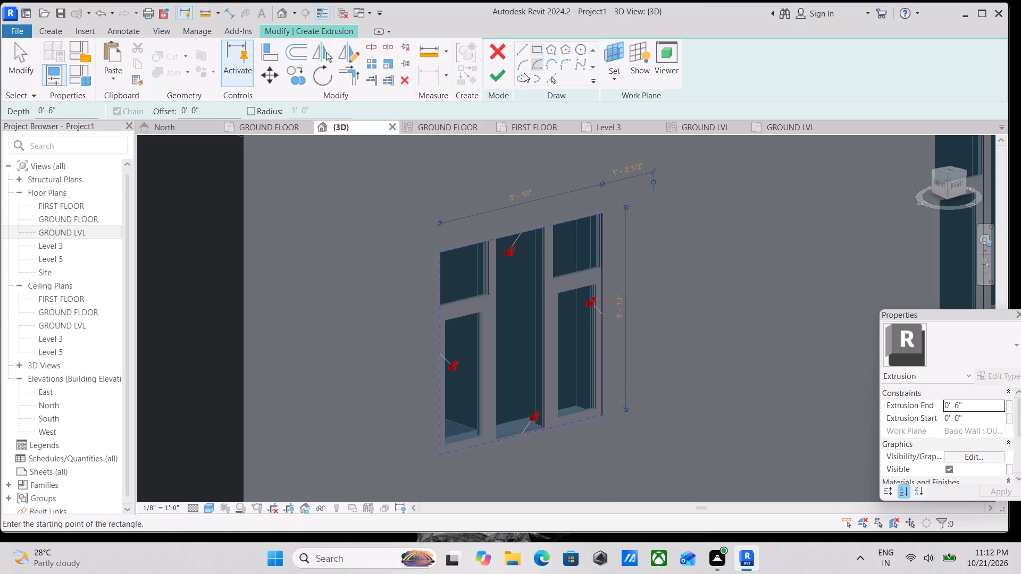
Add a second sketch rectangle around the same window, offset 6" outward from its edges.
{"action": "left_click_drag", "start_coordinate": [195, 106], "coordinate": [153, 113]}
{"action": "key", "text": "6"}
{"action": "key", "text": "shift+quotedbl"}
{"action": "key", "text": "BackSpace"}
{"action": "key", "text": "BackSpace"}
{"action": "key", "text": "6"}
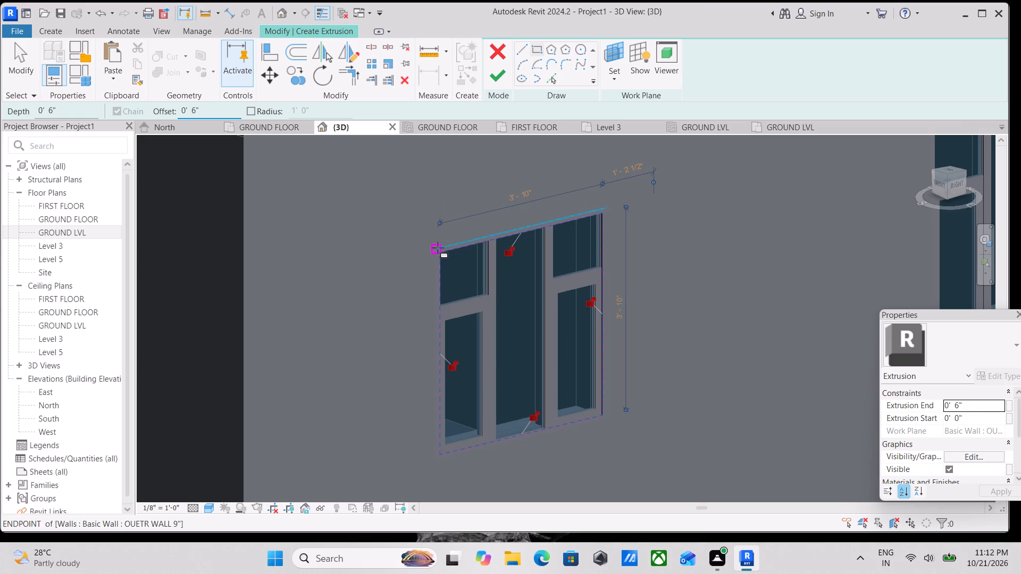
{"action": "scroll", "coordinate": [447, 257], "scroll_direction": "up", "scroll_amount": 3}
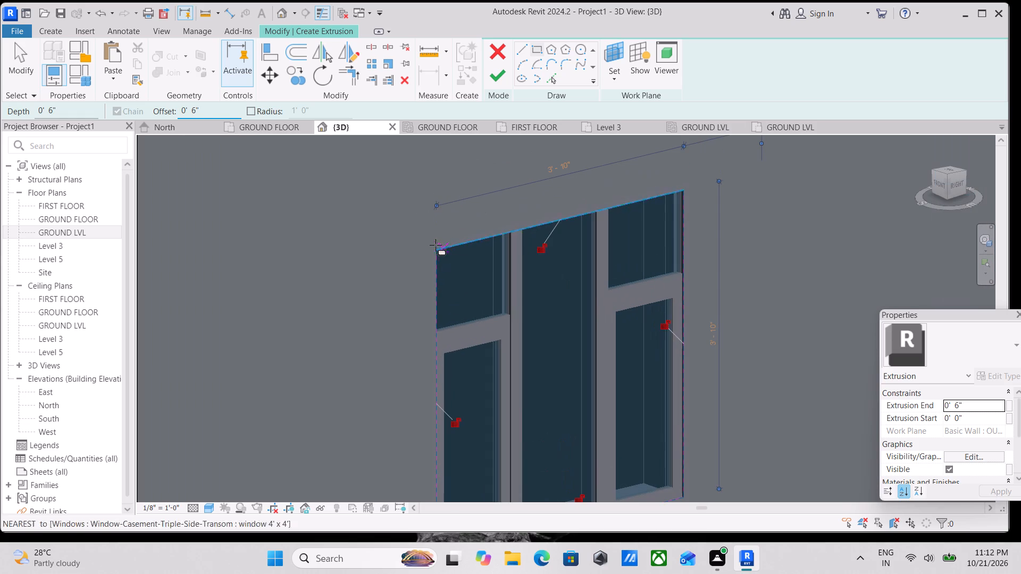
{"action": "left_click", "coordinate": [437, 252]}
{"action": "middle_click_drag", "start_coordinate": [504, 308], "coordinate": [118, 107]}
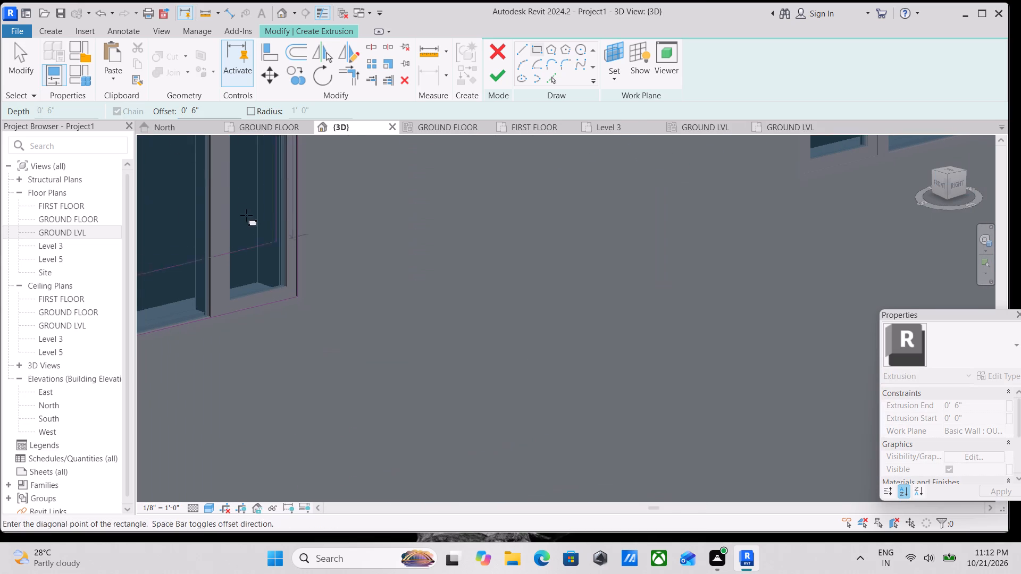
{"action": "left_click", "coordinate": [300, 294]}
{"action": "scroll", "coordinate": [337, 248], "scroll_direction": "down", "scroll_amount": 2}
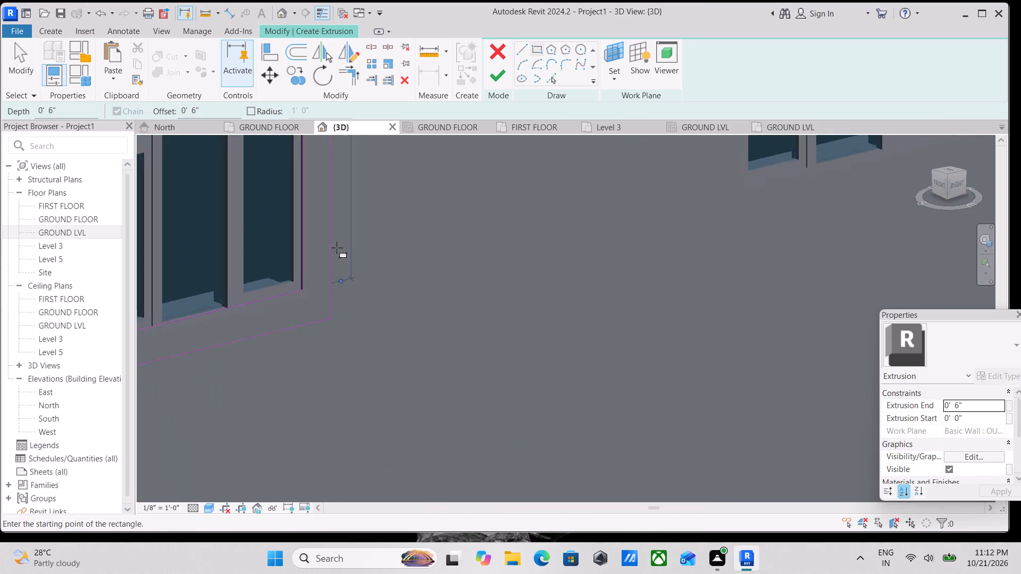
{"action": "scroll", "coordinate": [337, 248], "scroll_direction": "down", "scroll_amount": 2}
{"action": "middle_click_drag", "start_coordinate": [339, 289], "coordinate": [352, 344]}
{"action": "scroll", "coordinate": [441, 286], "scroll_direction": "down", "scroll_amount": 5}
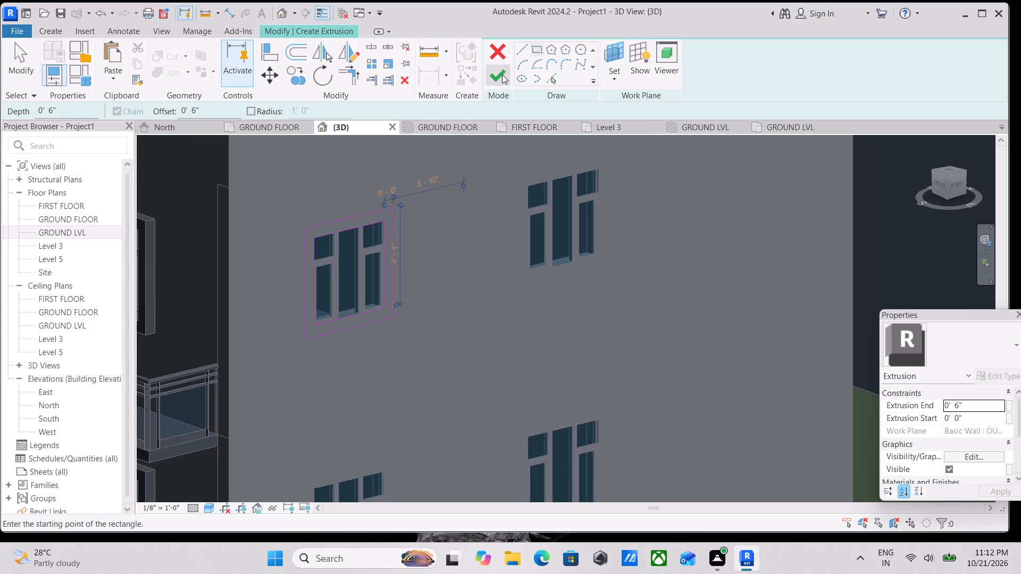
Finish the window frame extrusion with the accent wall material and 6" depth, and finish the in-place model.
{"action": "scroll", "coordinate": [984, 492], "scroll_direction": "down", "scroll_amount": 4}
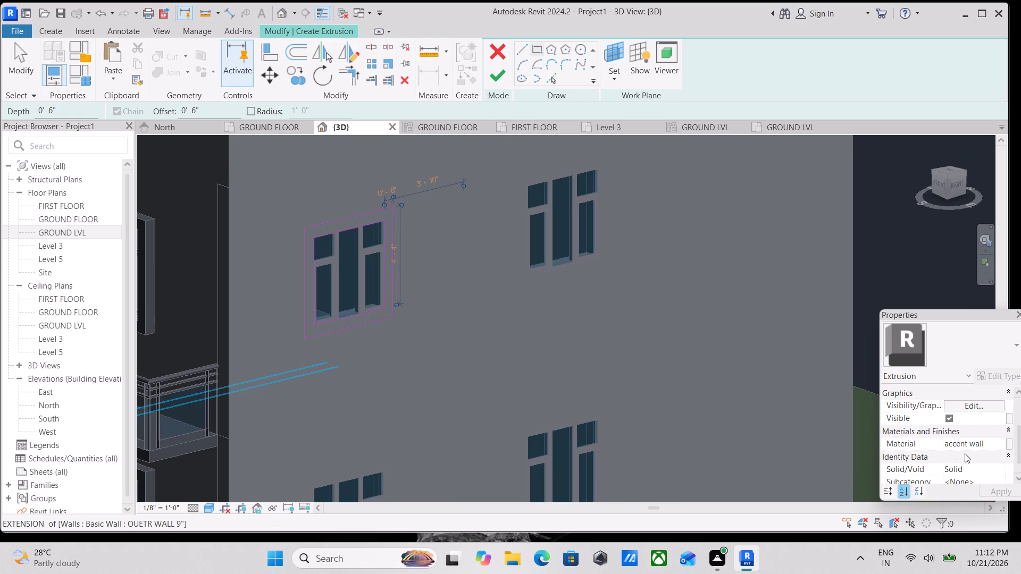
{"action": "left_click", "coordinate": [504, 81]}
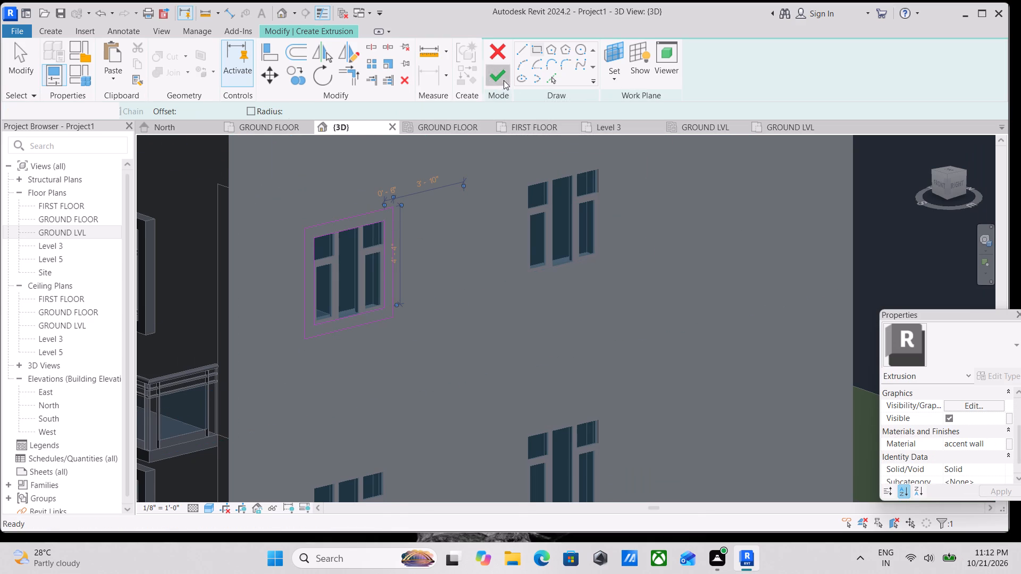
{"action": "scroll", "coordinate": [505, 211], "scroll_direction": "down", "scroll_amount": 1}
{"action": "middle_click_drag", "start_coordinate": [505, 211], "coordinate": [475, 284]}
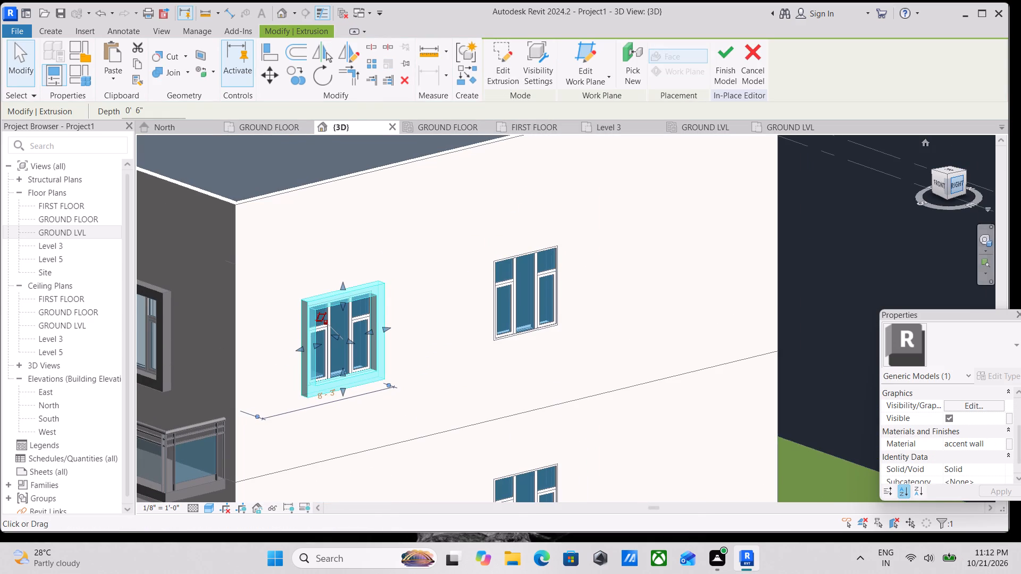
{"action": "left_click", "coordinate": [958, 190]}
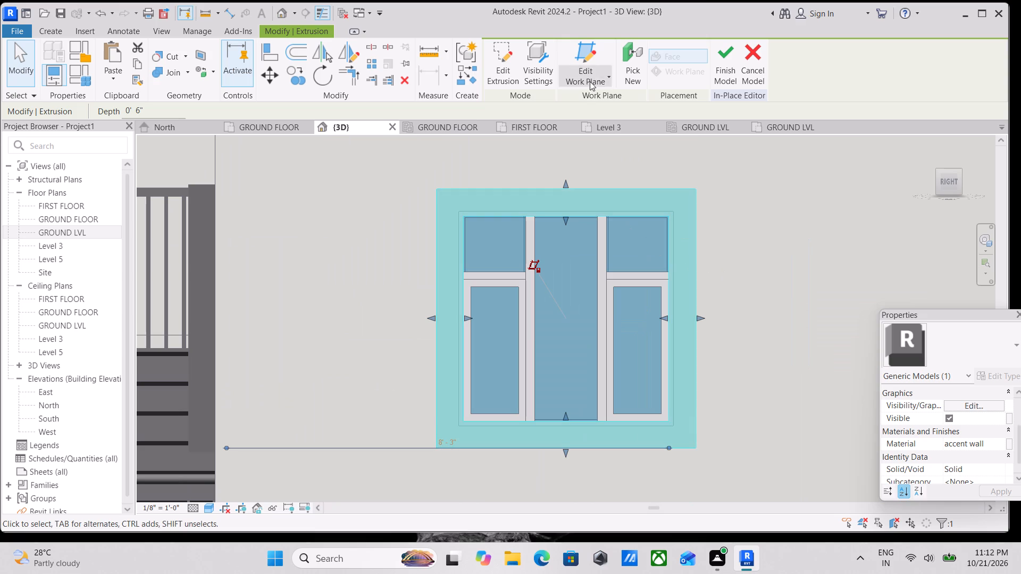
{"action": "left_click", "coordinate": [727, 71]}
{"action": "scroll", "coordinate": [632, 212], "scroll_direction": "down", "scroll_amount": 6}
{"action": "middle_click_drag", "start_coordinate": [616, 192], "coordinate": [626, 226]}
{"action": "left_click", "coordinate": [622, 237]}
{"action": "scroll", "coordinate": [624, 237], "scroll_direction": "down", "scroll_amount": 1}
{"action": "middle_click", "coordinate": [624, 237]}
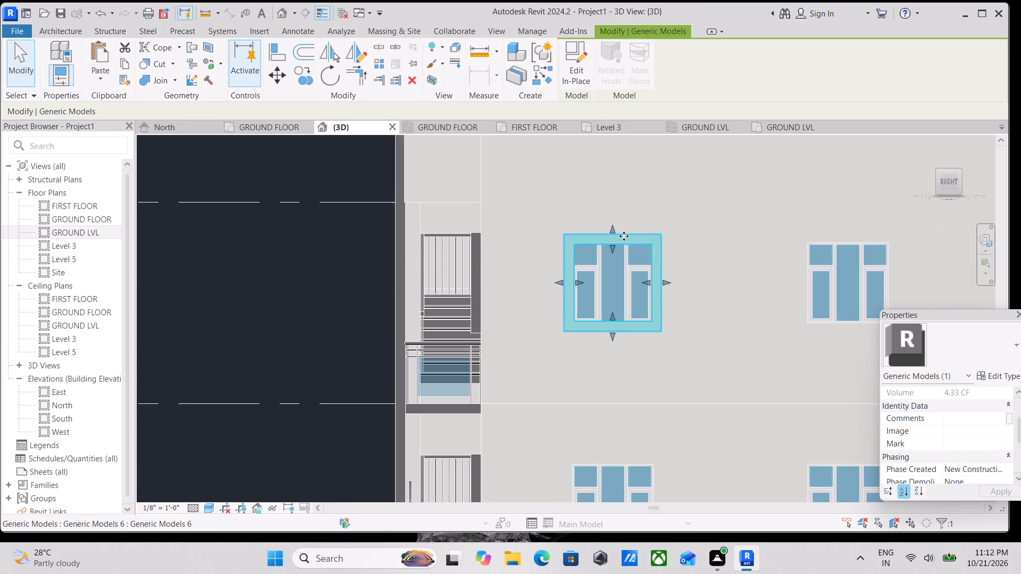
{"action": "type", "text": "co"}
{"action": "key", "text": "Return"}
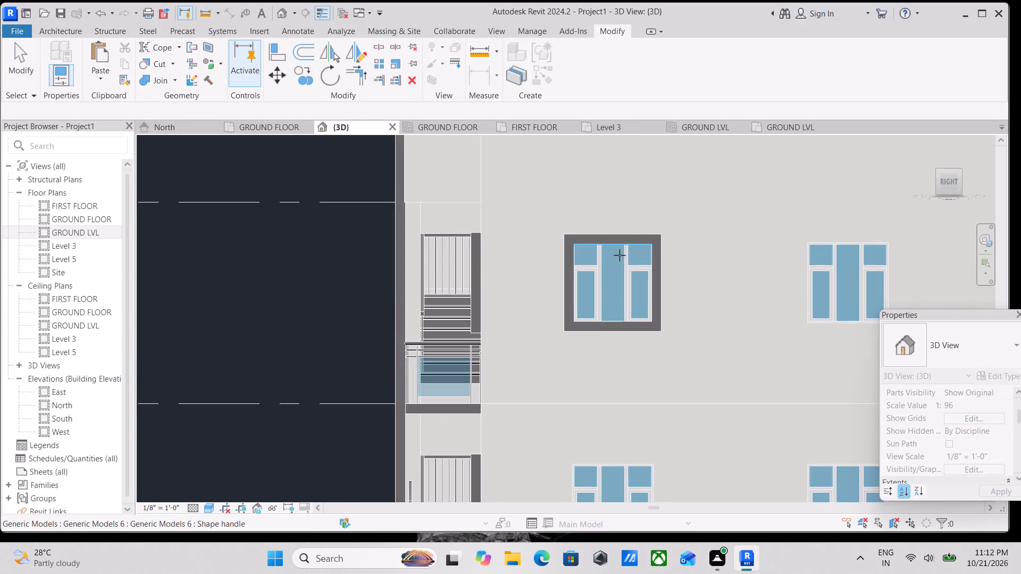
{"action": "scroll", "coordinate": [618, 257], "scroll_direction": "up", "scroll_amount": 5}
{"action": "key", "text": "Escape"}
Copy the new frame, with multiple copies enabled, from its window's top midpoint to the other upper-floor side-wall window.
{"action": "left_click", "coordinate": [610, 239]}
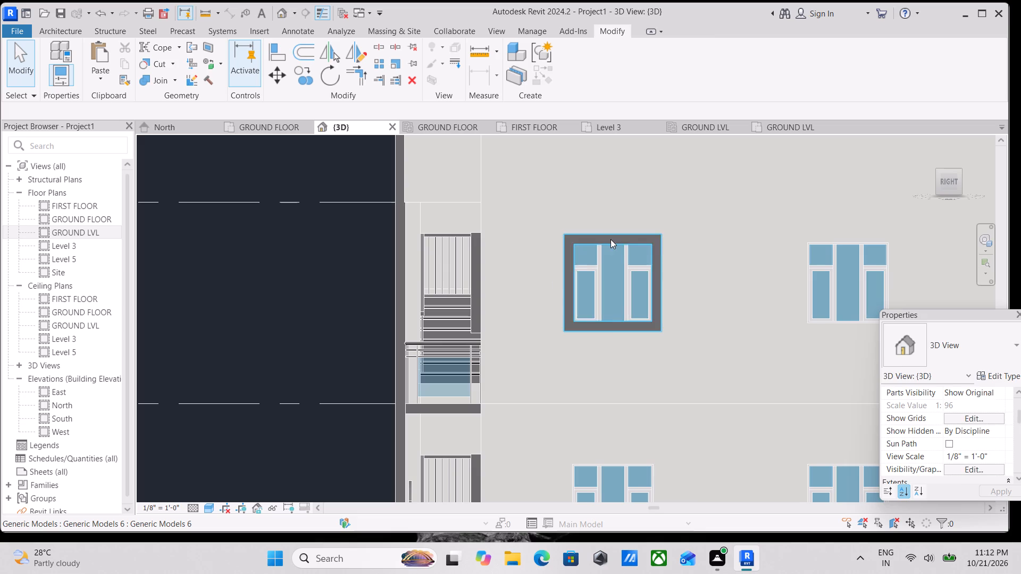
{"action": "type", "text": "co"}
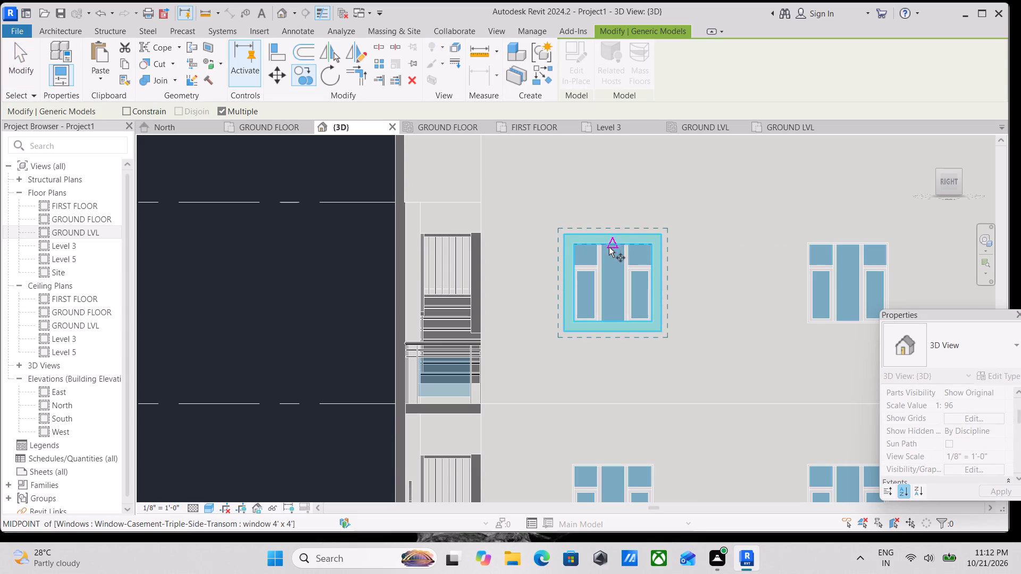
{"action": "scroll", "coordinate": [609, 247], "scroll_direction": "up", "scroll_amount": 2}
{"action": "left_click", "coordinate": [610, 240]}
{"action": "scroll", "coordinate": [618, 240], "scroll_direction": "up", "scroll_amount": 1}
{"action": "middle_click_drag", "start_coordinate": [618, 240], "coordinate": [359, 260]}
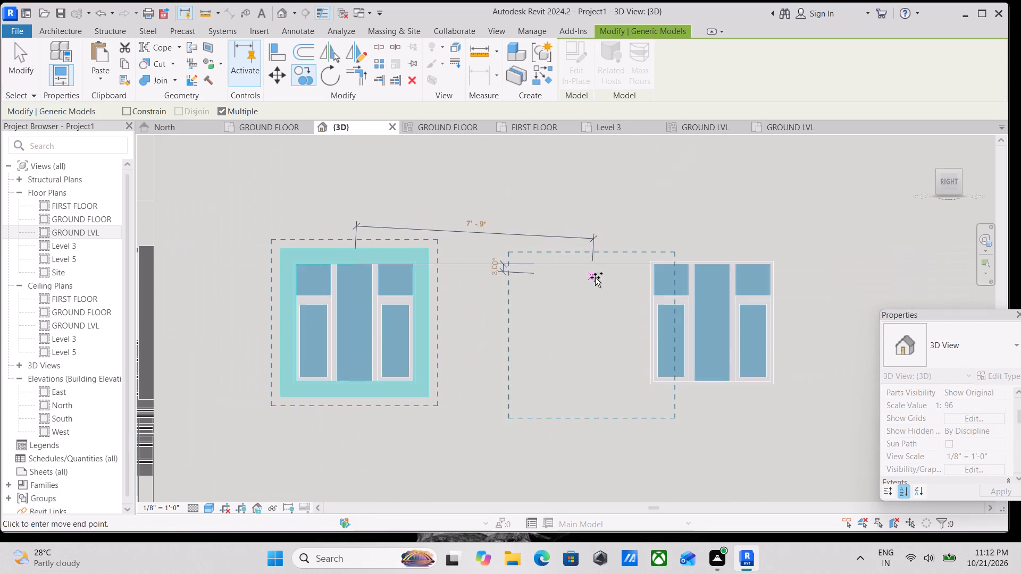
{"action": "left_click", "coordinate": [715, 264]}
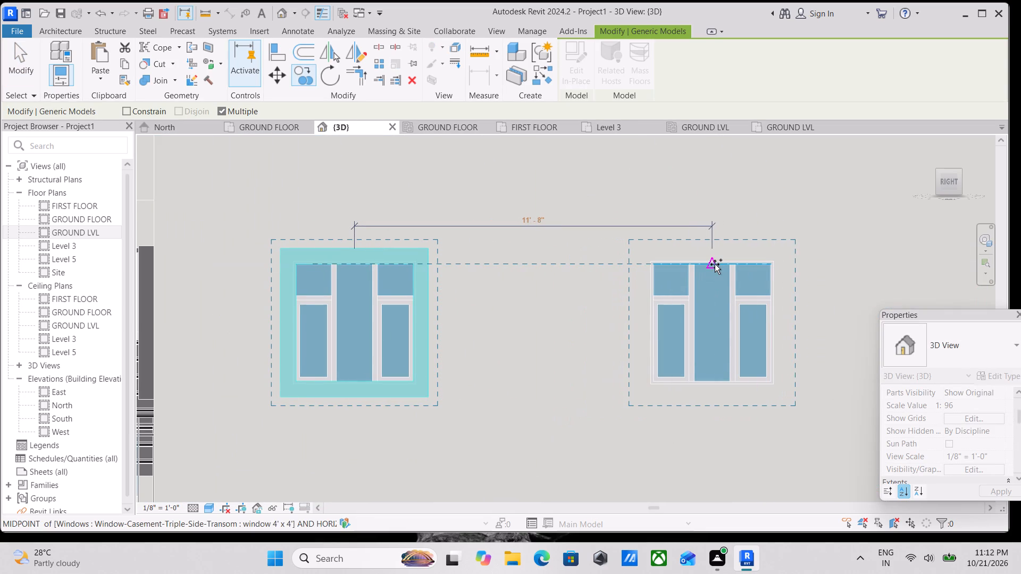
Place another copy of the frame around the lower-floor window directly below the second framed window.
{"action": "middle_click_drag", "start_coordinate": [715, 264], "coordinate": [489, 292]}
{"action": "middle_click_drag", "start_coordinate": [719, 289], "coordinate": [626, 281]}
{"action": "scroll", "coordinate": [624, 273], "scroll_direction": "down", "scroll_amount": 4}
{"action": "middle_click_drag", "start_coordinate": [529, 343], "coordinate": [567, 251]}
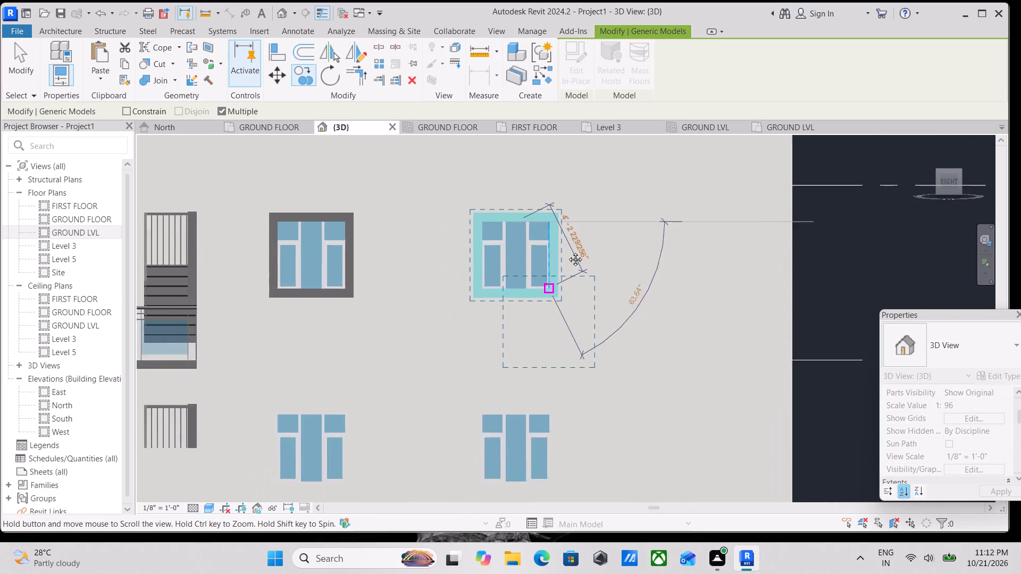
{"action": "middle_click_drag", "start_coordinate": [567, 251], "coordinate": [576, 233]}
{"action": "scroll", "coordinate": [545, 369], "scroll_direction": "up", "scroll_amount": 3}
{"action": "left_click", "coordinate": [540, 360]}
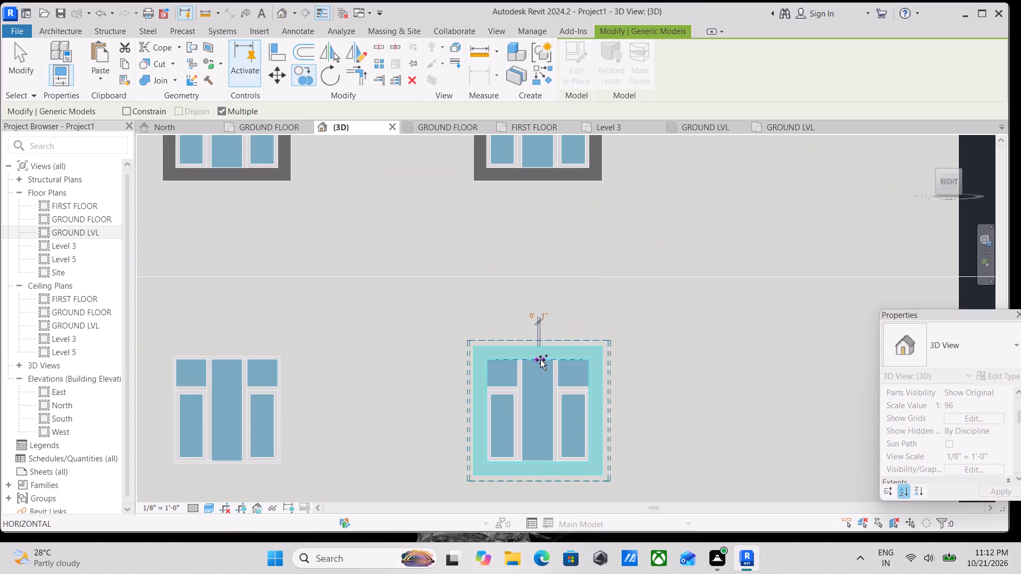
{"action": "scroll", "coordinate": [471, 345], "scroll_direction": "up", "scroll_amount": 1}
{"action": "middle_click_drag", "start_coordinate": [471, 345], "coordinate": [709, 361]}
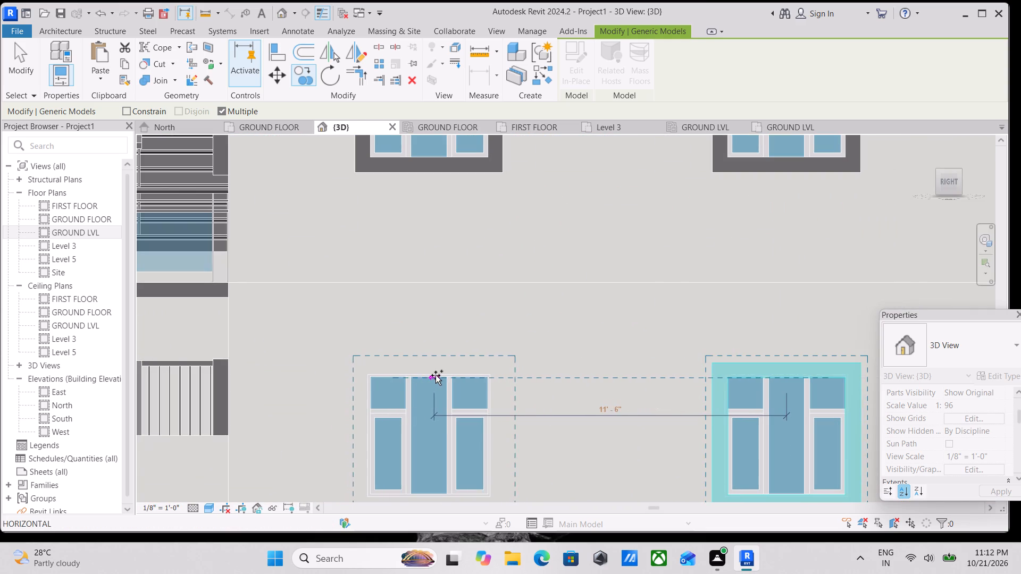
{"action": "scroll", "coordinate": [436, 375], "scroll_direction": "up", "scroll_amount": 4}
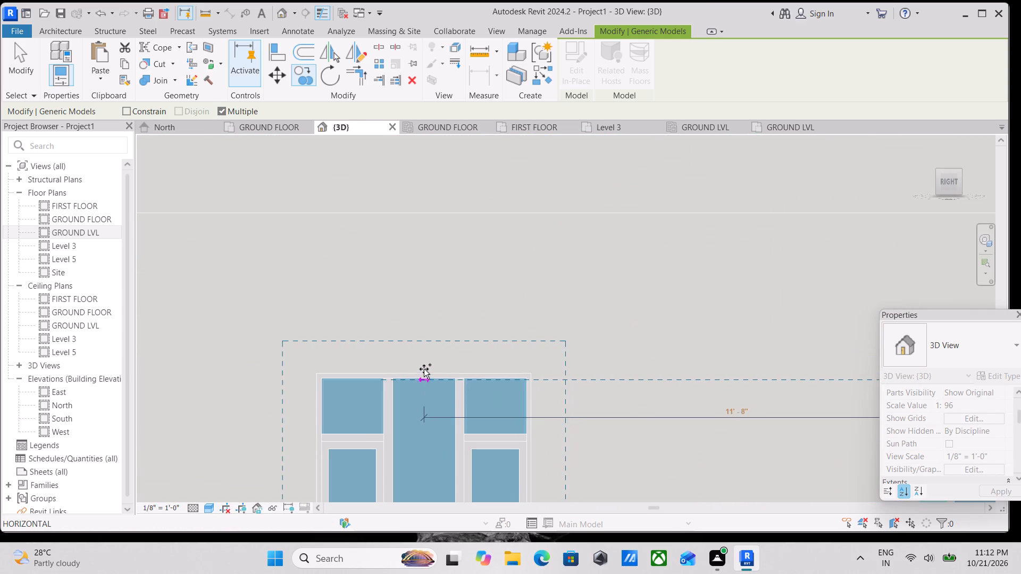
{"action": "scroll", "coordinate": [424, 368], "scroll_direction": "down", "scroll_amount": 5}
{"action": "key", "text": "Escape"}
Copy the upper-floor frame nearest the front corner straight down 11' onto the unframed lower-floor window's top midpoint.
{"action": "scroll", "coordinate": [474, 306], "scroll_direction": "down", "scroll_amount": 2}
{"action": "middle_click_drag", "start_coordinate": [474, 306], "coordinate": [510, 376]}
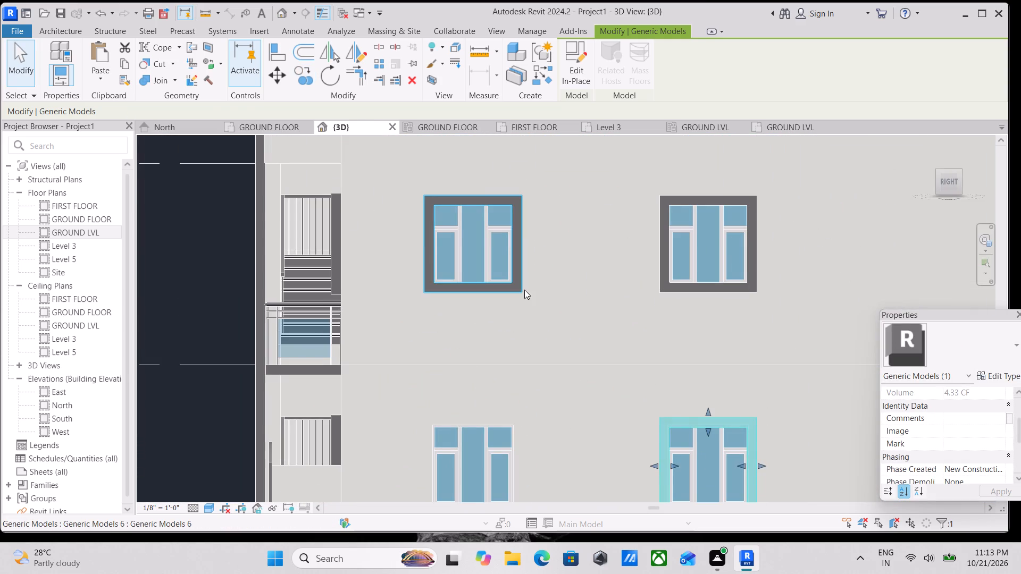
{"action": "left_click", "coordinate": [524, 290]}
{"action": "type", "text": "co"}
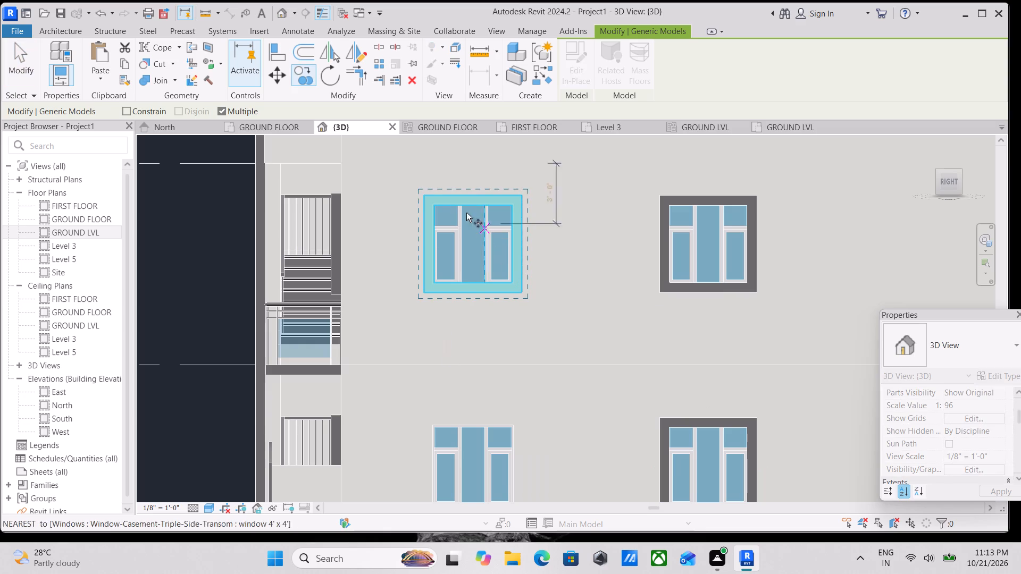
{"action": "scroll", "coordinate": [444, 190], "scroll_direction": "up", "scroll_amount": 6}
{"action": "left_click", "coordinate": [484, 206]}
{"action": "middle_click_drag", "start_coordinate": [498, 368], "coordinate": [498, 366]}
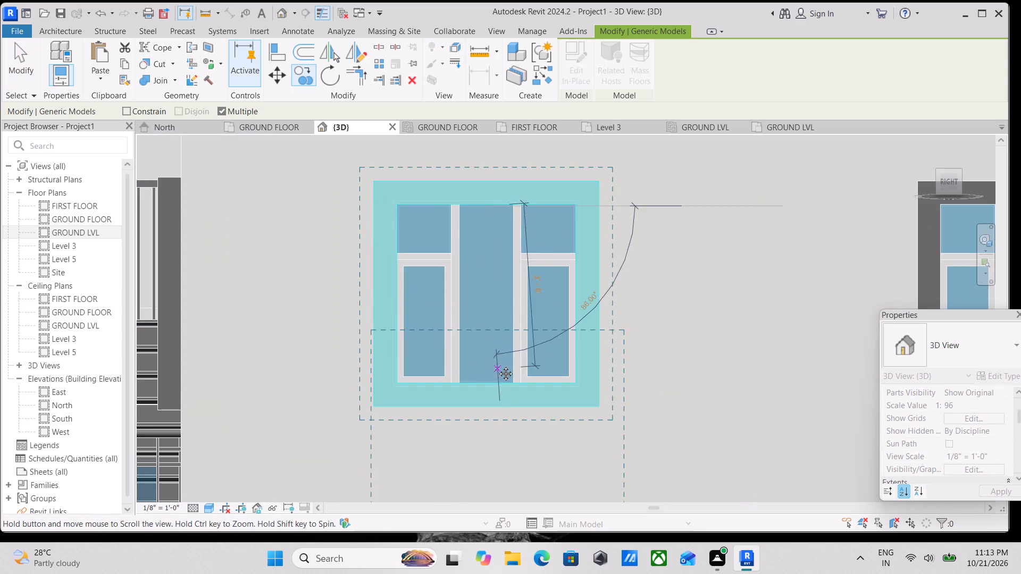
{"action": "middle_click_drag", "start_coordinate": [498, 366], "coordinate": [496, 212]}
{"action": "scroll", "coordinate": [464, 314], "scroll_direction": "down", "scroll_amount": 1}
{"action": "middle_click_drag", "start_coordinate": [463, 326], "coordinate": [485, 220]}
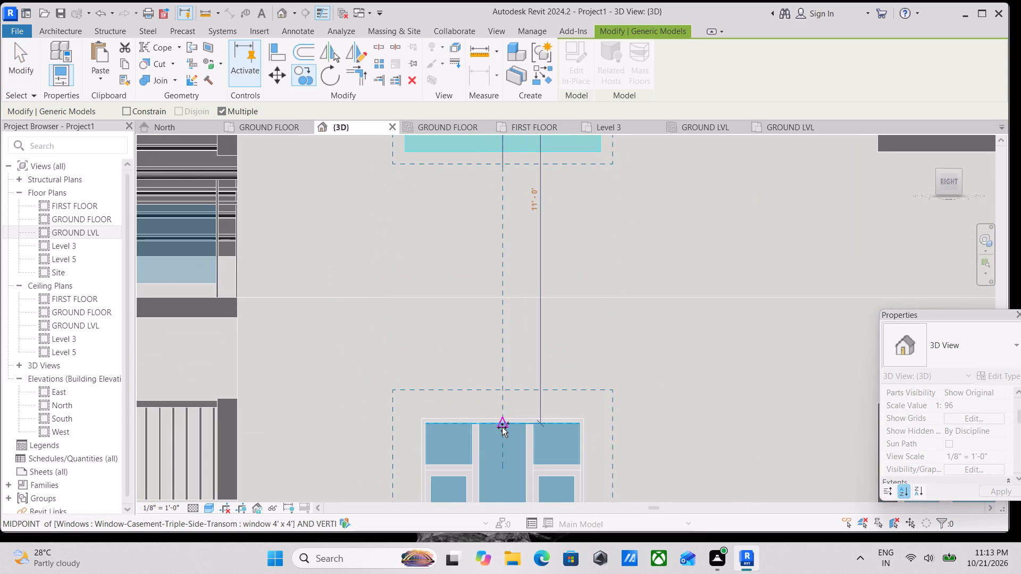
{"action": "left_click", "coordinate": [503, 425]}
{"action": "scroll", "coordinate": [521, 341], "scroll_direction": "down", "scroll_amount": 3}
{"action": "middle_click_drag", "start_coordinate": [521, 341], "coordinate": [543, 435]}
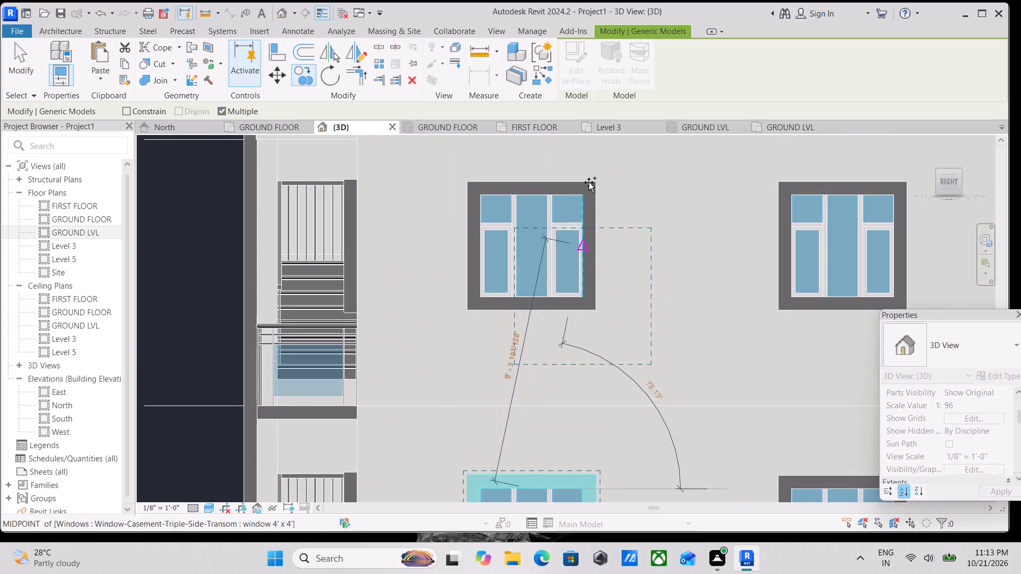
{"action": "key", "text": "Escape"}
{"action": "scroll", "coordinate": [585, 271], "scroll_direction": "down", "scroll_amount": 3}
{"action": "key", "text": "Escape"}
{"action": "scroll", "coordinate": [581, 296], "scroll_direction": "down", "scroll_amount": 3}
{"action": "middle_click_drag", "start_coordinate": [535, 283], "coordinate": [607, 318], "text": "shift"}
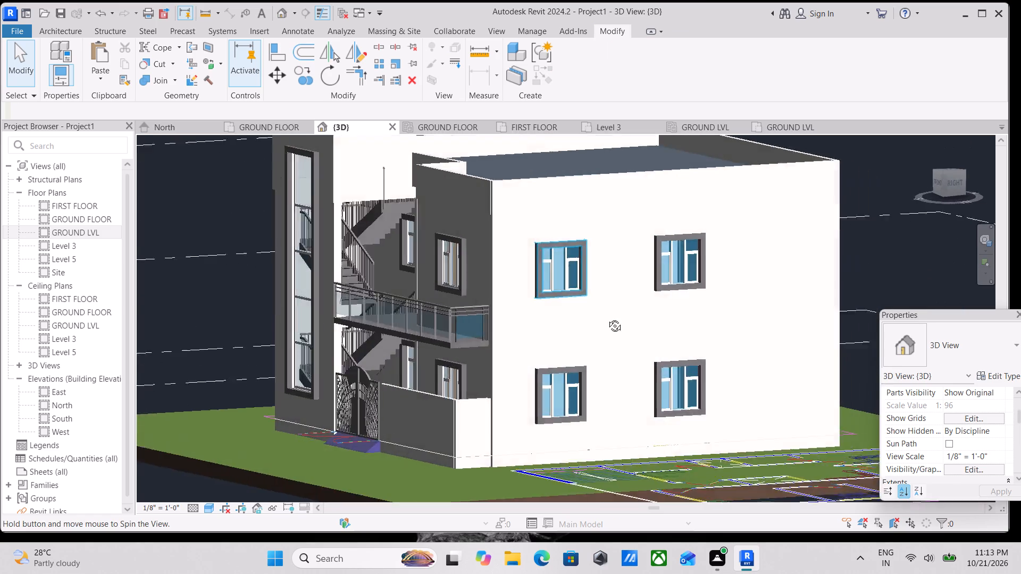
Examine the front facade, the top of the stair tower and the roof from the front and from above.
{"action": "middle_click_drag", "start_coordinate": [607, 318], "coordinate": [756, 337], "text": "shift"}
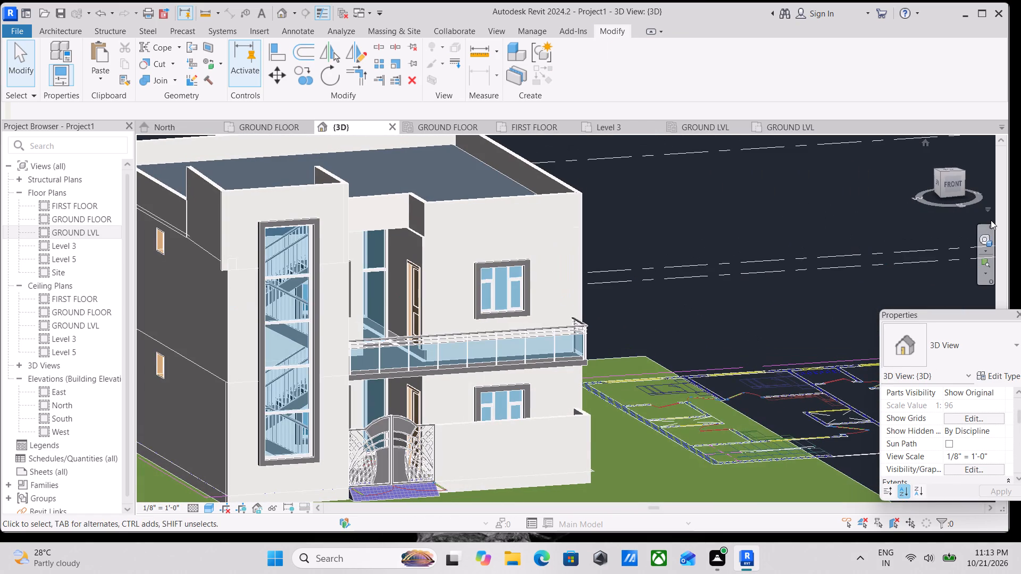
{"action": "left_click", "coordinate": [952, 185]}
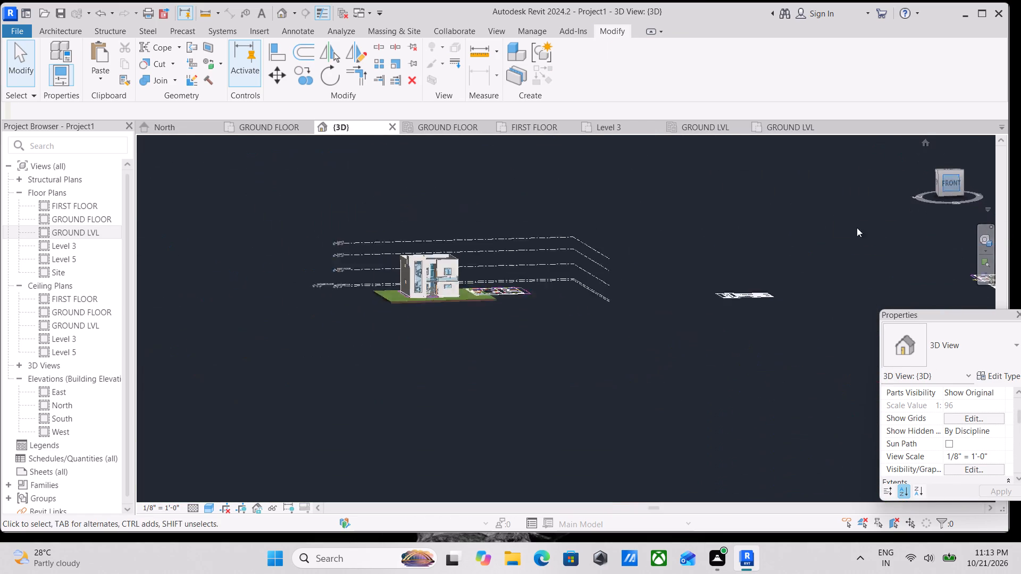
{"action": "scroll", "coordinate": [539, 302], "scroll_direction": "up", "scroll_amount": 10}
{"action": "middle_click_drag", "start_coordinate": [288, 339], "coordinate": [640, 343]}
{"action": "scroll", "coordinate": [459, 326], "scroll_direction": "up", "scroll_amount": 3}
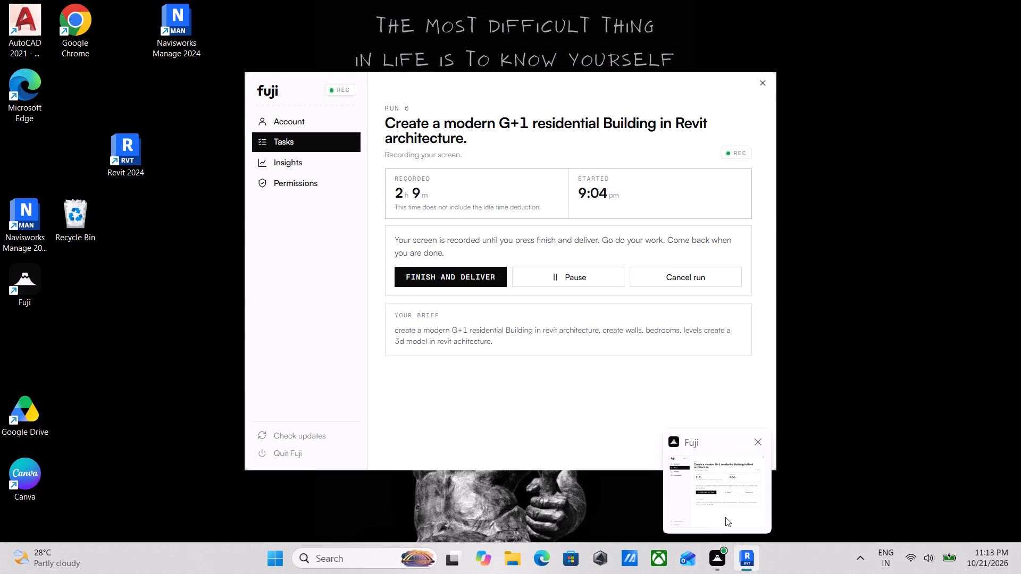
{"action": "scroll", "coordinate": [578, 340], "scroll_direction": "up", "scroll_amount": 5}
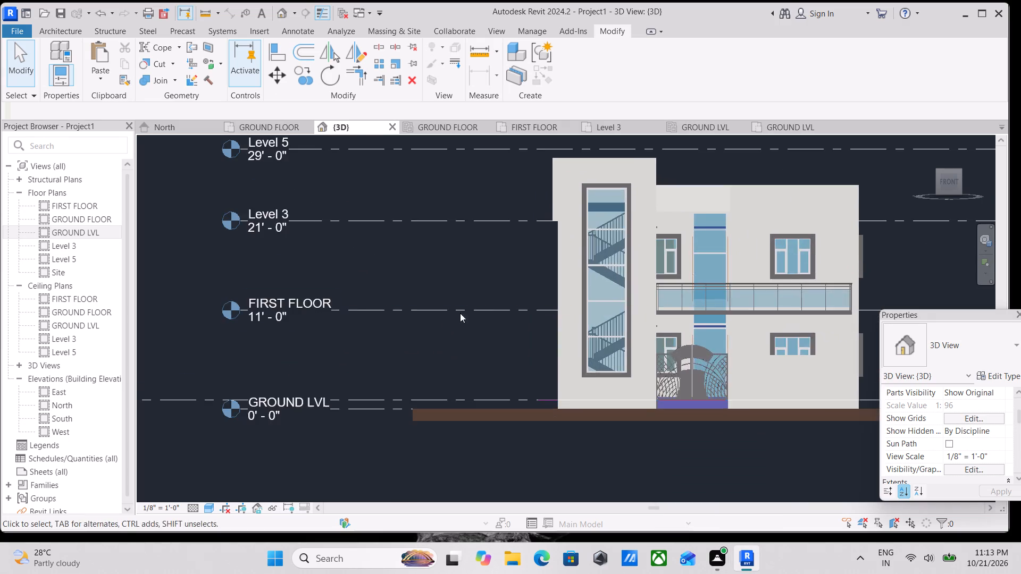
{"action": "middle_click_drag", "start_coordinate": [498, 303], "coordinate": [456, 370]}
{"action": "scroll", "coordinate": [516, 281], "scroll_direction": "up", "scroll_amount": 2}
{"action": "middle_click_drag", "start_coordinate": [598, 267], "coordinate": [592, 332]}
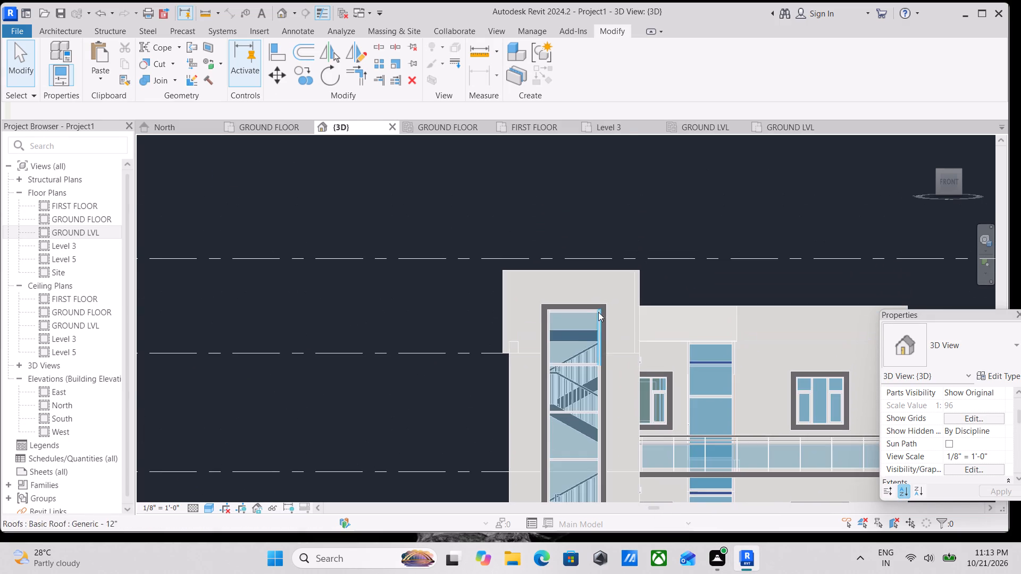
{"action": "scroll", "coordinate": [652, 246], "scroll_direction": "up", "scroll_amount": 1}
{"action": "middle_click_drag", "start_coordinate": [637, 276], "coordinate": [645, 333]}
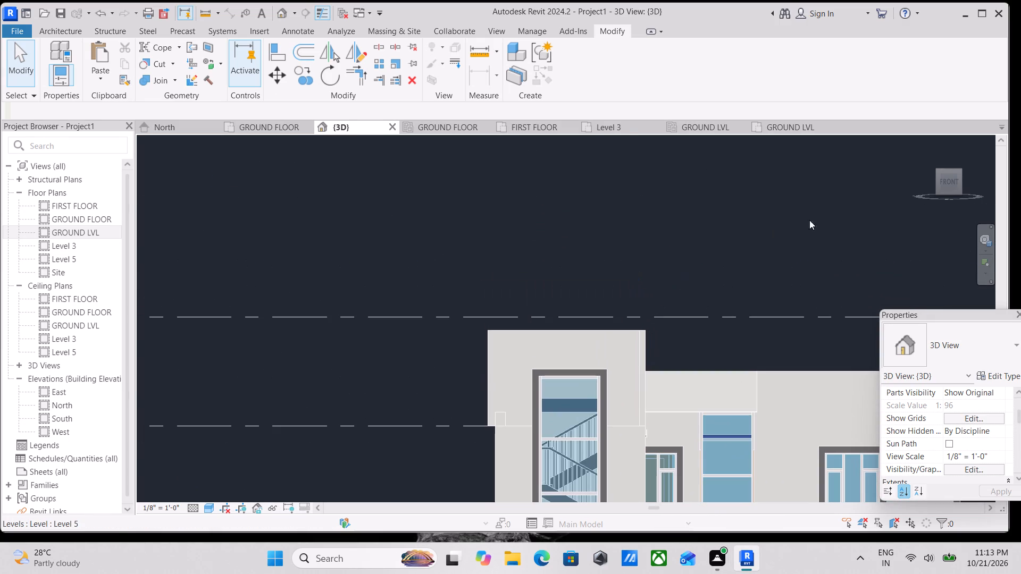
{"action": "left_click", "coordinate": [953, 171]}
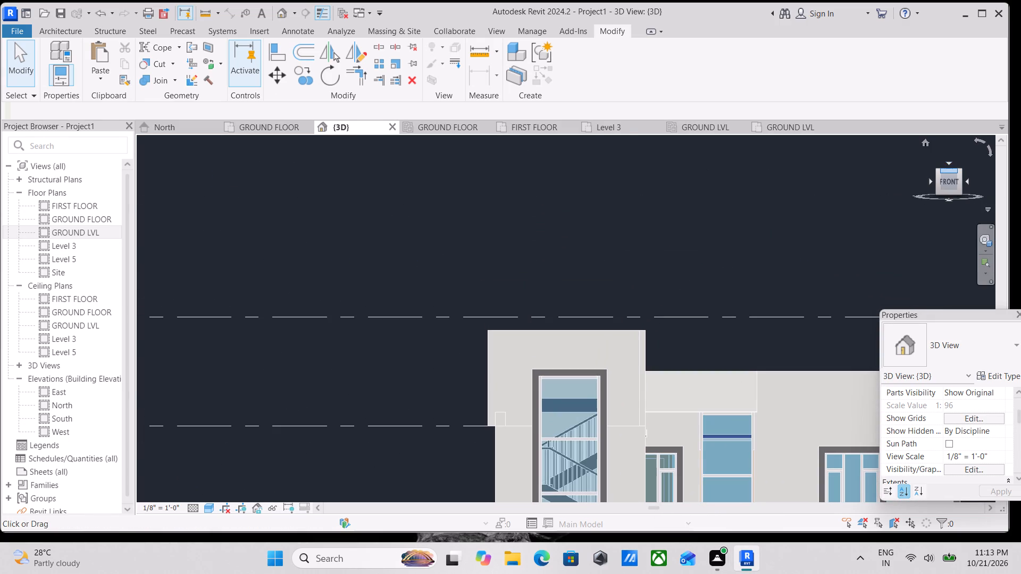
{"action": "left_click", "coordinate": [946, 175]}
{"action": "scroll", "coordinate": [395, 366], "scroll_direction": "up", "scroll_amount": 1}
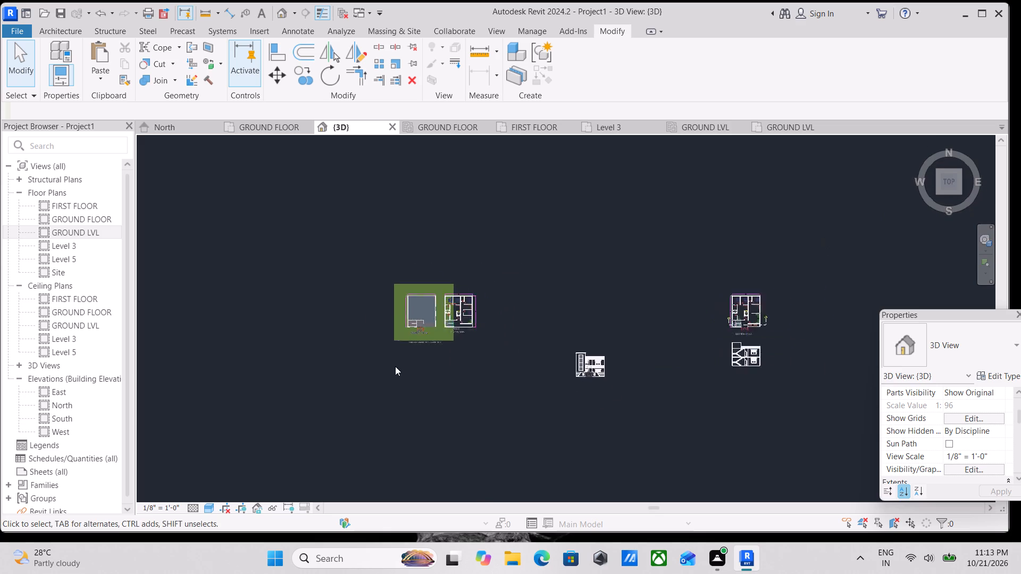
{"action": "scroll", "coordinate": [395, 366], "scroll_direction": "up", "scroll_amount": 11}
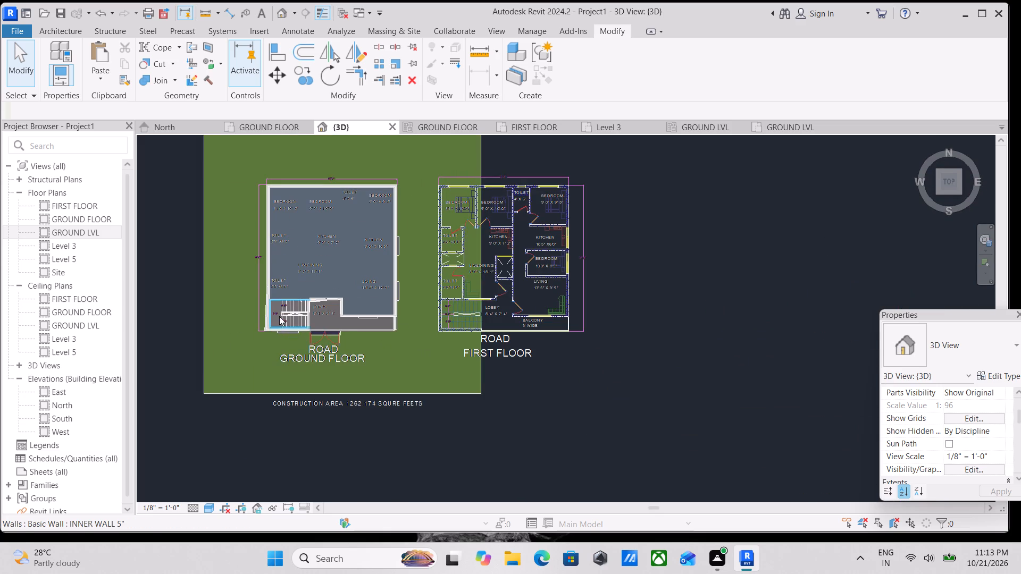
{"action": "scroll", "coordinate": [279, 316], "scroll_direction": "up", "scroll_amount": 2}
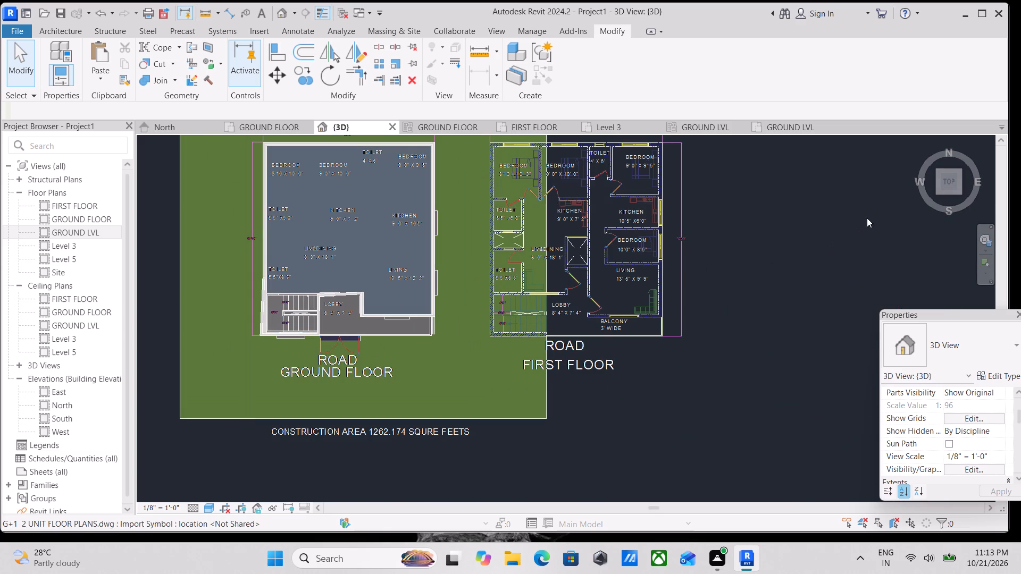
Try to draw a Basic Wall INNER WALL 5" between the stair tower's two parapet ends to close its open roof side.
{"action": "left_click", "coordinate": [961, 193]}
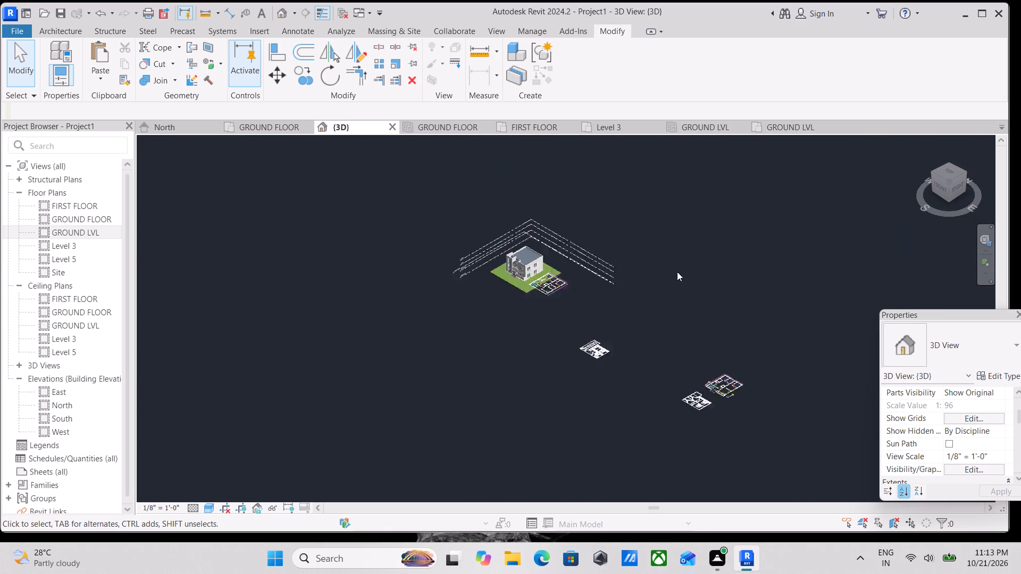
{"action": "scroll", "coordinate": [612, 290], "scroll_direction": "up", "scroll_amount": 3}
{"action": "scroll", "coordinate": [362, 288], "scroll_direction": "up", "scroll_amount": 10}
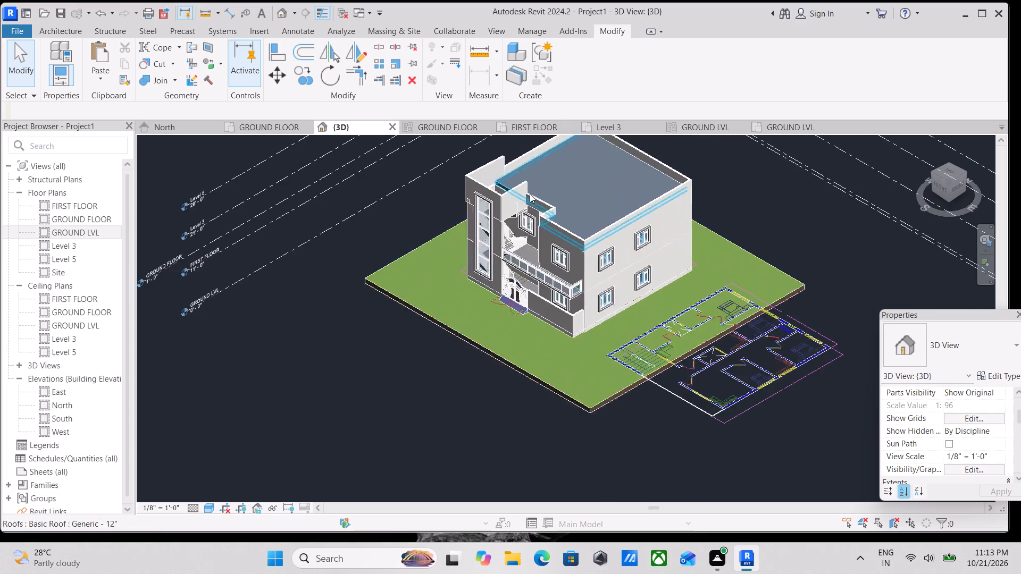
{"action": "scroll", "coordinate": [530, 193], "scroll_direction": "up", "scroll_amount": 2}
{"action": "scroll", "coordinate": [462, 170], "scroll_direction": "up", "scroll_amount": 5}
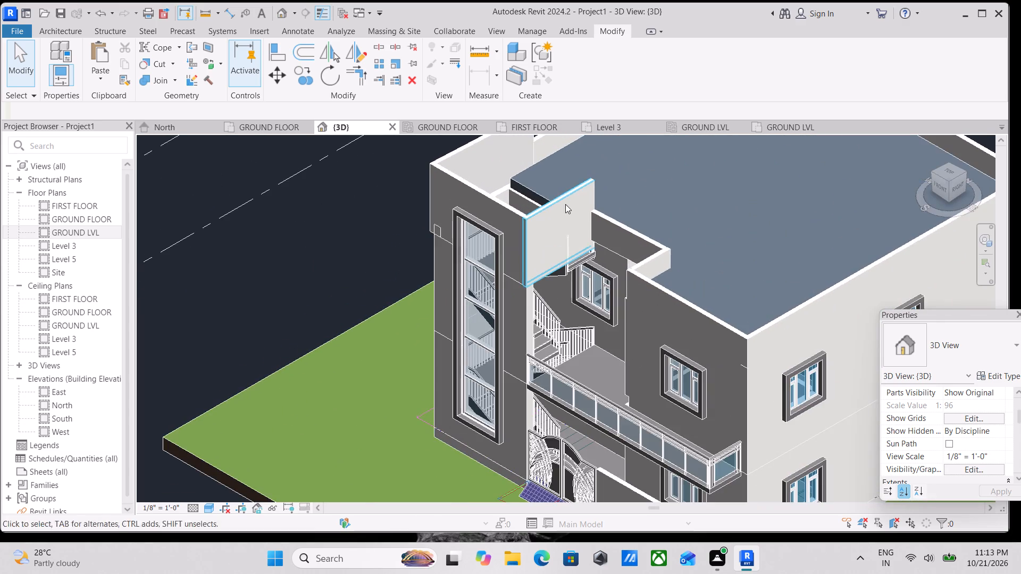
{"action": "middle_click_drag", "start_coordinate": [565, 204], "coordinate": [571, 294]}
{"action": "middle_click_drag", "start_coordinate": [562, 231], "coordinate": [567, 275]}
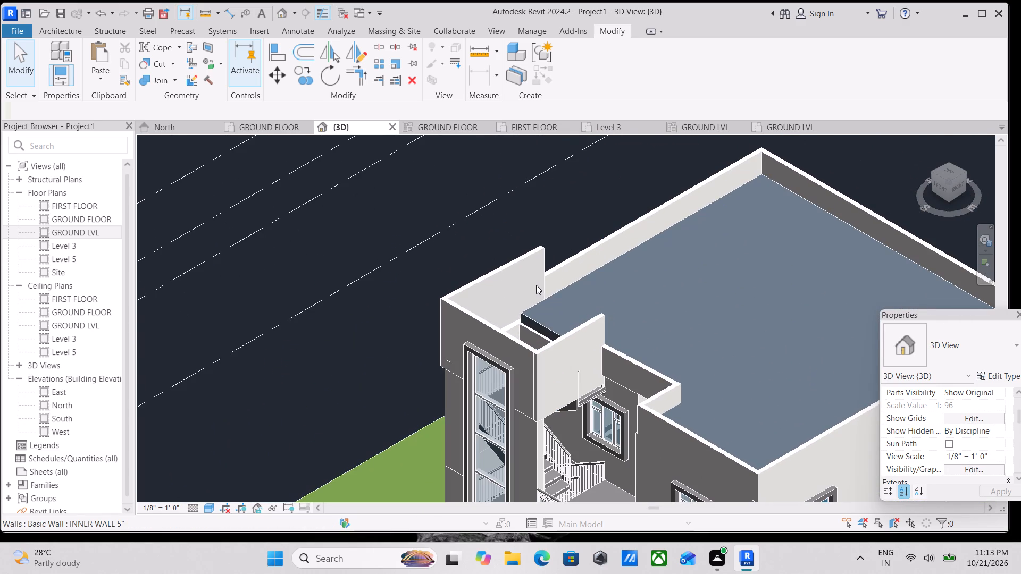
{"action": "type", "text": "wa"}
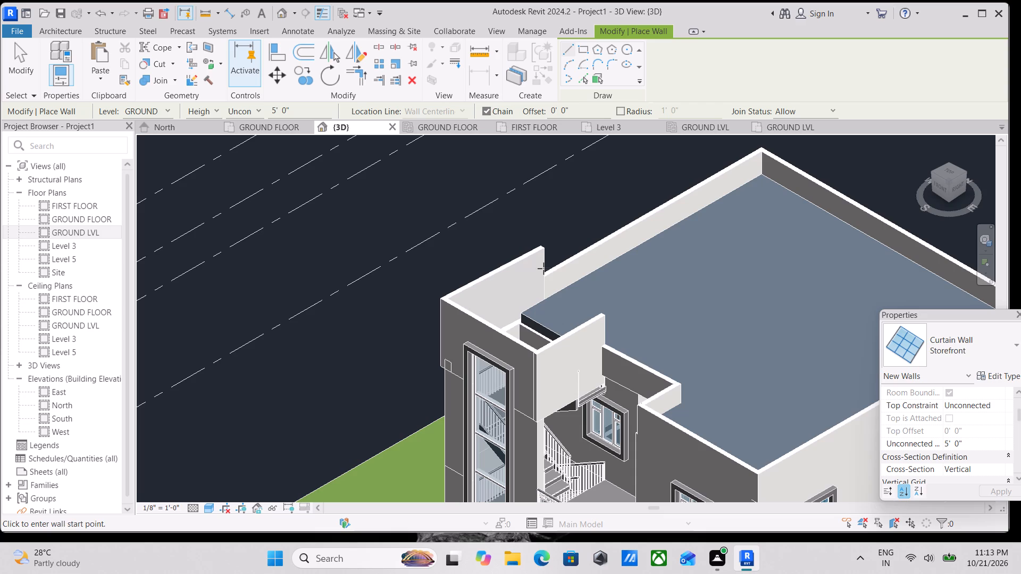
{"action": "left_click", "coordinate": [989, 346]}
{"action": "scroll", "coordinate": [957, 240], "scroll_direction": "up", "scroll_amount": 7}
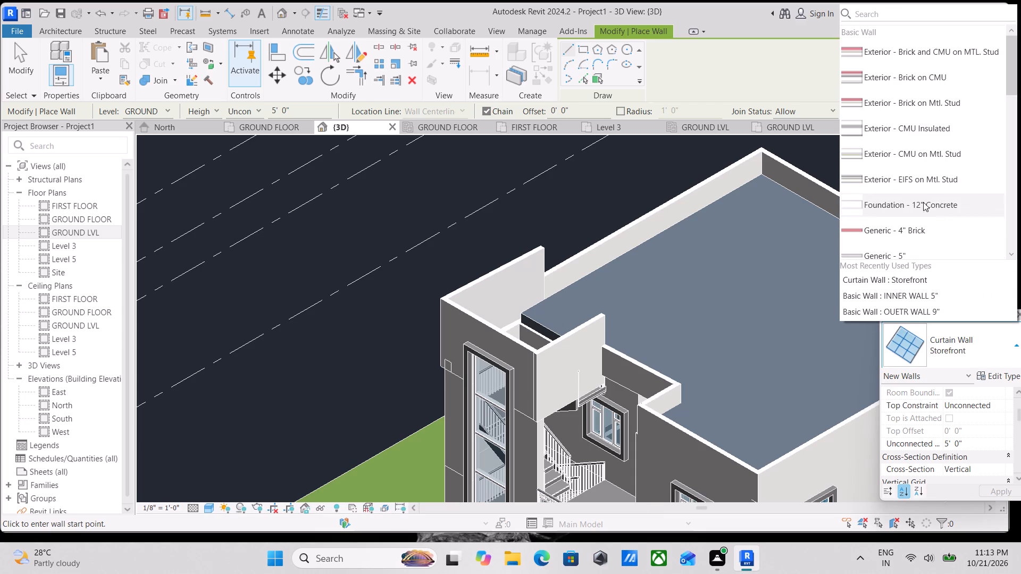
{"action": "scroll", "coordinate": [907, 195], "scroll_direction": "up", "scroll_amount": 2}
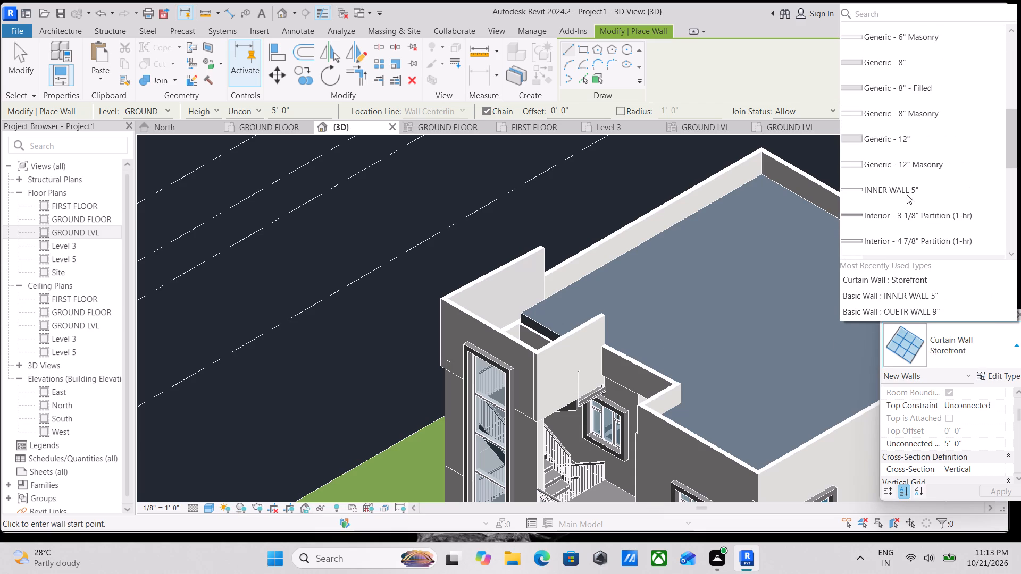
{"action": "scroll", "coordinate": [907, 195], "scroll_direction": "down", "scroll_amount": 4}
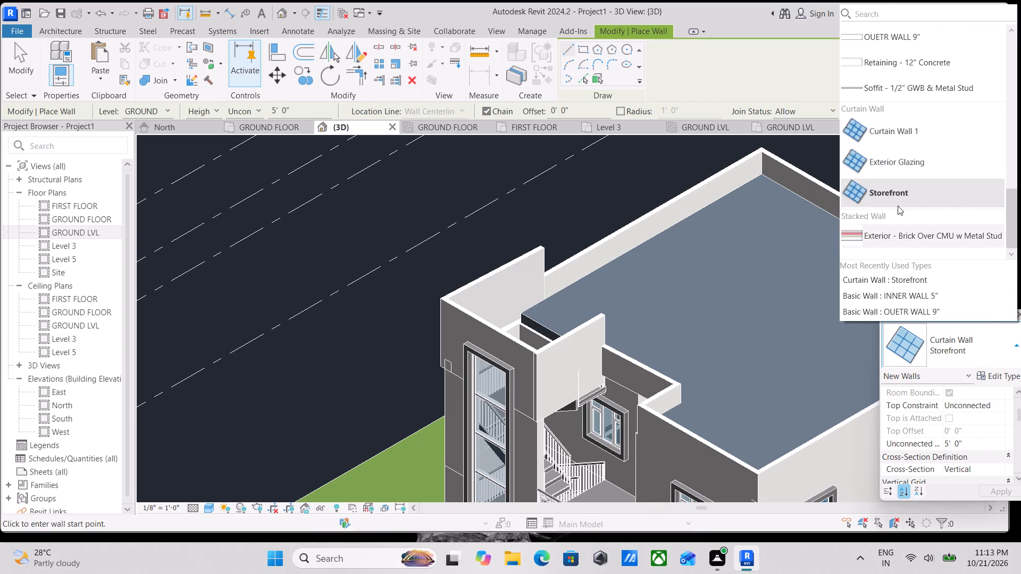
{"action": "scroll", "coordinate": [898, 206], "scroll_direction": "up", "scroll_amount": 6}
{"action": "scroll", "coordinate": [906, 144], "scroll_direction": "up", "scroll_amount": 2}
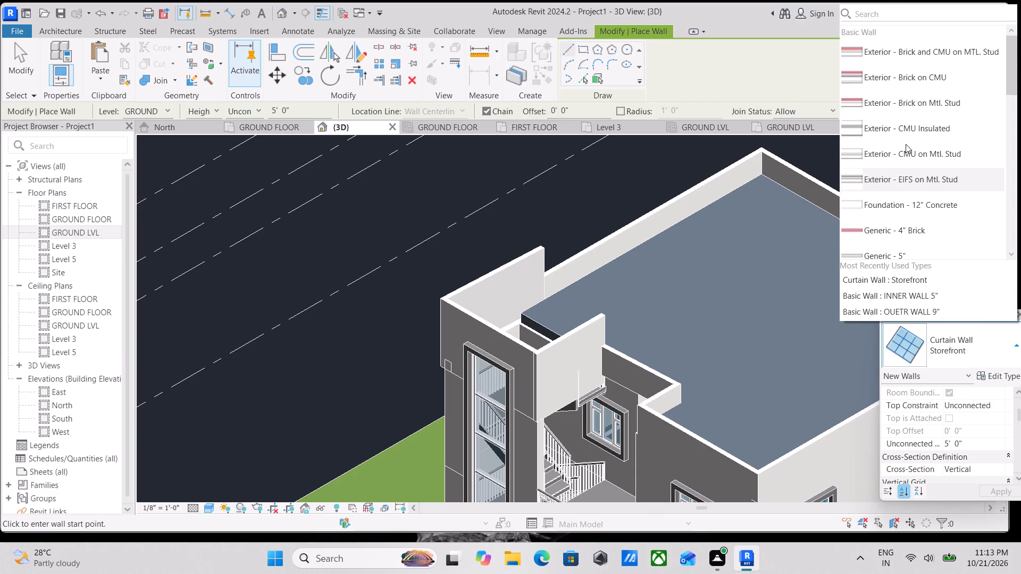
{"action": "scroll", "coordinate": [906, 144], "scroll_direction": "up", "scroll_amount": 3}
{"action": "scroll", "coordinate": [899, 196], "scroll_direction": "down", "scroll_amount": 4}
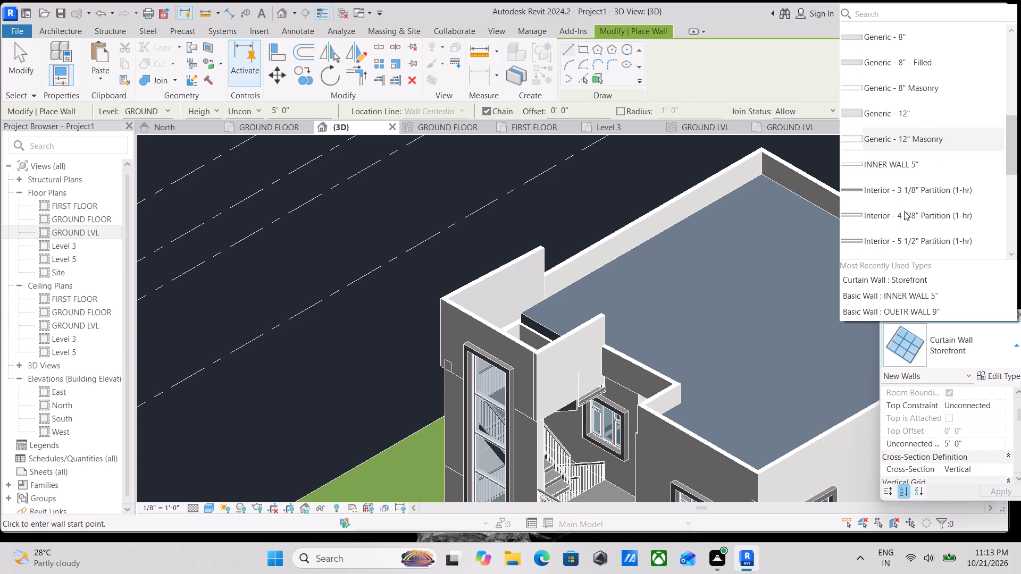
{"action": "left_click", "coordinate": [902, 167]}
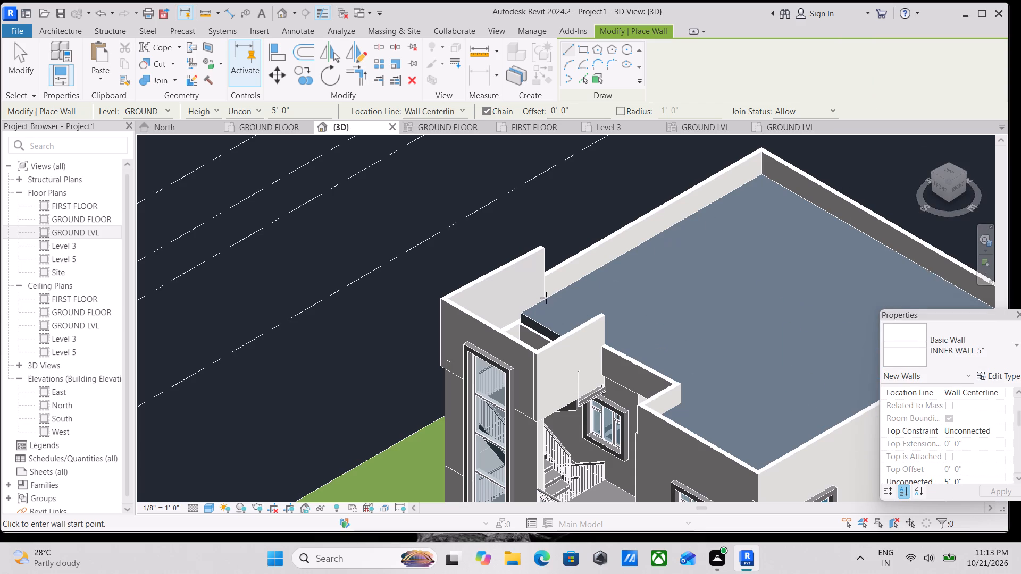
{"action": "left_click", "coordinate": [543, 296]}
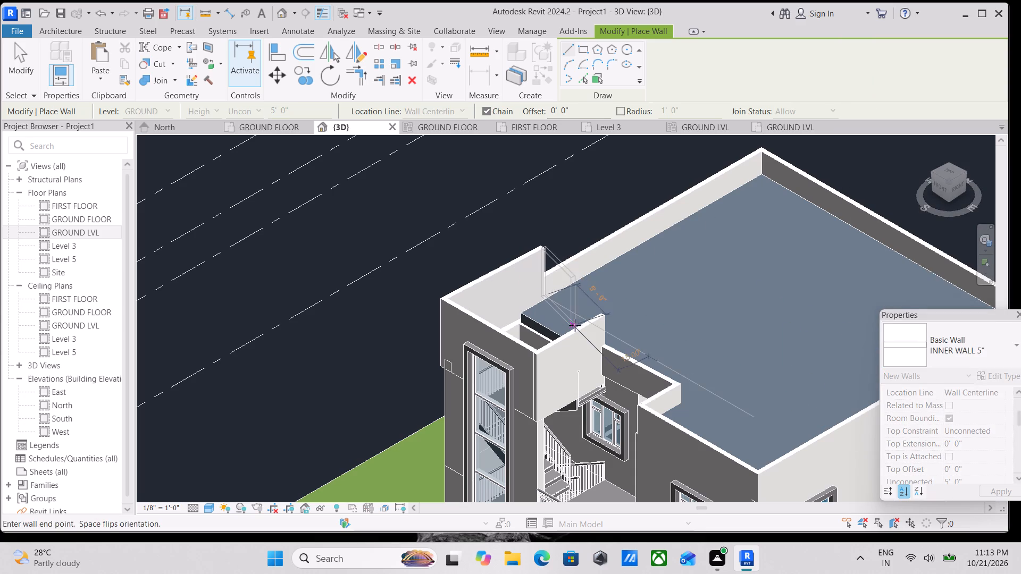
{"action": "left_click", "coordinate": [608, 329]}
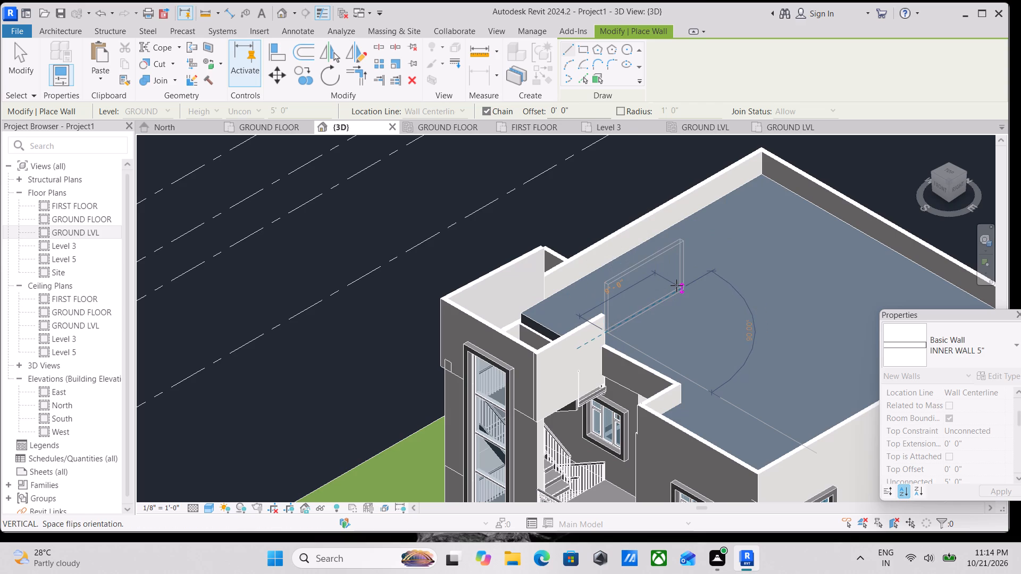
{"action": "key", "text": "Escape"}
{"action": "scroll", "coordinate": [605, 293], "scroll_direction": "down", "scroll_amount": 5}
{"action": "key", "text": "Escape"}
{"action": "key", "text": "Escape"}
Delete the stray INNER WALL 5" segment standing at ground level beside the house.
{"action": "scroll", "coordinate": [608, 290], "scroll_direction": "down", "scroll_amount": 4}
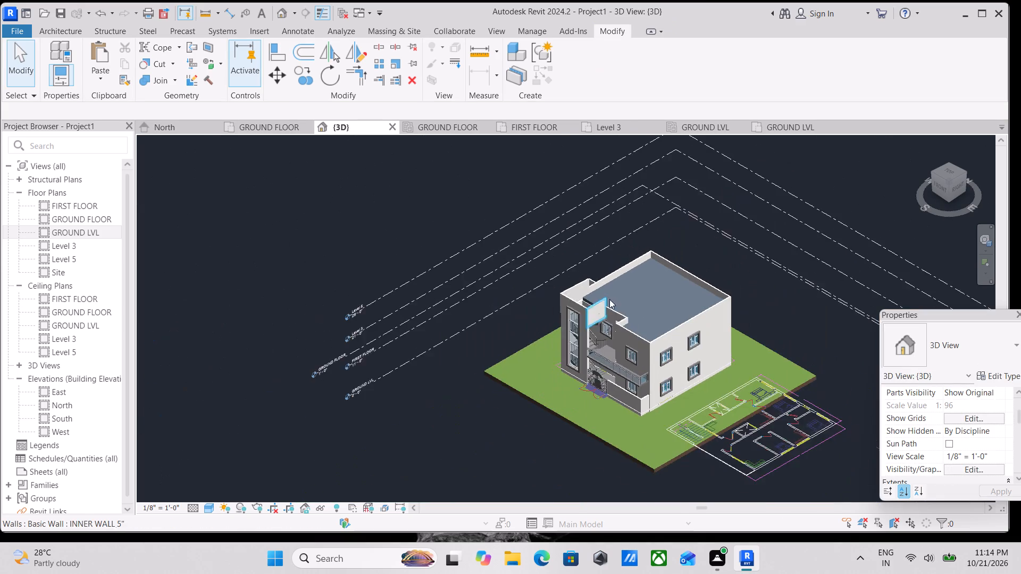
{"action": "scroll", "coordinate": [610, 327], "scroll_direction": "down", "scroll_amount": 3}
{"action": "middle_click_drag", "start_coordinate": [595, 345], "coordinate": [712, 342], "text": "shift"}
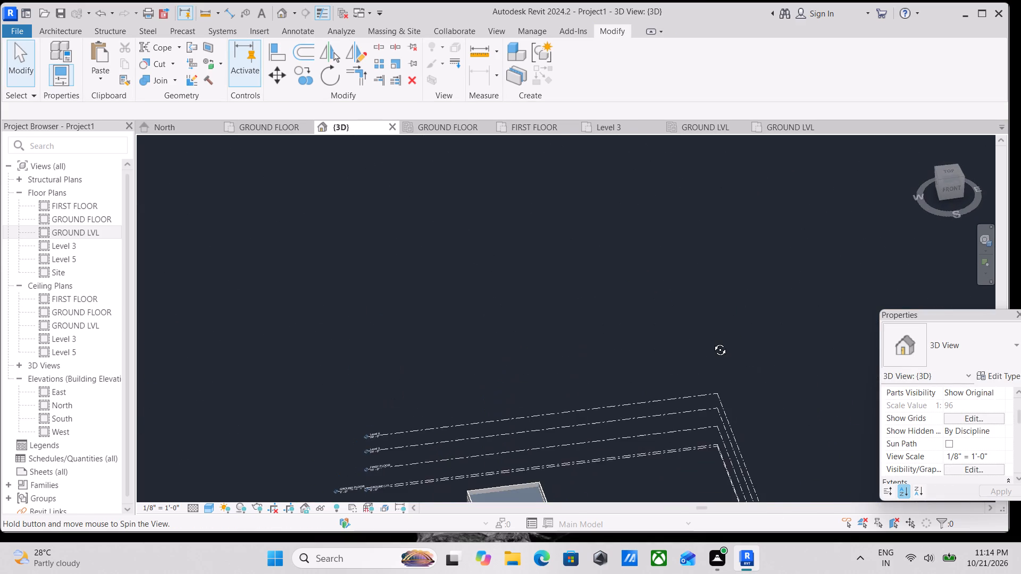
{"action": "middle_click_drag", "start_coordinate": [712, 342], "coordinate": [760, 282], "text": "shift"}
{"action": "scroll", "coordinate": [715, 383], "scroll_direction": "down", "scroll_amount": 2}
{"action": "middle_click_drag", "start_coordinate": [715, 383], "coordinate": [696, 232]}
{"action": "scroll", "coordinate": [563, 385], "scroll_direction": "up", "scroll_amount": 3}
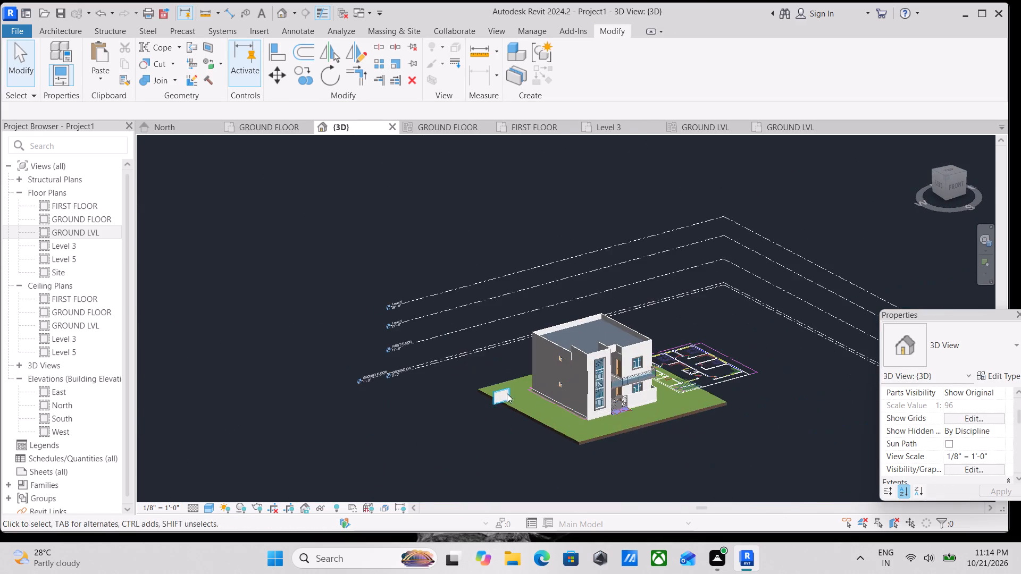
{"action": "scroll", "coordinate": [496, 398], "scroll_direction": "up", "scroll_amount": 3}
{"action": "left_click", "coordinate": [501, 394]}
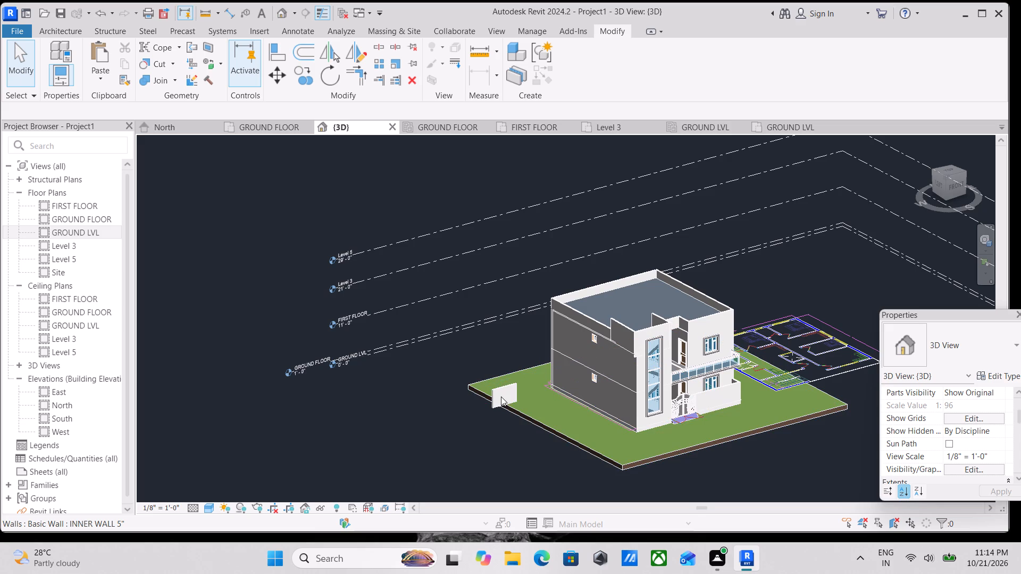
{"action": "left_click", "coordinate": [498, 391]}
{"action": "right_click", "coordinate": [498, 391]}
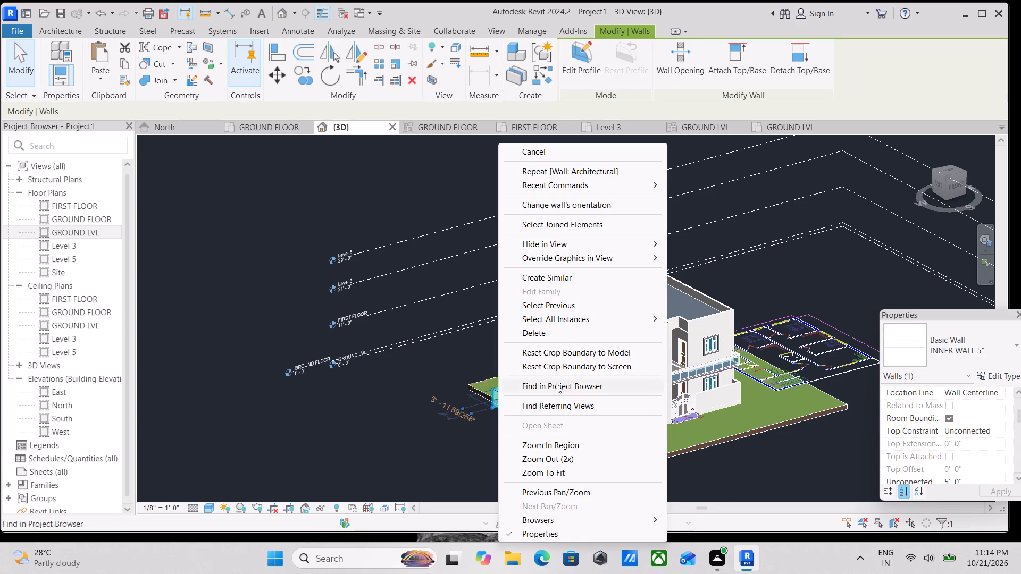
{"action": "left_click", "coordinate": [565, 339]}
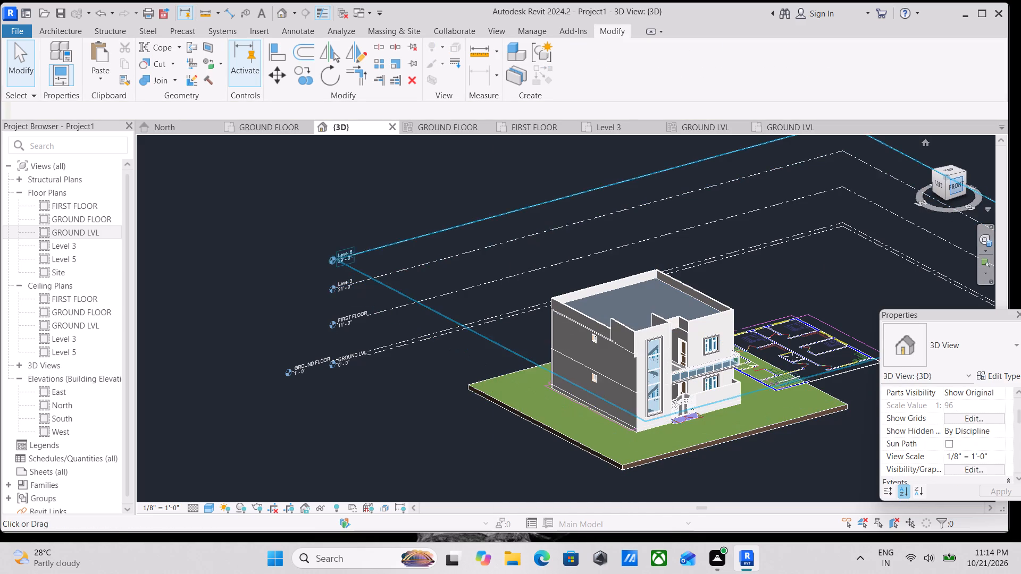
Examine the front elevation straight on, closing in on the balcony, entrance gate and front windows.
{"action": "left_click", "coordinate": [955, 187]}
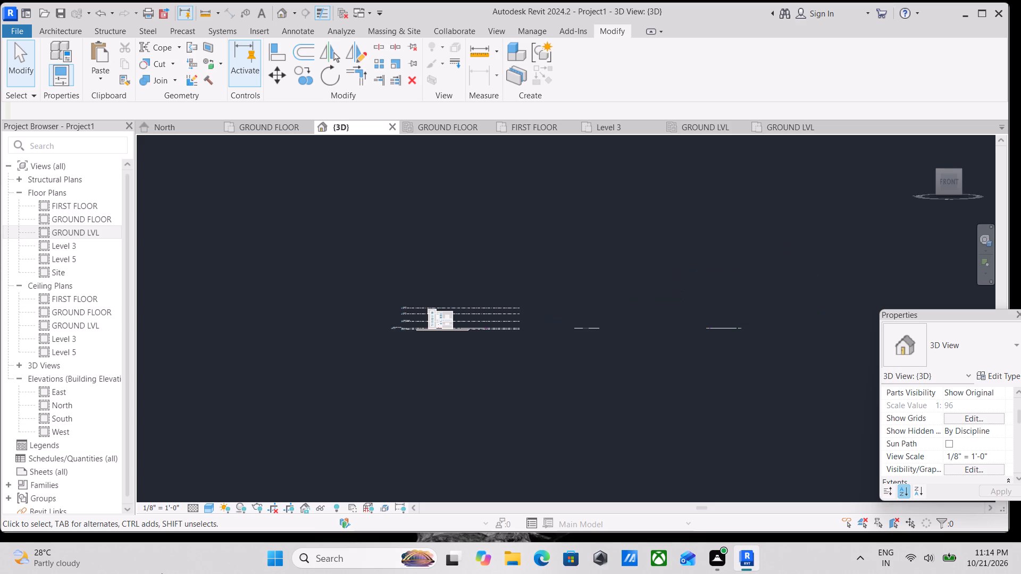
{"action": "scroll", "coordinate": [297, 507], "scroll_direction": "up", "scroll_amount": 1}
{"action": "scroll", "coordinate": [359, 352], "scroll_direction": "up", "scroll_amount": 11}
{"action": "scroll", "coordinate": [424, 313], "scroll_direction": "up", "scroll_amount": 3}
{"action": "middle_click_drag", "start_coordinate": [509, 330], "coordinate": [512, 337]}
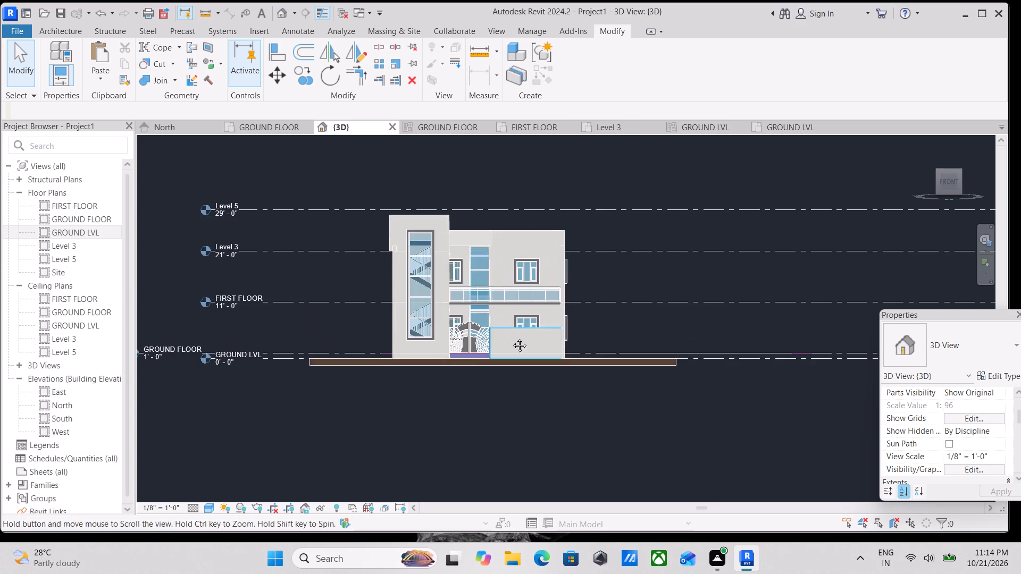
{"action": "middle_click_drag", "start_coordinate": [512, 337], "coordinate": [508, 350]}
{"action": "scroll", "coordinate": [525, 366], "scroll_direction": "up", "scroll_amount": 3}
{"action": "middle_click_drag", "start_coordinate": [542, 362], "coordinate": [563, 387]}
{"action": "scroll", "coordinate": [563, 392], "scroll_direction": "up", "scroll_amount": 3}
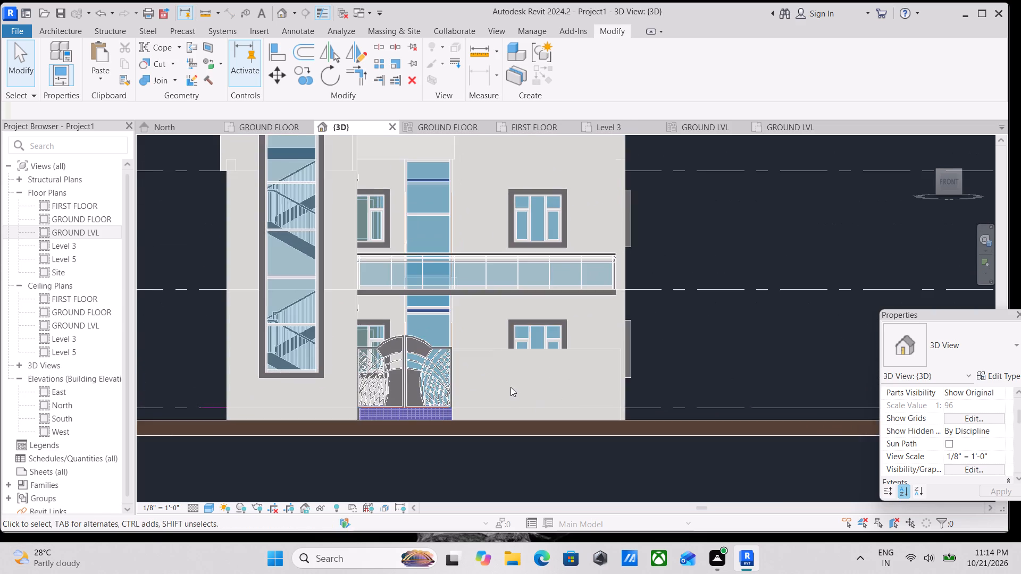
{"action": "middle_click_drag", "start_coordinate": [510, 387], "coordinate": [514, 404]}
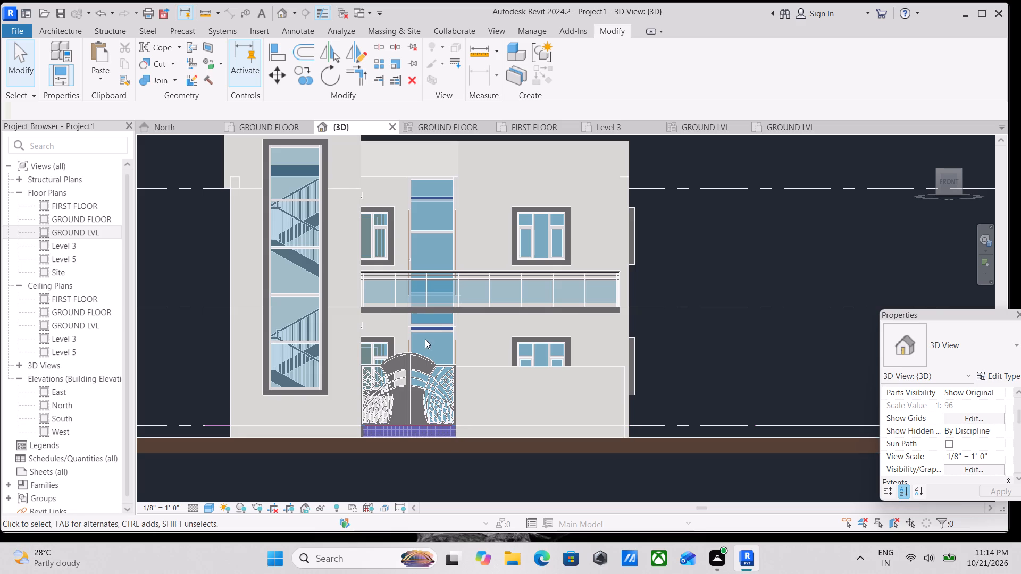
{"action": "scroll", "coordinate": [591, 344], "scroll_direction": "up", "scroll_amount": 3}
{"action": "middle_click_drag", "start_coordinate": [596, 350], "coordinate": [589, 366]}
{"action": "middle_click", "coordinate": [588, 365]}
{"action": "middle_click_drag", "start_coordinate": [622, 296], "coordinate": [590, 317]}
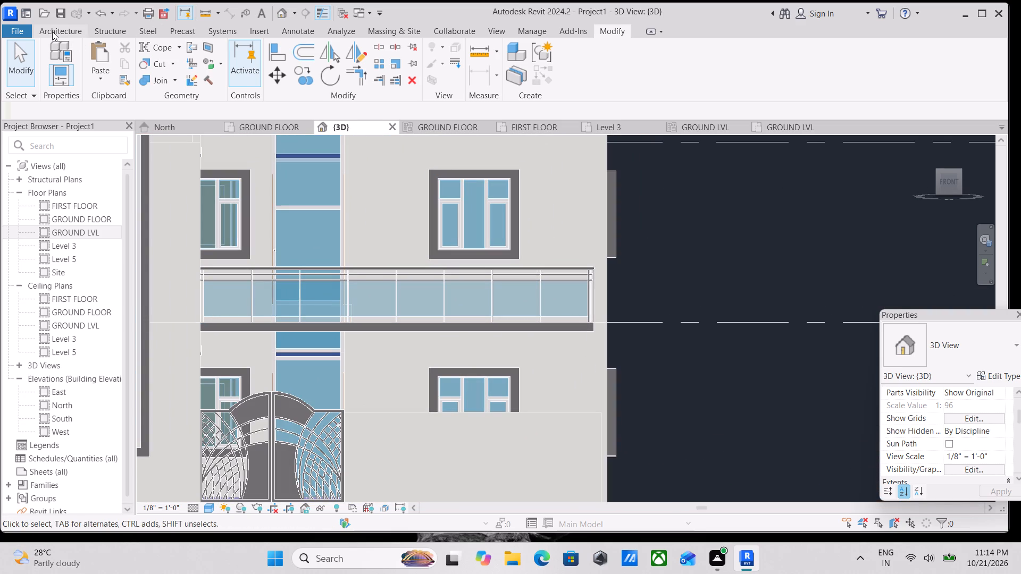
Place a horizontal wall reveal on the front wall just below the balcony slab, about 8' 6" above the GROUND FLOOR level.
{"action": "type", "text": "wa"}
{"action": "left_click", "coordinate": [46, 27]}
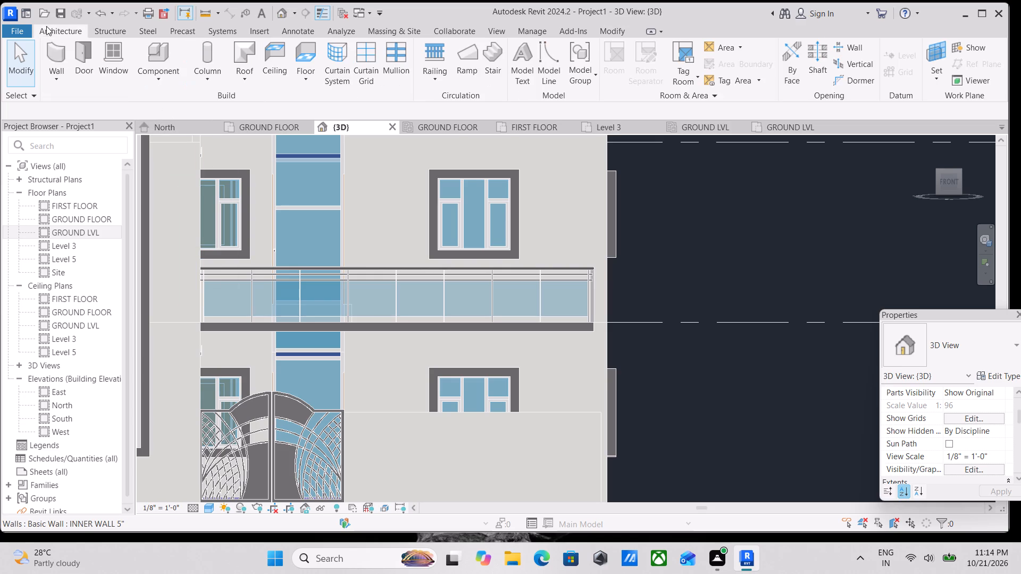
{"action": "left_click", "coordinate": [66, 71]}
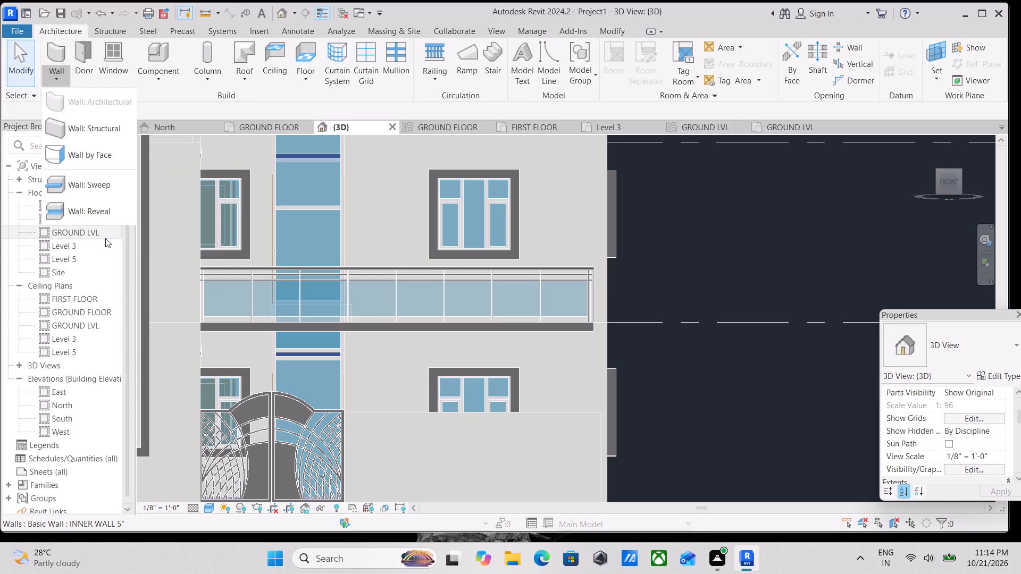
{"action": "left_click", "coordinate": [103, 217]}
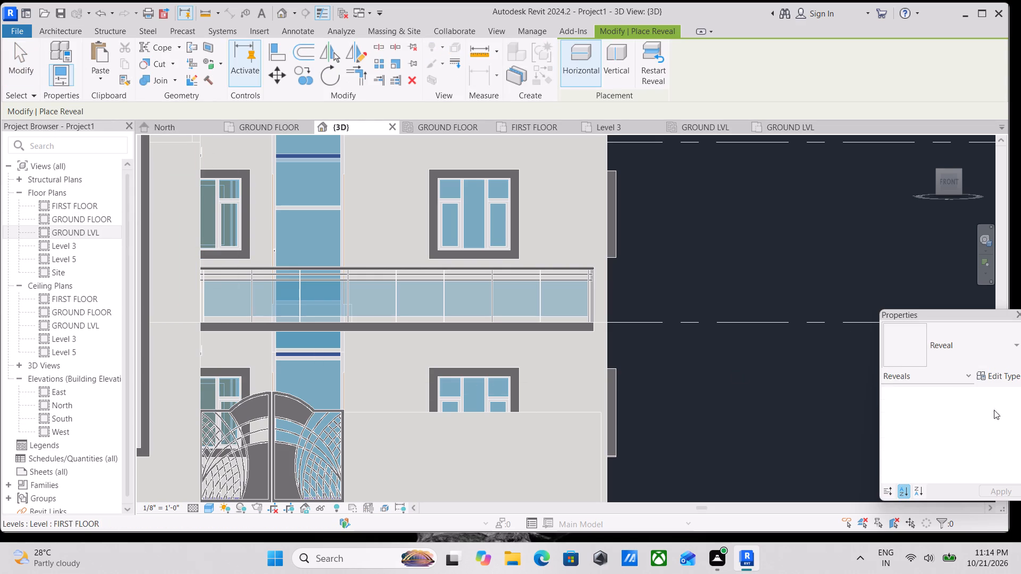
{"action": "left_click", "coordinate": [977, 349]}
{"action": "left_click", "coordinate": [977, 349]}
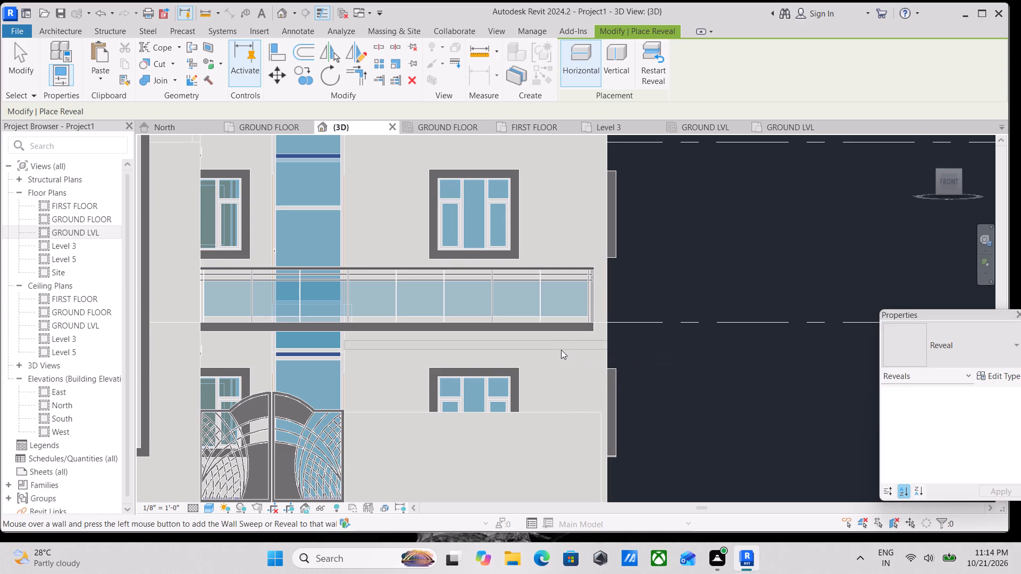
{"action": "scroll", "coordinate": [561, 350], "scroll_direction": "up", "scroll_amount": 3}
{"action": "left_click", "coordinate": [561, 350]}
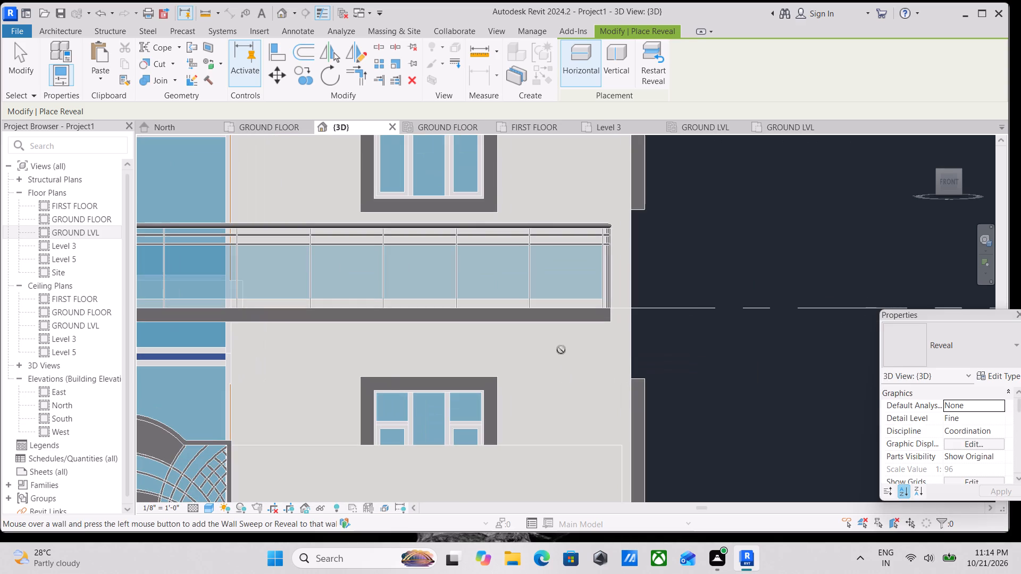
{"action": "scroll", "coordinate": [597, 352], "scroll_direction": "down", "scroll_amount": 2}
{"action": "middle_click_drag", "start_coordinate": [597, 353], "coordinate": [584, 376], "text": "shift"}
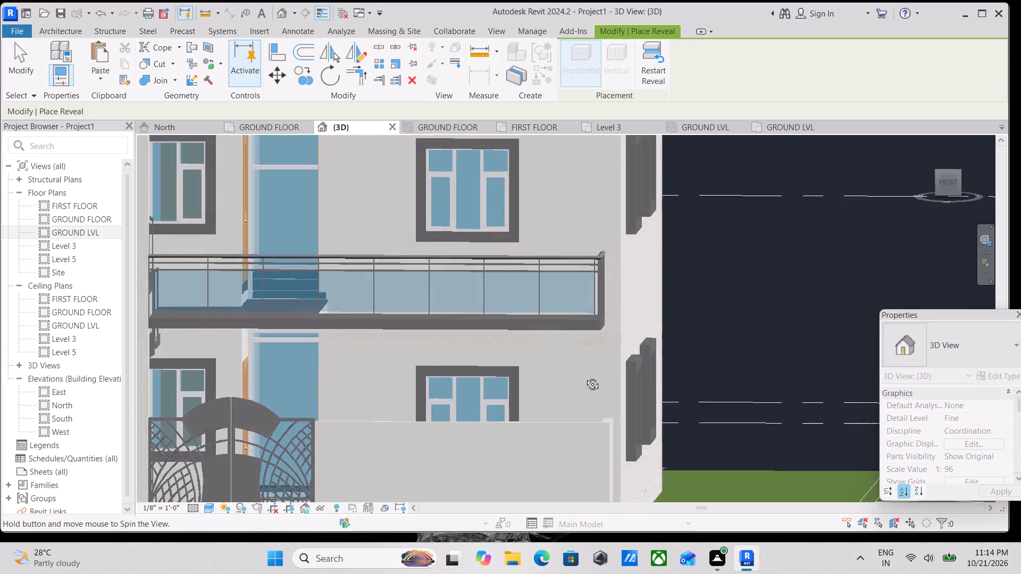
{"action": "middle_click_drag", "start_coordinate": [584, 376], "coordinate": [545, 404], "text": "shift"}
{"action": "scroll", "coordinate": [589, 318], "scroll_direction": "down", "scroll_amount": 1}
{"action": "middle_click_drag", "start_coordinate": [589, 321], "coordinate": [529, 486]}
{"action": "scroll", "coordinate": [789, 285], "scroll_direction": "up", "scroll_amount": 2}
{"action": "key", "text": "Escape"}
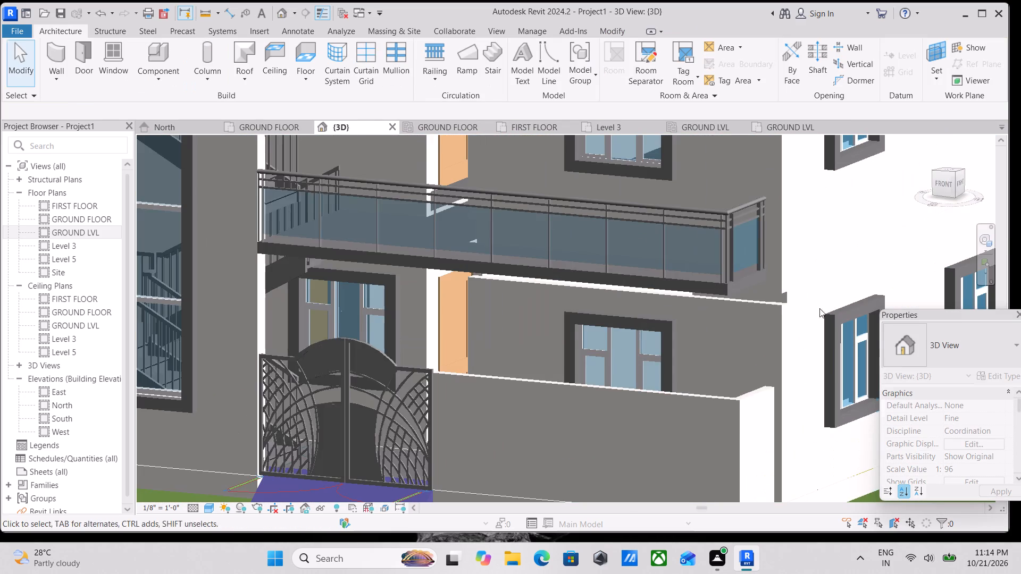
{"action": "key", "text": "Escape"}
Change the Reveal type's profile to C Shapes-Profile : C9X15 for the reveal below the balcony.
{"action": "left_click", "coordinate": [783, 304]}
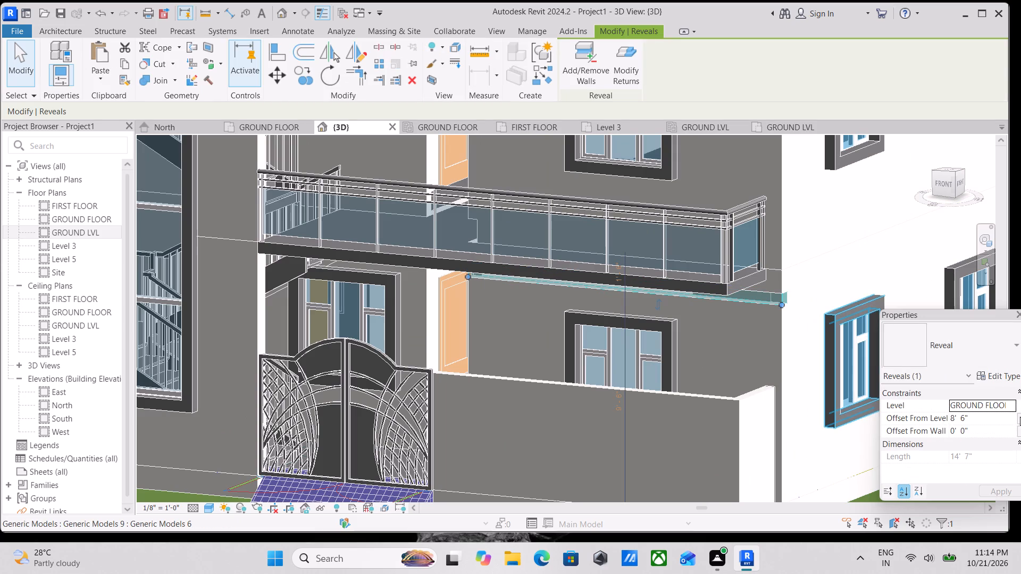
{"action": "left_click", "coordinate": [1002, 378]}
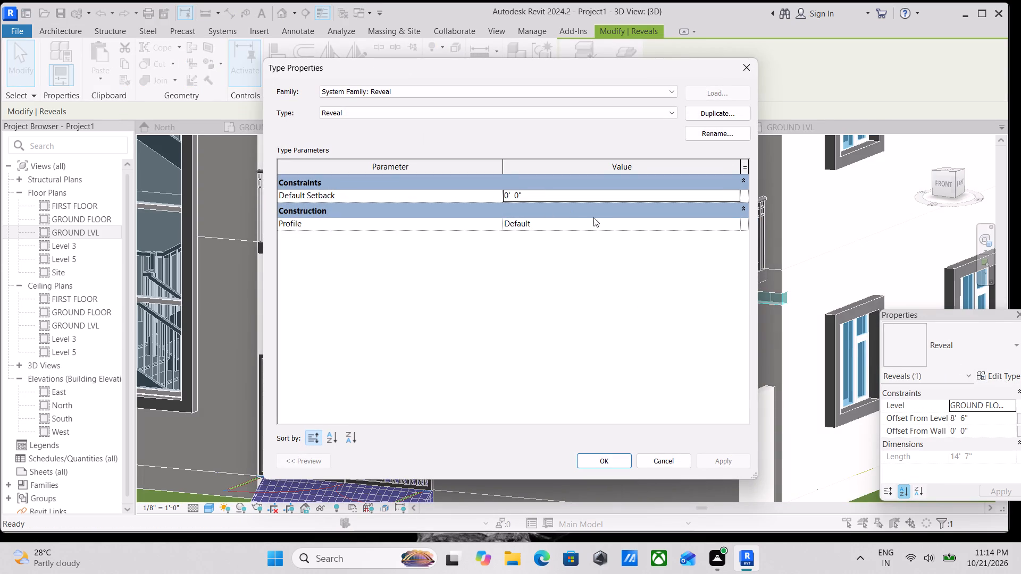
{"action": "left_click", "coordinate": [732, 227]}
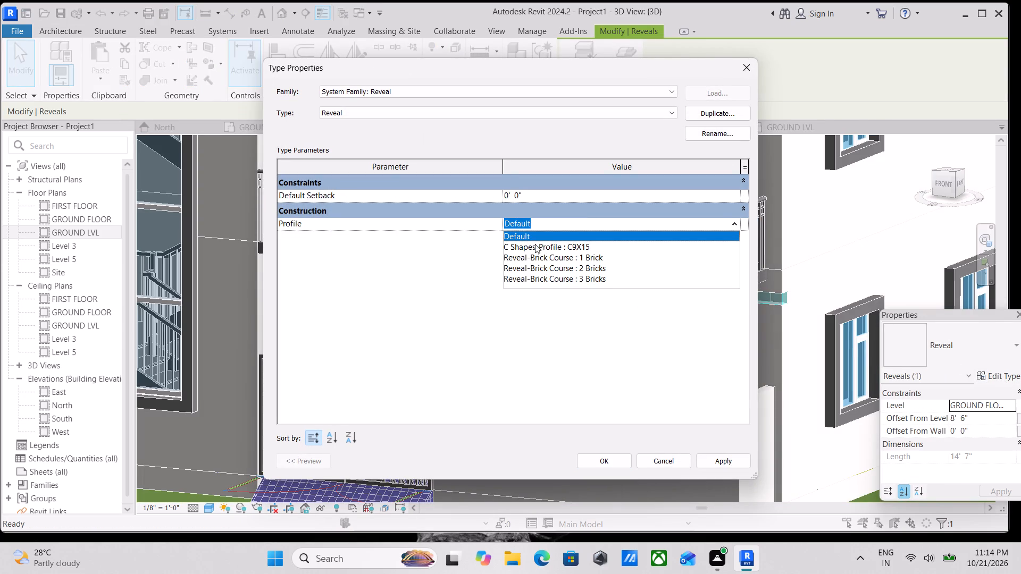
{"action": "left_click", "coordinate": [539, 247]}
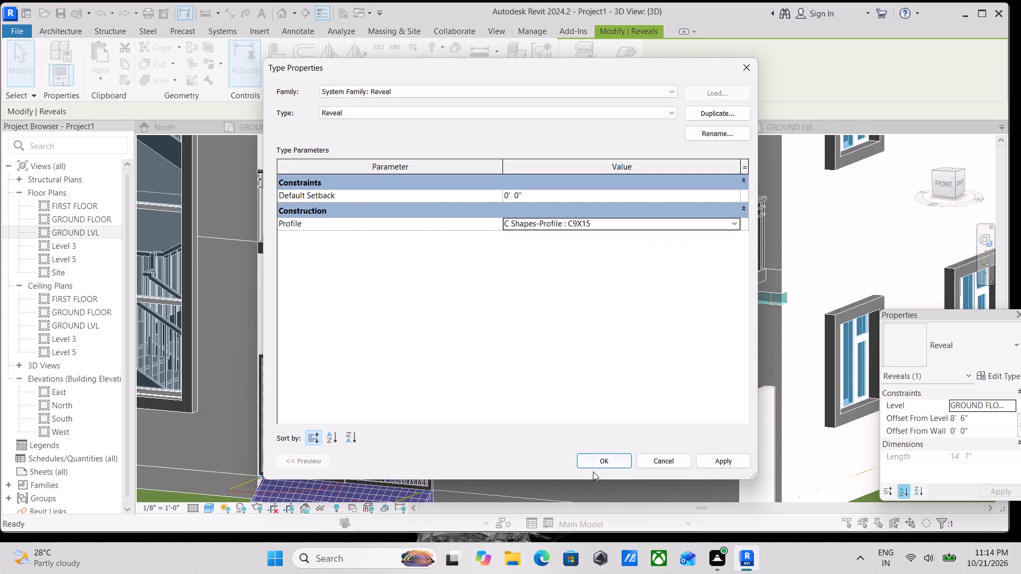
{"action": "left_click", "coordinate": [599, 465]}
{"action": "middle_click_drag", "start_coordinate": [765, 324], "coordinate": [749, 337]}
{"action": "key", "text": "Escape"}
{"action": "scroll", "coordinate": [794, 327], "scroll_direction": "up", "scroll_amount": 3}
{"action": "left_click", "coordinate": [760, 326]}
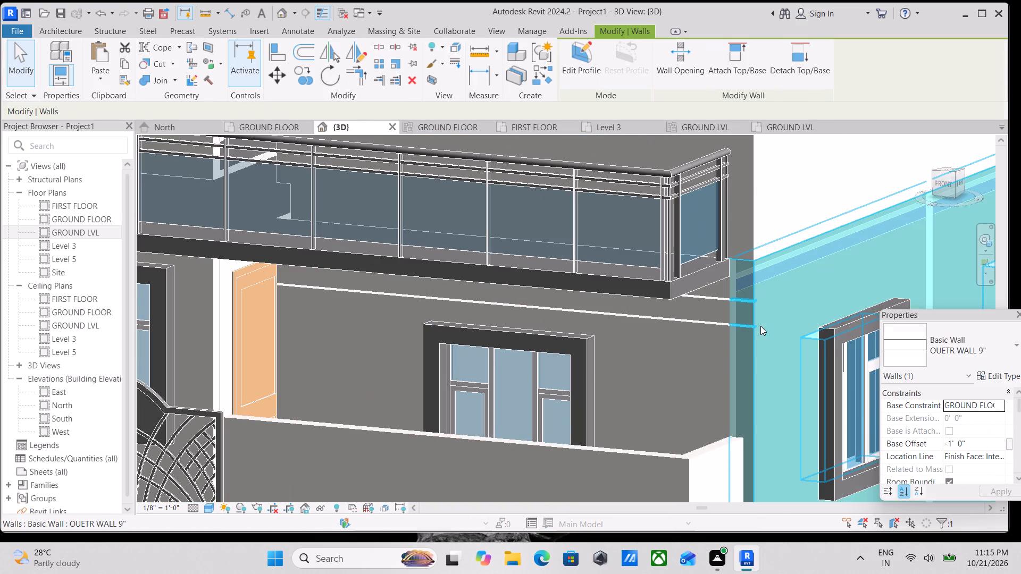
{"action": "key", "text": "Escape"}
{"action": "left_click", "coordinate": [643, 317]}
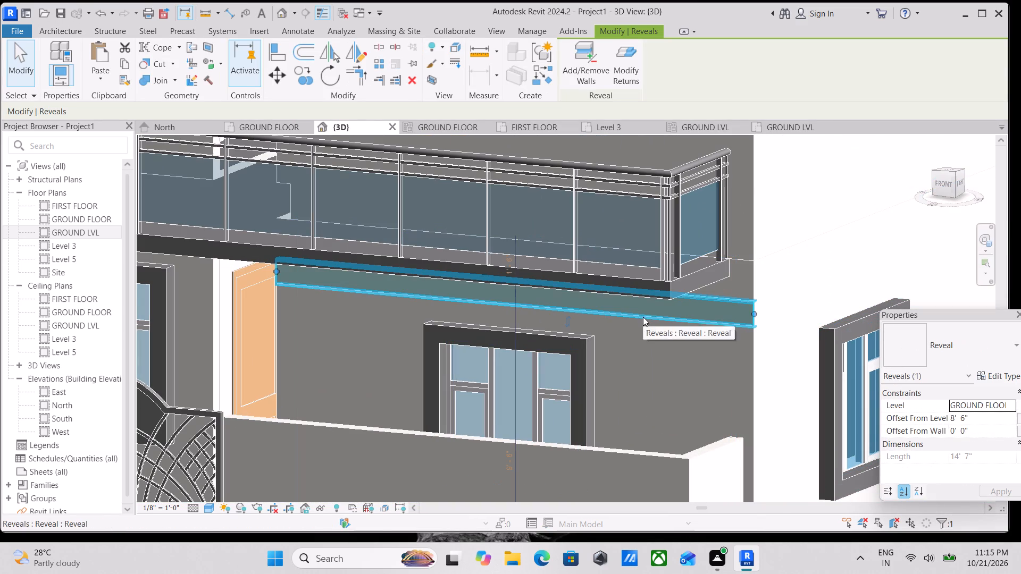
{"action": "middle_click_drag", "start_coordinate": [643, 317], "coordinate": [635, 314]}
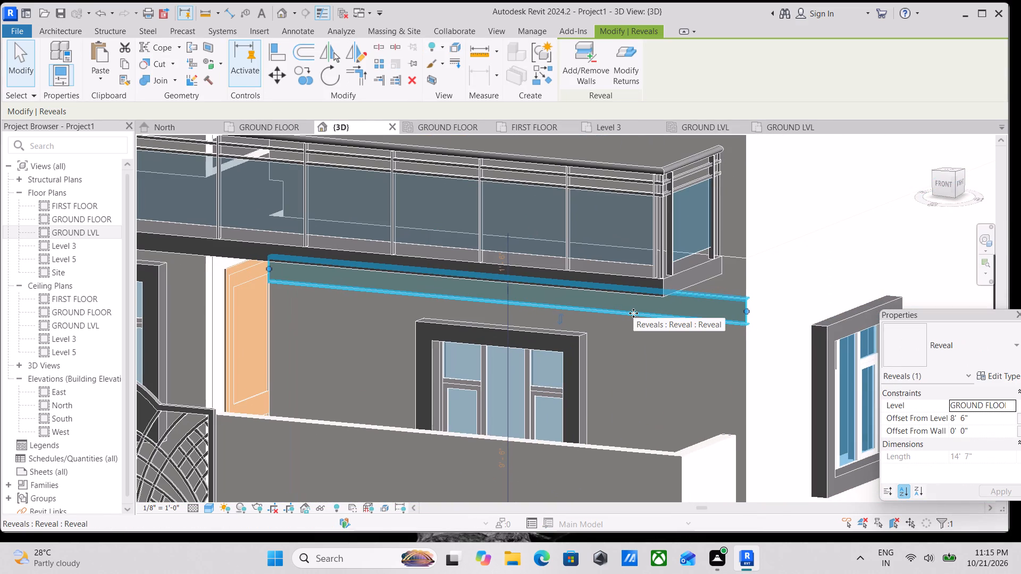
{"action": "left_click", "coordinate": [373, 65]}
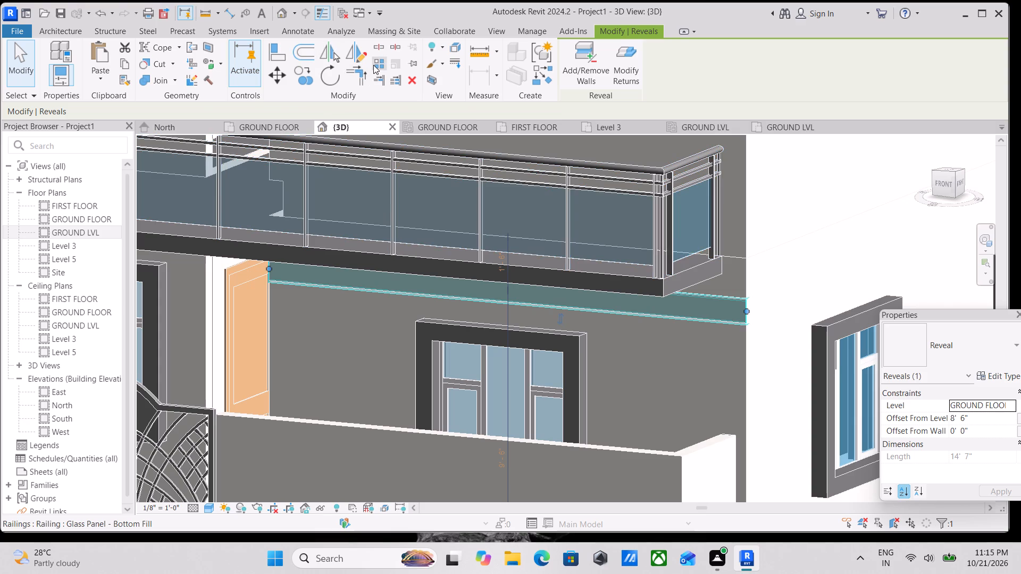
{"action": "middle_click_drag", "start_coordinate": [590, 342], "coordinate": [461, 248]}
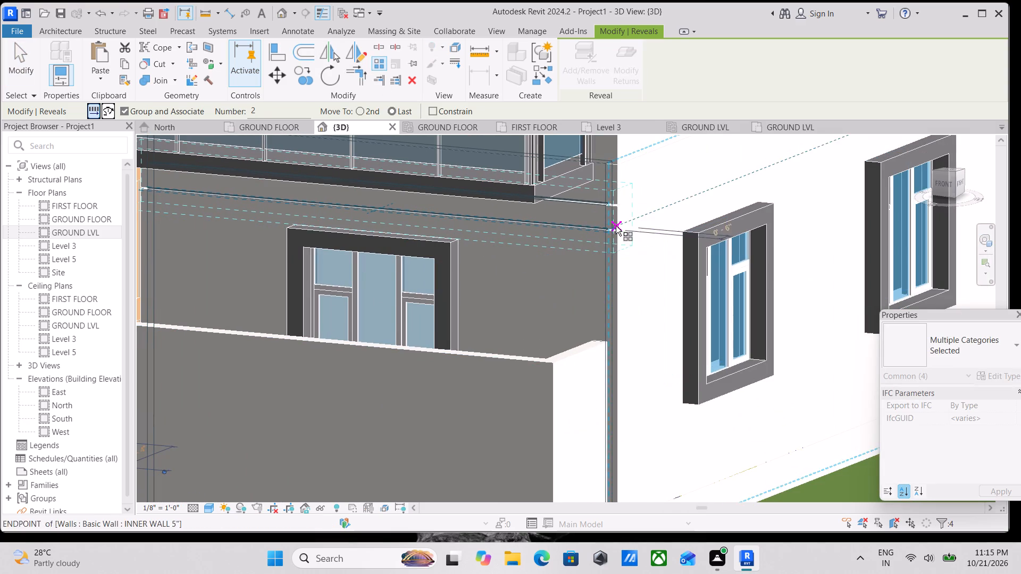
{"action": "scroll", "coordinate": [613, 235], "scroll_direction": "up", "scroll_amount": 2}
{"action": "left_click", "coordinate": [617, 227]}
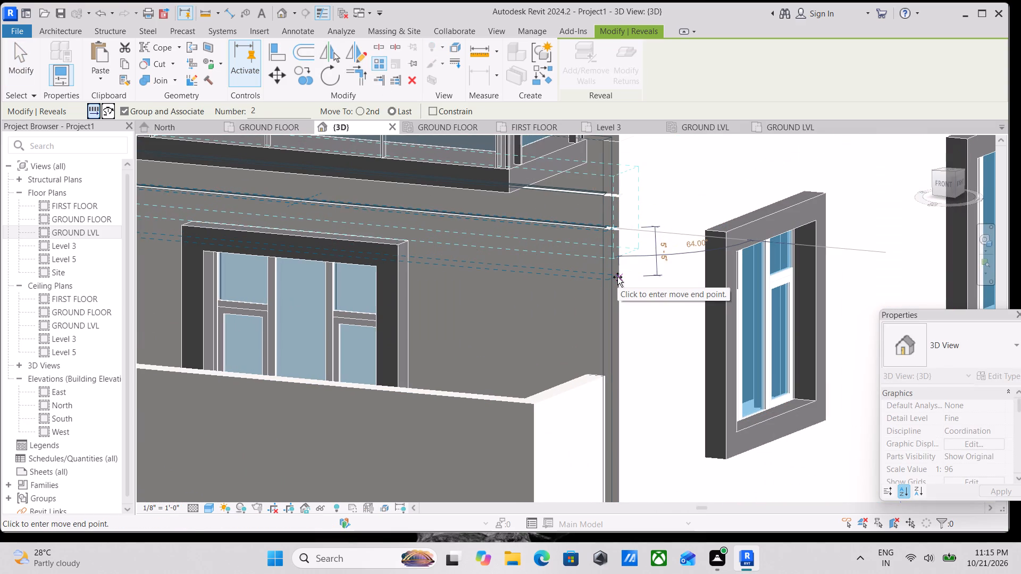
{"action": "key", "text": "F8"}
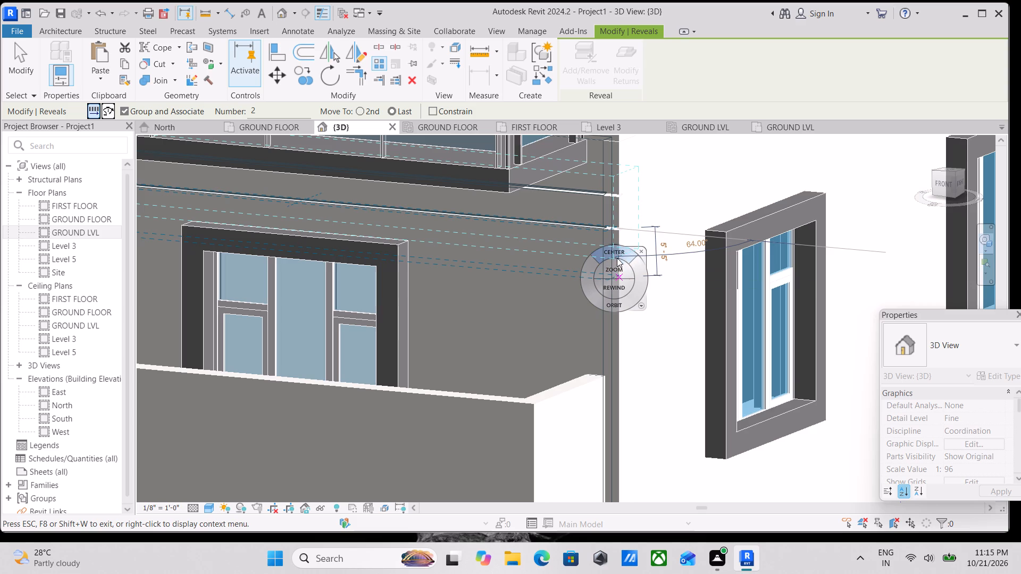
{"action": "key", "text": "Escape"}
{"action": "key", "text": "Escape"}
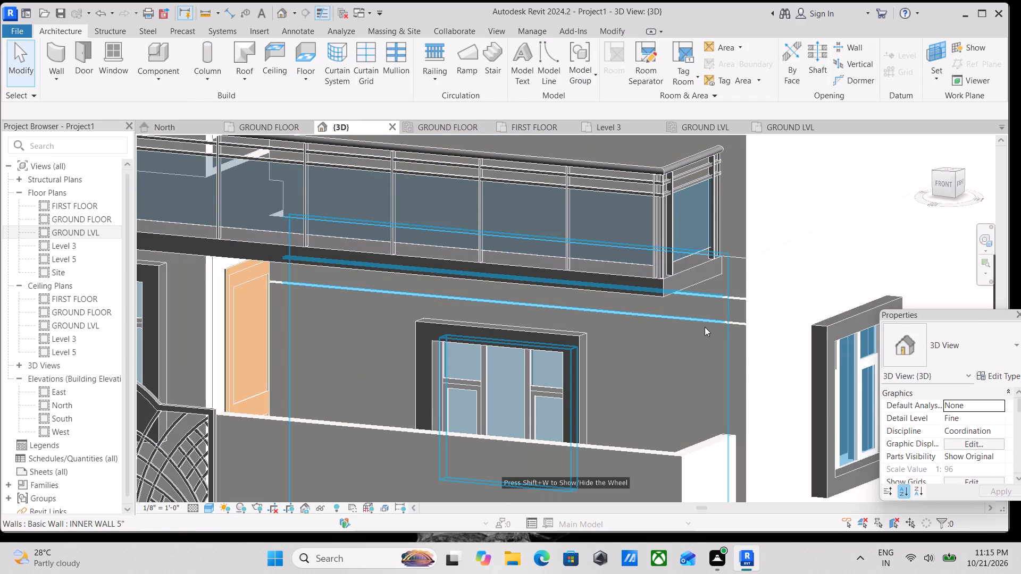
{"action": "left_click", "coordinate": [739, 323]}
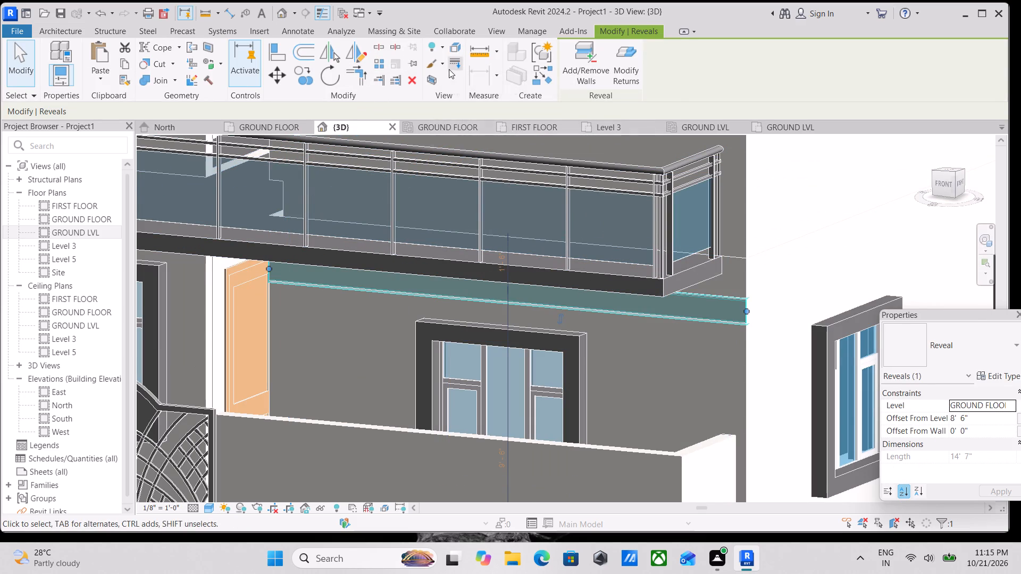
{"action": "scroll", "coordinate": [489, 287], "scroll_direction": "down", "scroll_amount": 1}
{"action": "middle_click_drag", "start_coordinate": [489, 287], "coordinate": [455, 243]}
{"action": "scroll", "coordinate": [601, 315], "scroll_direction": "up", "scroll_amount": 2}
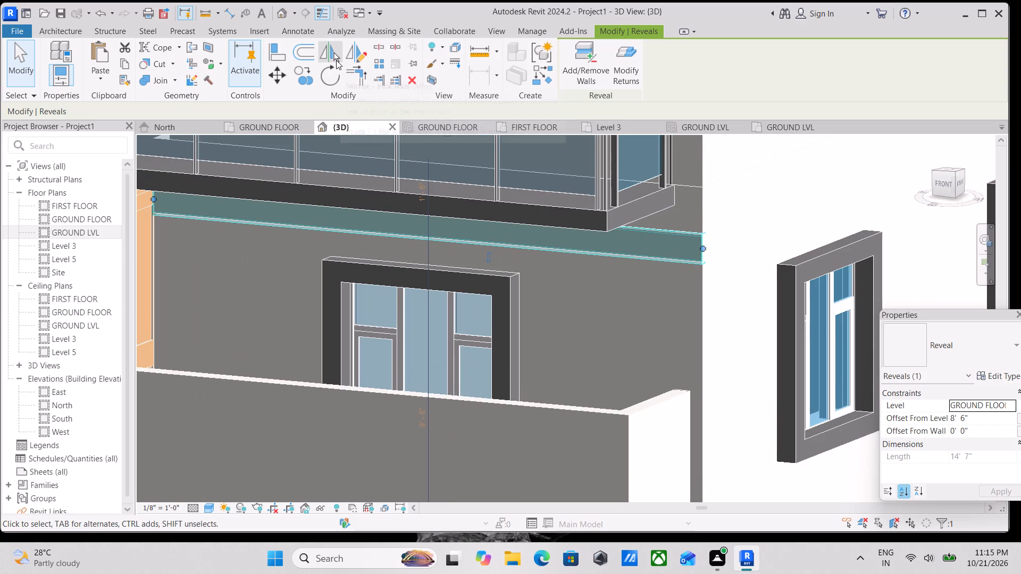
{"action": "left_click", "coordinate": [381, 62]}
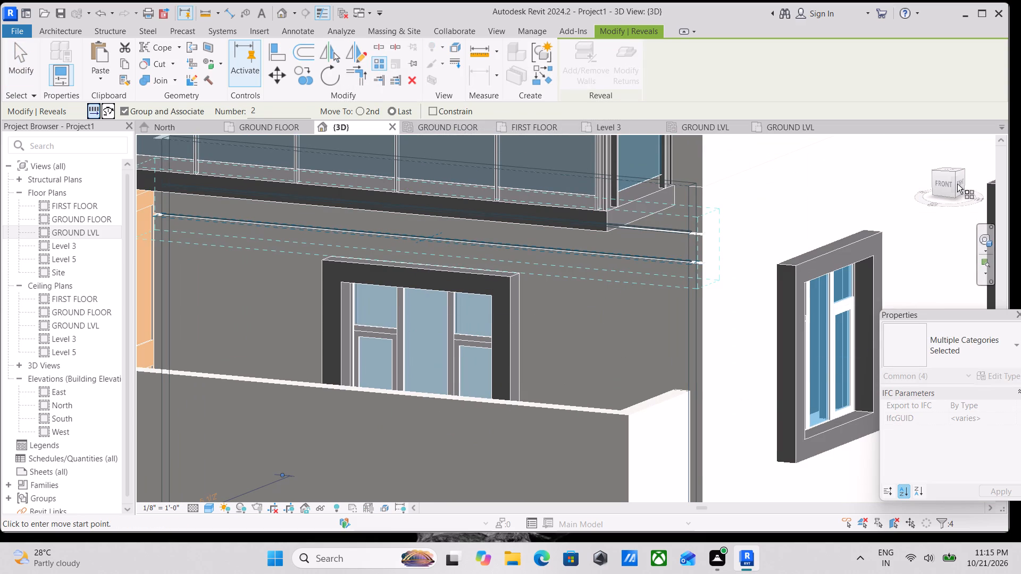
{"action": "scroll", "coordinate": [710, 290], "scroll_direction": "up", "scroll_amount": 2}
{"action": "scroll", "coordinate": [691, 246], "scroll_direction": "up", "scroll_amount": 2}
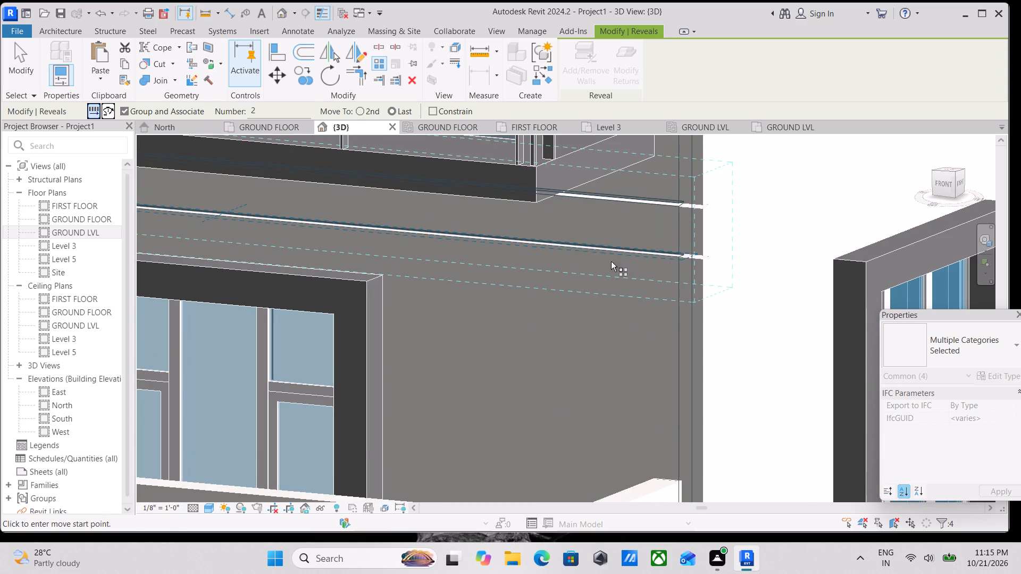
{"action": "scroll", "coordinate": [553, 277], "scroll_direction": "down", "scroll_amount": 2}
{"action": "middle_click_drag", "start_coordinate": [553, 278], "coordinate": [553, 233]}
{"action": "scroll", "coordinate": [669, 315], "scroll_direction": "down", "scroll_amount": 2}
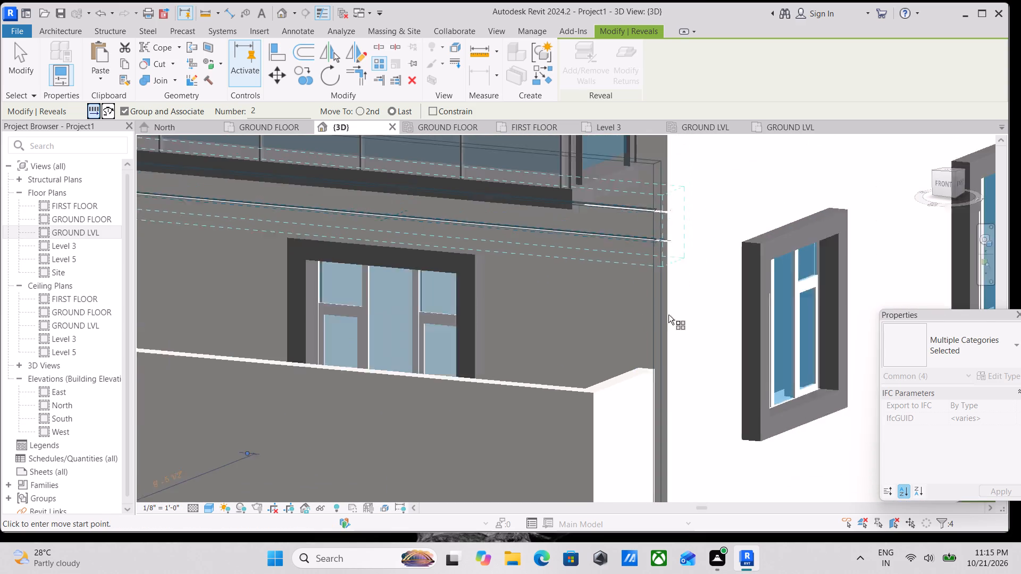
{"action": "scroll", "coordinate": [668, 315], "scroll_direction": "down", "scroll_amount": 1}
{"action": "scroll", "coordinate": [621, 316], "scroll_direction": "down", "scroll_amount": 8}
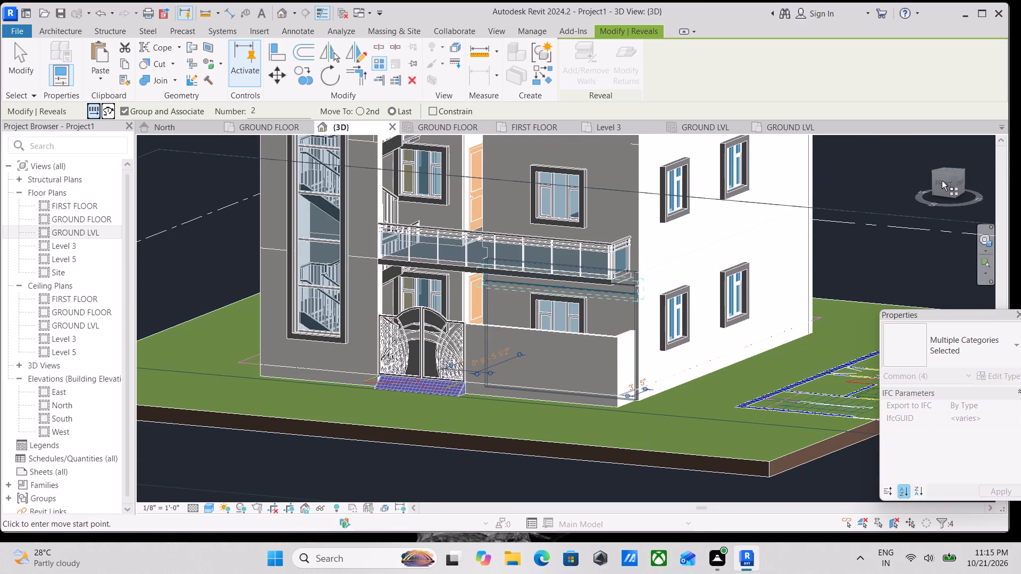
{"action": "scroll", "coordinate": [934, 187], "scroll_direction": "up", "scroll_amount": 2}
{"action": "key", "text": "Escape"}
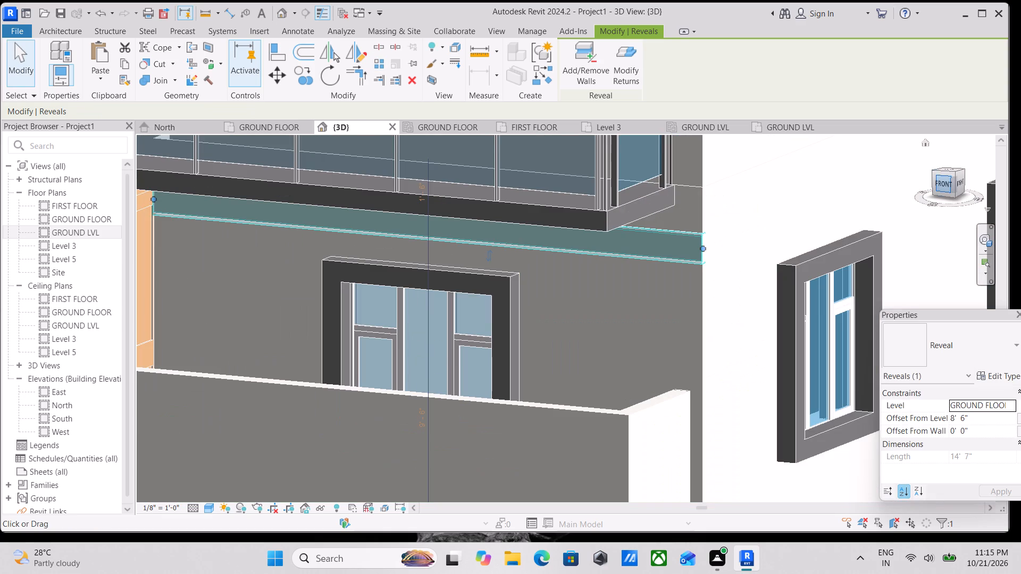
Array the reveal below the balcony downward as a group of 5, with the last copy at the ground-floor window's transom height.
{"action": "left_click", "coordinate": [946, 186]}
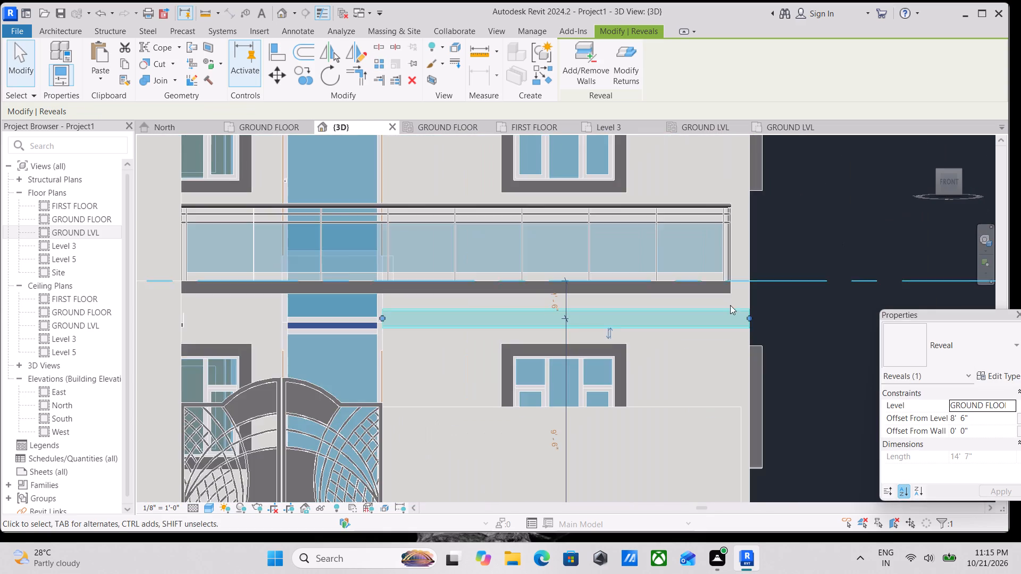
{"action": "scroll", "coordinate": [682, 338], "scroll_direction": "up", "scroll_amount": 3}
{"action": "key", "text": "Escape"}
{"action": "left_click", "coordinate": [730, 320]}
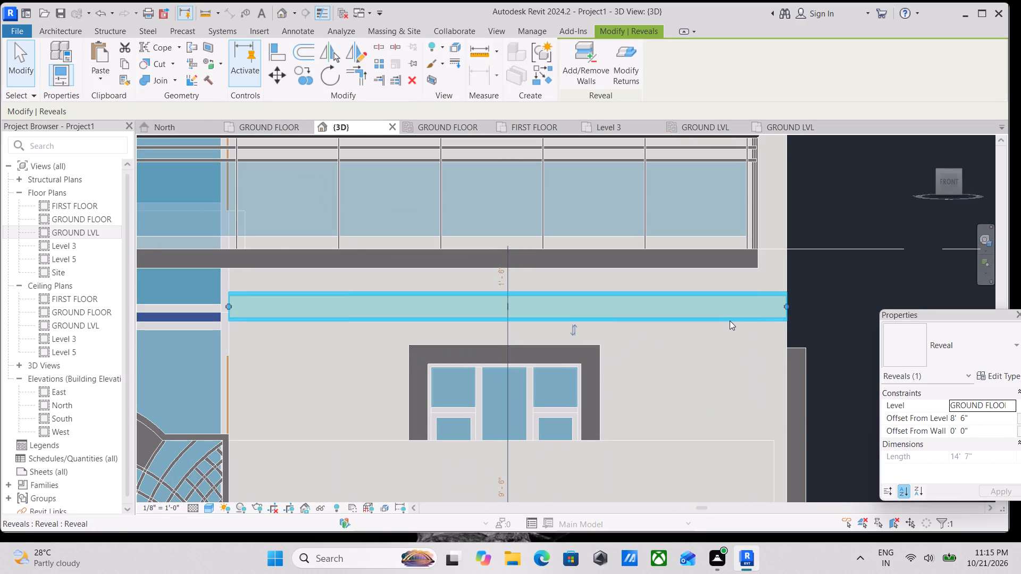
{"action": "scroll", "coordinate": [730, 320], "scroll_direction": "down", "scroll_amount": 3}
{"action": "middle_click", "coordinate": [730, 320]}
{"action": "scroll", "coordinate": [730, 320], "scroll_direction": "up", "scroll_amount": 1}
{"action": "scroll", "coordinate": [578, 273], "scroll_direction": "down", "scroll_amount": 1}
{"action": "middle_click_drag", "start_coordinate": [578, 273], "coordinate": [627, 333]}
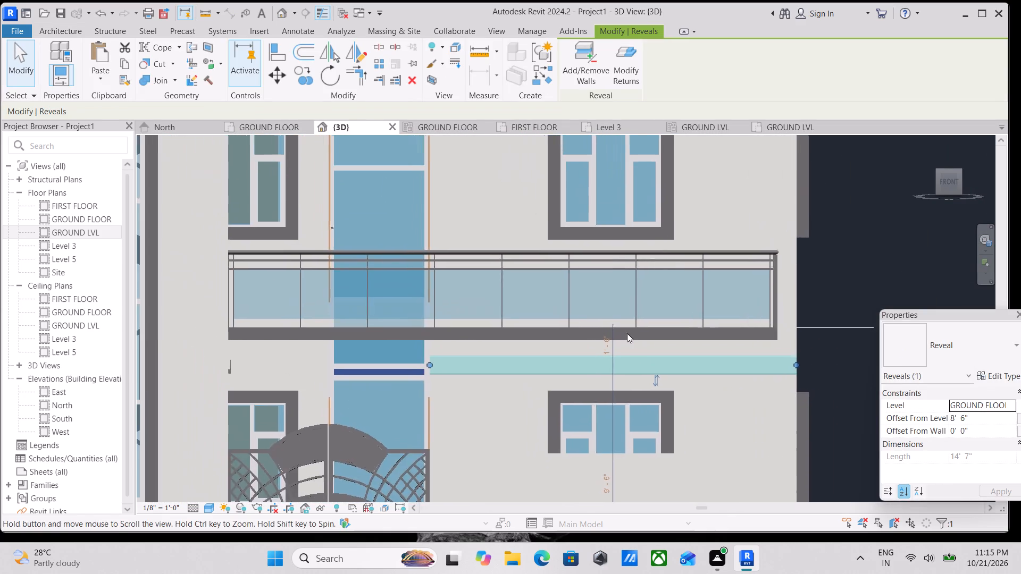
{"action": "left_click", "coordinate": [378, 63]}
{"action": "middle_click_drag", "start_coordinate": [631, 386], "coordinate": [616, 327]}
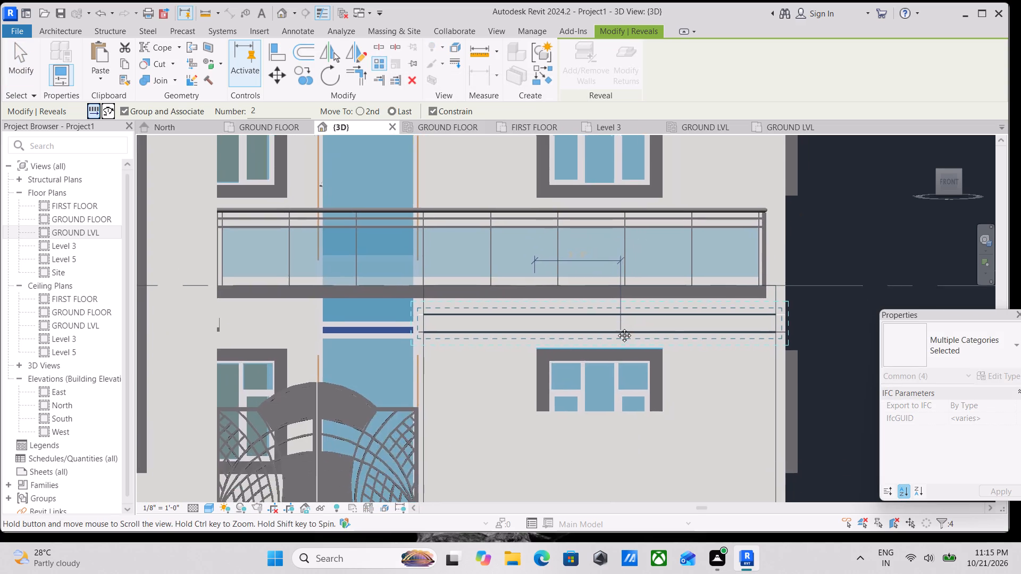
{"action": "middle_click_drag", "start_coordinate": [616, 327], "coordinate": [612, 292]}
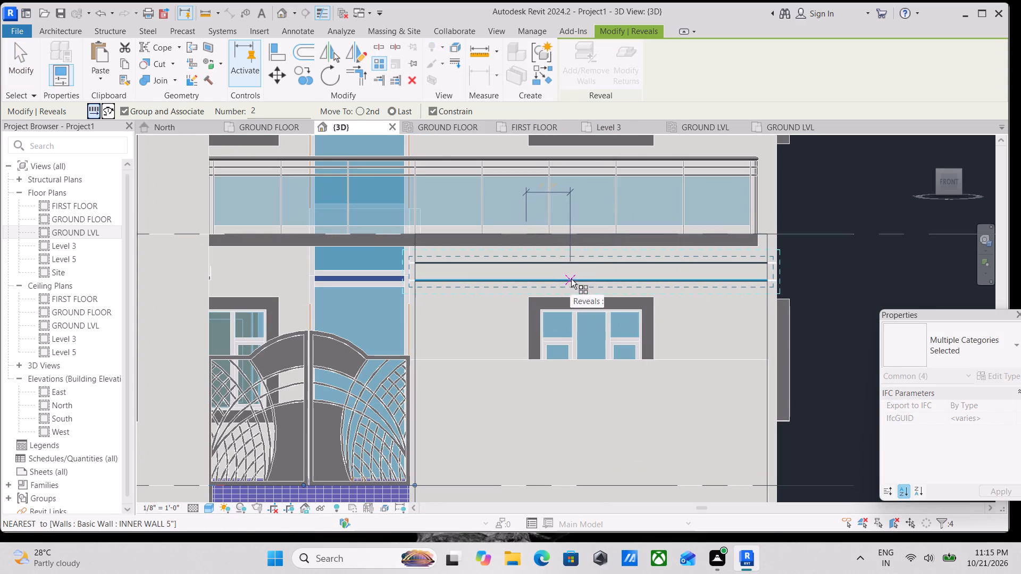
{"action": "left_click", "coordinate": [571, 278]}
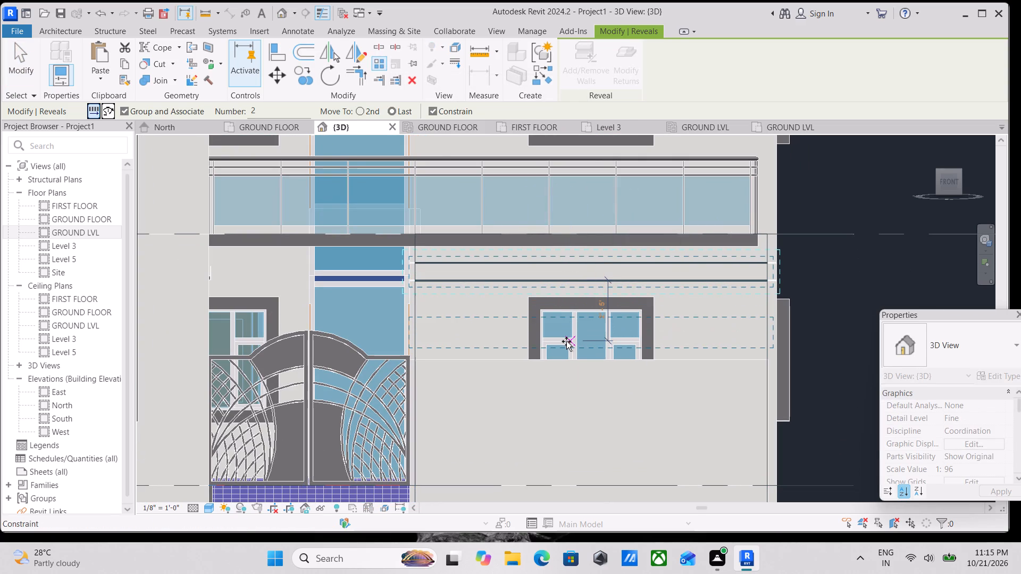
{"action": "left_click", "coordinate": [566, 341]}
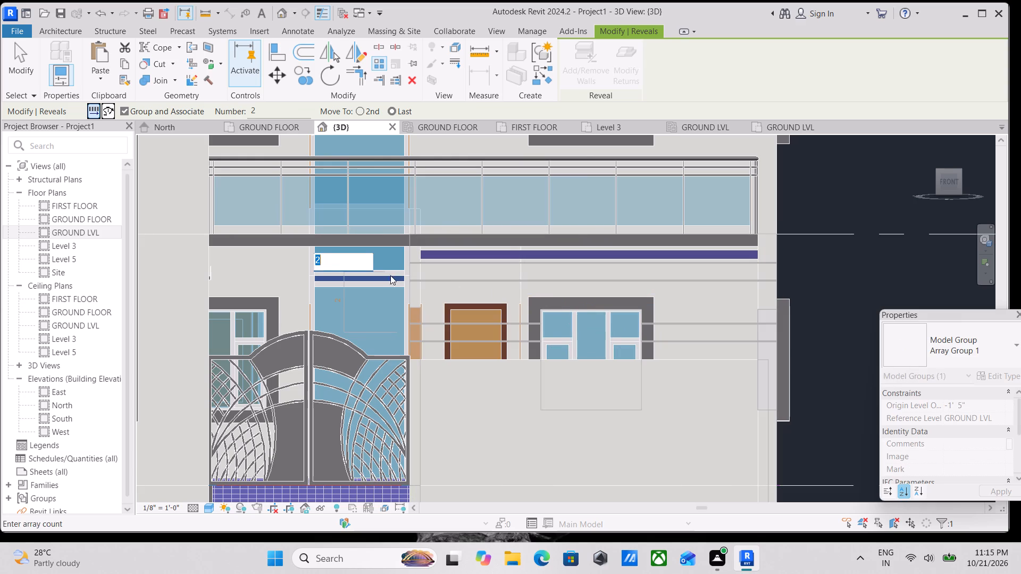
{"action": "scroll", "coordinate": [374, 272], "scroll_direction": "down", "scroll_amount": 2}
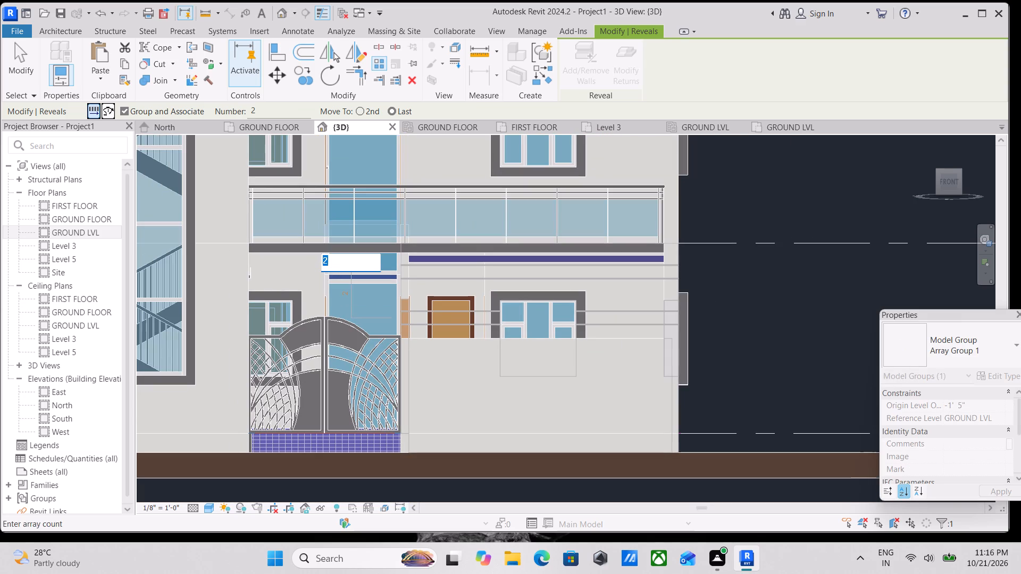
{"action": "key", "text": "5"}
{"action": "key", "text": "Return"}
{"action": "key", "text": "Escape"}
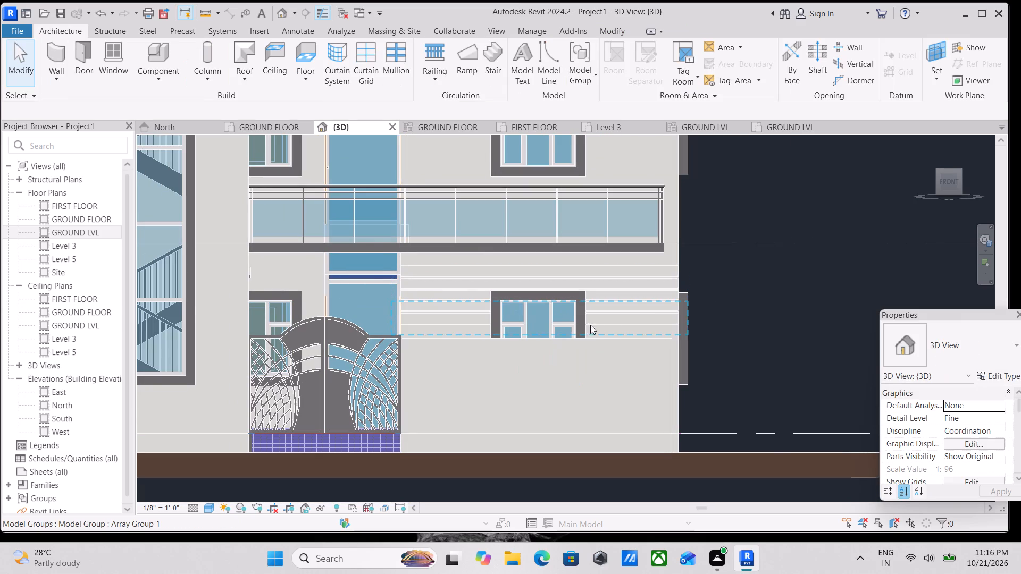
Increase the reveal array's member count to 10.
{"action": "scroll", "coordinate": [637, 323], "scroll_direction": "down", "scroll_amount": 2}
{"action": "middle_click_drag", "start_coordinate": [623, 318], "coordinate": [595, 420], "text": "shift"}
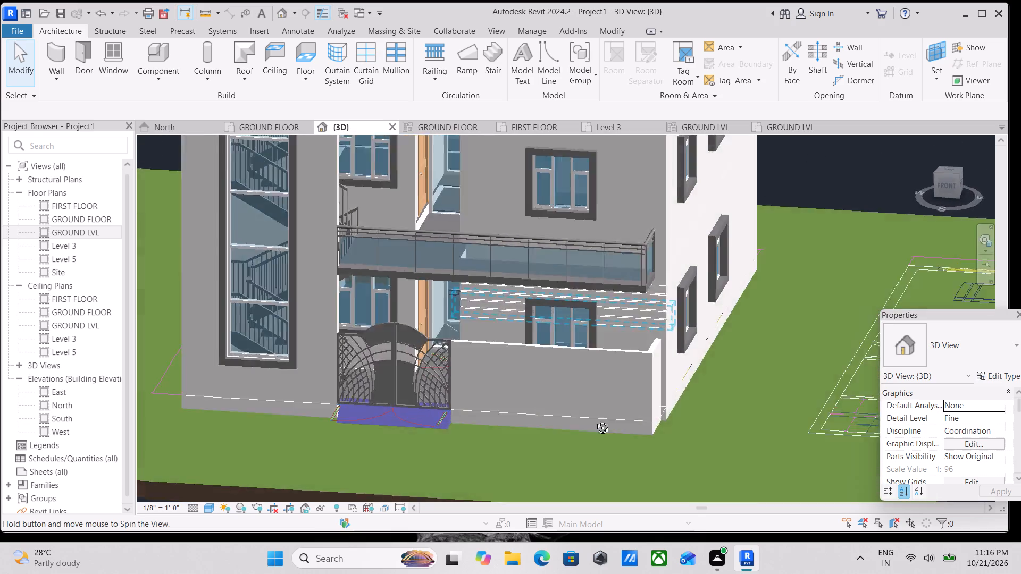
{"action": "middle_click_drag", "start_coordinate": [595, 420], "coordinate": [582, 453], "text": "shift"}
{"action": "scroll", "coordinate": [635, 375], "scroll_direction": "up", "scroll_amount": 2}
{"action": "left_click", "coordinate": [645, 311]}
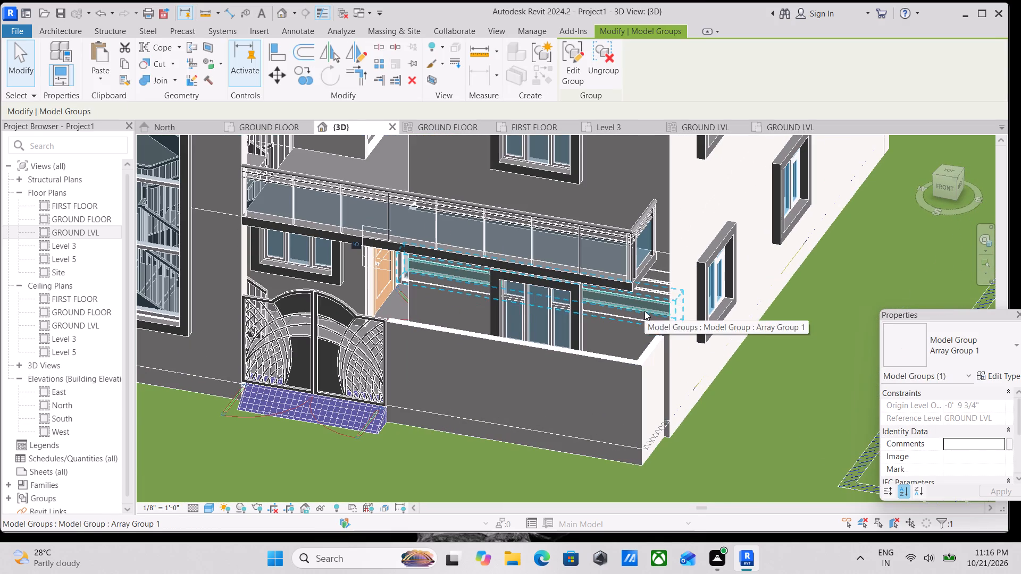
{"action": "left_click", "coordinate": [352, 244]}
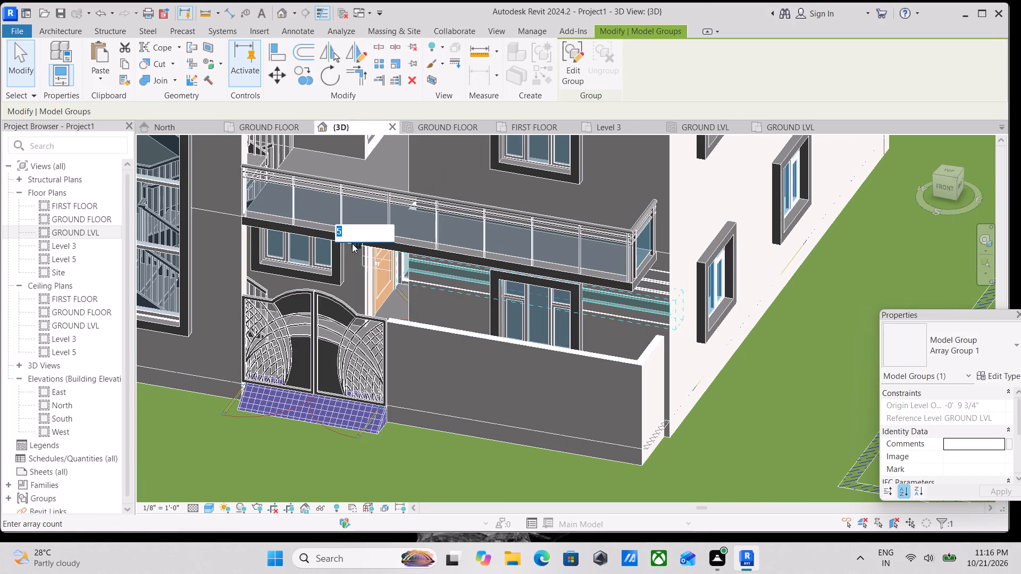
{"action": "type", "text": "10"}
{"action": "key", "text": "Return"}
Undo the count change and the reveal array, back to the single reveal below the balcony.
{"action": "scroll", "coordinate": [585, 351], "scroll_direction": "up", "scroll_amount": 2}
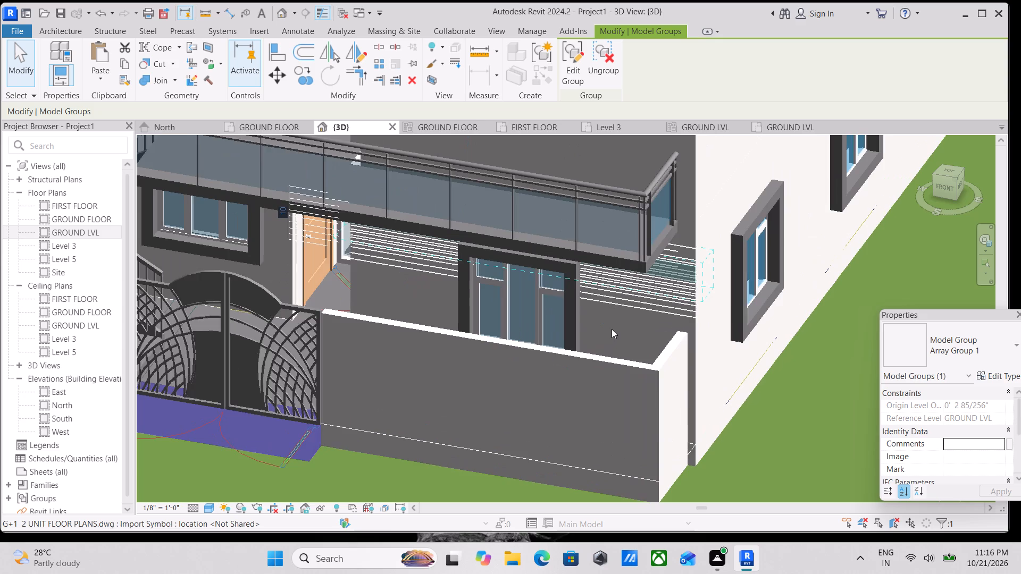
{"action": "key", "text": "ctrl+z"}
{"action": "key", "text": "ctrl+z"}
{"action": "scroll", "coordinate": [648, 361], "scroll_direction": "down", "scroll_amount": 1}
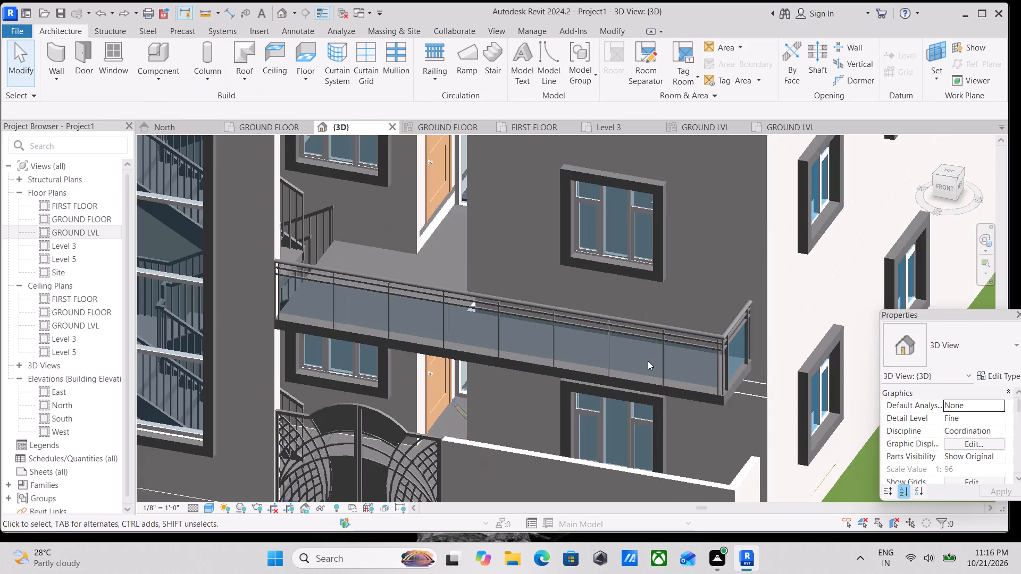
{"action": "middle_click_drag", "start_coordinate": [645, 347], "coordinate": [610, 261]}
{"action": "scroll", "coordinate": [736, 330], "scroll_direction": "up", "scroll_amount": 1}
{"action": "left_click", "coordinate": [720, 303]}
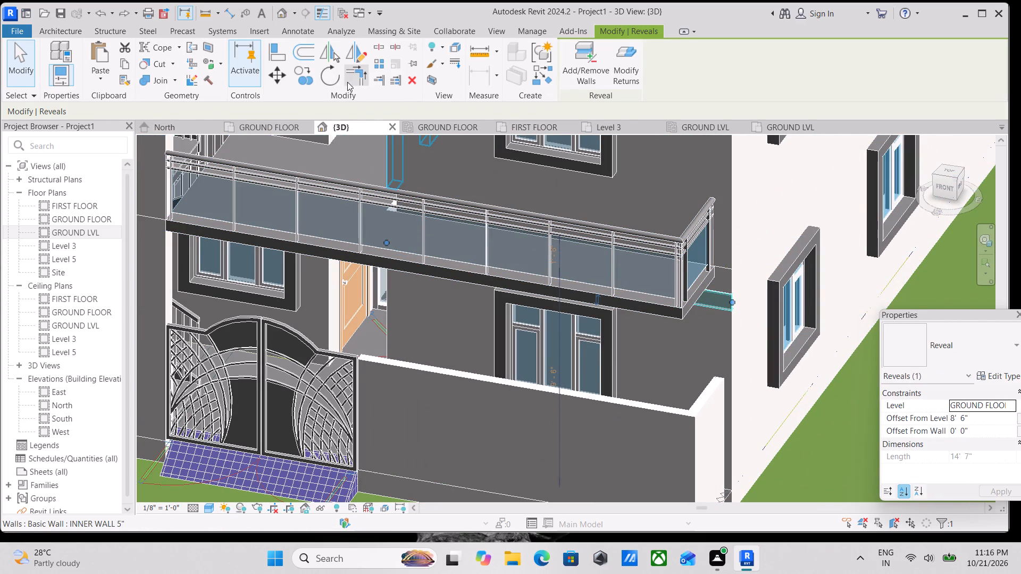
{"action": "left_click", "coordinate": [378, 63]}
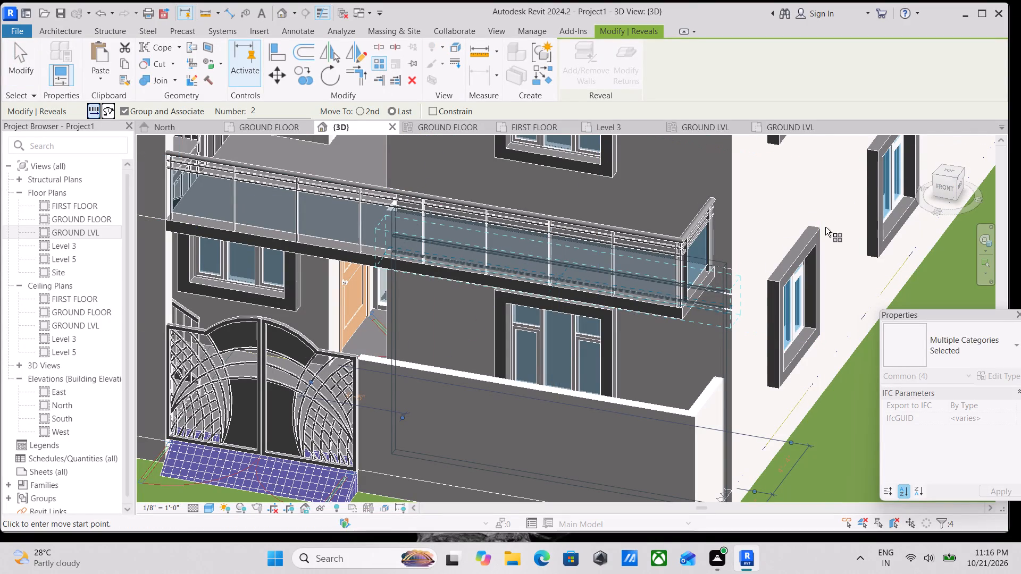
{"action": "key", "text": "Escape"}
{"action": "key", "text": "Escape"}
Array the reveal downward in front view with 6 grouped members, using Move To 2nd with the second copy at the window's transom height.
{"action": "left_click", "coordinate": [956, 182]}
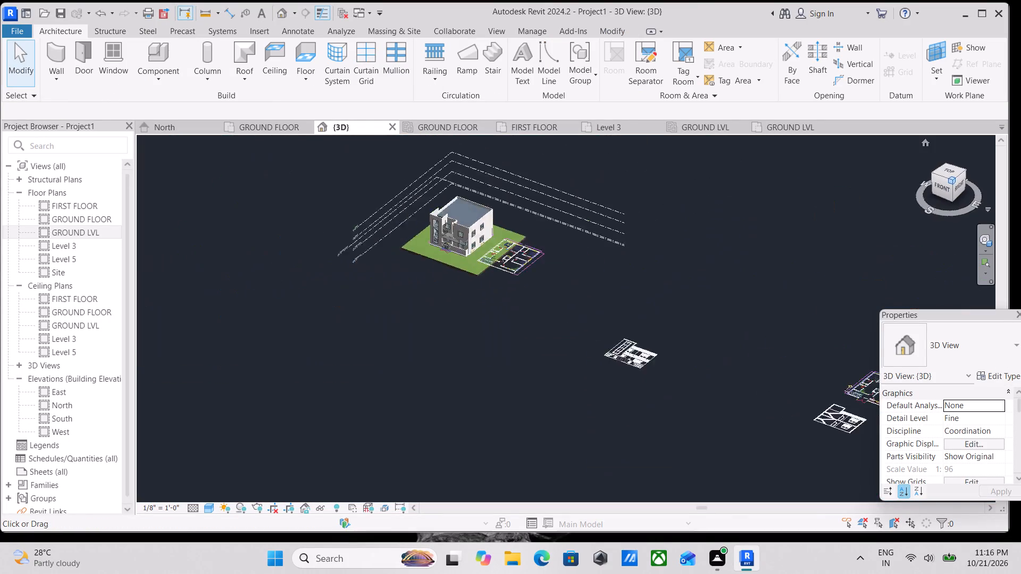
{"action": "left_click", "coordinate": [942, 189]}
{"action": "scroll", "coordinate": [451, 313], "scroll_direction": "up", "scroll_amount": 4}
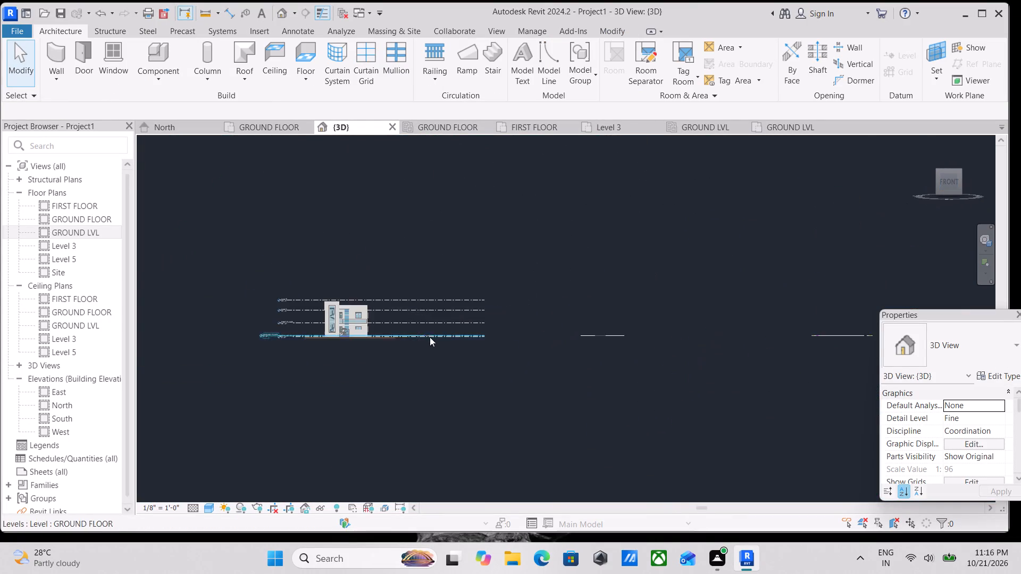
{"action": "scroll", "coordinate": [456, 351], "scroll_direction": "up", "scroll_amount": 7}
{"action": "key", "text": "Escape"}
{"action": "middle_click_drag", "start_coordinate": [237, 266], "coordinate": [418, 293]}
{"action": "scroll", "coordinate": [369, 290], "scroll_direction": "up", "scroll_amount": 1}
{"action": "scroll", "coordinate": [332, 328], "scroll_direction": "up", "scroll_amount": 6}
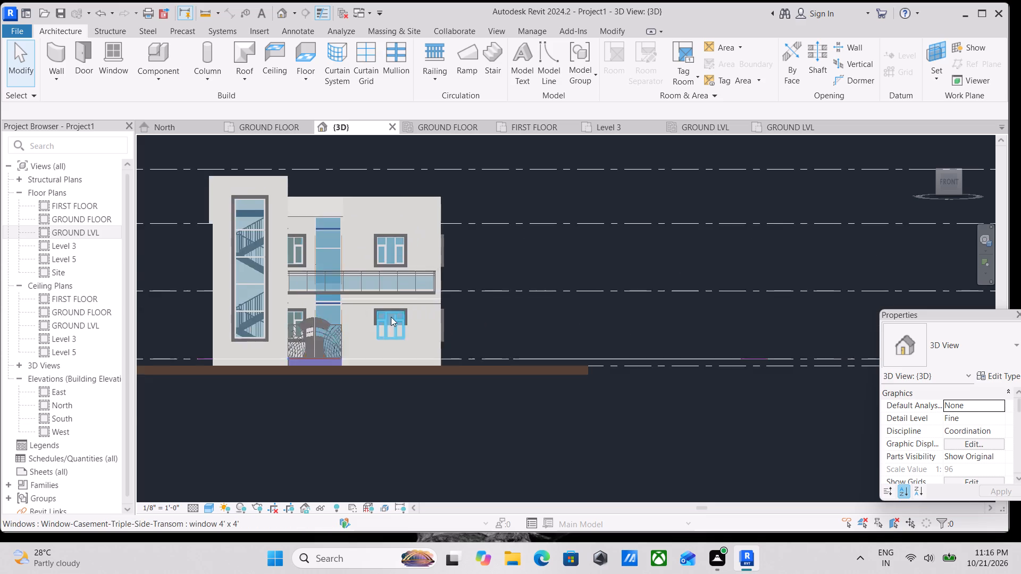
{"action": "scroll", "coordinate": [391, 317], "scroll_direction": "up", "scroll_amount": 2}
{"action": "left_click", "coordinate": [436, 289]}
{"action": "scroll", "coordinate": [436, 288], "scroll_direction": "up", "scroll_amount": 3}
{"action": "middle_click_drag", "start_coordinate": [383, 285], "coordinate": [382, 285]}
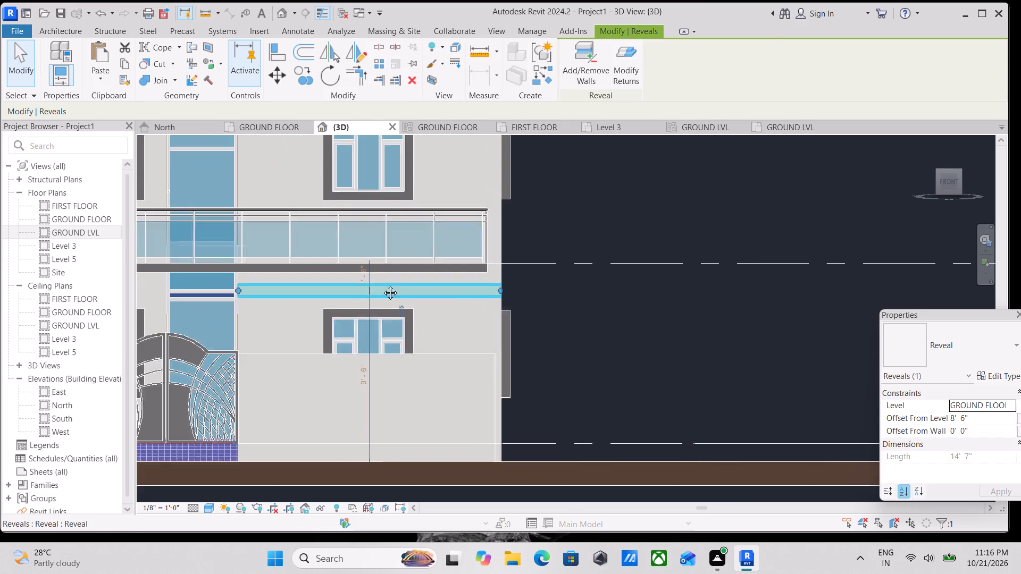
{"action": "middle_click_drag", "start_coordinate": [382, 285], "coordinate": [450, 311]}
{"action": "scroll", "coordinate": [405, 281], "scroll_direction": "up", "scroll_amount": 3}
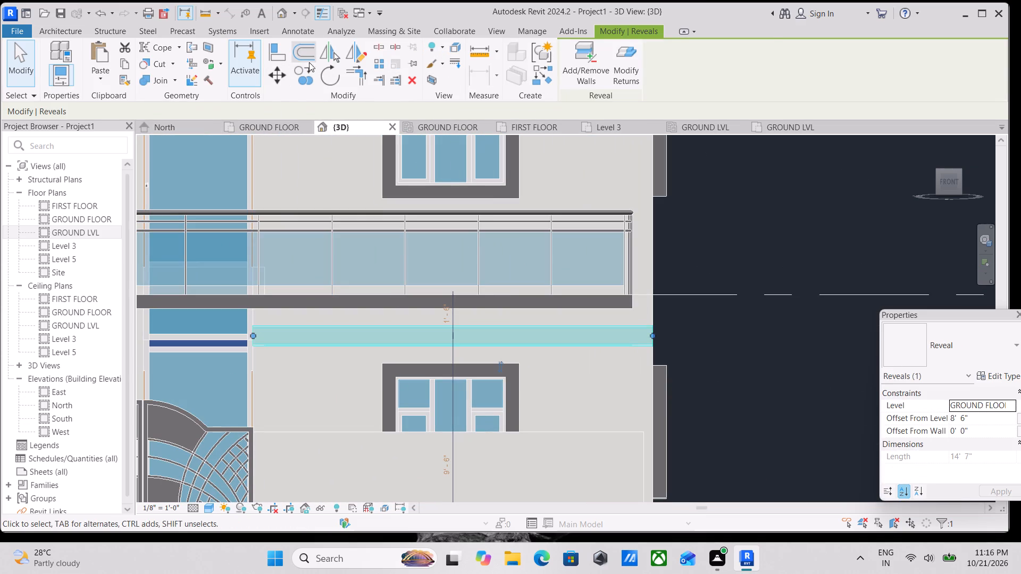
{"action": "left_click", "coordinate": [381, 66]}
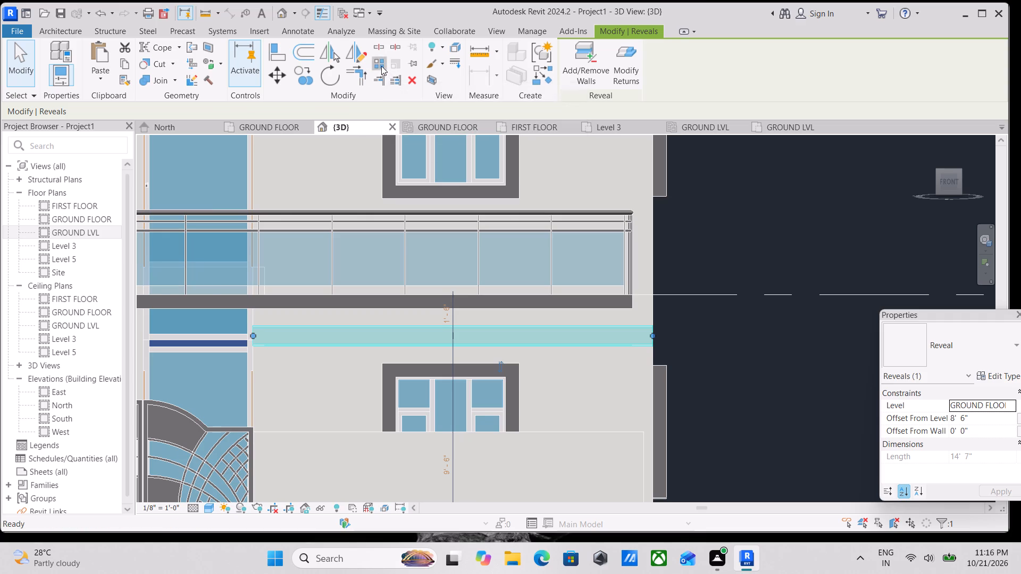
{"action": "left_click", "coordinate": [439, 349]}
{"action": "middle_click_drag", "start_coordinate": [433, 382], "coordinate": [446, 284]}
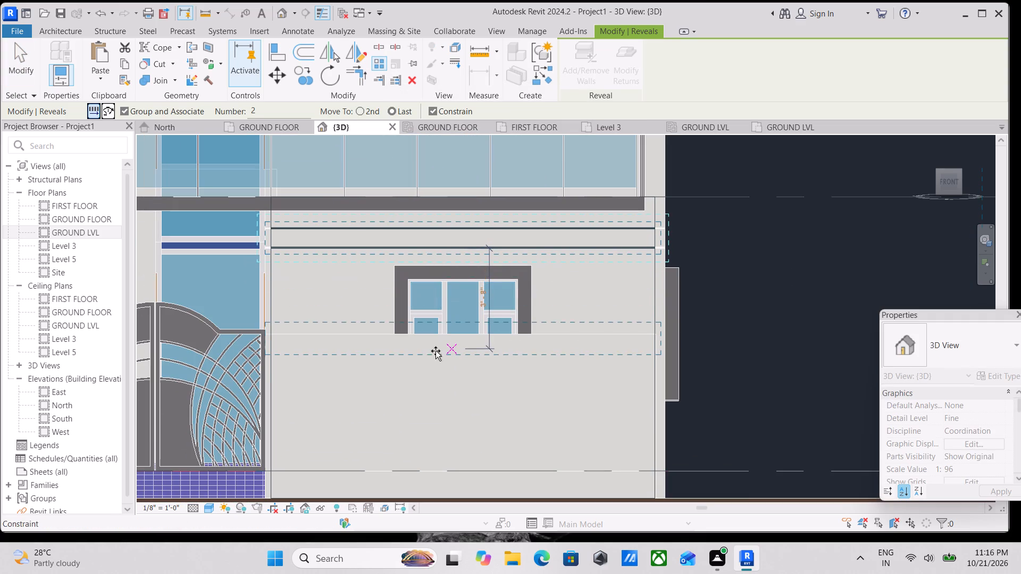
{"action": "left_click", "coordinate": [359, 112]}
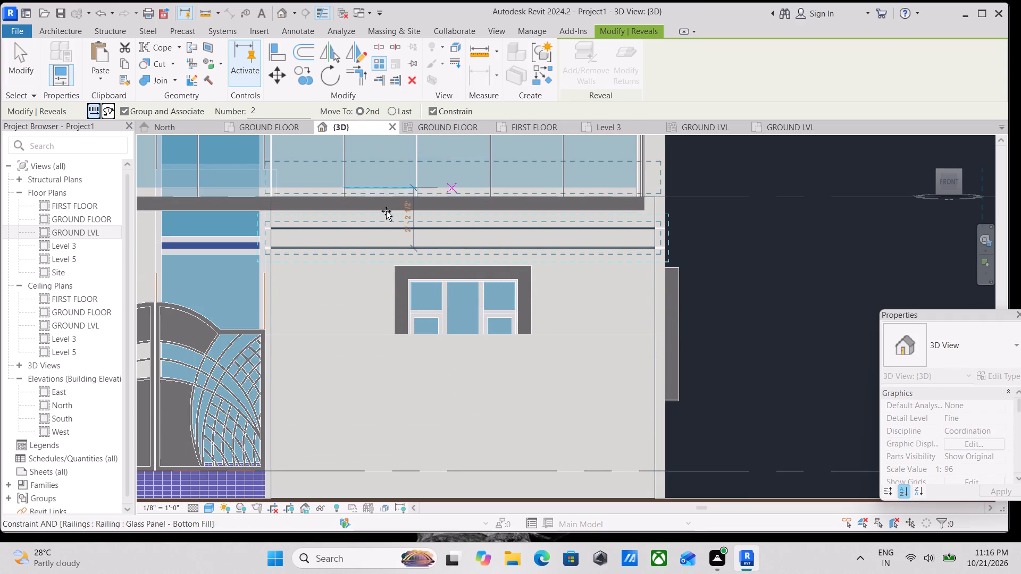
{"action": "left_click", "coordinate": [408, 302]}
{"action": "scroll", "coordinate": [352, 271], "scroll_direction": "down", "scroll_amount": 2}
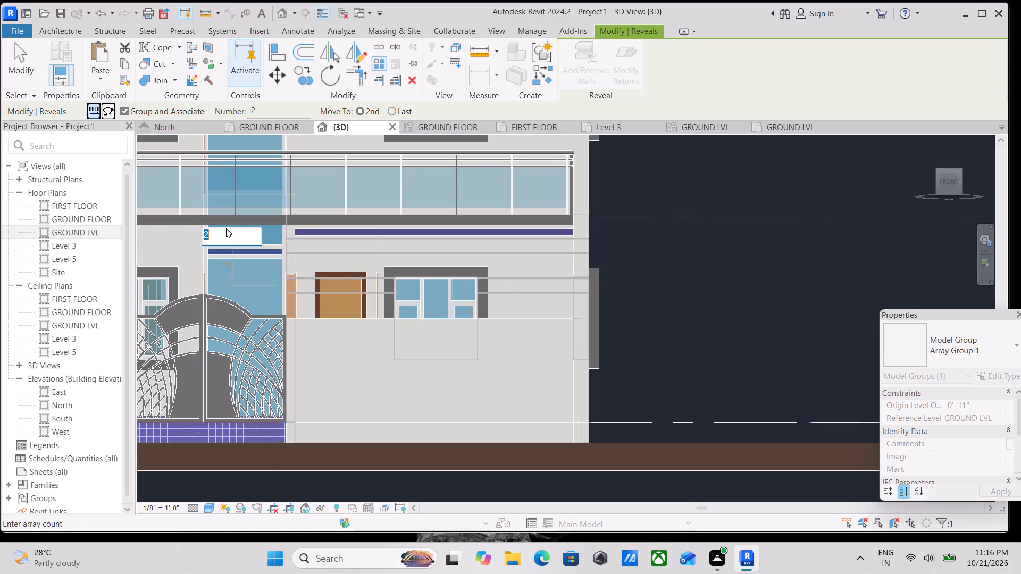
{"action": "key", "text": "6"}
{"action": "key", "text": "Return"}
{"action": "scroll", "coordinate": [389, 351], "scroll_direction": "down", "scroll_amount": 1}
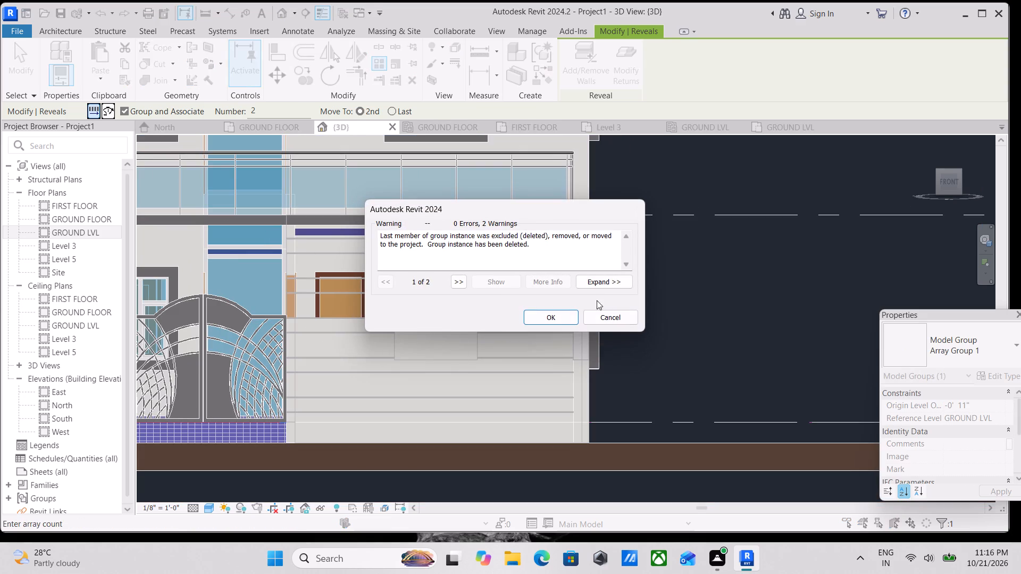
{"action": "left_click", "coordinate": [541, 318]}
{"action": "key", "text": "Escape"}
Examine the arrayed reveals on the front wall around the ground-floor window from several angles, checking individual array members.
{"action": "scroll", "coordinate": [483, 309], "scroll_direction": "down", "scroll_amount": 2}
{"action": "left_click", "coordinate": [530, 285]}
{"action": "scroll", "coordinate": [526, 293], "scroll_direction": "down", "scroll_amount": 3}
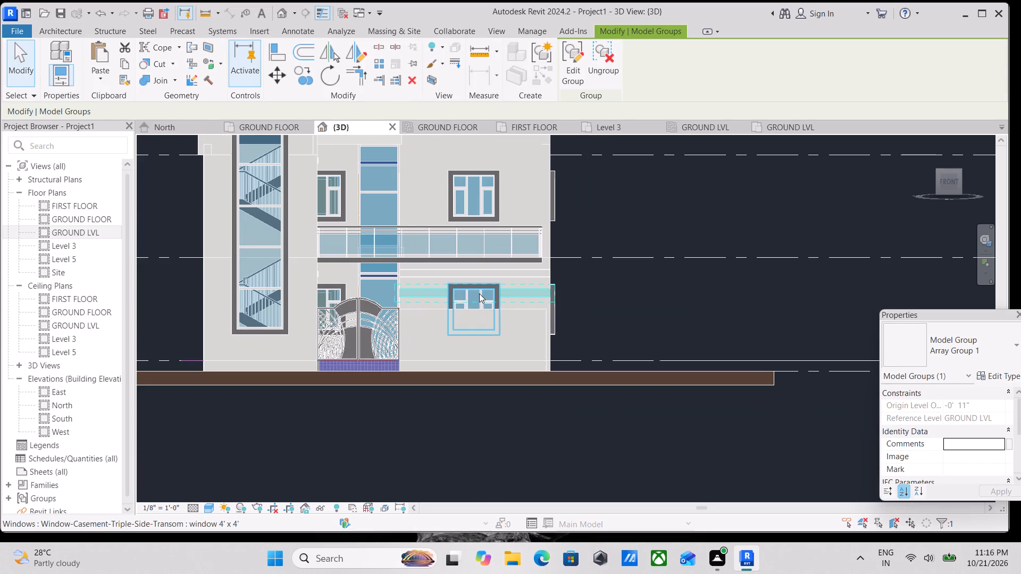
{"action": "middle_click_drag", "start_coordinate": [479, 293], "coordinate": [446, 421], "text": "shift"}
{"action": "scroll", "coordinate": [506, 302], "scroll_direction": "up", "scroll_amount": 3}
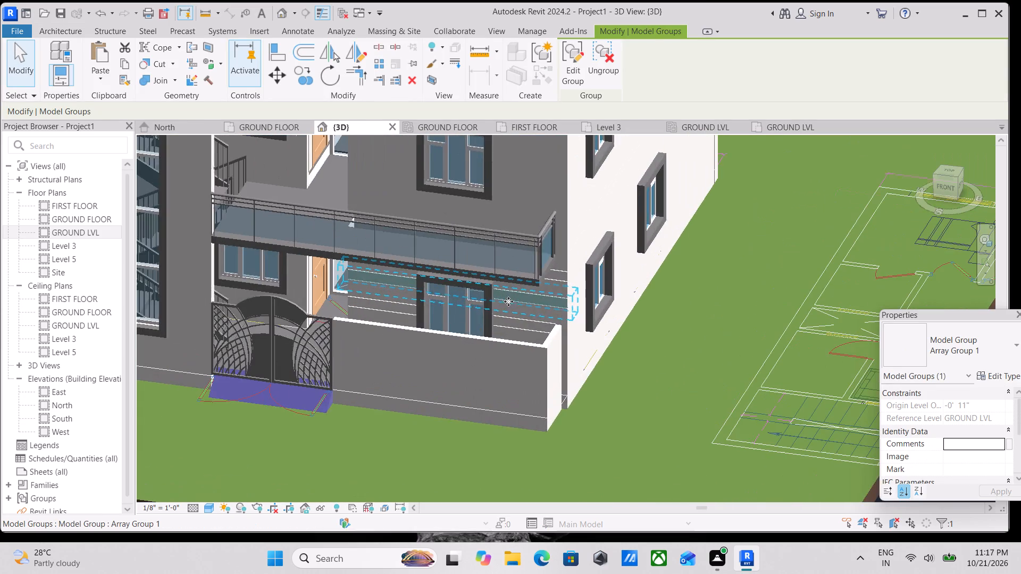
{"action": "key", "text": "Escape"}
{"action": "scroll", "coordinate": [561, 313], "scroll_direction": "up", "scroll_amount": 3}
{"action": "key", "text": "Escape"}
{"action": "left_click", "coordinate": [564, 261]}
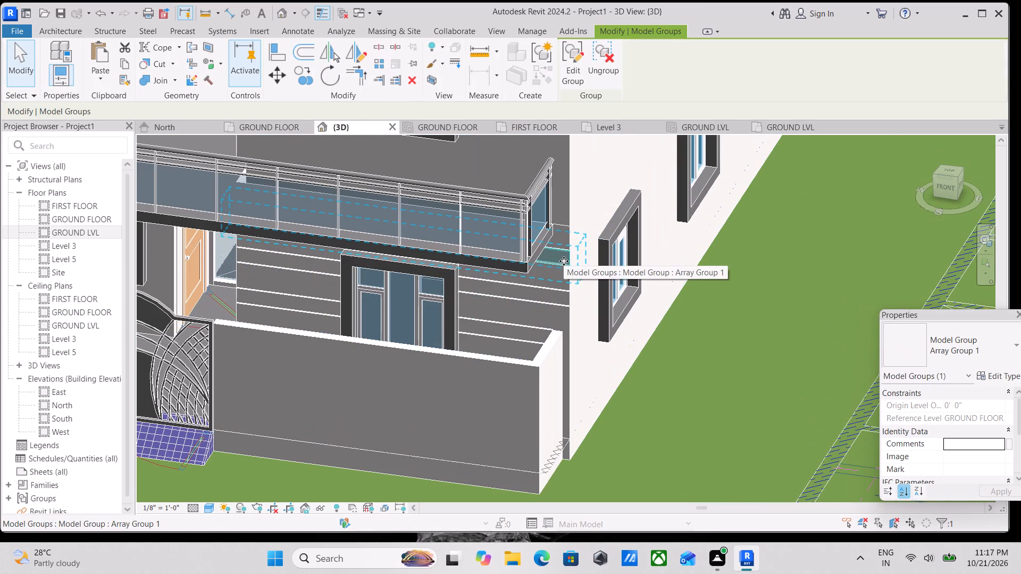
{"action": "scroll", "coordinate": [553, 269], "scroll_direction": "down", "scroll_amount": 4}
{"action": "key", "text": "Escape"}
{"action": "scroll", "coordinate": [451, 313], "scroll_direction": "up", "scroll_amount": 2}
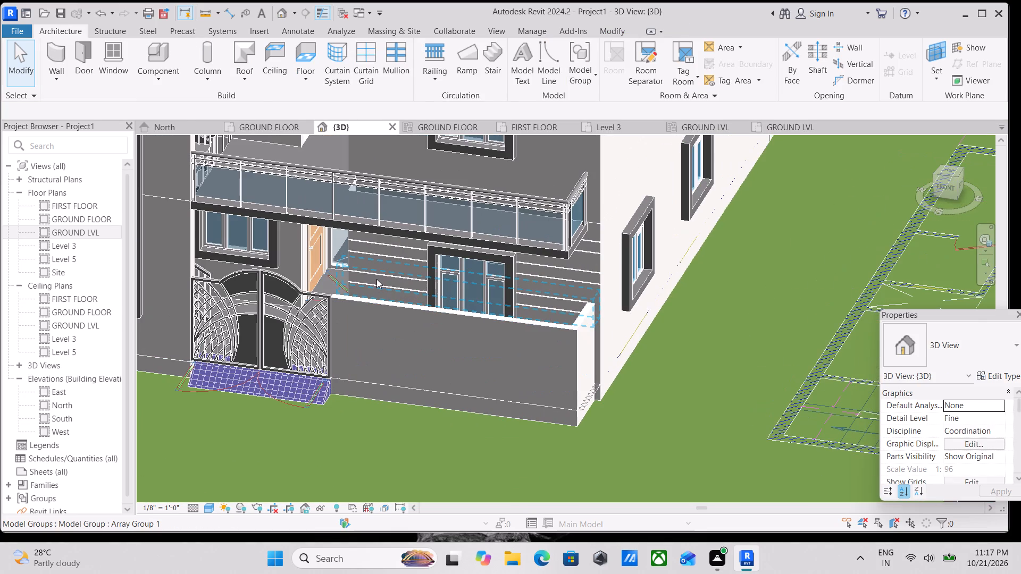
{"action": "left_click", "coordinate": [376, 279]}
{"action": "scroll", "coordinate": [376, 279], "scroll_direction": "up", "scroll_amount": 5}
{"action": "scroll", "coordinate": [400, 308], "scroll_direction": "down", "scroll_amount": 1}
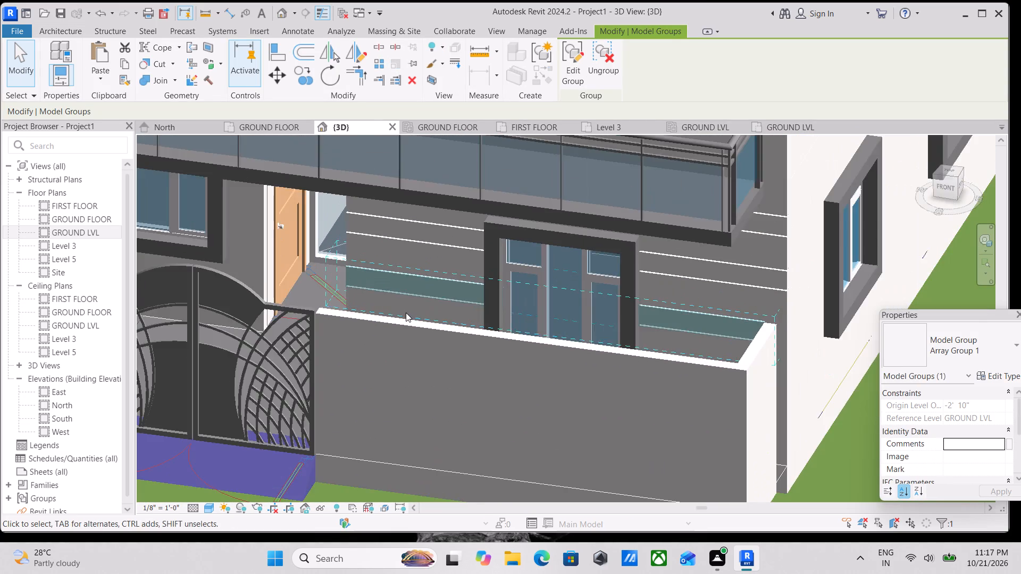
{"action": "middle_click_drag", "start_coordinate": [404, 310], "coordinate": [480, 386], "text": "shift"}
{"action": "scroll", "coordinate": [448, 377], "scroll_direction": "down", "scroll_amount": 3}
{"action": "middle_click_drag", "start_coordinate": [470, 400], "coordinate": [505, 424]}
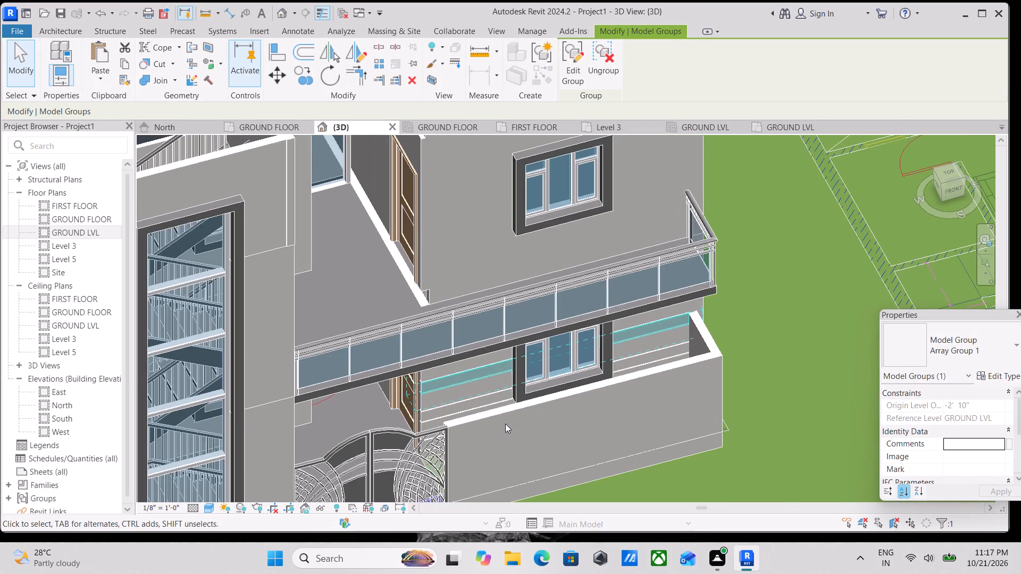
{"action": "middle_click_drag", "start_coordinate": [483, 388], "coordinate": [558, 408], "text": "shift"}
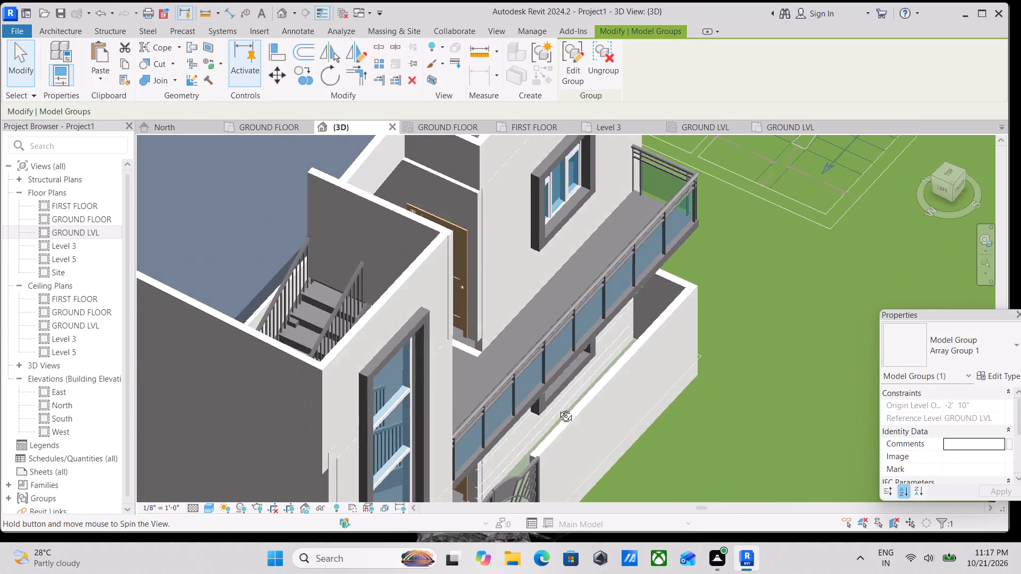
Examine the arrayed reveals below the balcony from several angles, checking how they end at the corner with the side wall.
{"action": "middle_click_drag", "start_coordinate": [558, 408], "coordinate": [323, 173], "text": "shift"}
{"action": "middle_click_drag", "start_coordinate": [448, 318], "coordinate": [492, 434], "text": "shift"}
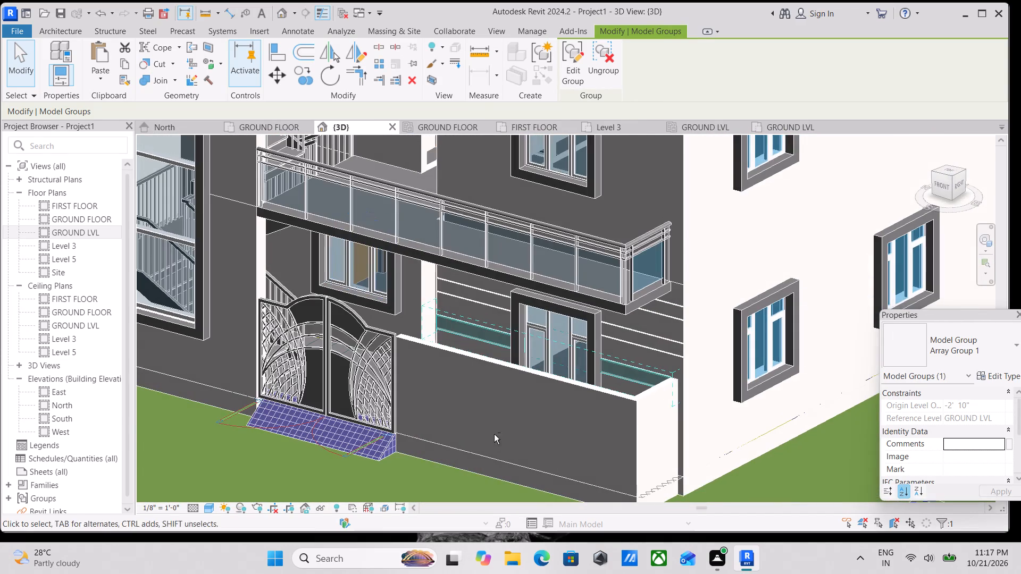
{"action": "key", "text": "Escape"}
{"action": "left_click", "coordinate": [676, 304]}
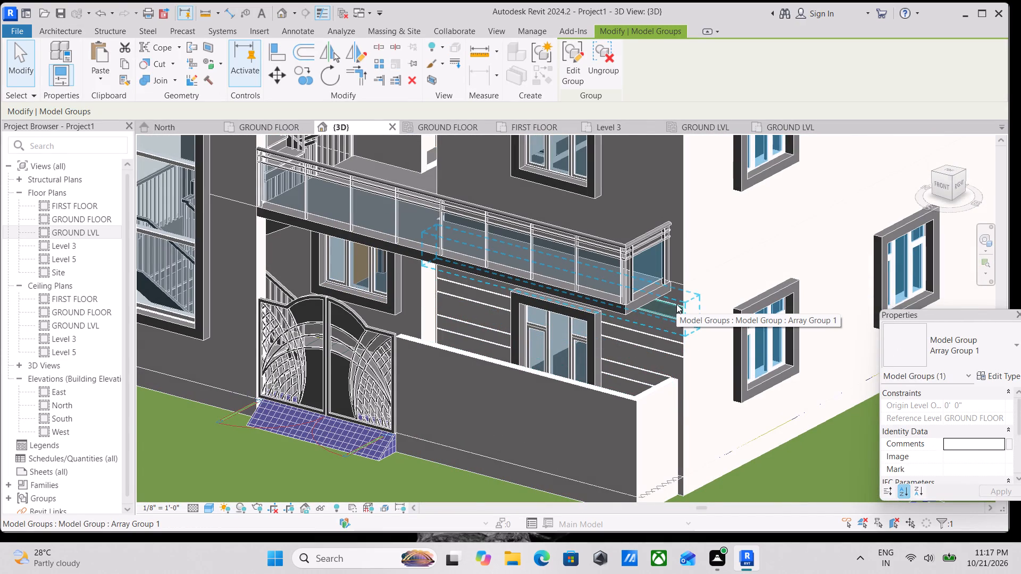
{"action": "scroll", "coordinate": [676, 304], "scroll_direction": "down", "scroll_amount": 3}
{"action": "middle_click_drag", "start_coordinate": [676, 304], "coordinate": [704, 336]}
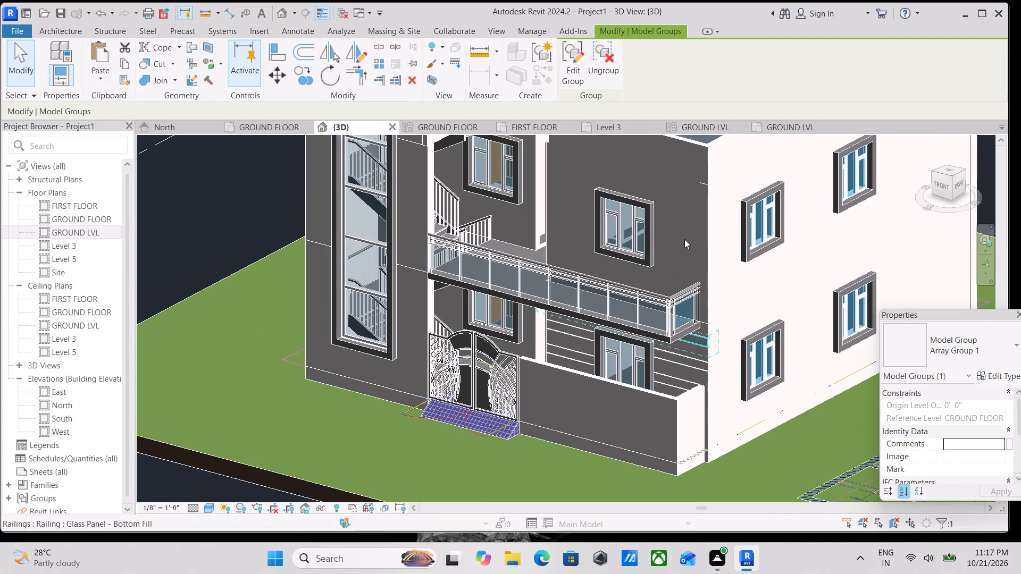
{"action": "key", "text": "Escape"}
{"action": "middle_click_drag", "start_coordinate": [662, 251], "coordinate": [679, 281]}
{"action": "key", "text": "Escape"}
{"action": "scroll", "coordinate": [679, 261], "scroll_direction": "down", "scroll_amount": 1}
{"action": "middle_click_drag", "start_coordinate": [681, 264], "coordinate": [705, 316]}
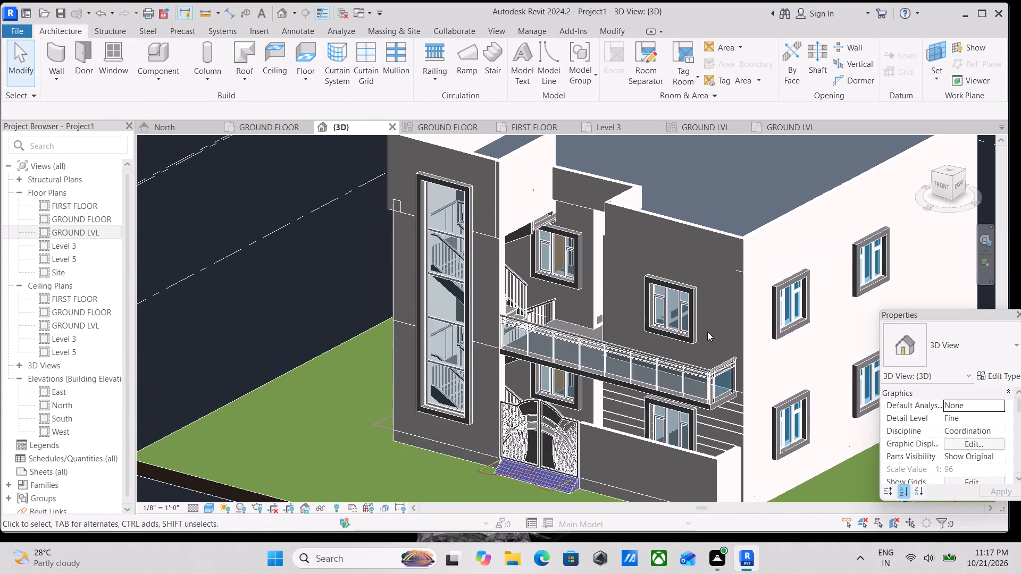
{"action": "scroll", "coordinate": [707, 332], "scroll_direction": "up", "scroll_amount": 3}
{"action": "middle_click_drag", "start_coordinate": [698, 323], "coordinate": [690, 399]}
{"action": "middle_click_drag", "start_coordinate": [686, 302], "coordinate": [590, 293]}
{"action": "scroll", "coordinate": [594, 290], "scroll_direction": "down", "scroll_amount": 2}
{"action": "middle_click_drag", "start_coordinate": [594, 290], "coordinate": [592, 239]}
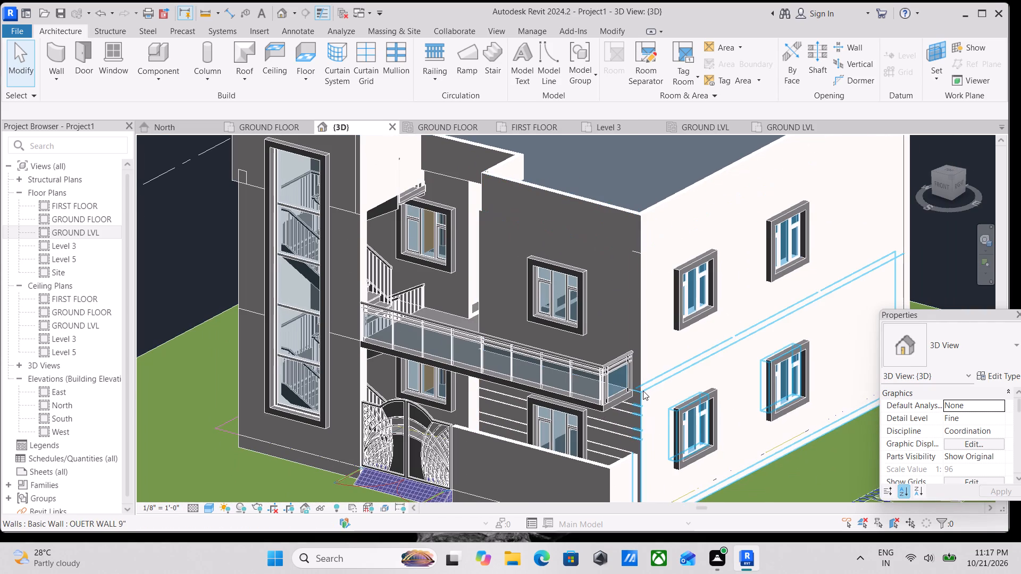
{"action": "left_click", "coordinate": [637, 407]}
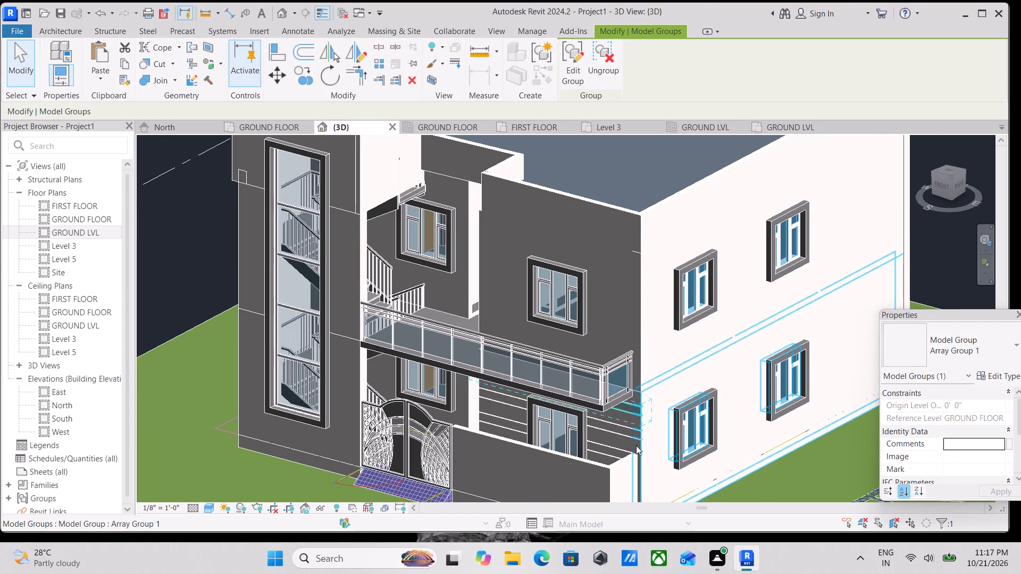
{"action": "scroll", "coordinate": [631, 432], "scroll_direction": "up", "scroll_amount": 3}
{"action": "key", "text": "Escape"}
{"action": "scroll", "coordinate": [622, 364], "scroll_direction": "up", "scroll_amount": 2}
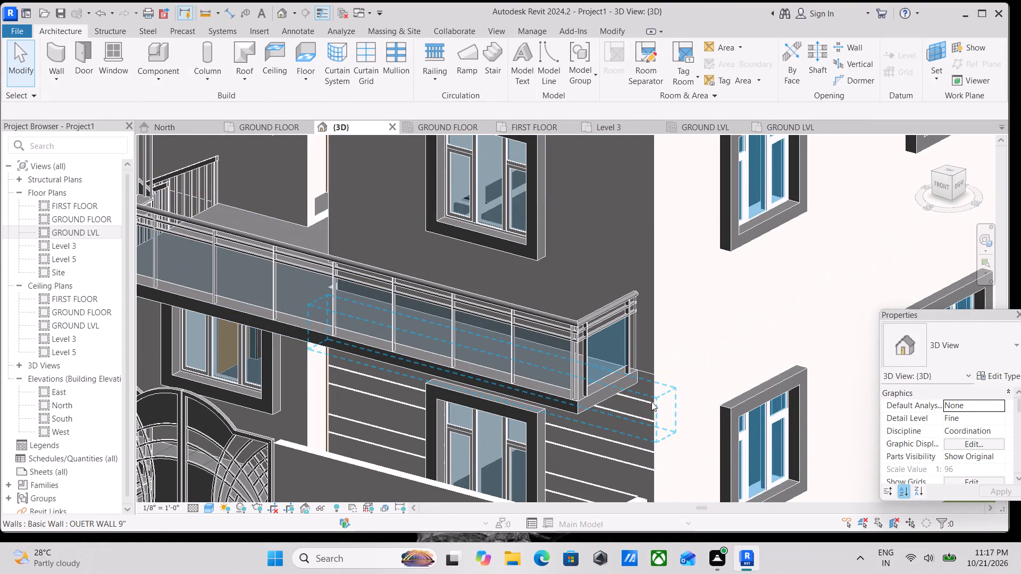
Ungroup the topmost arrayed reveal below the balcony and extend it onto the adjoining side wall using Add/Remove Walls.
{"action": "left_click", "coordinate": [651, 402]}
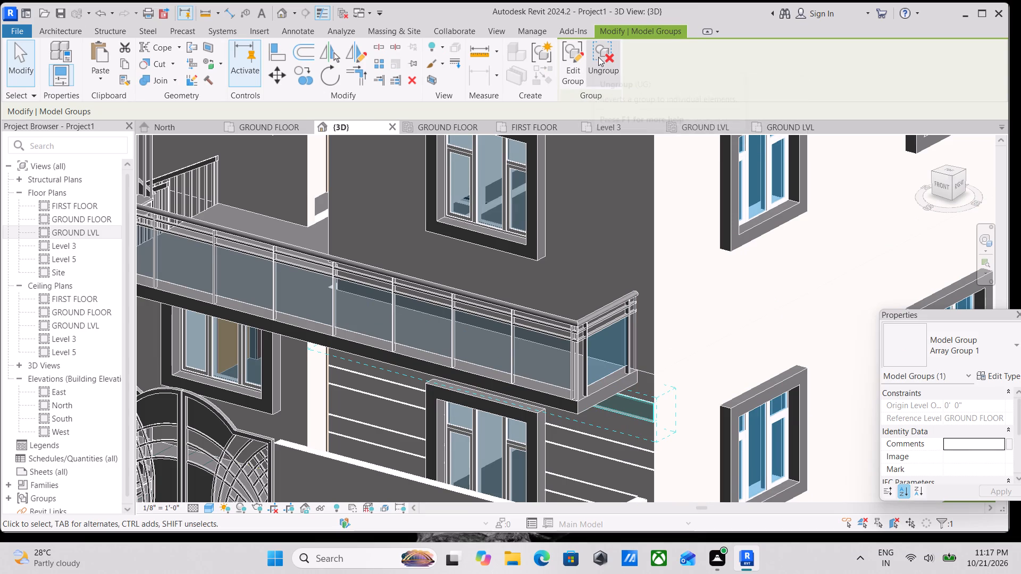
{"action": "left_click", "coordinate": [598, 57]}
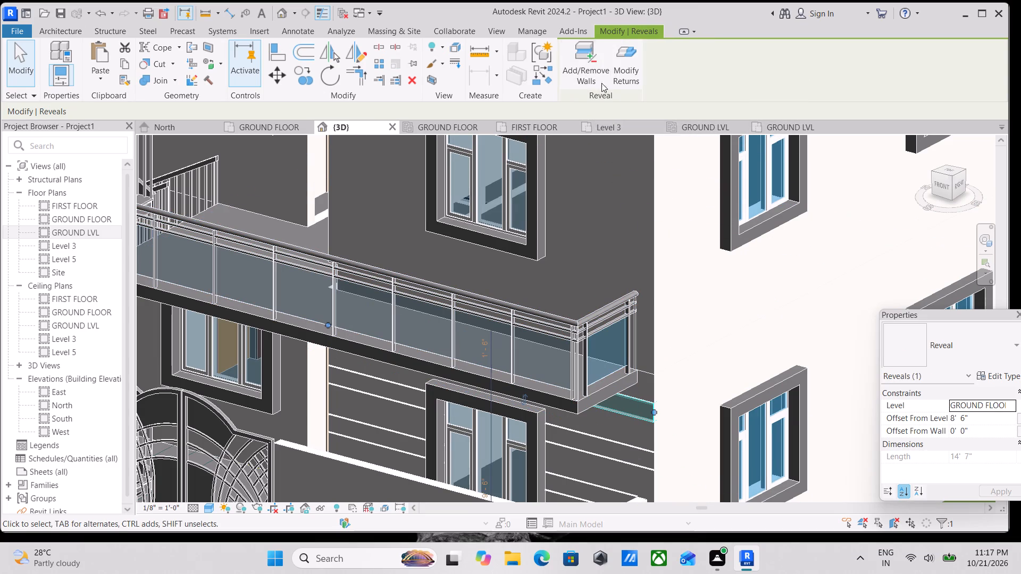
{"action": "left_click", "coordinate": [587, 68]}
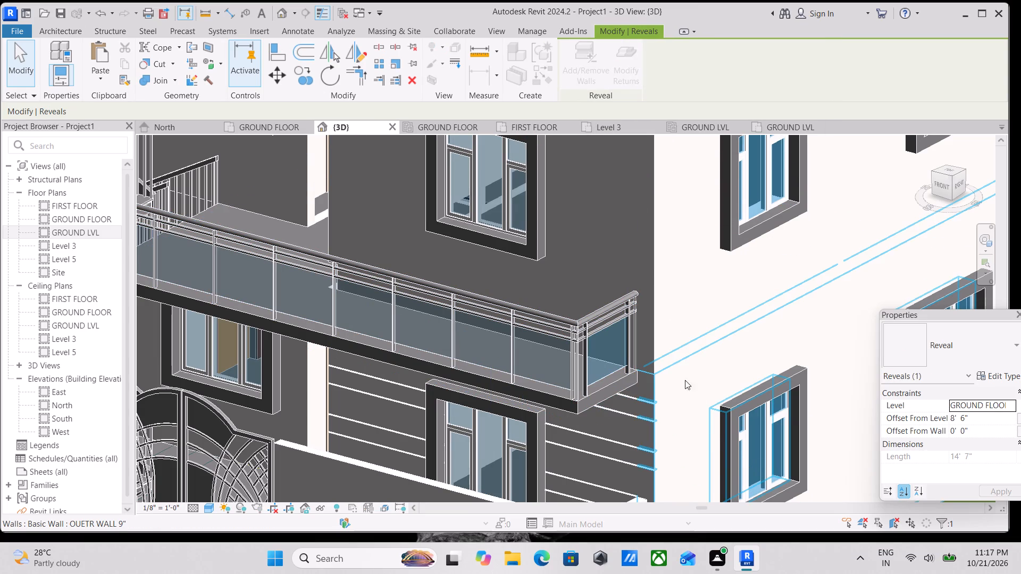
{"action": "left_click", "coordinate": [654, 393]}
{"action": "scroll", "coordinate": [661, 387], "scroll_direction": "down", "scroll_amount": 1}
{"action": "middle_click_drag", "start_coordinate": [661, 387], "coordinate": [650, 377]}
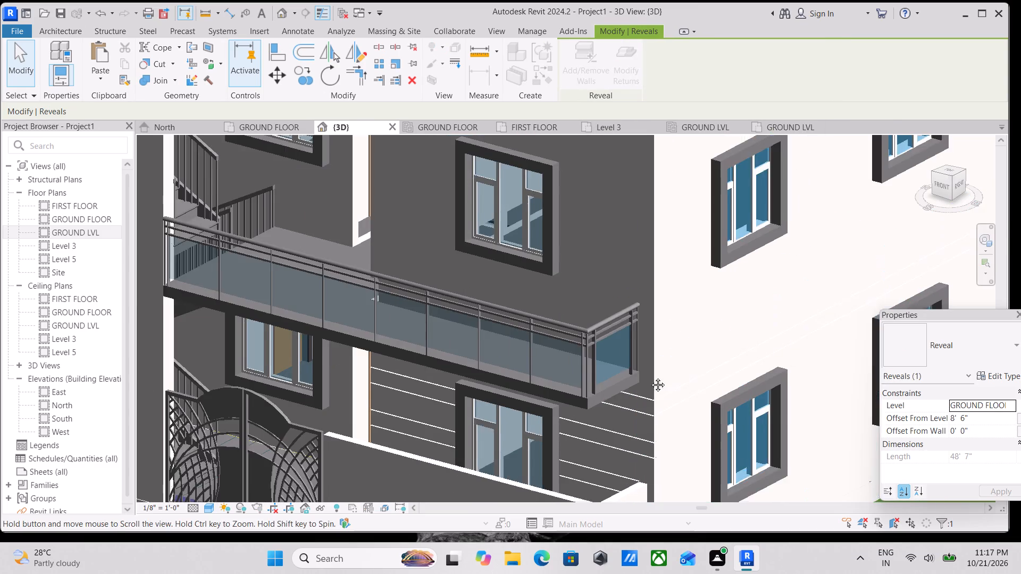
{"action": "middle_click_drag", "start_coordinate": [650, 377], "coordinate": [574, 307]}
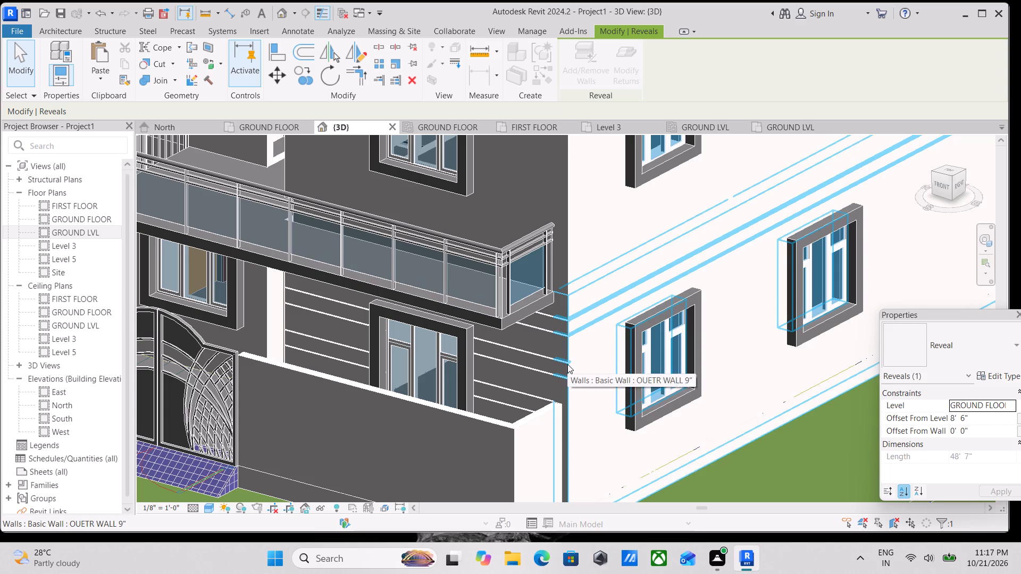
{"action": "left_click", "coordinate": [567, 364]}
{"action": "left_click", "coordinate": [571, 319]}
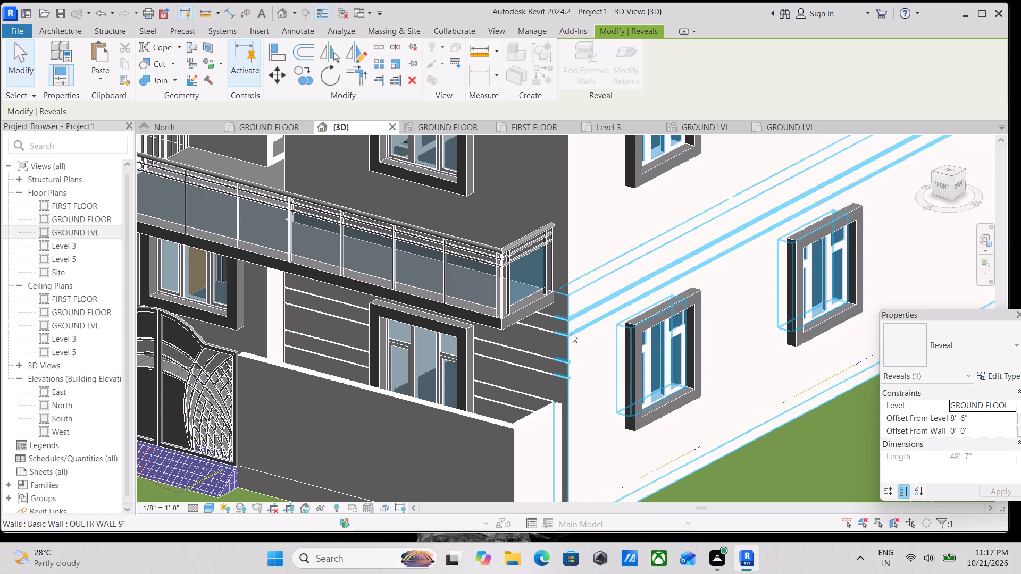
{"action": "left_click", "coordinate": [576, 361]}
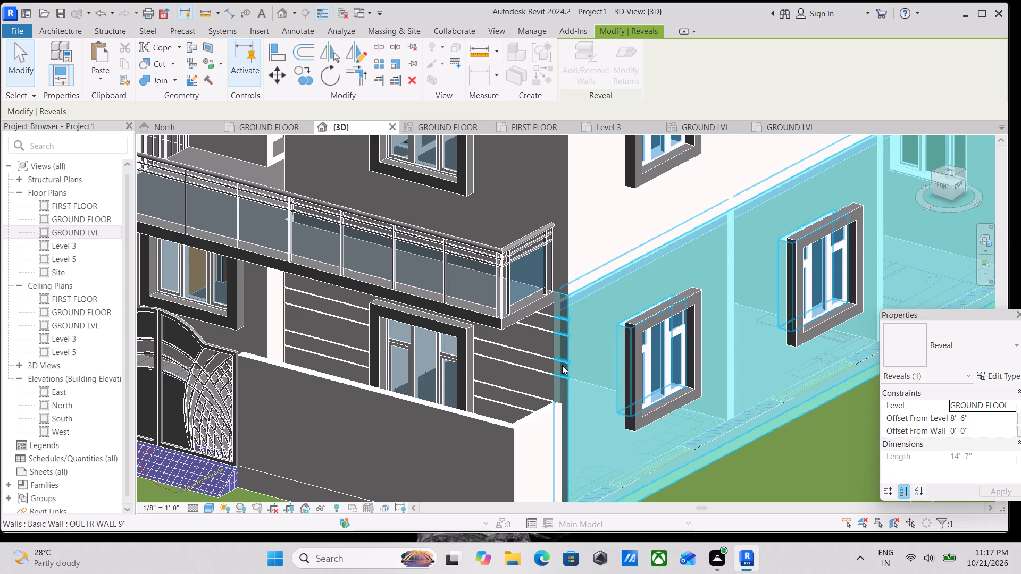
{"action": "left_click", "coordinate": [566, 362]}
{"action": "key", "text": "Escape"}
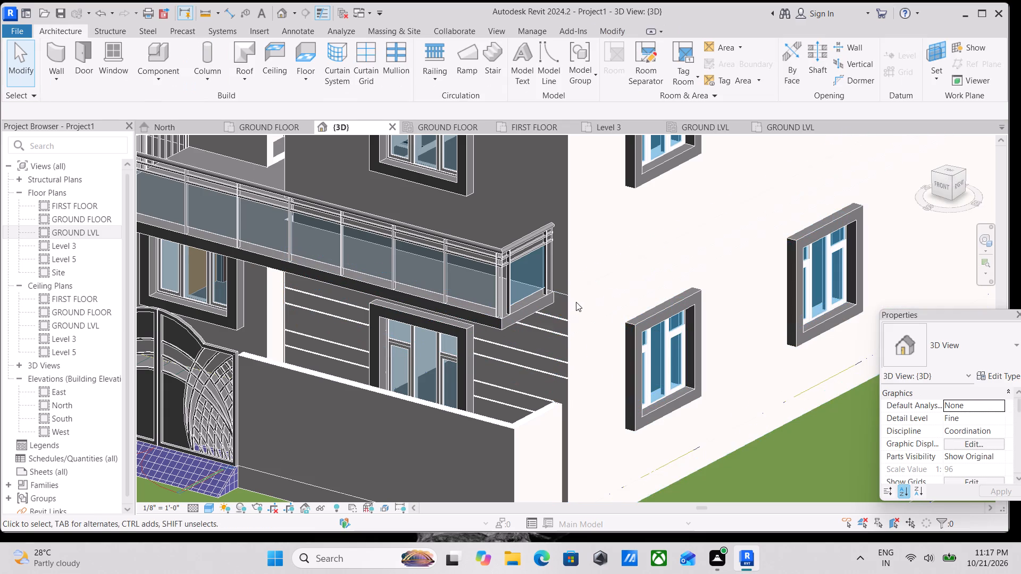
Ungroup the next arrayed reveal down at the corner and add the side wall to it with Add/Remove Walls.
{"action": "left_click", "coordinate": [578, 296]}
{"action": "key", "text": "Escape"}
{"action": "scroll", "coordinate": [590, 327], "scroll_direction": "down", "scroll_amount": 3}
{"action": "middle_click_drag", "start_coordinate": [601, 364], "coordinate": [515, 365]}
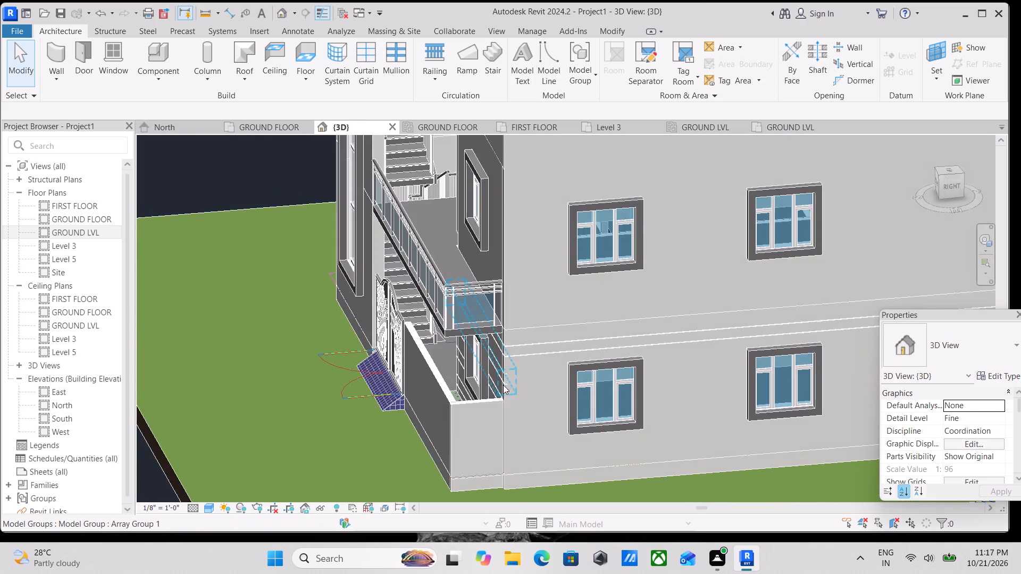
{"action": "scroll", "coordinate": [503, 385], "scroll_direction": "up", "scroll_amount": 7}
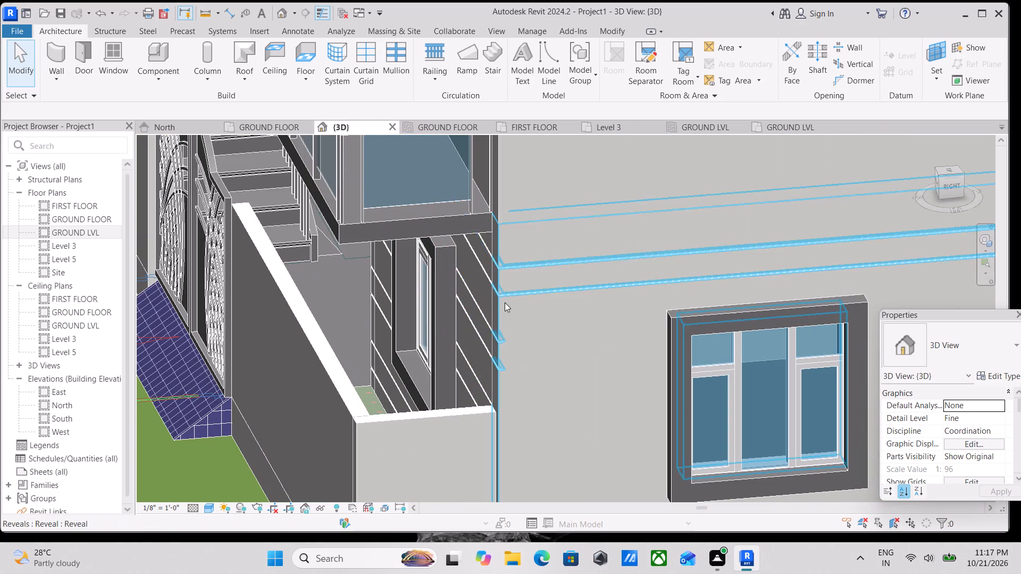
{"action": "scroll", "coordinate": [501, 363], "scroll_direction": "up", "scroll_amount": 8}
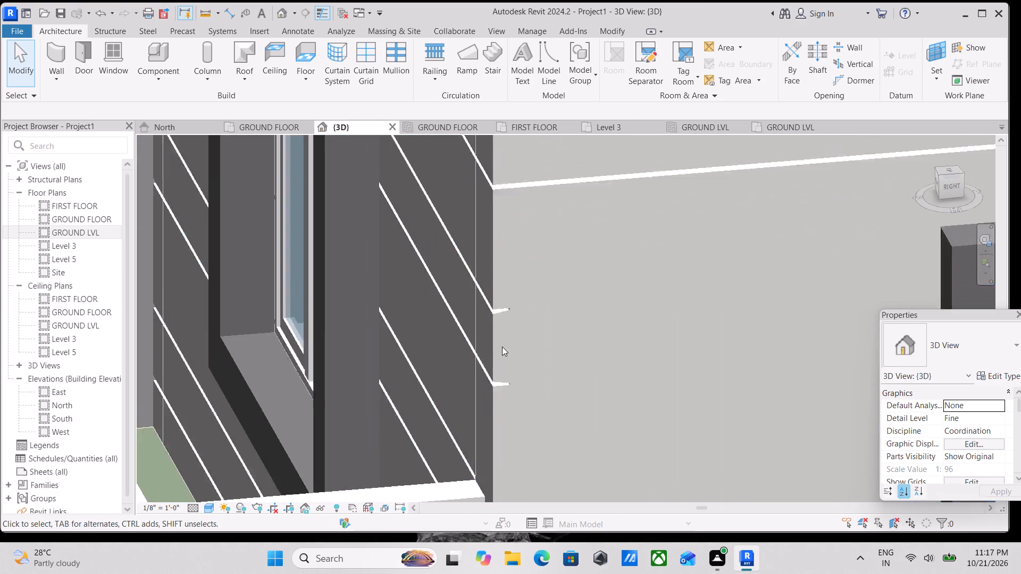
{"action": "scroll", "coordinate": [502, 347], "scroll_direction": "up", "scroll_amount": 5}
{"action": "left_click", "coordinate": [492, 264]}
{"action": "scroll", "coordinate": [492, 264], "scroll_direction": "down", "scroll_amount": 5}
{"action": "middle_click_drag", "start_coordinate": [492, 264], "coordinate": [492, 279]}
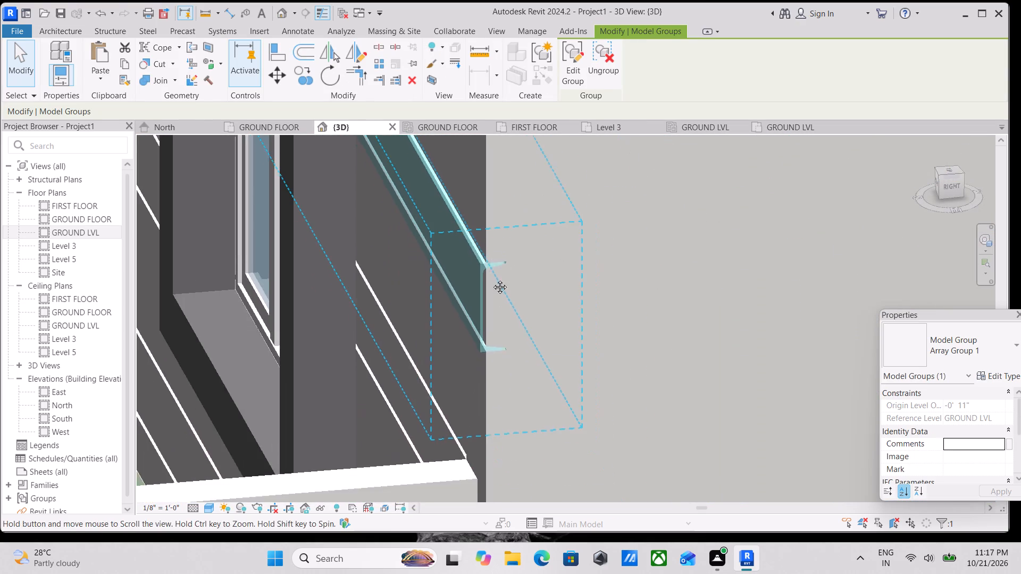
{"action": "middle_click_drag", "start_coordinate": [492, 279], "coordinate": [495, 311]}
{"action": "left_click", "coordinate": [572, 70]}
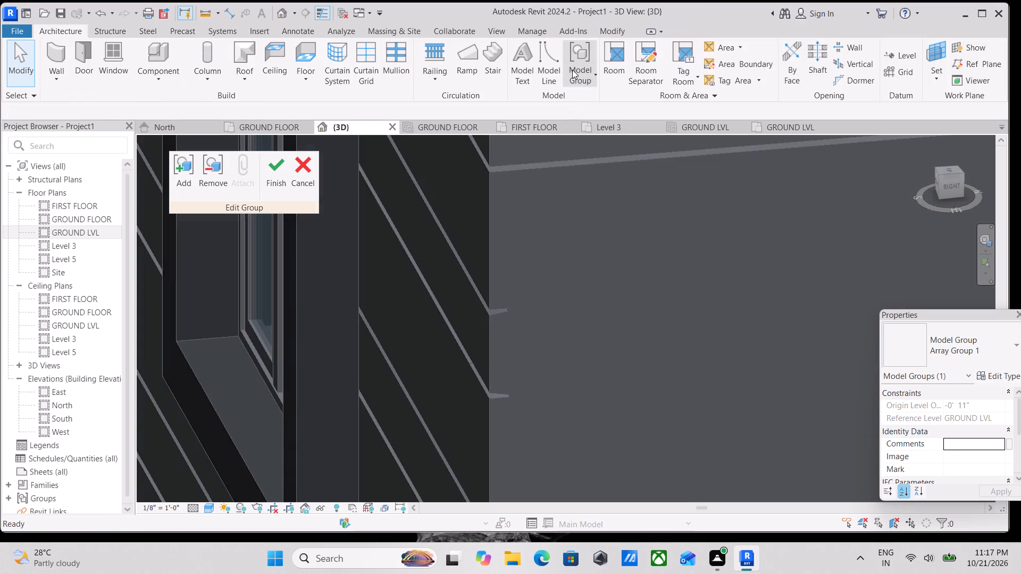
{"action": "left_click", "coordinate": [296, 174]}
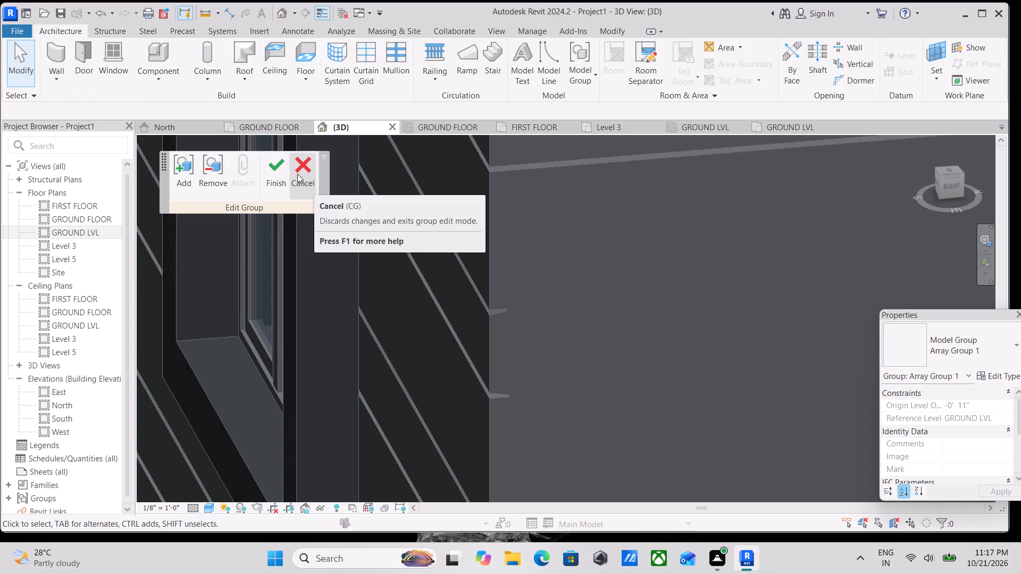
{"action": "left_click", "coordinate": [600, 53]}
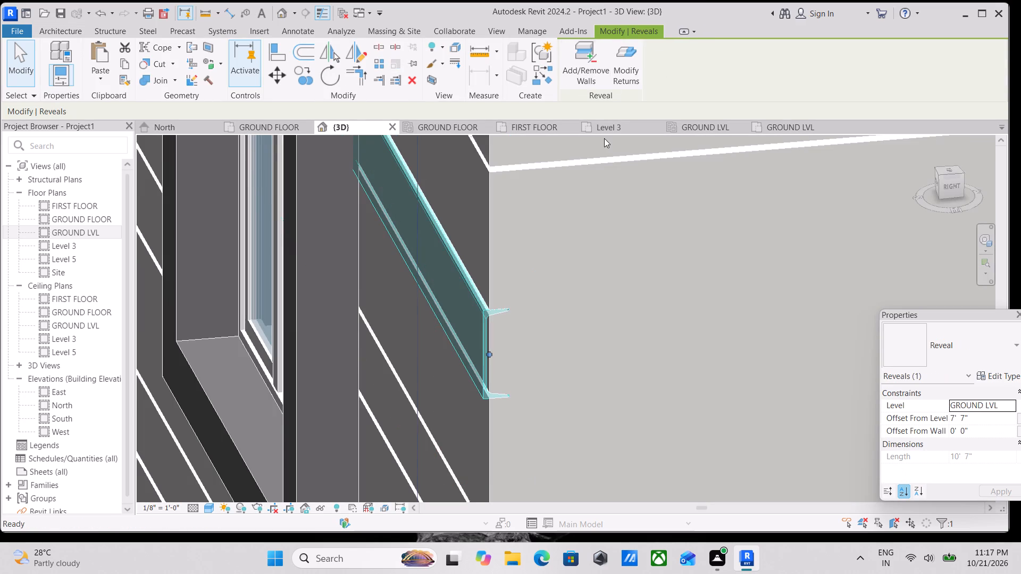
{"action": "scroll", "coordinate": [489, 267], "scroll_direction": "down", "scroll_amount": 2}
{"action": "middle_click_drag", "start_coordinate": [490, 267], "coordinate": [559, 227]}
{"action": "left_click", "coordinate": [589, 63]}
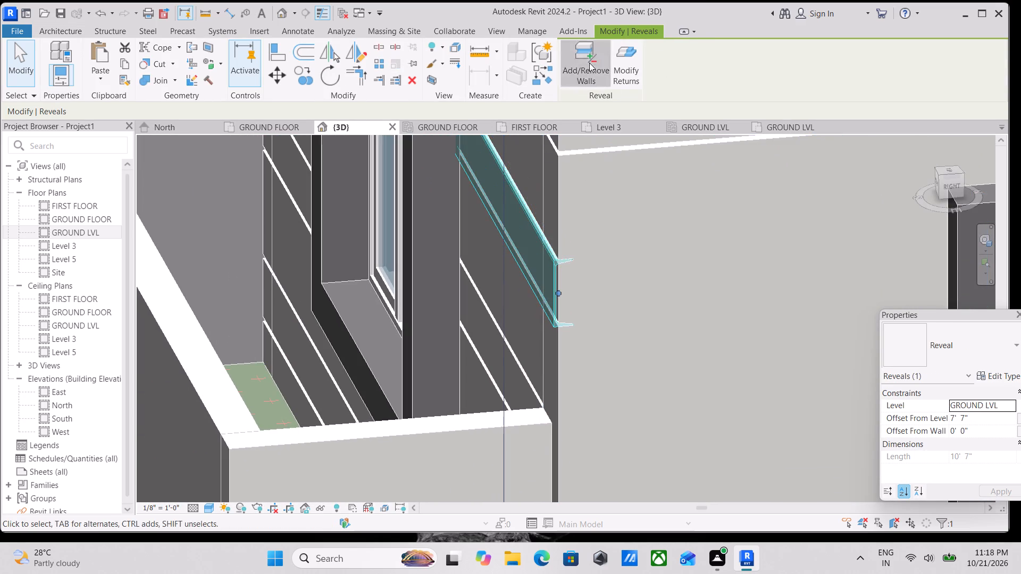
{"action": "scroll", "coordinate": [567, 274], "scroll_direction": "up", "scroll_amount": 3}
{"action": "left_click", "coordinate": [570, 257]}
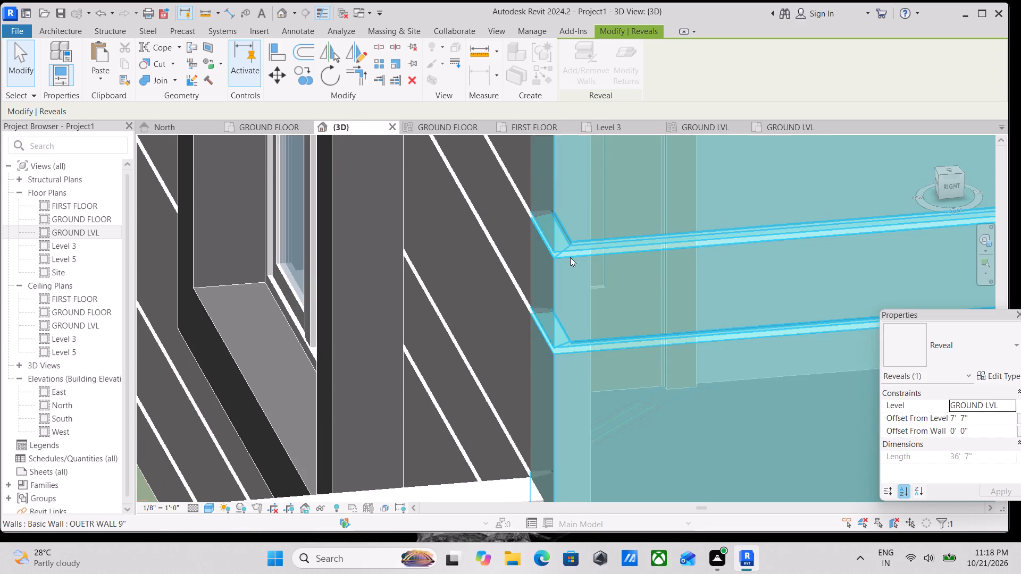
Remove the front wall from that same reveal so it runs only along the side wall.
{"action": "scroll", "coordinate": [570, 257], "scroll_direction": "down", "scroll_amount": 2}
{"action": "middle_click_drag", "start_coordinate": [570, 259], "coordinate": [574, 209]}
{"action": "left_click", "coordinate": [542, 361]}
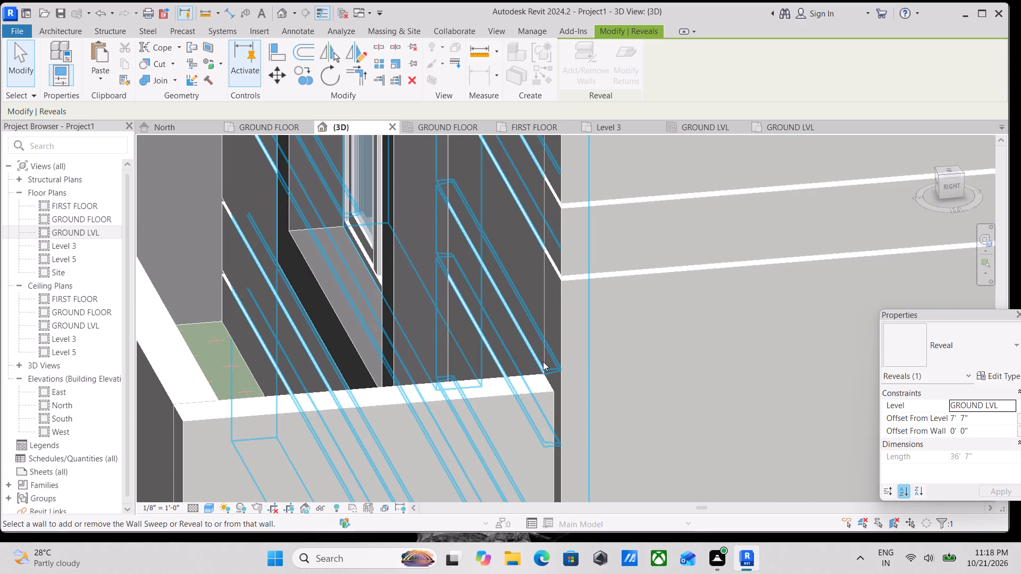
{"action": "scroll", "coordinate": [543, 361], "scroll_direction": "down", "scroll_amount": 3}
{"action": "middle_click_drag", "start_coordinate": [543, 361], "coordinate": [567, 313]}
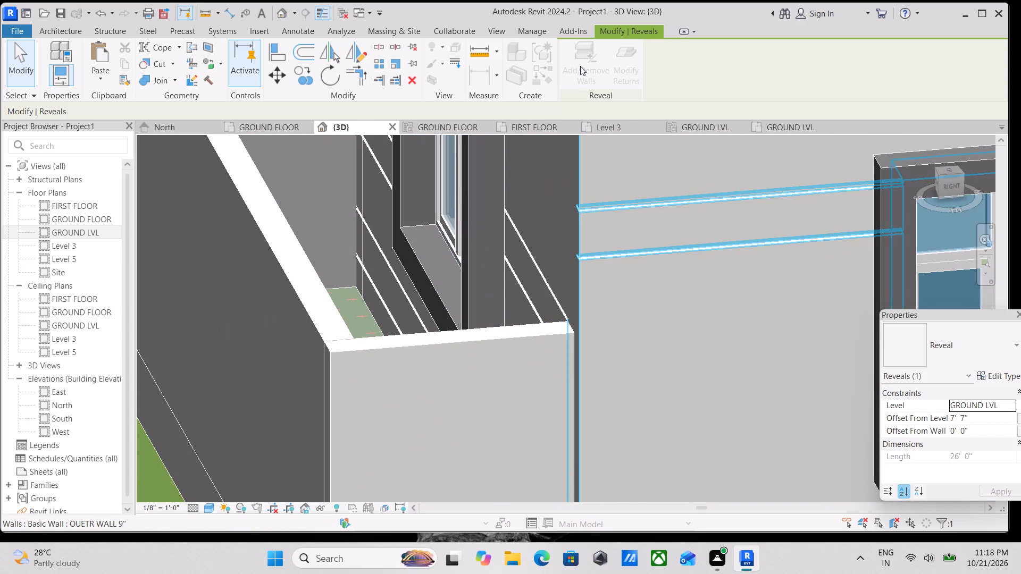
{"action": "left_click", "coordinate": [580, 65]}
{"action": "key", "text": "Escape"}
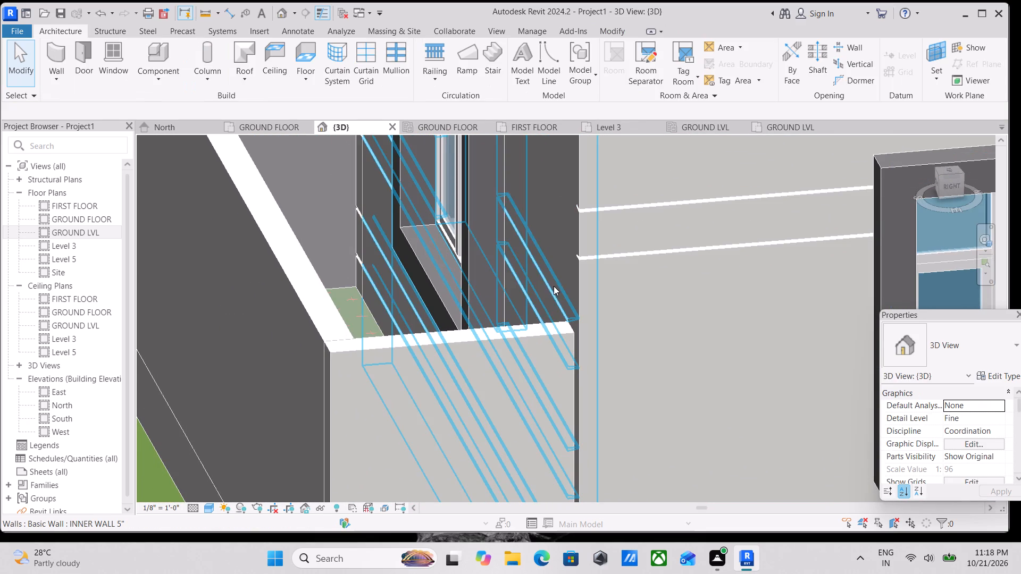
Ungroup the arrayed reveal just above the compound wall and try to extend it onto the side wall.
{"action": "left_click", "coordinate": [554, 286]}
{"action": "key", "text": "Escape"}
{"action": "left_click", "coordinate": [555, 303]}
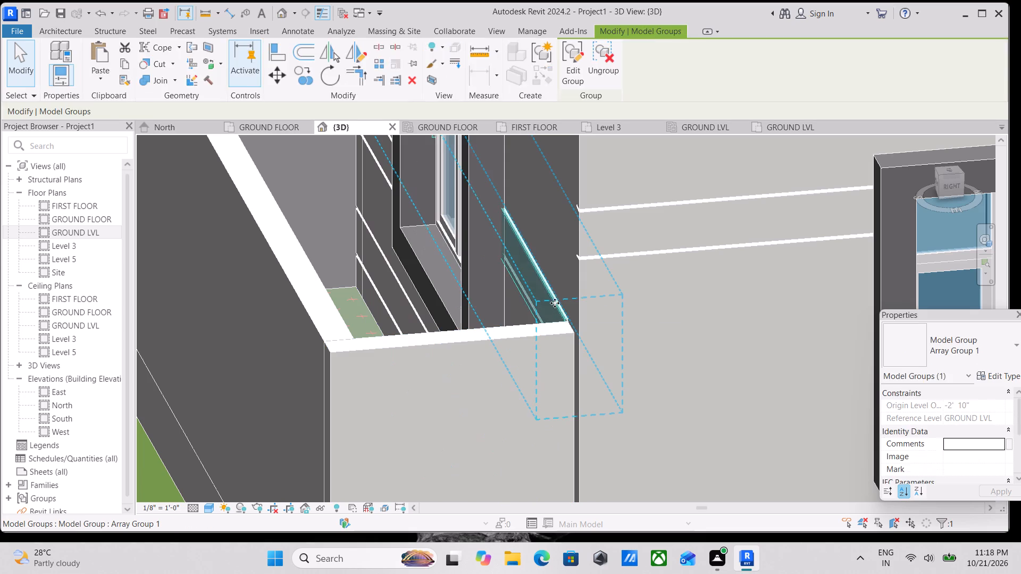
{"action": "key", "text": "Escape"}
{"action": "left_click", "coordinate": [540, 280]}
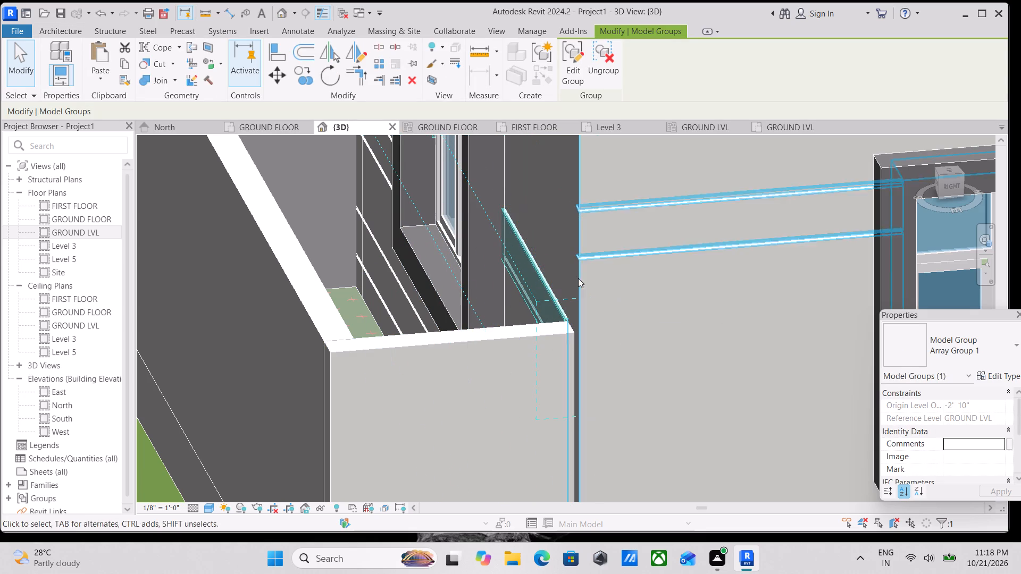
{"action": "left_click", "coordinate": [615, 59]}
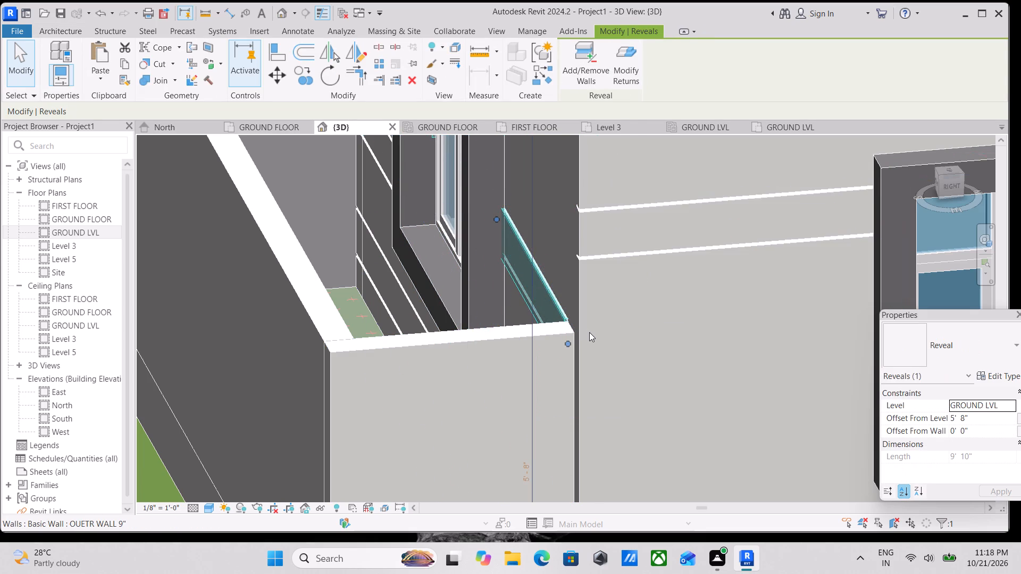
{"action": "left_click", "coordinate": [583, 341]}
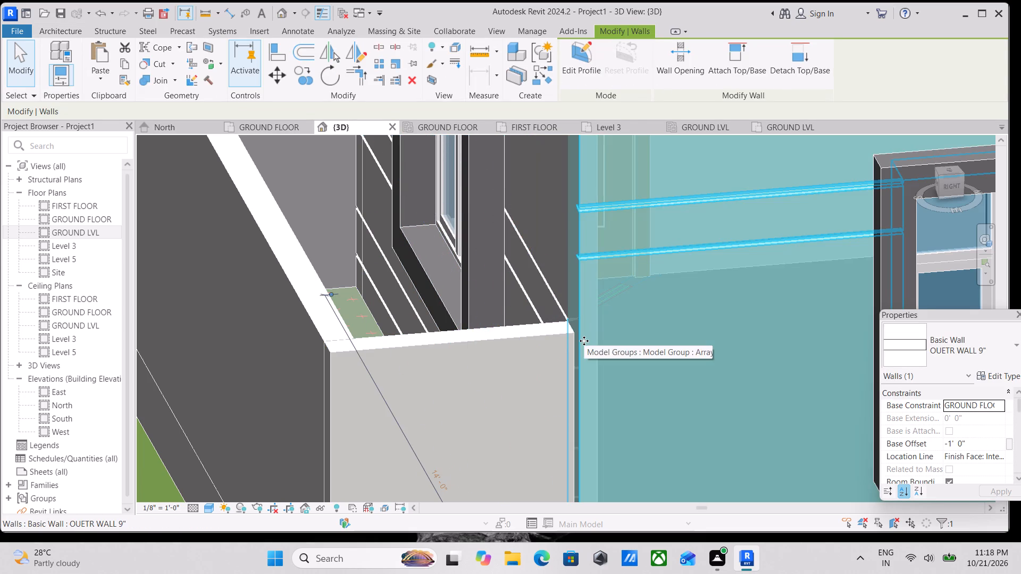
{"action": "scroll", "coordinate": [584, 341], "scroll_direction": "down", "scroll_amount": 3}
{"action": "key", "text": "Escape"}
{"action": "scroll", "coordinate": [584, 340], "scroll_direction": "down", "scroll_amount": 8}
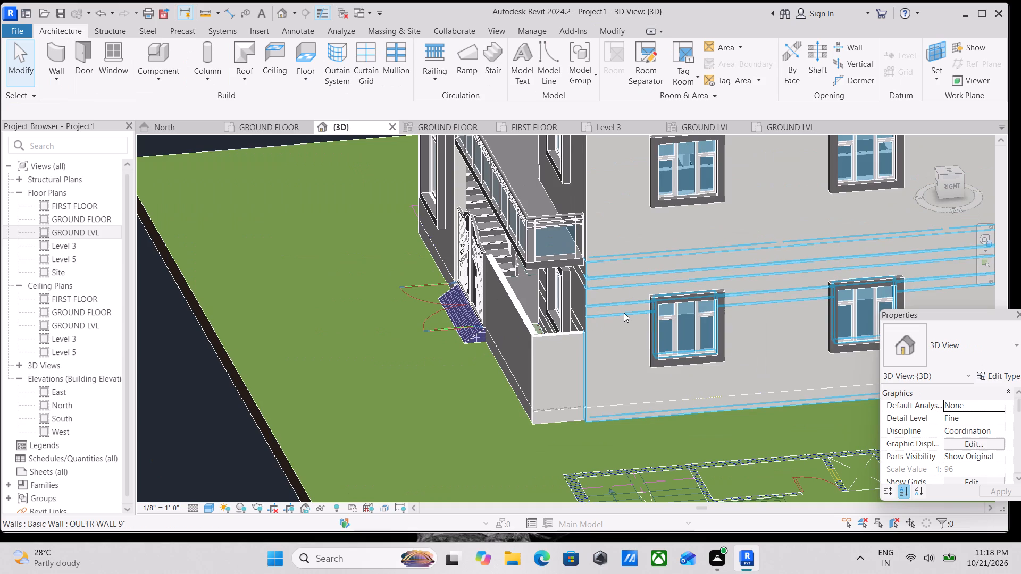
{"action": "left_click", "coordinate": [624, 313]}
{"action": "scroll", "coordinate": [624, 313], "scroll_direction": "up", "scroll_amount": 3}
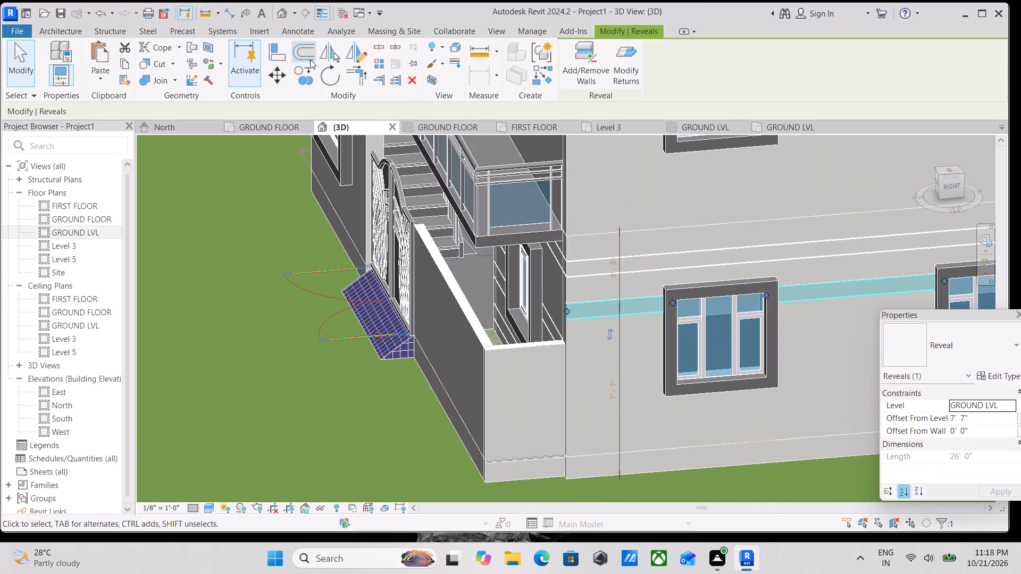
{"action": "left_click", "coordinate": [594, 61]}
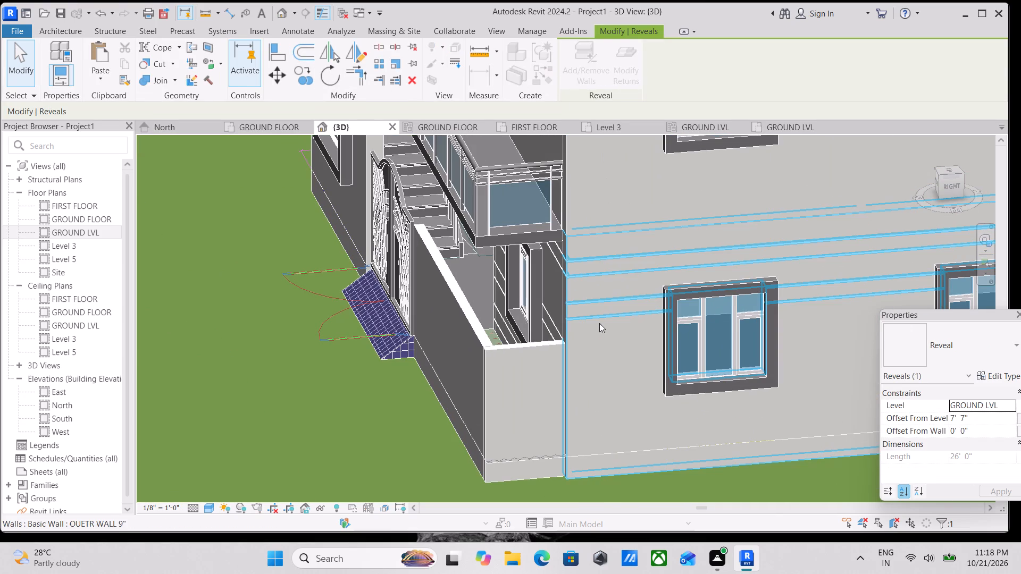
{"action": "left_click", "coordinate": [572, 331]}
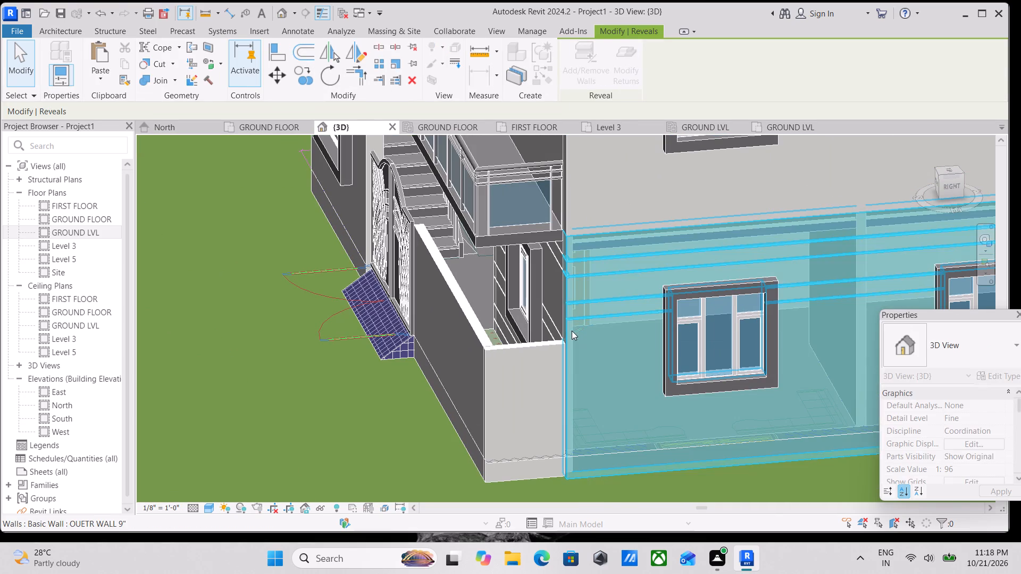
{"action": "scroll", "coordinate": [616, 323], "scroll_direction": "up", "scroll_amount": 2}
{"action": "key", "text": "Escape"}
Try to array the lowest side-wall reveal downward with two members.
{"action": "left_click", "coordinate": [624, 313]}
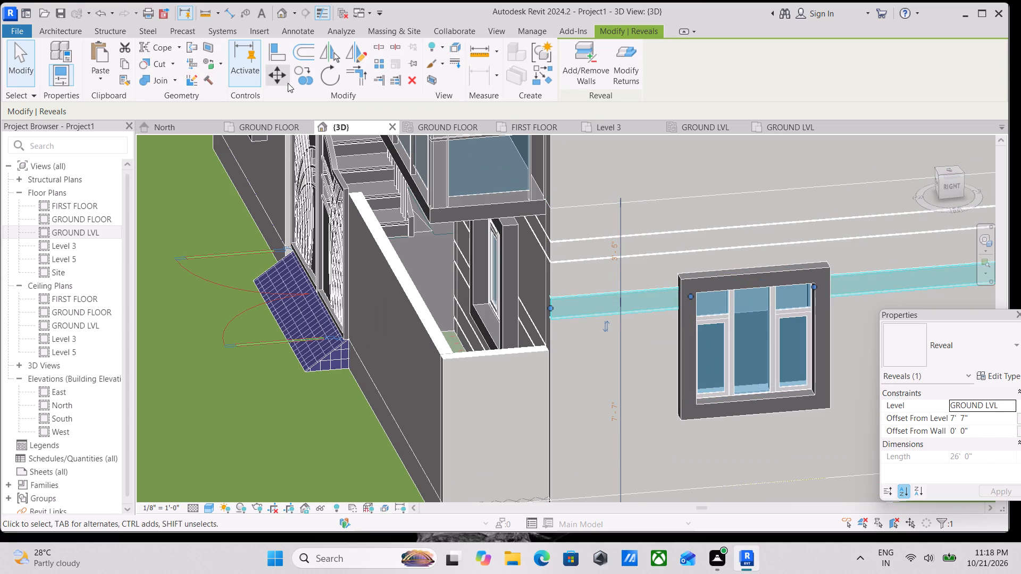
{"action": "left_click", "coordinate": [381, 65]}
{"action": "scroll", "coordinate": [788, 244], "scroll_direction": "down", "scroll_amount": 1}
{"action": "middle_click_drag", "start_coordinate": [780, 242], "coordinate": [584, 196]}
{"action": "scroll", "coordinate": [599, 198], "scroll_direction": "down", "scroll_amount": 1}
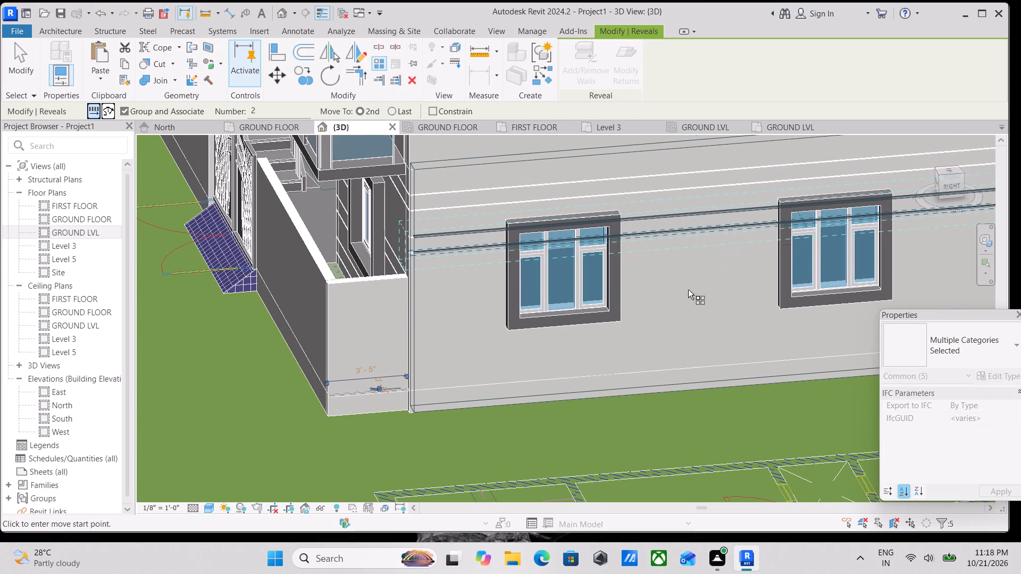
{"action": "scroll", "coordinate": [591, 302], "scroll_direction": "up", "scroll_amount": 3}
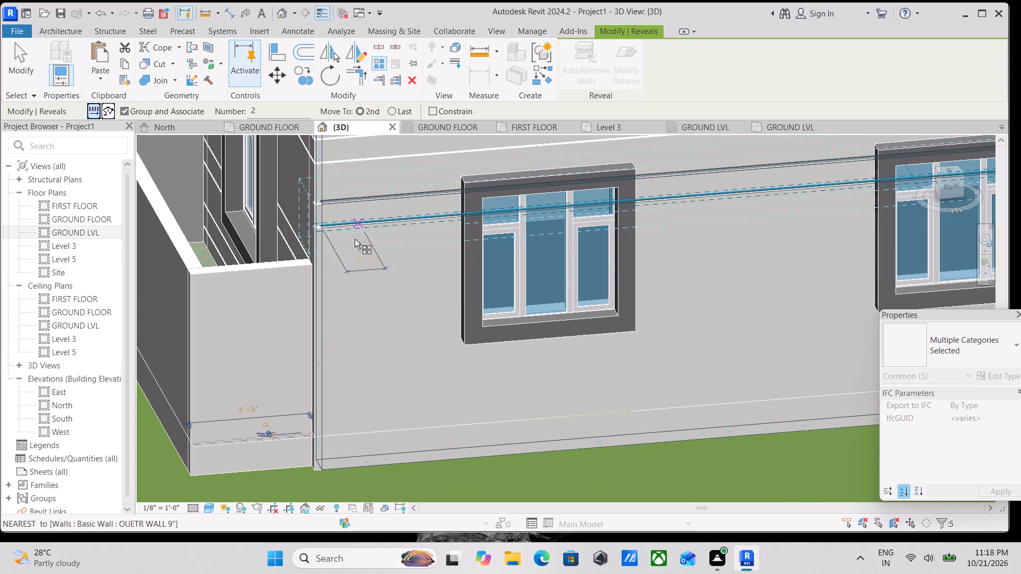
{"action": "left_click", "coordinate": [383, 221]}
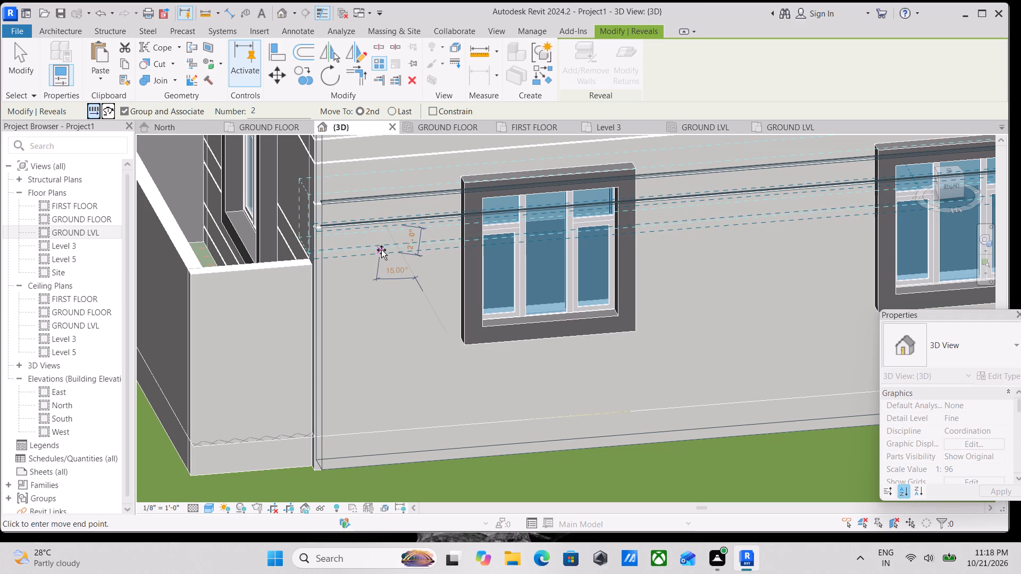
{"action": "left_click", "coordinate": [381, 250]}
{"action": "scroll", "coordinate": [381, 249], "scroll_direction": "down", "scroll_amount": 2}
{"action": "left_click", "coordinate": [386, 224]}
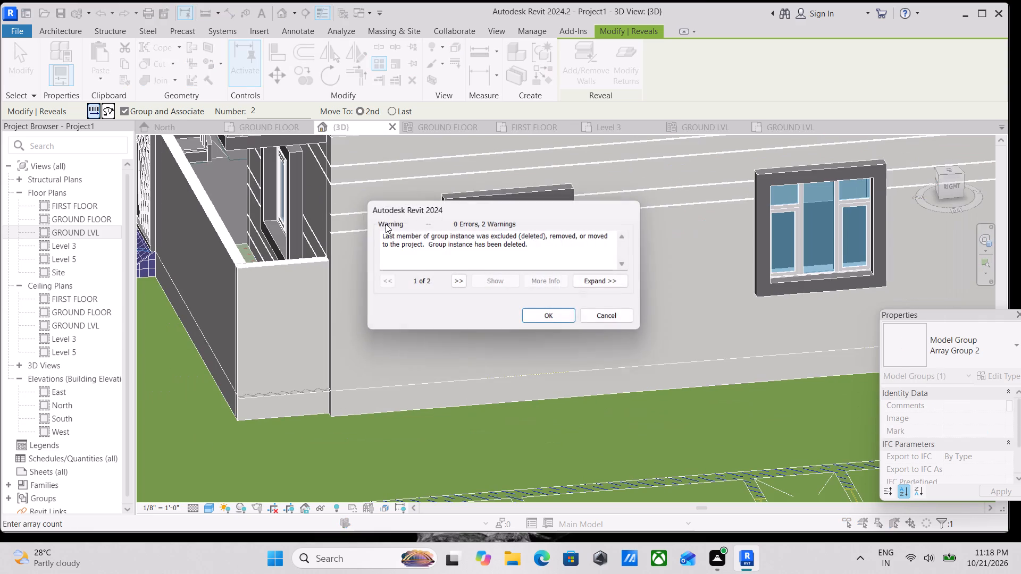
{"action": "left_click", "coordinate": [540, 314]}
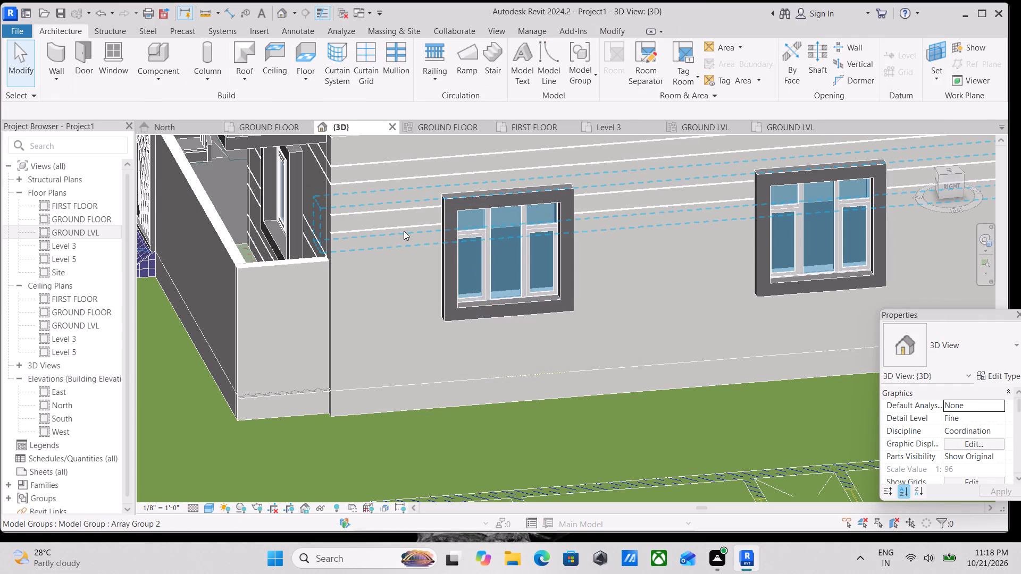
Array the side wall's lowest reveal group straight down at 2' 0" spacing with 4 members.
{"action": "left_click", "coordinate": [388, 230]}
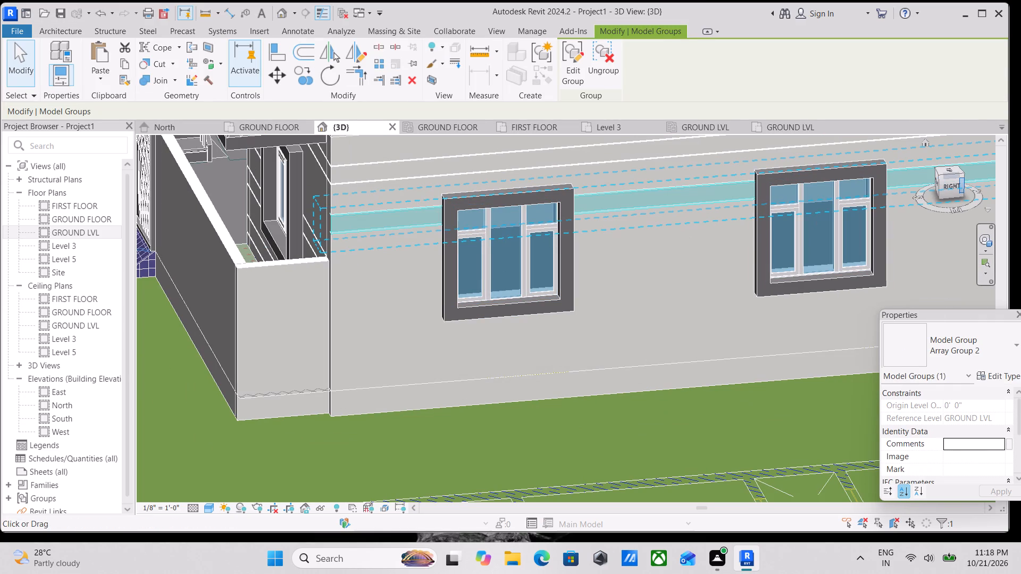
{"action": "left_click", "coordinate": [952, 185]}
{"action": "scroll", "coordinate": [669, 311], "scroll_direction": "up", "scroll_amount": 1}
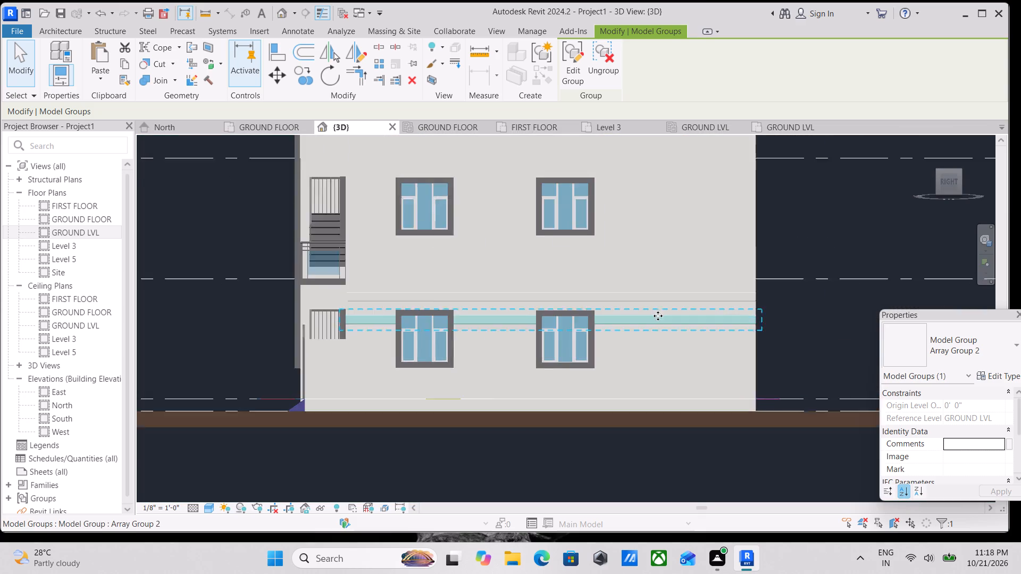
{"action": "scroll", "coordinate": [658, 316], "scroll_direction": "up", "scroll_amount": 2}
{"action": "scroll", "coordinate": [577, 366], "scroll_direction": "up", "scroll_amount": 2}
{"action": "key", "text": "Escape"}
{"action": "middle_click_drag", "start_coordinate": [424, 317], "coordinate": [592, 314]}
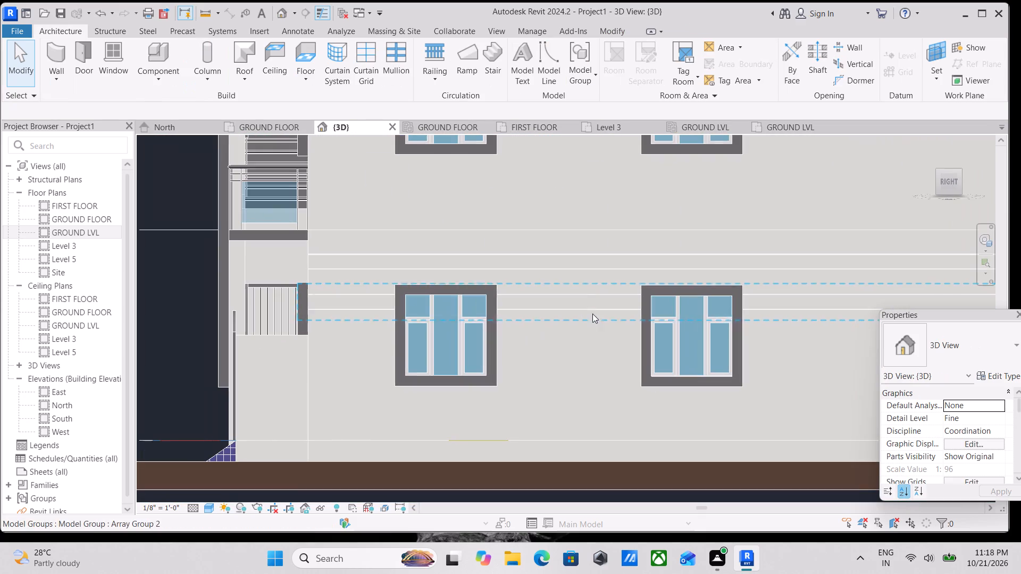
{"action": "key", "text": "Escape"}
{"action": "left_click", "coordinate": [557, 306]}
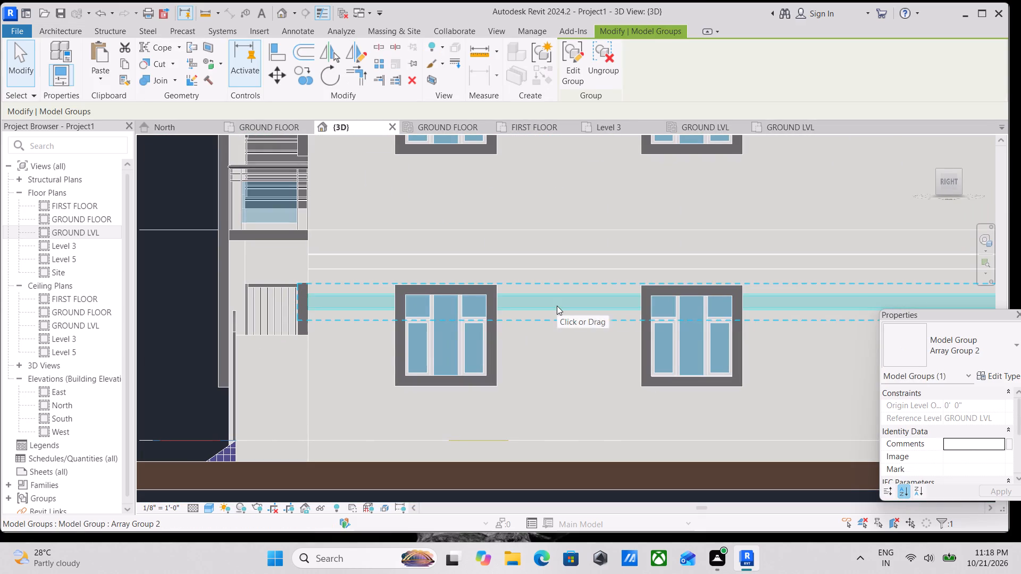
{"action": "left_click", "coordinate": [379, 62]}
{"action": "left_click", "coordinate": [375, 307]}
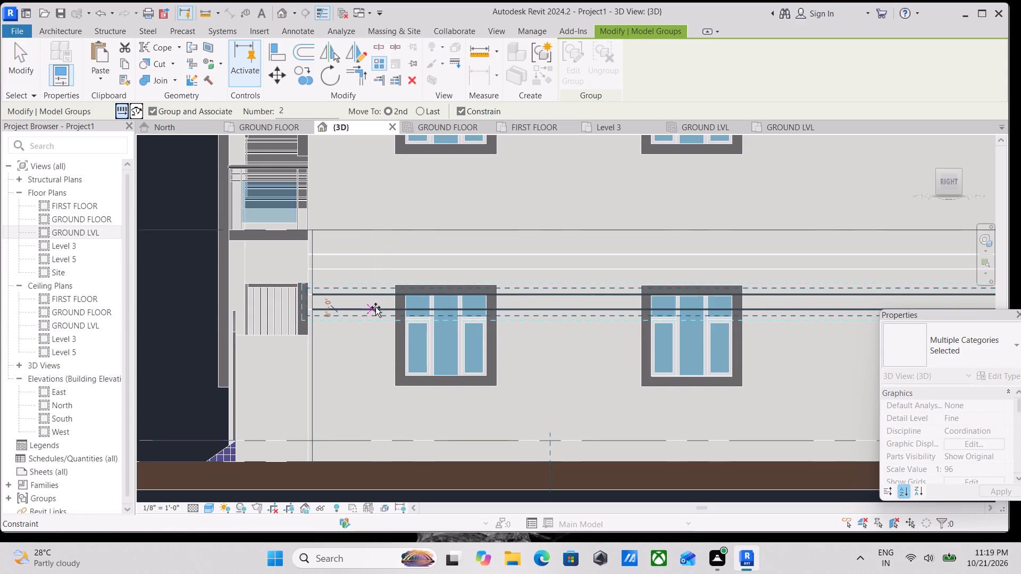
{"action": "left_click", "coordinate": [372, 348]}
{"action": "scroll", "coordinate": [372, 336], "scroll_direction": "down", "scroll_amount": 2}
{"action": "middle_click_drag", "start_coordinate": [372, 336], "coordinate": [405, 354]}
{"action": "key", "text": "4"}
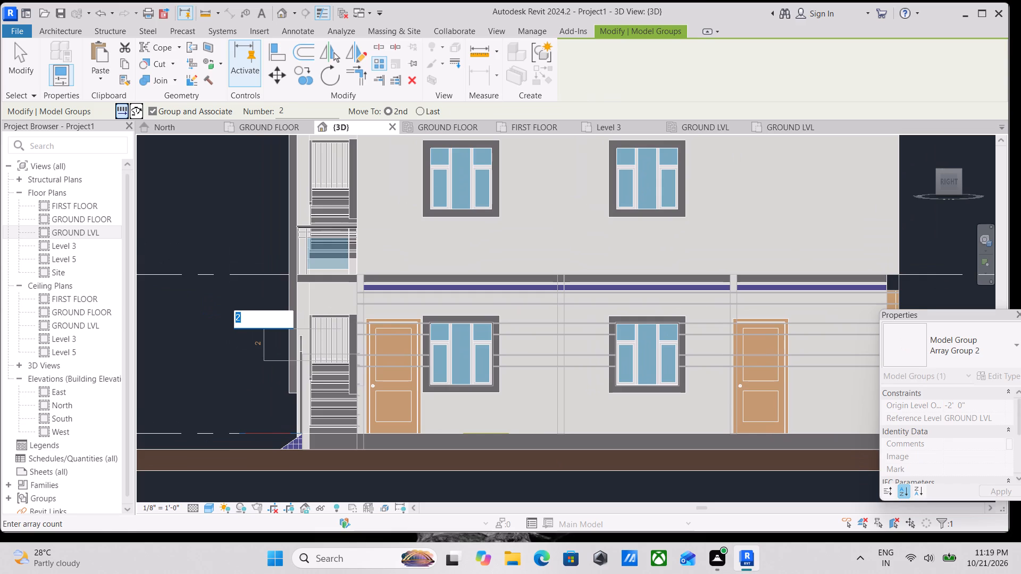
{"action": "key", "text": "Return"}
{"action": "key", "text": "Escape"}
Copy the front wall's reveal behind the boundary wall upward to about 6' 5" above GROUND FLOOR, below the balcony.
{"action": "scroll", "coordinate": [493, 347], "scroll_direction": "down", "scroll_amount": 1}
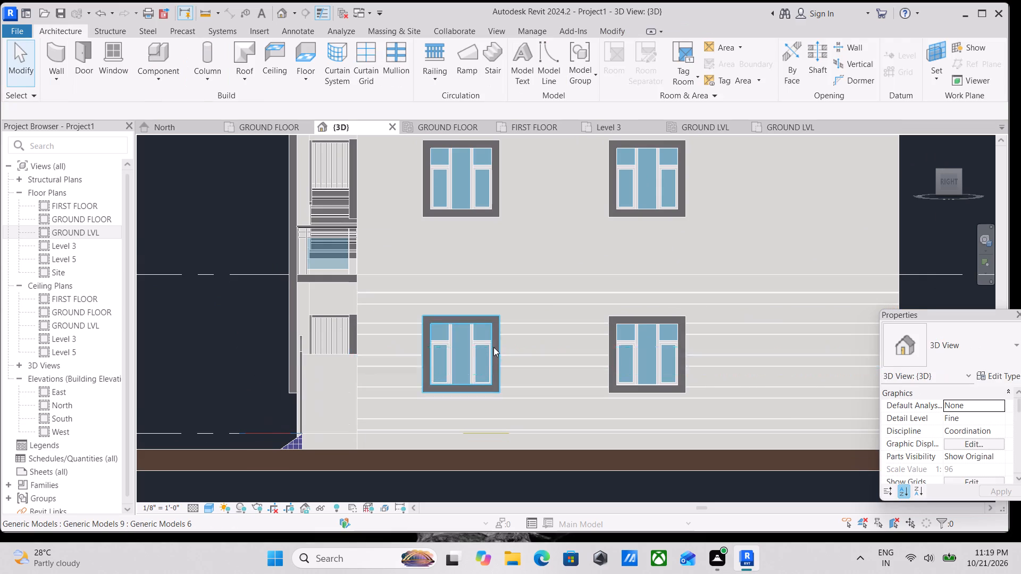
{"action": "scroll", "coordinate": [493, 347], "scroll_direction": "down", "scroll_amount": 3}
{"action": "middle_click_drag", "start_coordinate": [469, 316], "coordinate": [631, 428]}
{"action": "scroll", "coordinate": [554, 395], "scroll_direction": "up", "scroll_amount": 3}
{"action": "scroll", "coordinate": [517, 417], "scroll_direction": "up", "scroll_amount": 2}
{"action": "middle_click_drag", "start_coordinate": [498, 376], "coordinate": [514, 357]}
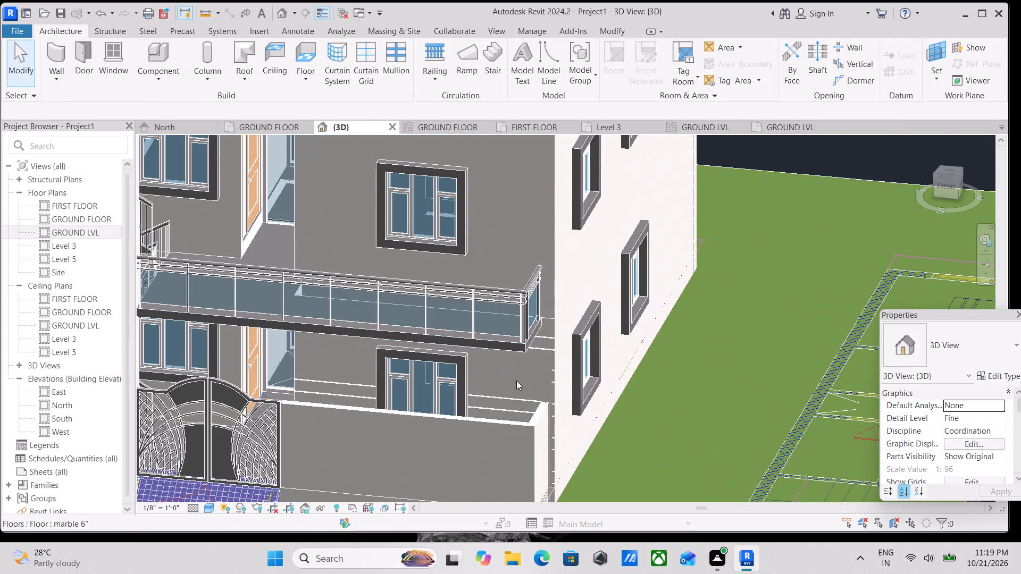
{"action": "left_click", "coordinate": [497, 400]}
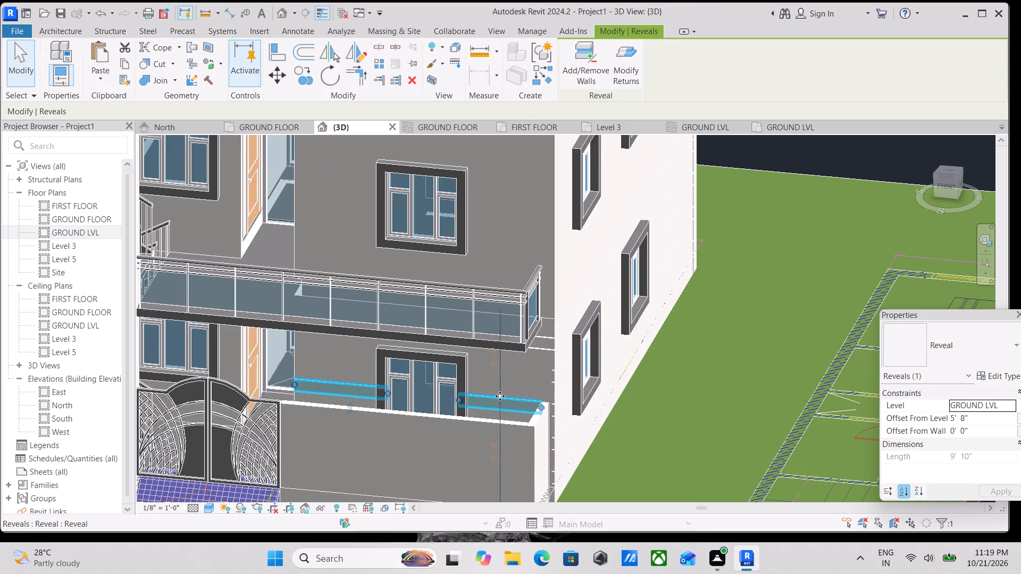
{"action": "scroll", "coordinate": [500, 396], "scroll_direction": "down", "scroll_amount": 2}
{"action": "middle_click_drag", "start_coordinate": [500, 396], "coordinate": [545, 390]}
{"action": "scroll", "coordinate": [545, 390], "scroll_direction": "up", "scroll_amount": 1}
{"action": "scroll", "coordinate": [417, 384], "scroll_direction": "up", "scroll_amount": 1}
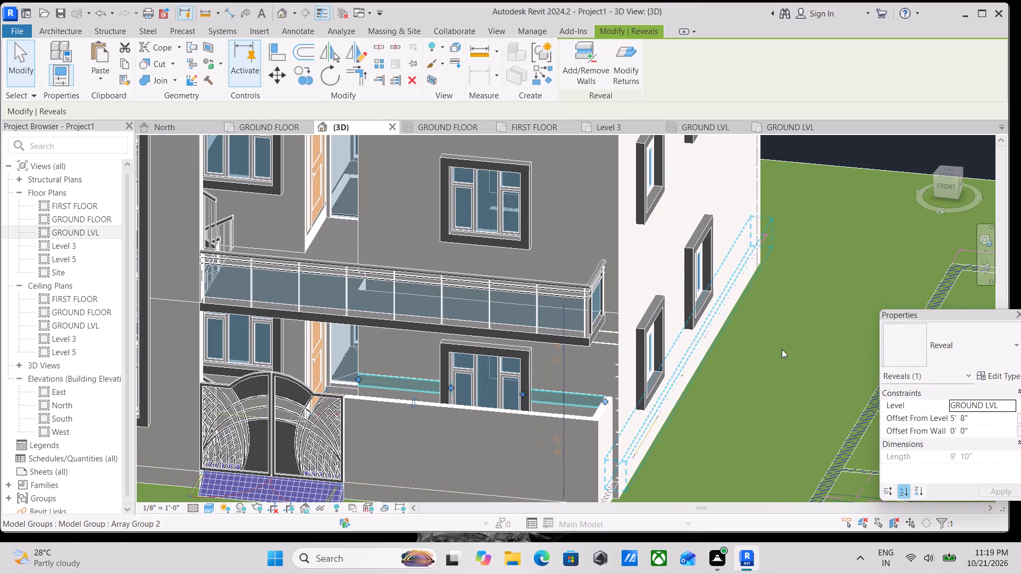
{"action": "left_click", "coordinate": [948, 185]}
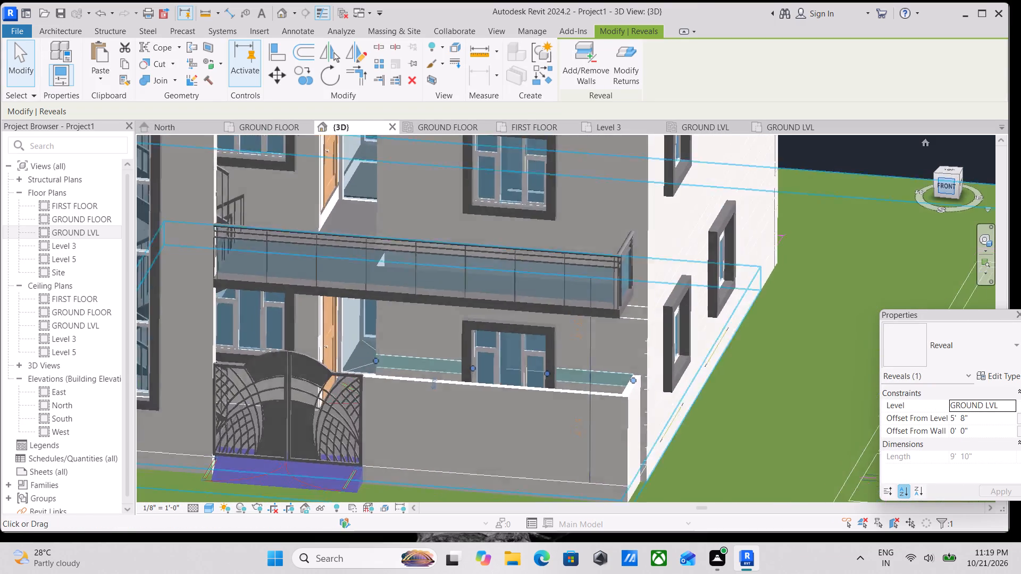
{"action": "middle_click_drag", "start_coordinate": [488, 273], "coordinate": [505, 300]}
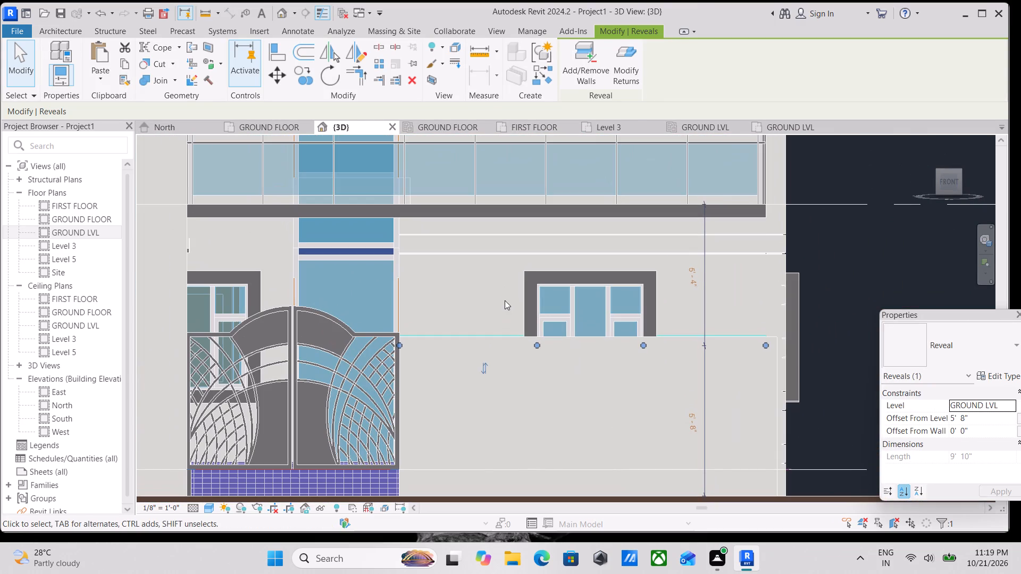
{"action": "type", "text": "CO"}
{"action": "left_click", "coordinate": [485, 332]}
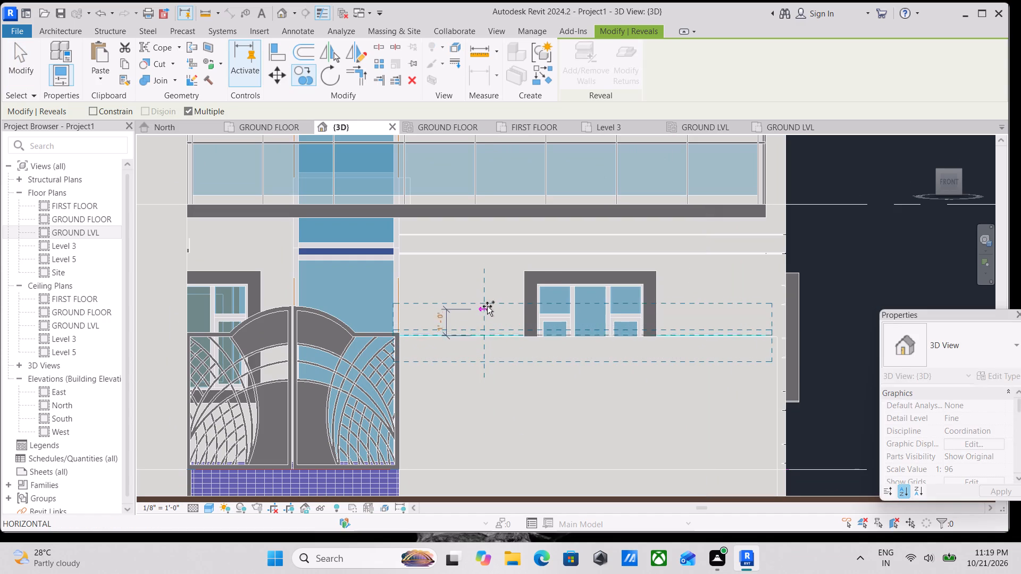
{"action": "left_click", "coordinate": [487, 289]}
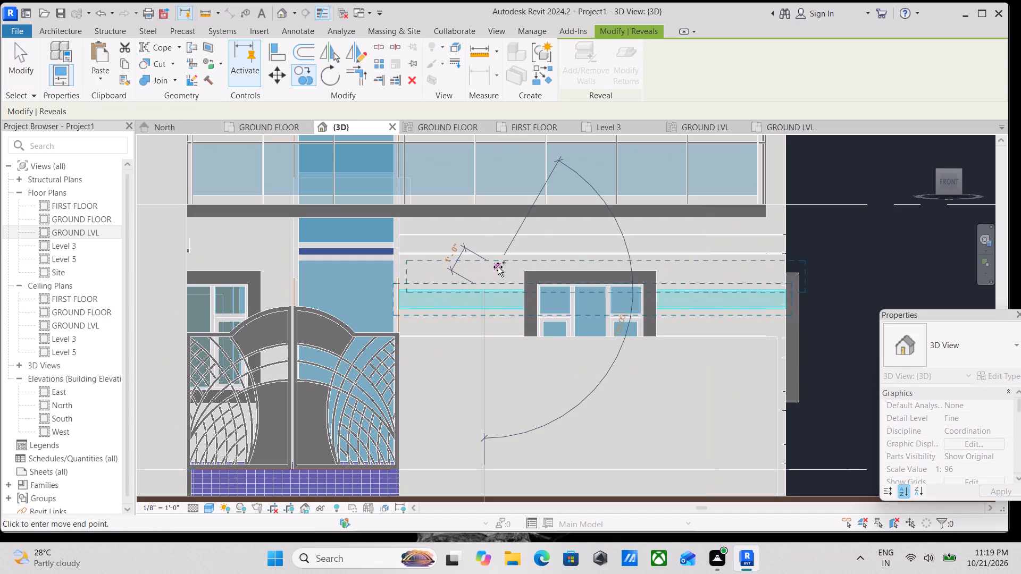
{"action": "scroll", "coordinate": [480, 282], "scroll_direction": "down", "scroll_amount": 2}
{"action": "key", "text": "Escape"}
{"action": "scroll", "coordinate": [480, 282], "scroll_direction": "down", "scroll_amount": 4}
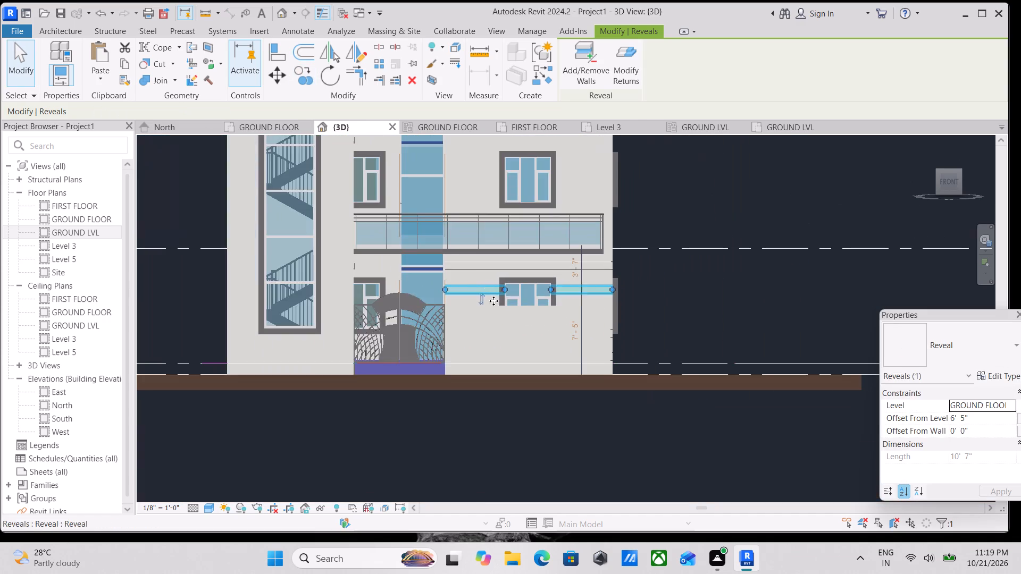
{"action": "key", "text": "Escape"}
Examine the whole house from an angled overview and from the front.
{"action": "scroll", "coordinate": [497, 308], "scroll_direction": "down", "scroll_amount": 7}
{"action": "middle_click_drag", "start_coordinate": [509, 297], "coordinate": [600, 393], "text": "shift"}
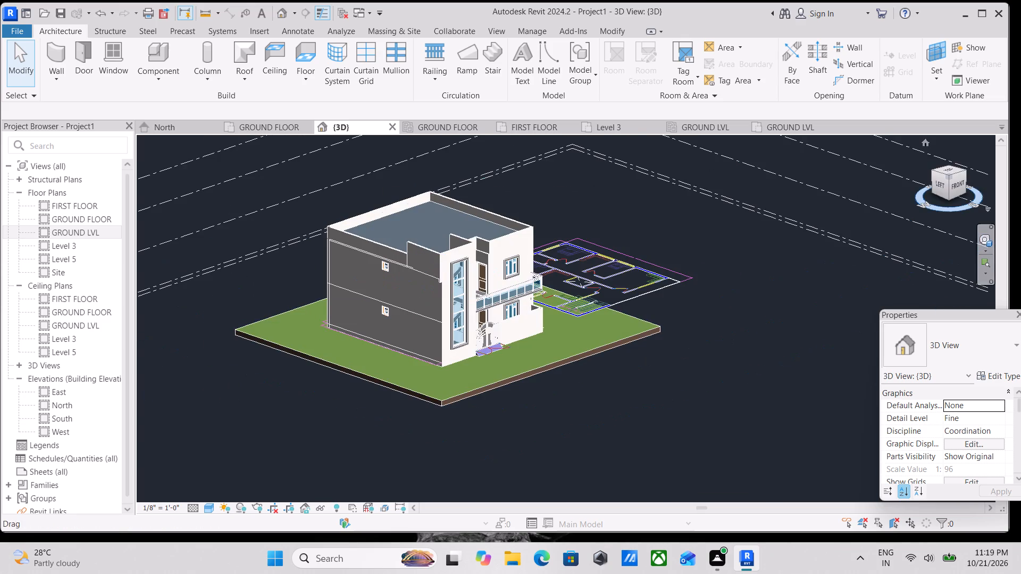
{"action": "scroll", "coordinate": [976, 194], "scroll_direction": "up", "scroll_amount": 4}
{"action": "left_click", "coordinate": [962, 182]}
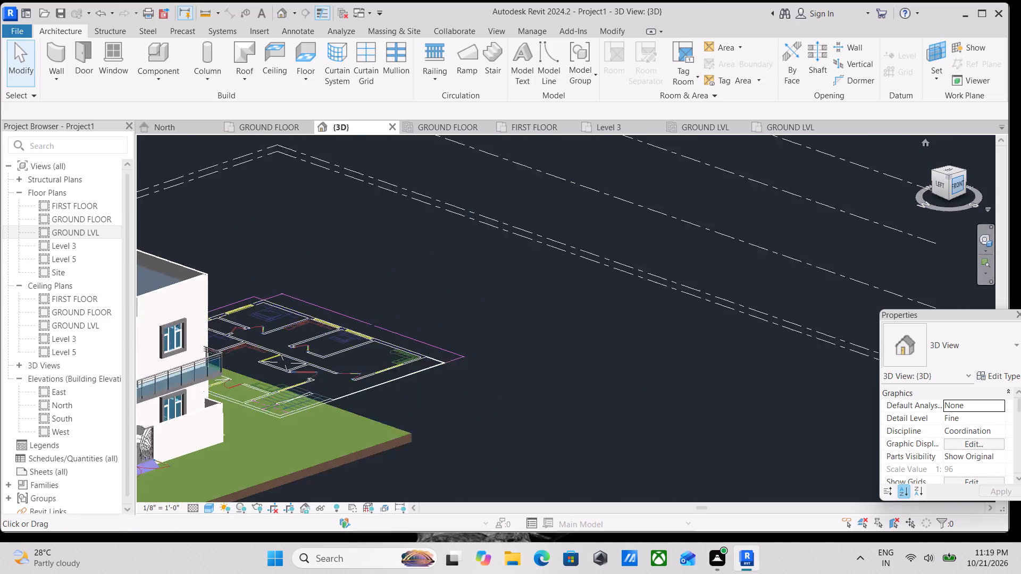
{"action": "scroll", "coordinate": [396, 282], "scroll_direction": "up", "scroll_amount": 4}
{"action": "scroll", "coordinate": [375, 321], "scroll_direction": "up", "scroll_amount": 7}
{"action": "middle_click_drag", "start_coordinate": [304, 320], "coordinate": [401, 353]}
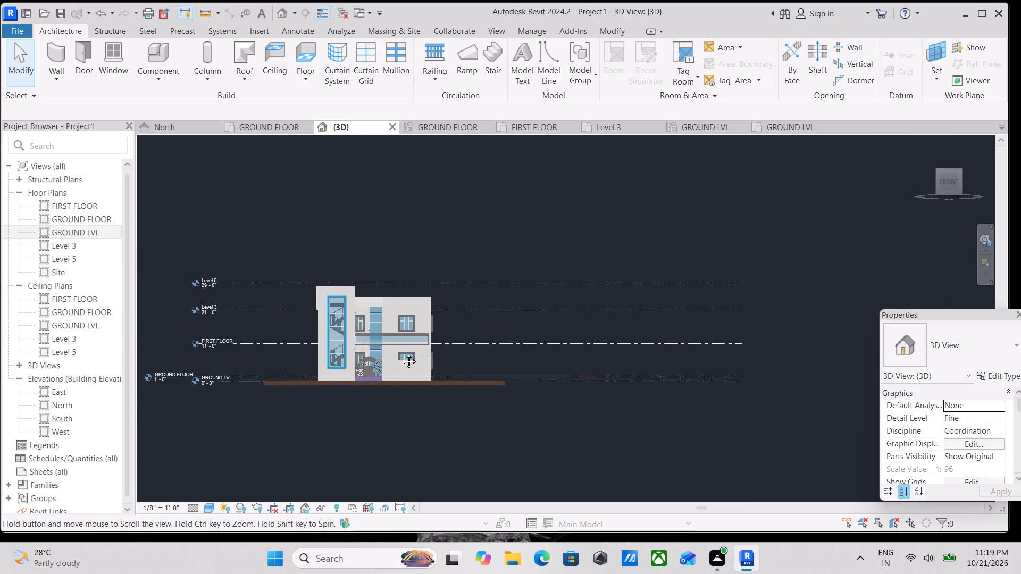
{"action": "middle_click_drag", "start_coordinate": [401, 353], "coordinate": [470, 366]}
{"action": "scroll", "coordinate": [471, 366], "scroll_direction": "up", "scroll_amount": 1}
Review the 3D view's Graphic Display Options, including the Realistic settings, and leave them as they are.
{"action": "left_click", "coordinate": [205, 508]}
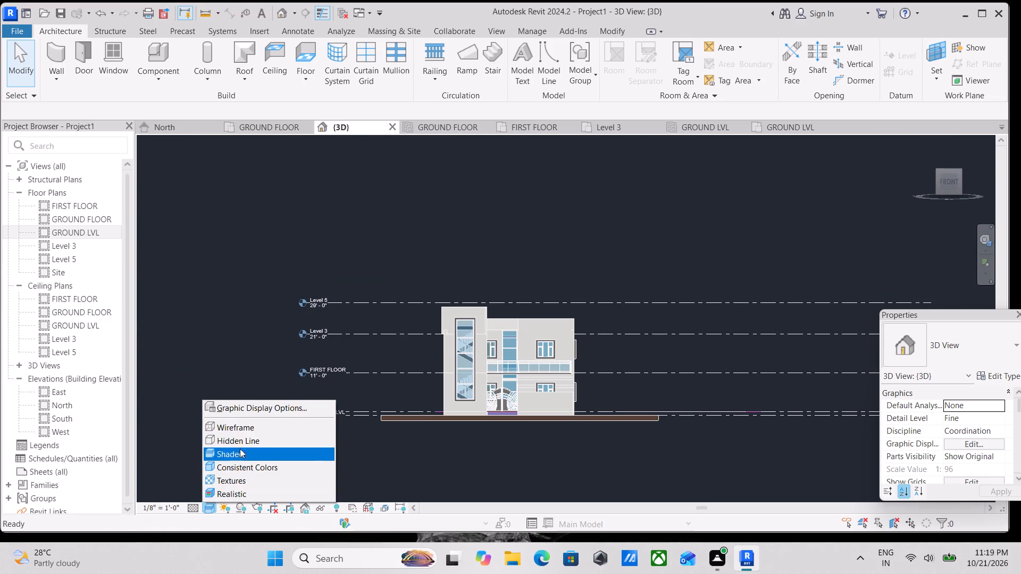
{"action": "left_click", "coordinate": [265, 408]}
{"action": "scroll", "coordinate": [453, 407], "scroll_direction": "down", "scroll_amount": 4}
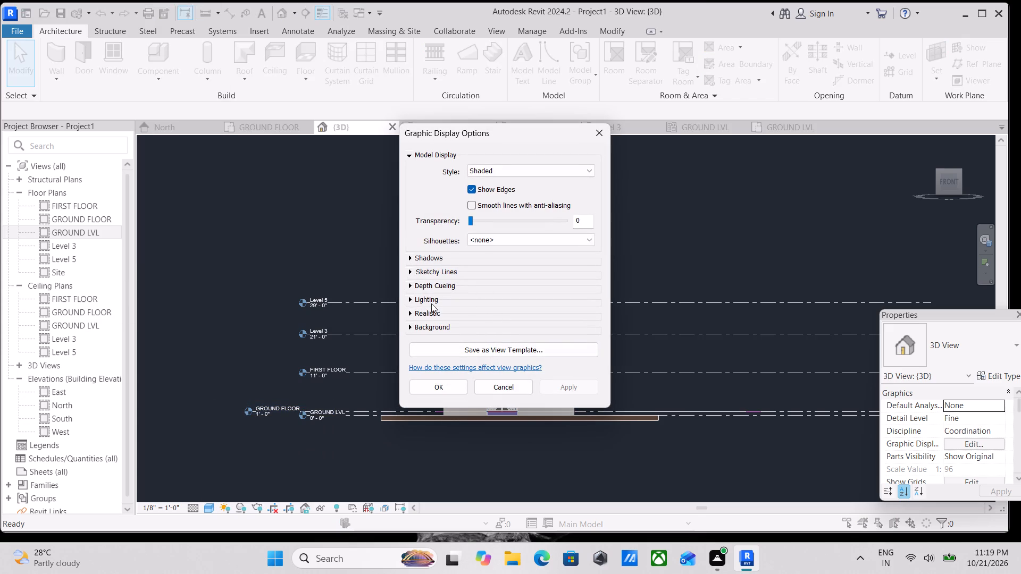
{"action": "left_click", "coordinate": [411, 309]}
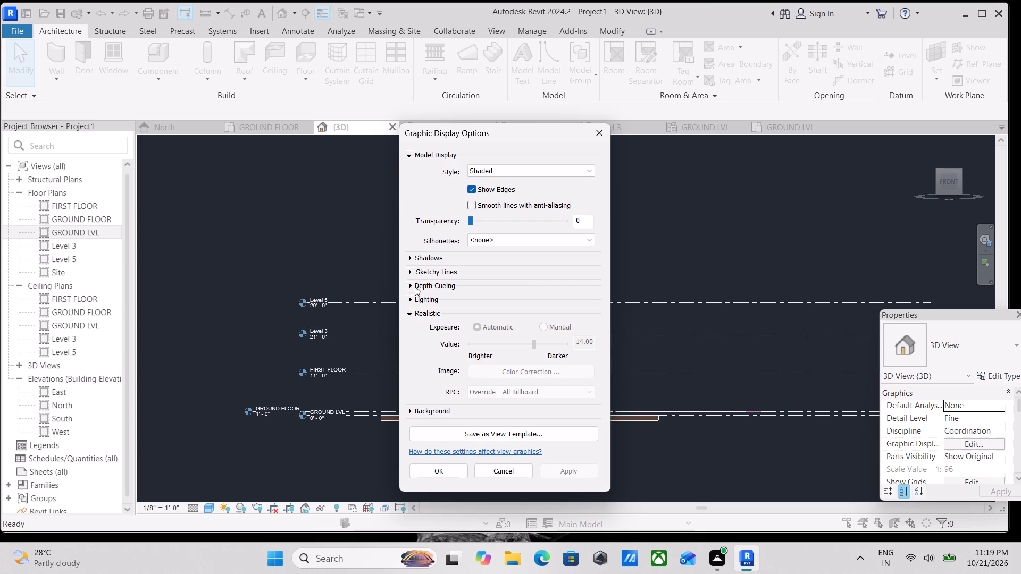
{"action": "scroll", "coordinate": [540, 398], "scroll_direction": "down", "scroll_amount": 1}
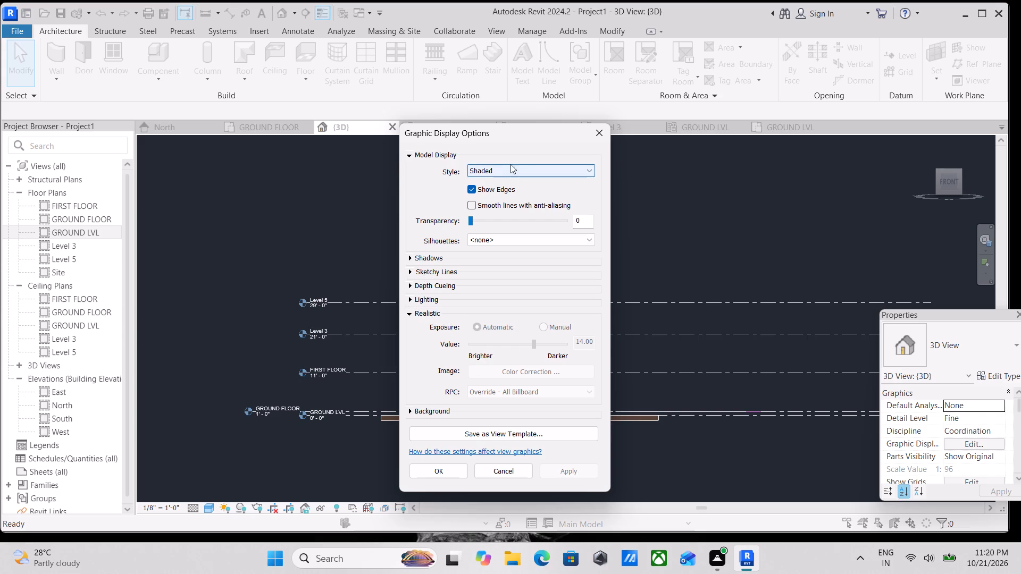
{"action": "left_click", "coordinate": [599, 140]}
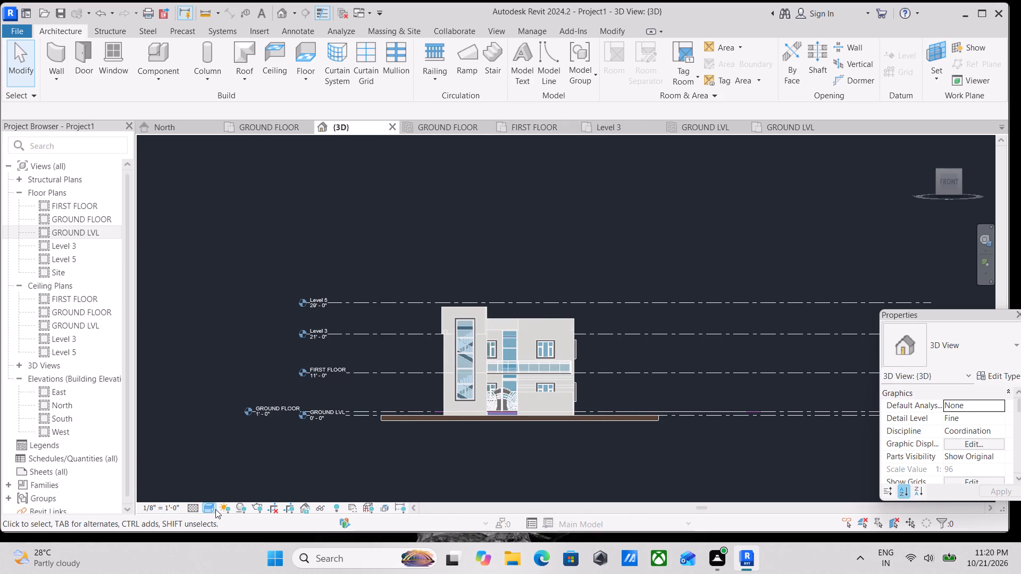
Switch the 3D view's visual style to Realistic and frame the front facade.
{"action": "left_click", "coordinate": [215, 509]}
{"action": "left_click", "coordinate": [228, 488]}
{"action": "scroll", "coordinate": [415, 421], "scroll_direction": "up", "scroll_amount": 3}
{"action": "scroll", "coordinate": [496, 418], "scroll_direction": "up", "scroll_amount": 1}
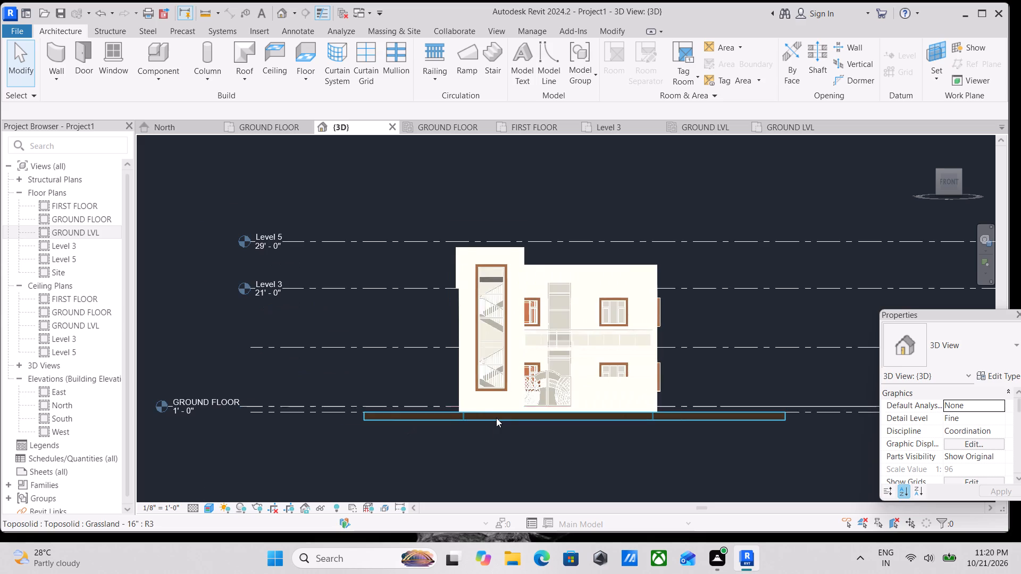
{"action": "middle_click_drag", "start_coordinate": [496, 418], "coordinate": [499, 474]}
{"action": "scroll", "coordinate": [619, 494], "scroll_direction": "up", "scroll_amount": 3}
{"action": "middle_click_drag", "start_coordinate": [619, 476], "coordinate": [618, 434]}
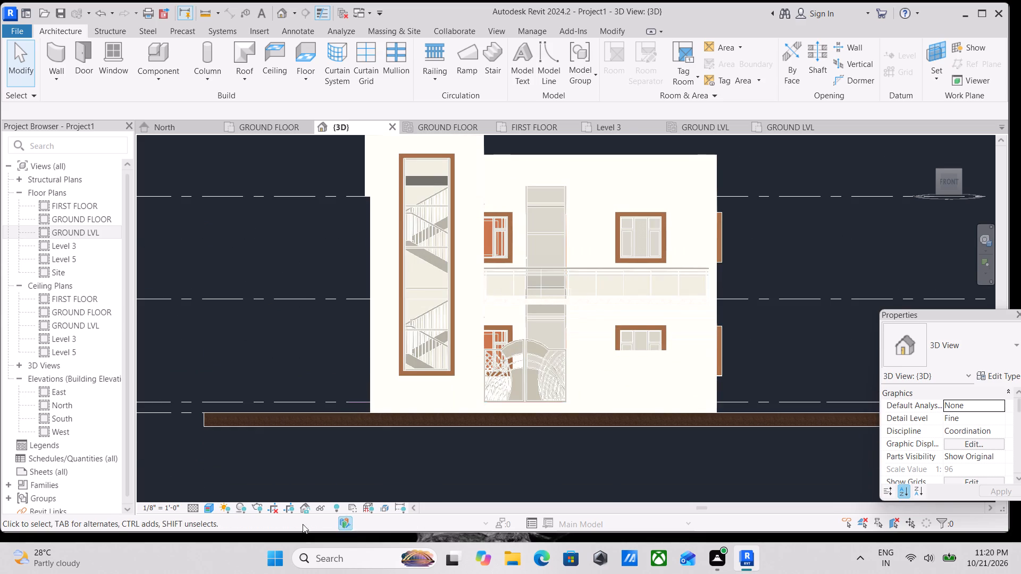
Set the 3D view's background to Sky in the Graphic Display Options and apply it.
{"action": "left_click", "coordinate": [212, 509]}
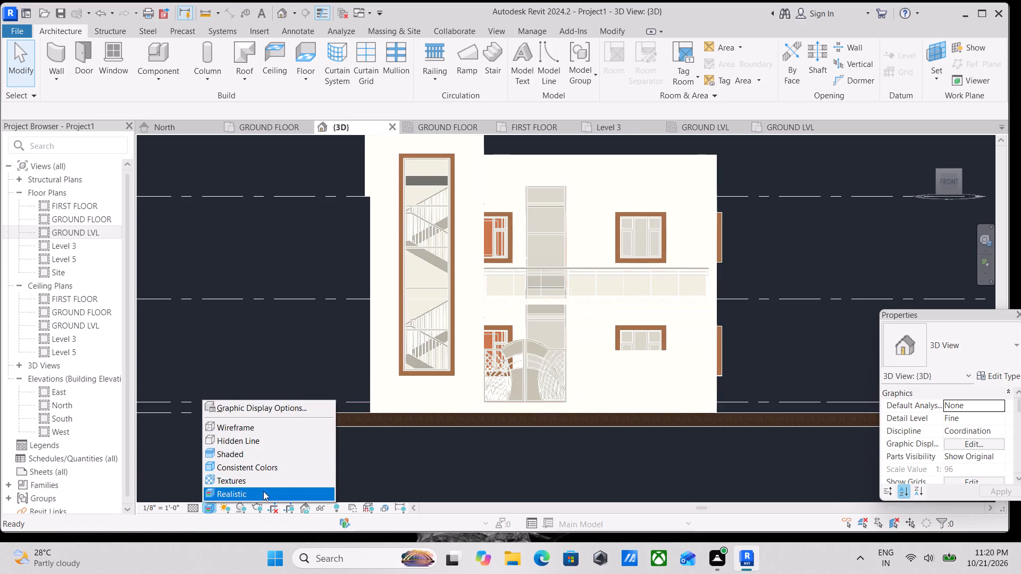
{"action": "left_click", "coordinate": [358, 466]}
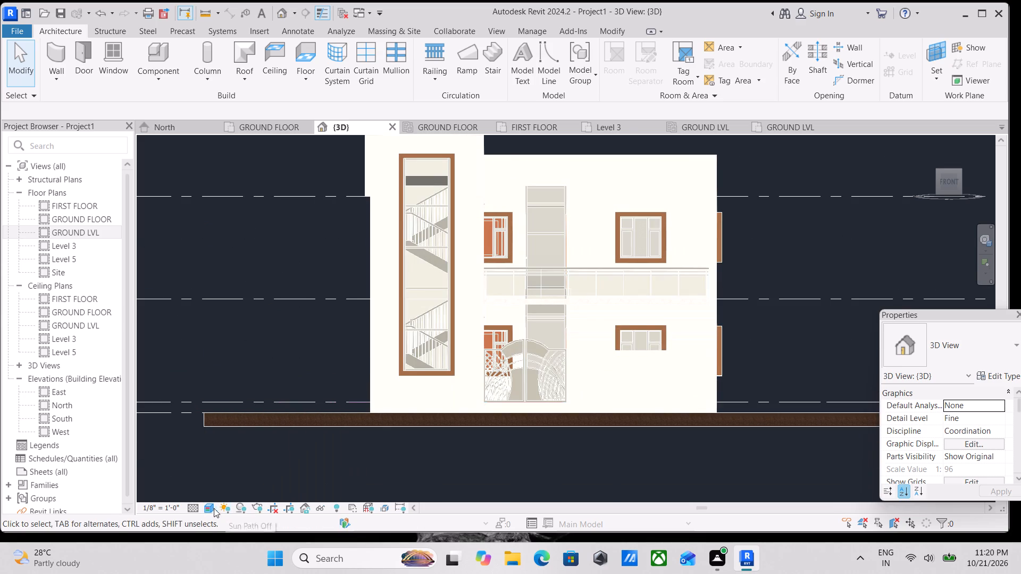
{"action": "left_click", "coordinate": [213, 507]}
{"action": "left_click", "coordinate": [246, 411]}
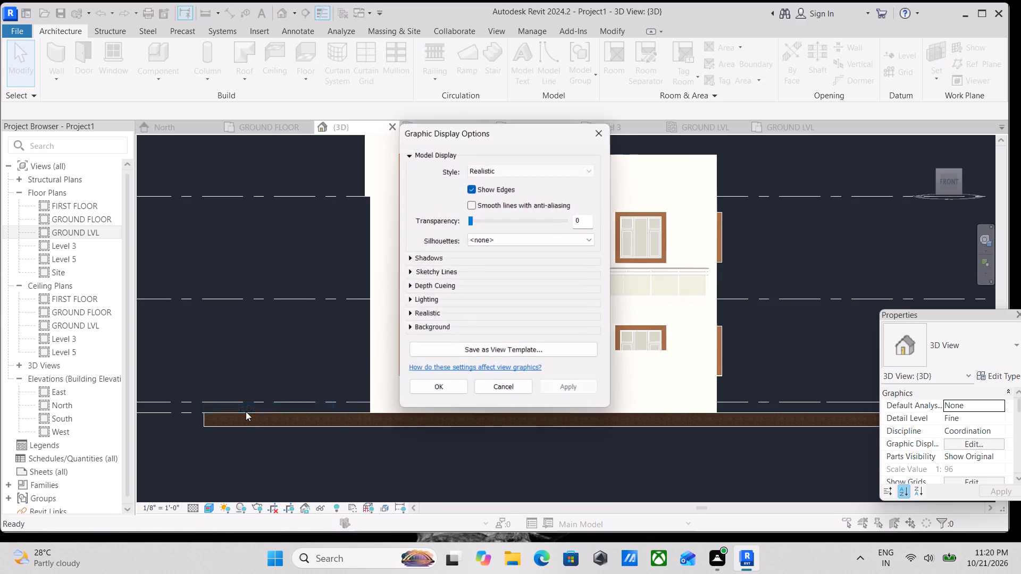
{"action": "scroll", "coordinate": [498, 266], "scroll_direction": "down", "scroll_amount": 1}
{"action": "scroll", "coordinate": [438, 317], "scroll_direction": "down", "scroll_amount": 1}
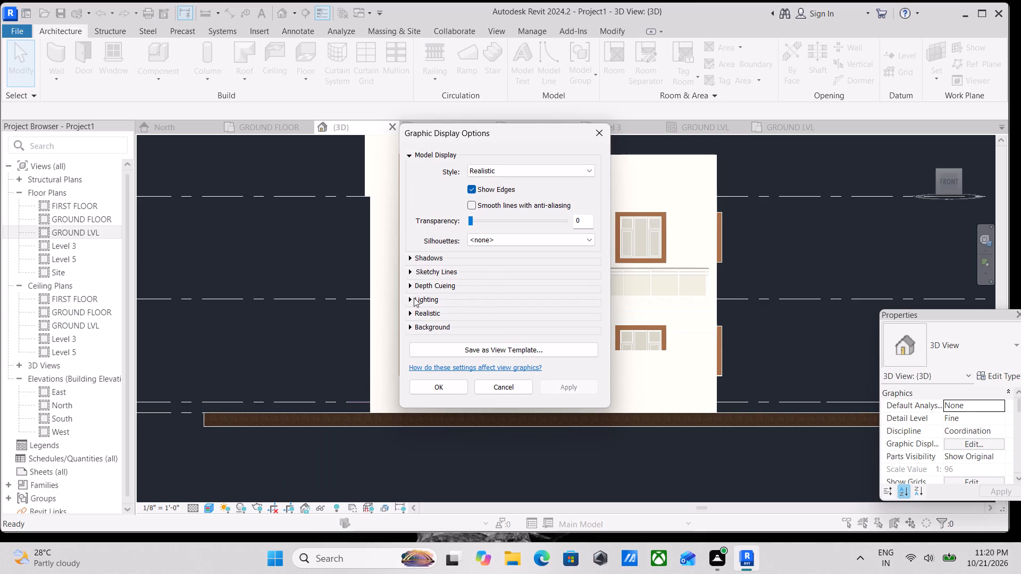
{"action": "left_click", "coordinate": [513, 175]}
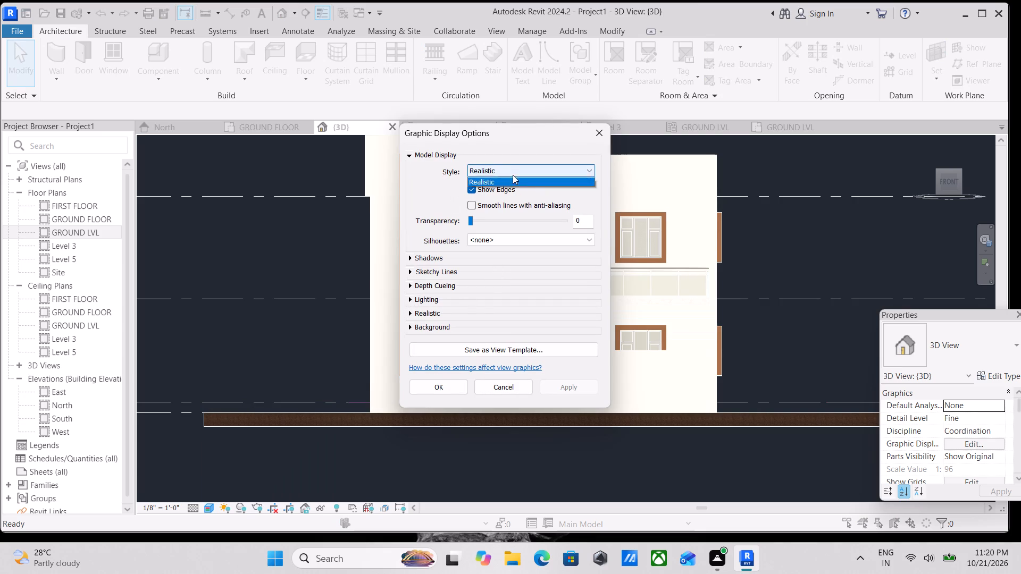
{"action": "left_click", "coordinate": [513, 175]}
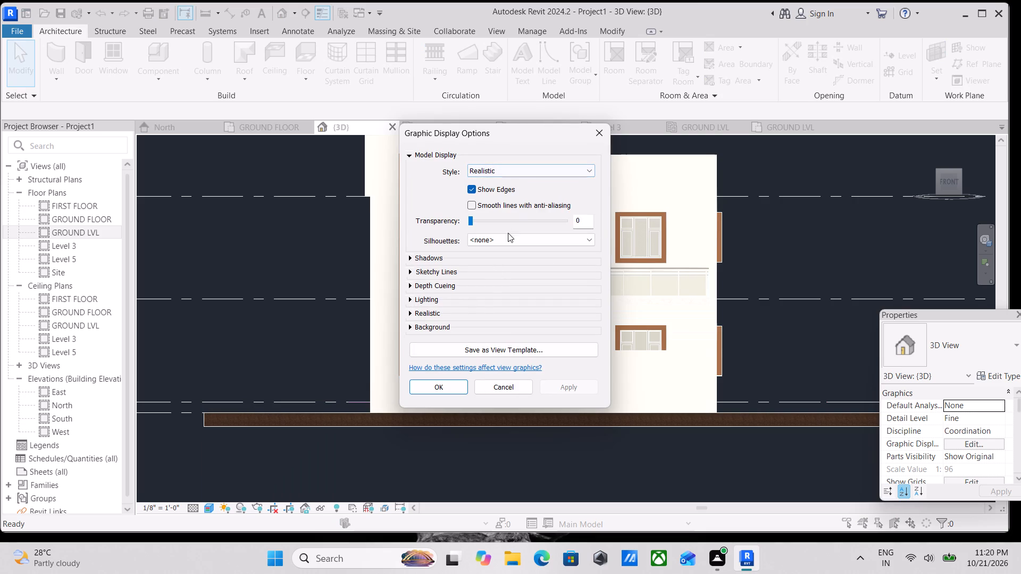
{"action": "scroll", "coordinate": [434, 359], "scroll_direction": "down", "scroll_amount": 1}
{"action": "left_click", "coordinate": [410, 323]}
{"action": "left_click", "coordinate": [570, 349]}
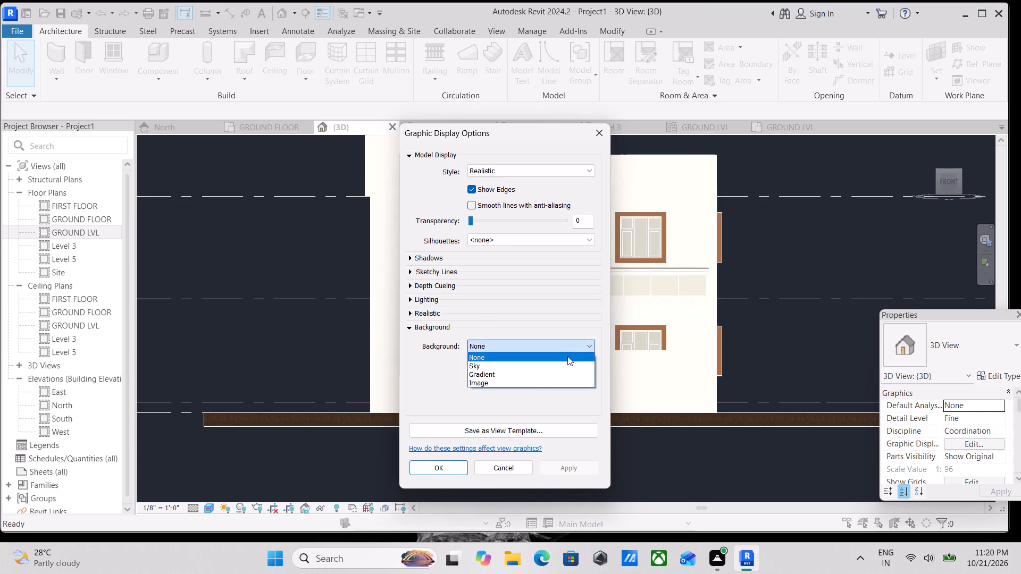
{"action": "left_click", "coordinate": [516, 363]}
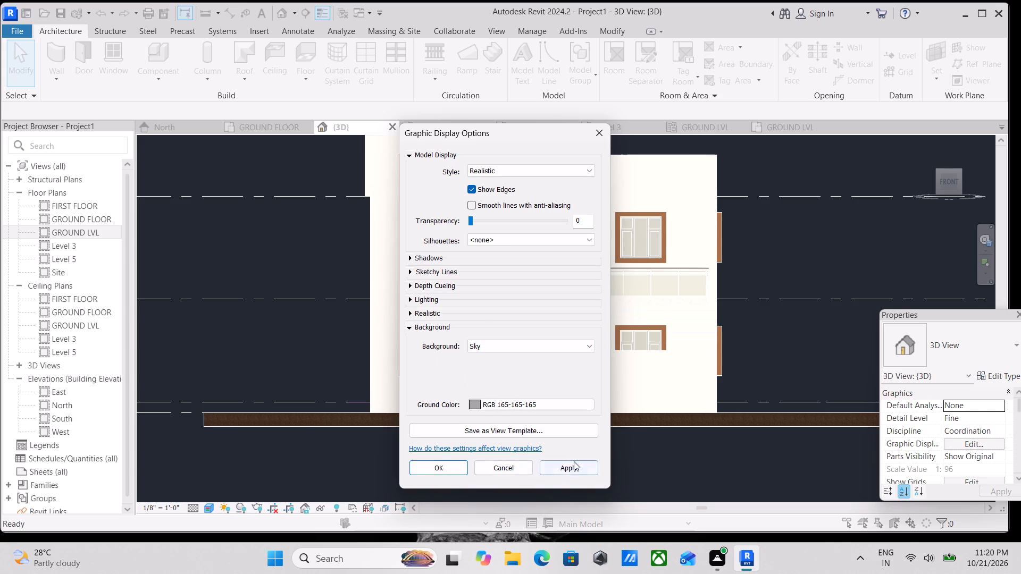
{"action": "left_click", "coordinate": [566, 468]}
{"action": "left_click", "coordinate": [440, 468]}
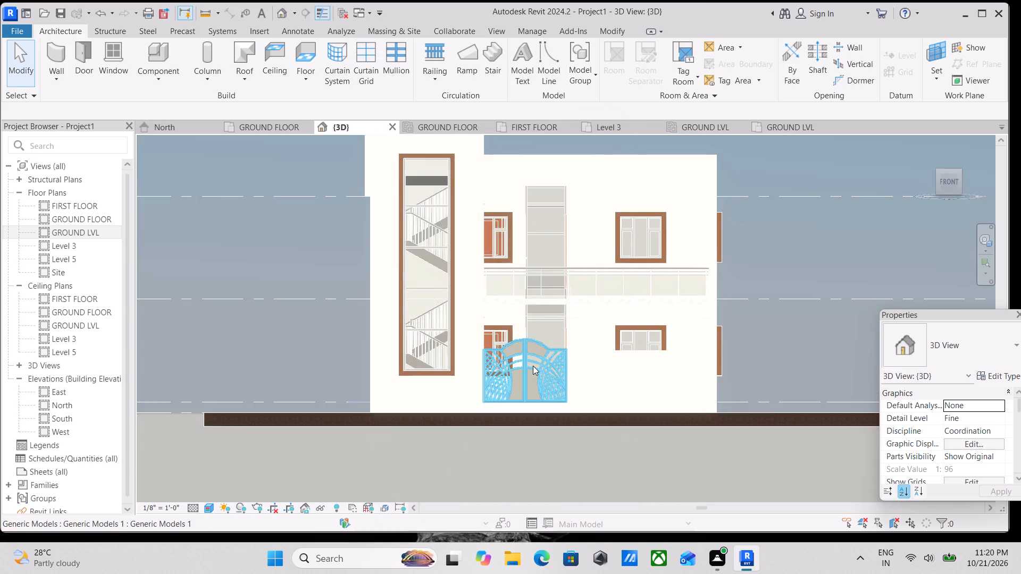
Select all level lines in the 3D view and temporarily hide them.
{"action": "middle_click_drag", "start_coordinate": [531, 367], "coordinate": [521, 406]}
{"action": "middle_click_drag", "start_coordinate": [544, 383], "coordinate": [587, 434]}
{"action": "scroll", "coordinate": [630, 390], "scroll_direction": "down", "scroll_amount": 2}
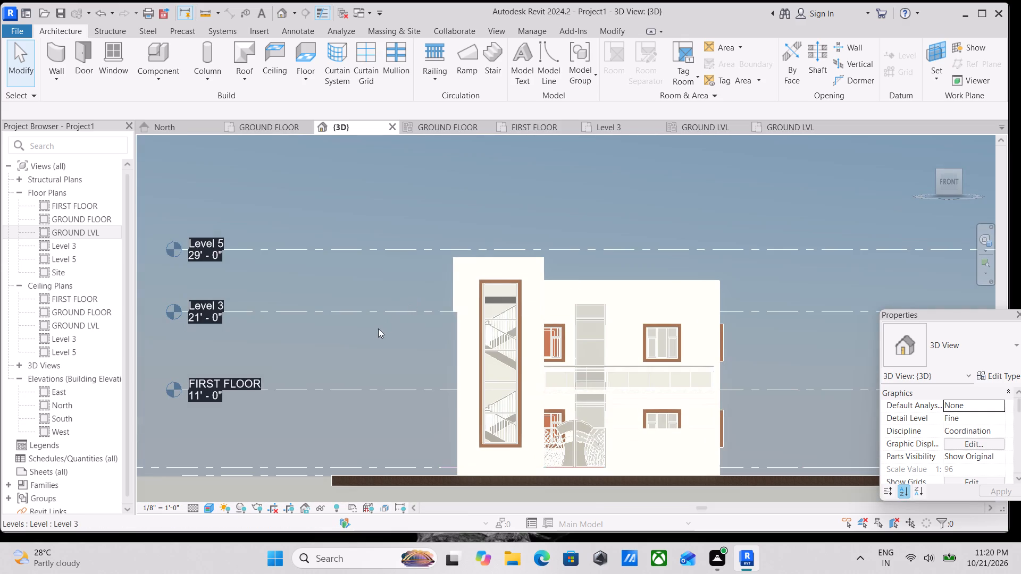
{"action": "left_click", "coordinate": [376, 315]}
{"action": "type", "text": "SA"}
{"action": "scroll", "coordinate": [419, 276], "scroll_direction": "down", "scroll_amount": 2}
{"action": "middle_click_drag", "start_coordinate": [417, 276], "coordinate": [399, 268]}
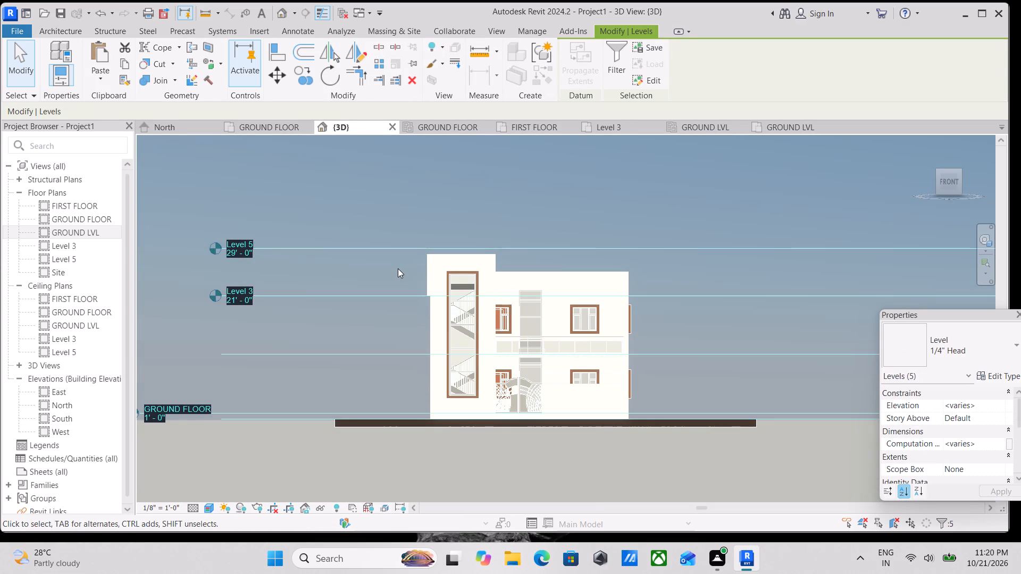
{"action": "type", "text": "HH"}
Open the Rendering settings for the front 3D view and enable rendering of a region only.
{"action": "scroll", "coordinate": [406, 296], "scroll_direction": "up", "scroll_amount": 2}
{"action": "middle_click_drag", "start_coordinate": [390, 287], "coordinate": [366, 299]}
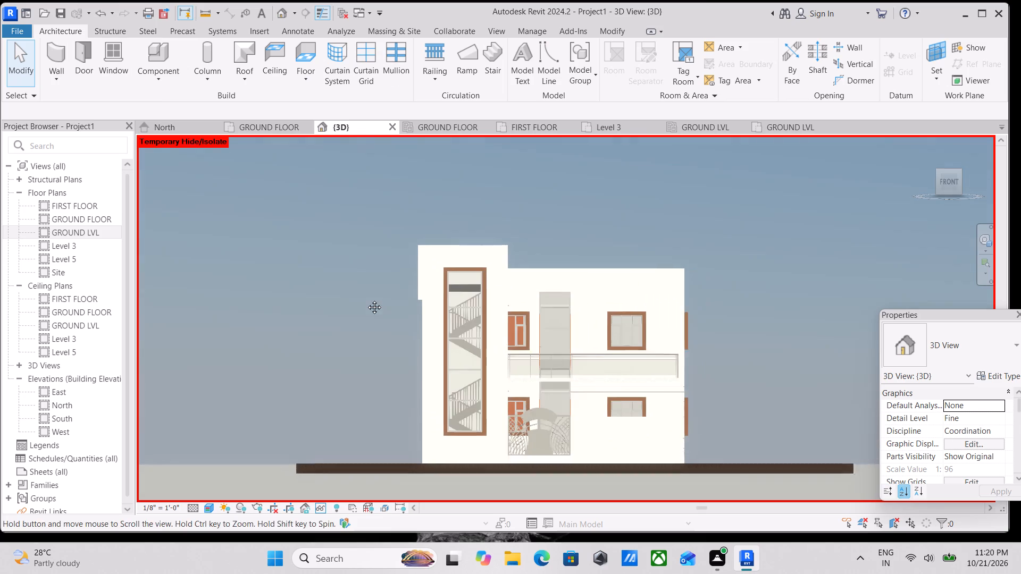
{"action": "middle_click_drag", "start_coordinate": [366, 299], "coordinate": [367, 300]}
{"action": "type", "text": "RR"}
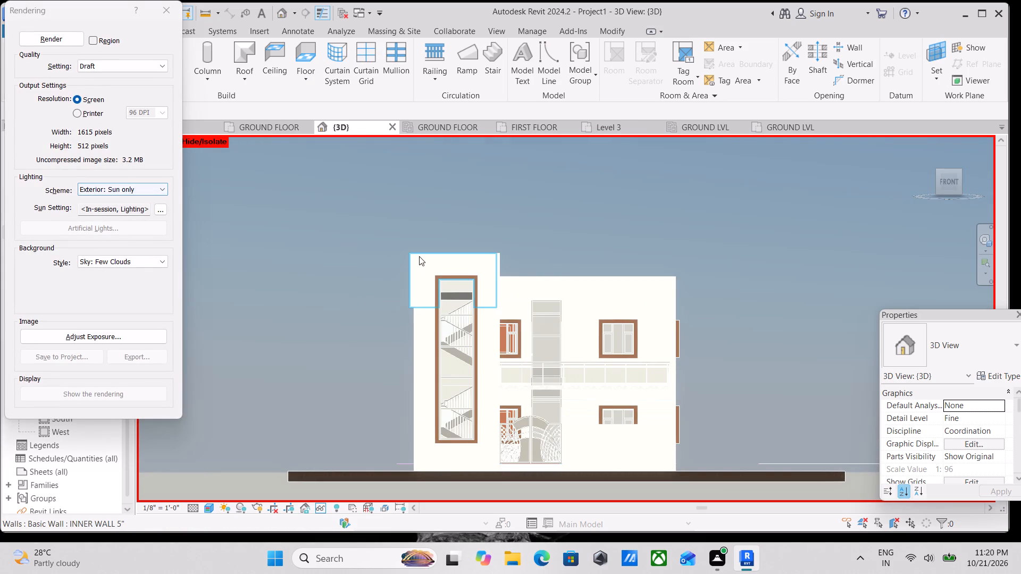
{"action": "scroll", "coordinate": [419, 256], "scroll_direction": "down", "scroll_amount": 1}
{"action": "left_click", "coordinate": [92, 39]}
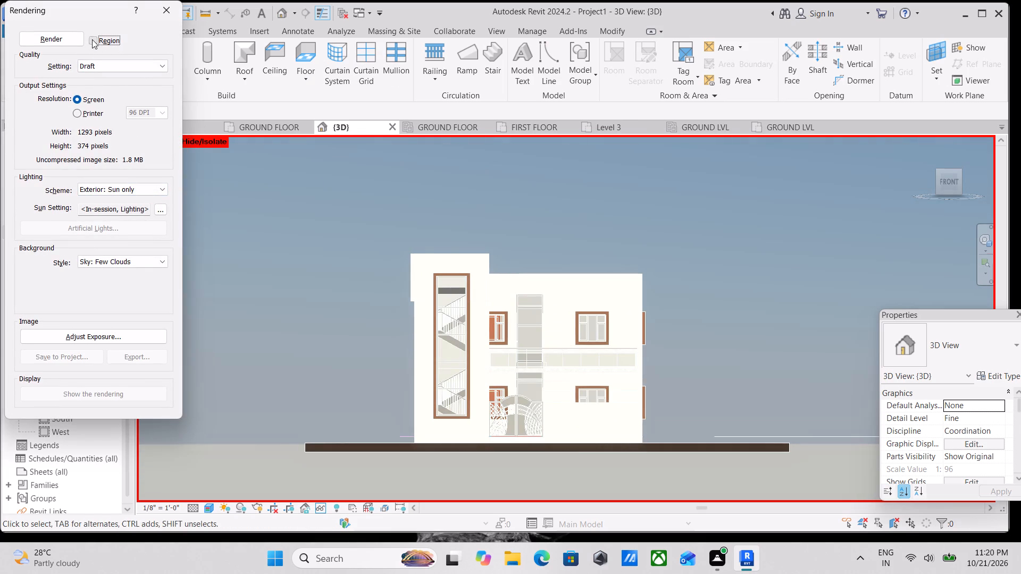
Fit the render region around the house by pulling in both sides and raising its upper edge above the stair tower.
{"action": "middle_click_drag", "start_coordinate": [626, 273], "coordinate": [587, 255]}
{"action": "left_click", "coordinate": [551, 234]}
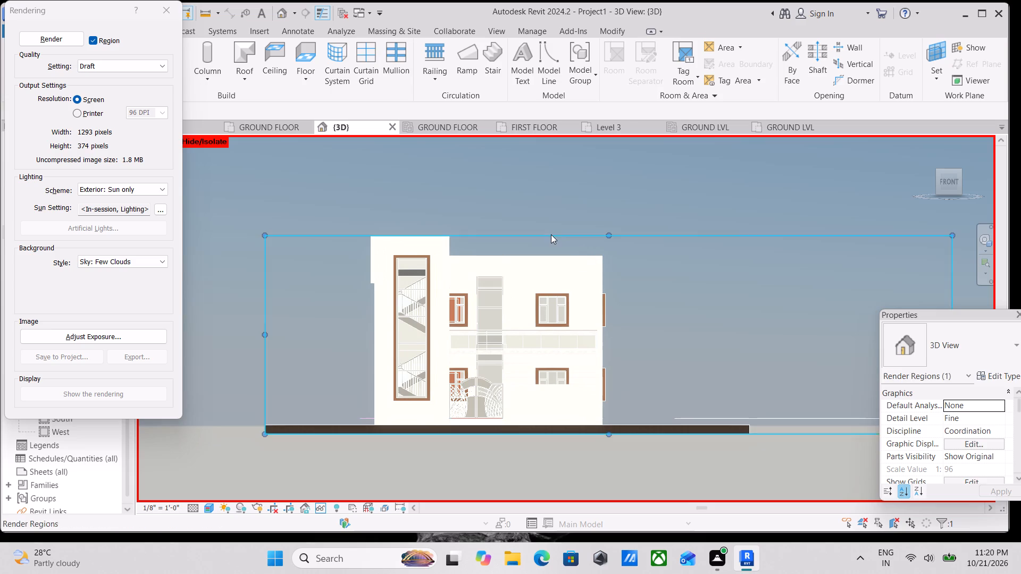
{"action": "scroll", "coordinate": [688, 275], "scroll_direction": "down", "scroll_amount": 1}
{"action": "middle_click_drag", "start_coordinate": [681, 276], "coordinate": [622, 277]}
{"action": "left_click_drag", "start_coordinate": [862, 324], "coordinate": [837, 328]}
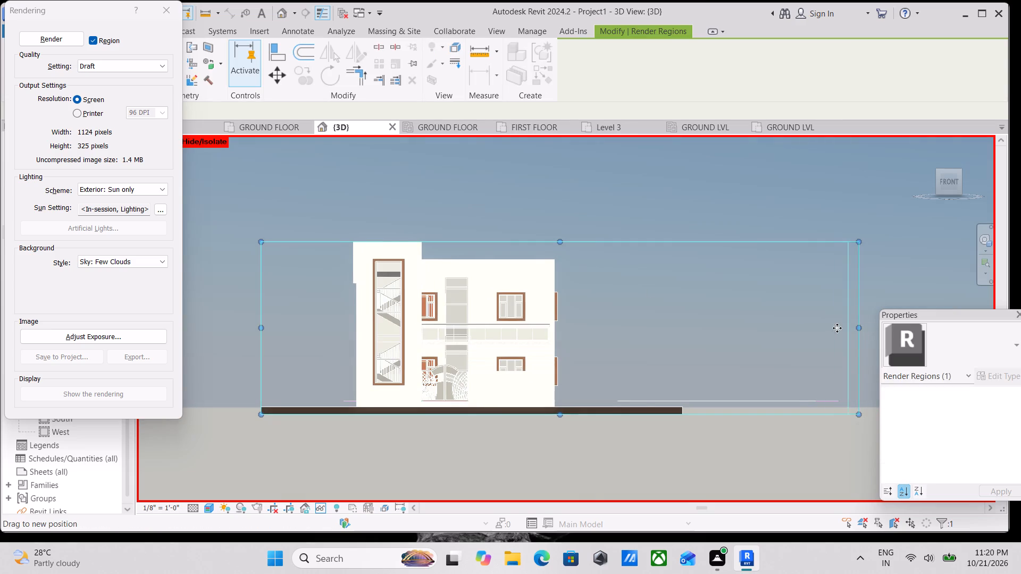
{"action": "left_click_drag", "start_coordinate": [837, 328], "coordinate": [585, 330]}
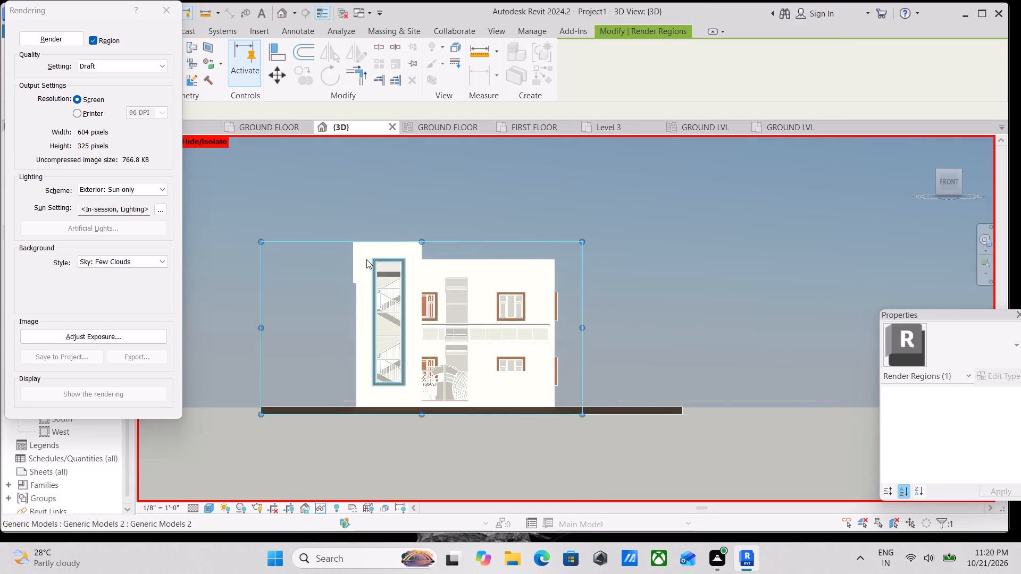
{"action": "scroll", "coordinate": [376, 251], "scroll_direction": "up", "scroll_amount": 3}
{"action": "left_click_drag", "start_coordinate": [443, 236], "coordinate": [440, 198]}
{"action": "scroll", "coordinate": [447, 255], "scroll_direction": "down", "scroll_amount": 2}
{"action": "middle_click_drag", "start_coordinate": [447, 256], "coordinate": [516, 282]}
{"action": "scroll", "coordinate": [497, 496], "scroll_direction": "up", "scroll_amount": 3}
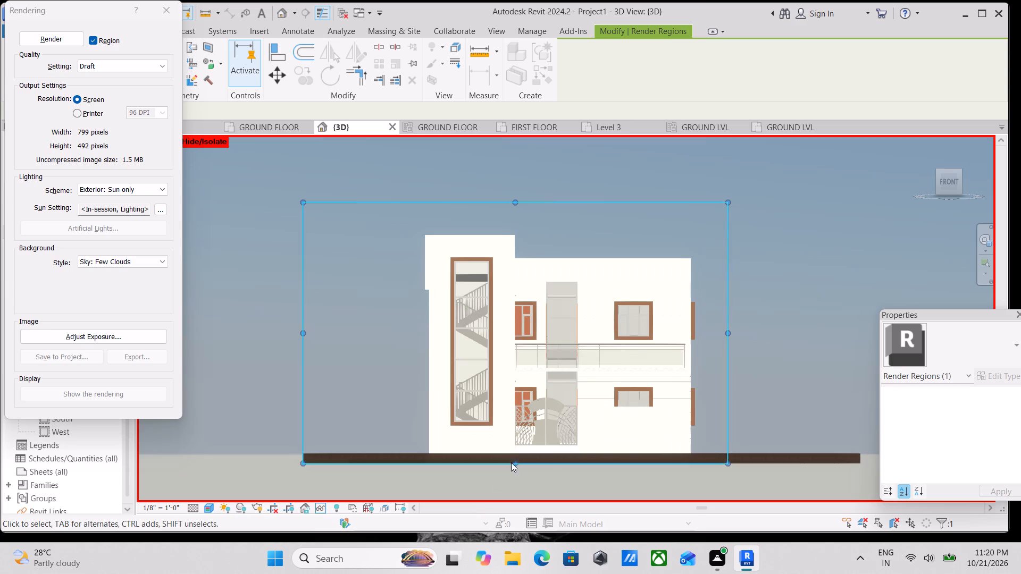
{"action": "left_click_drag", "start_coordinate": [516, 465], "coordinate": [522, 465]}
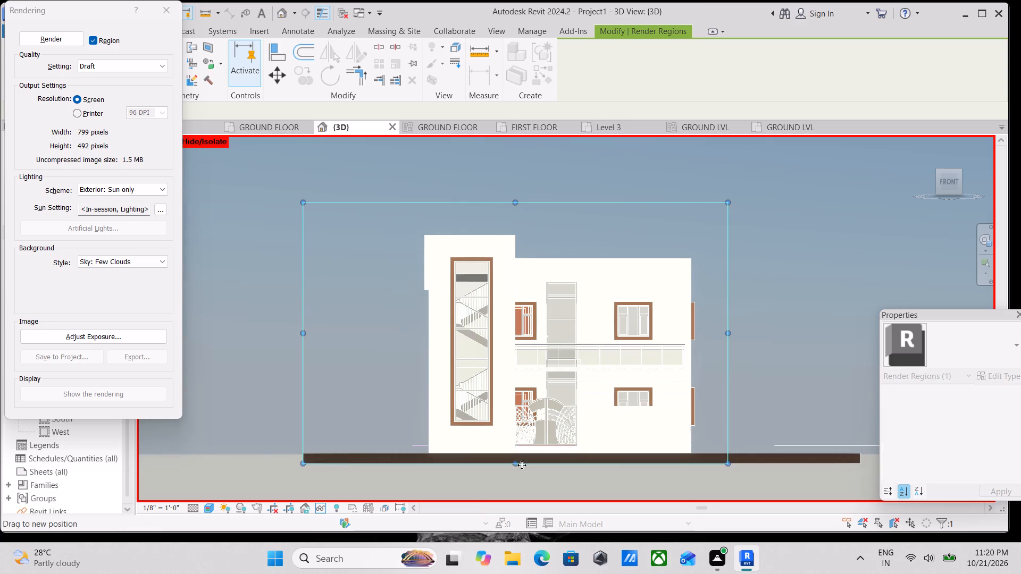
{"action": "left_click_drag", "start_coordinate": [522, 465], "coordinate": [521, 464]}
{"action": "left_click_drag", "start_coordinate": [303, 327], "coordinate": [345, 331]}
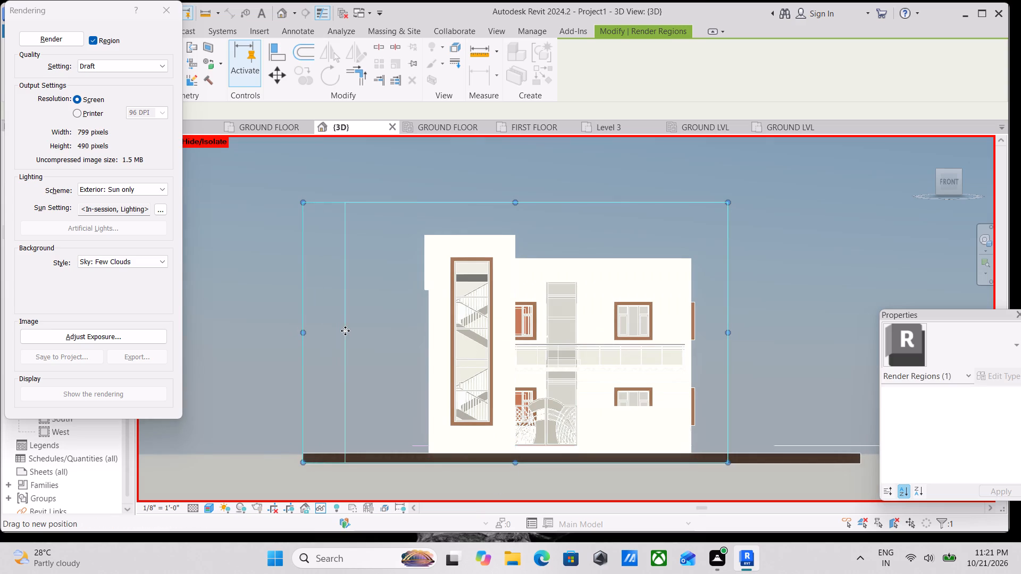
{"action": "left_click_drag", "start_coordinate": [345, 331], "coordinate": [387, 330]}
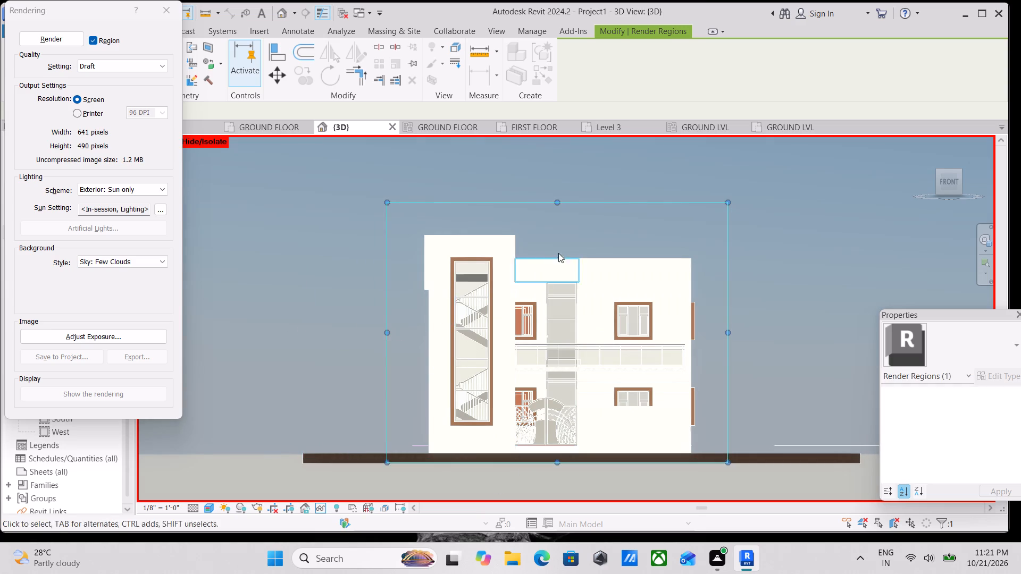
Set the rendering quality to High and render the region of the house's front.
{"action": "scroll", "coordinate": [571, 248], "scroll_direction": "up", "scroll_amount": 2}
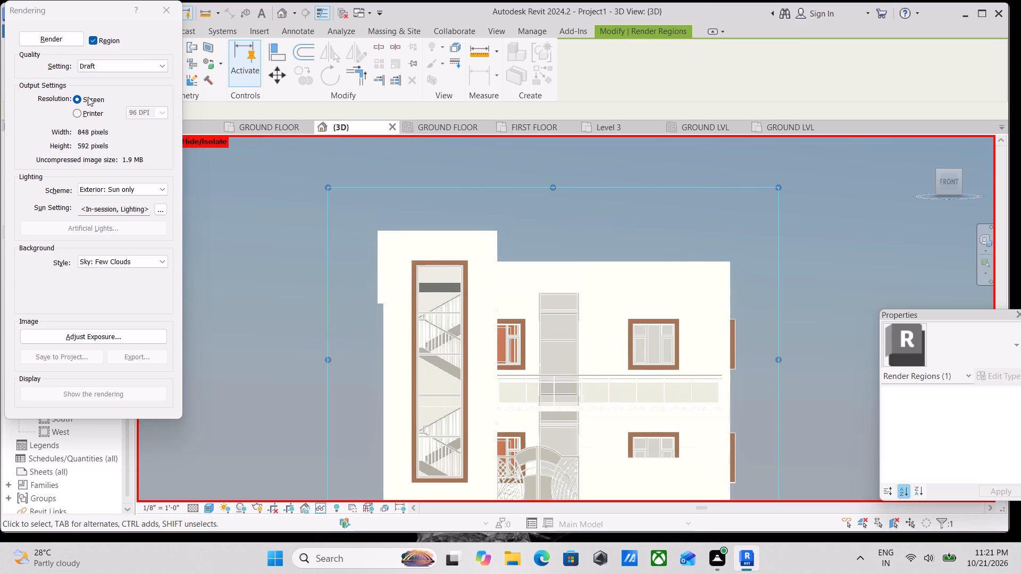
{"action": "left_click", "coordinate": [97, 67]}
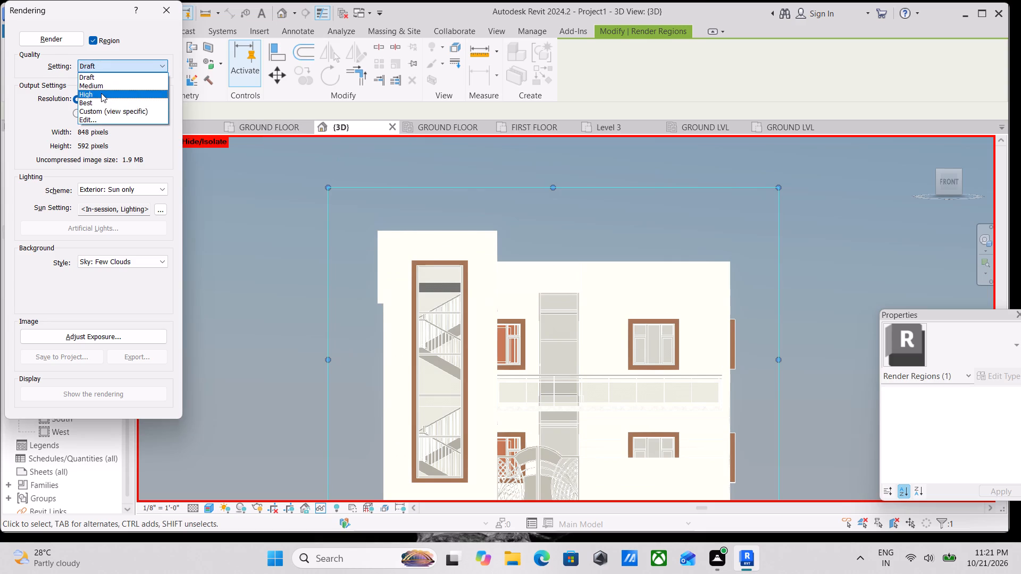
{"action": "left_click", "coordinate": [101, 93]}
{"action": "middle_click_drag", "start_coordinate": [448, 249], "coordinate": [429, 187]}
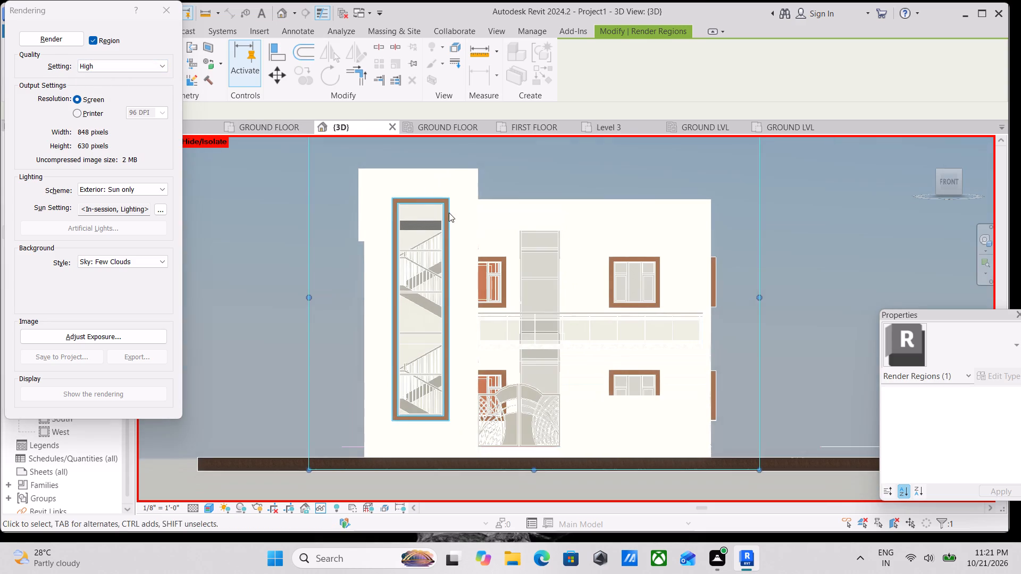
{"action": "middle_click_drag", "start_coordinate": [449, 213], "coordinate": [465, 240]}
{"action": "scroll", "coordinate": [465, 240], "scroll_direction": "down", "scroll_amount": 2}
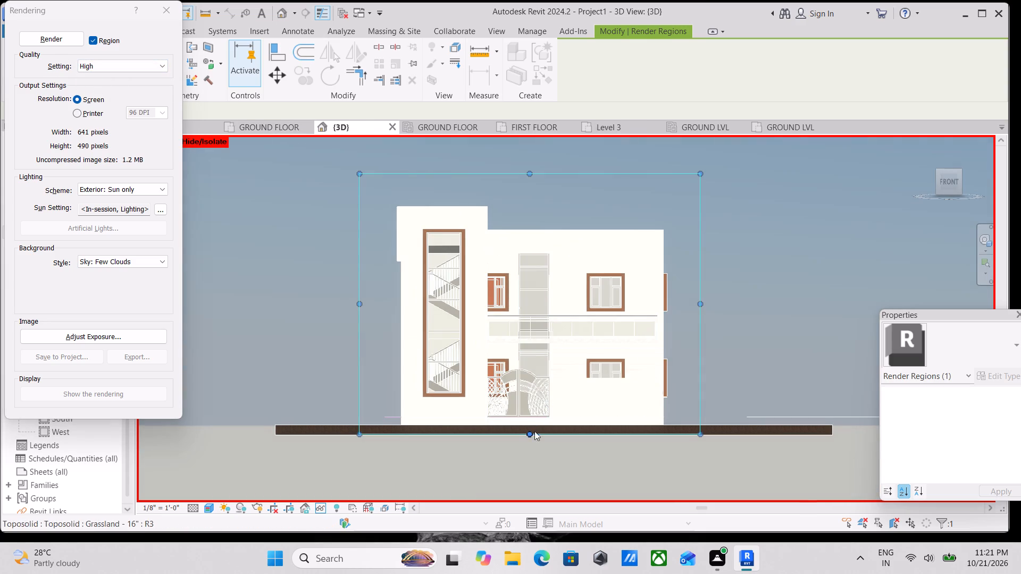
{"action": "scroll", "coordinate": [533, 437], "scroll_direction": "up", "scroll_amount": 2}
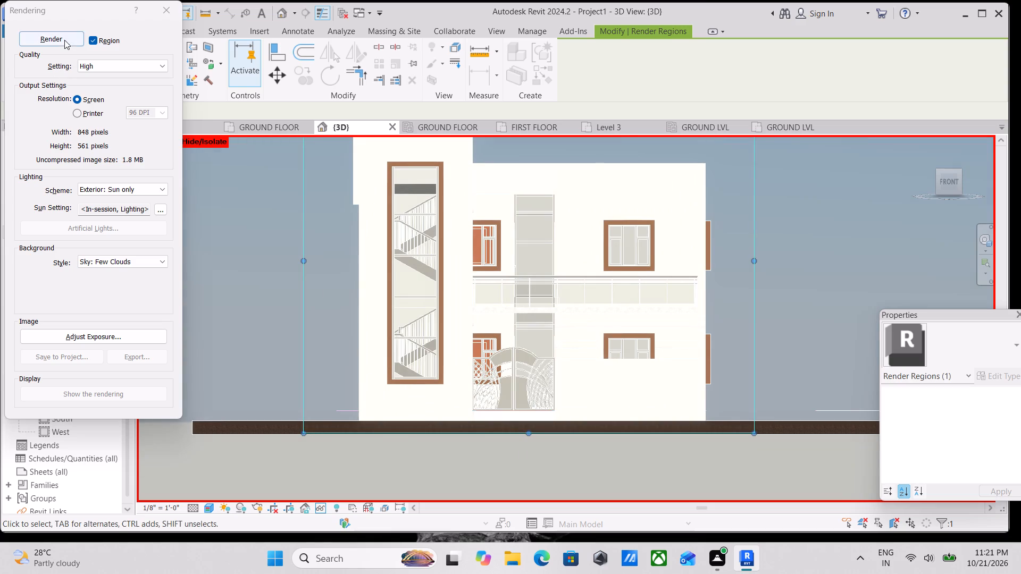
{"action": "left_click", "coordinate": [64, 40]}
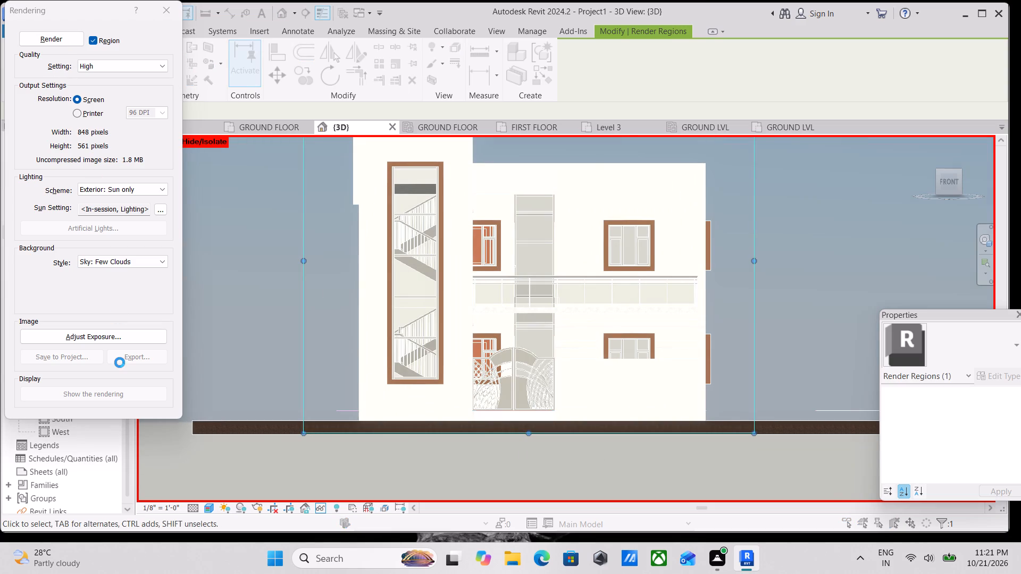
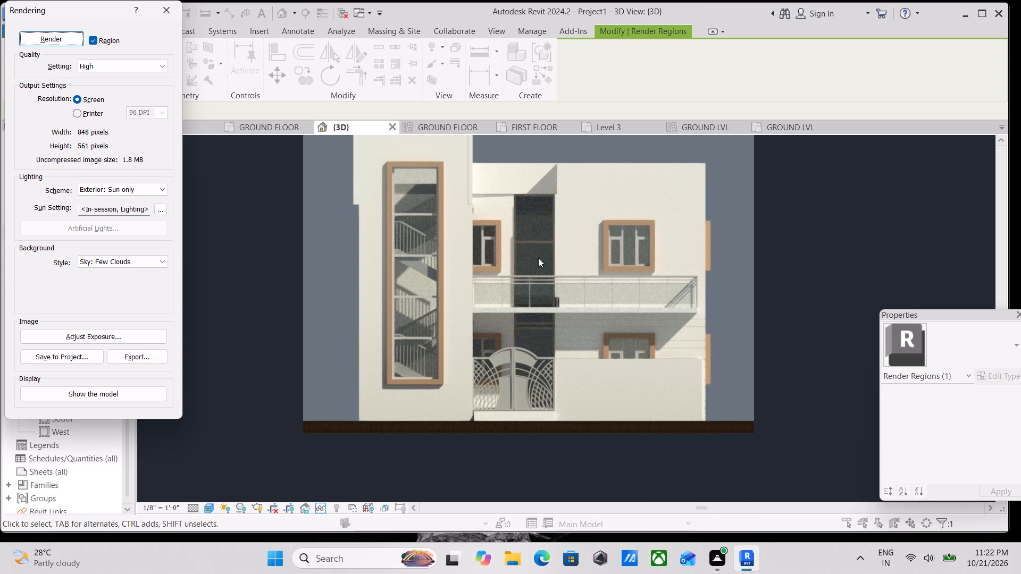
Capture a screen snip of the rendered front view of the house and close the Rendering settings.
{"action": "scroll", "coordinate": [537, 257], "scroll_direction": "up", "scroll_amount": 2}
{"action": "middle_click_drag", "start_coordinate": [537, 259], "coordinate": [559, 313]}
{"action": "scroll", "coordinate": [543, 286], "scroll_direction": "down", "scroll_amount": 1}
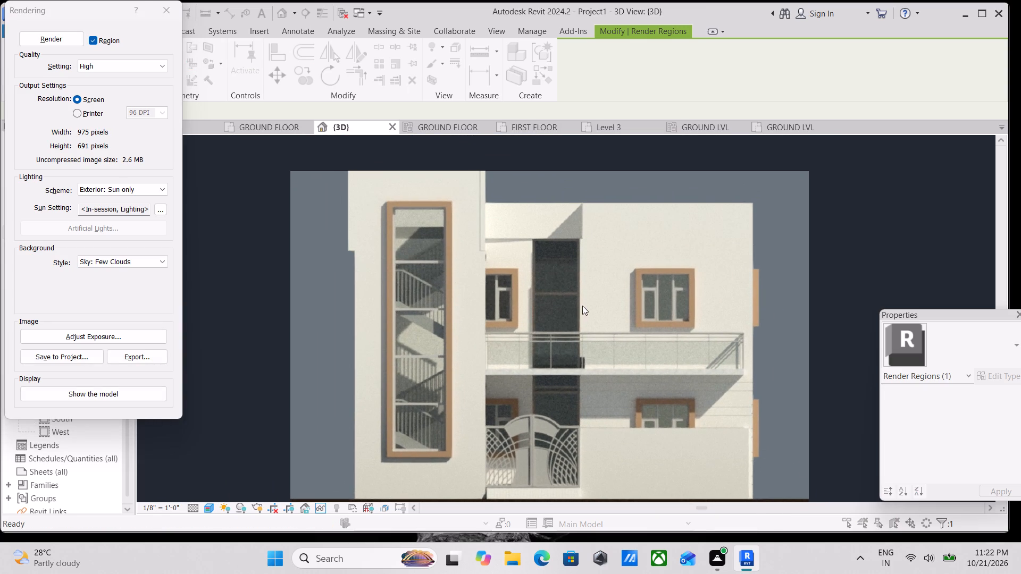
{"action": "middle_click_drag", "start_coordinate": [582, 306], "coordinate": [583, 299]}
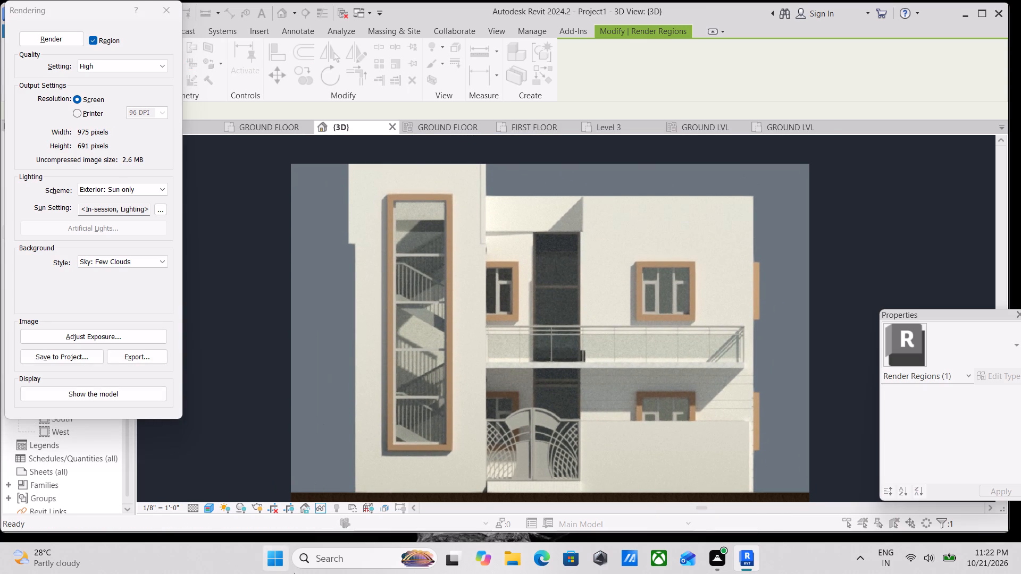
{"action": "key", "text": "shift+super+s"}
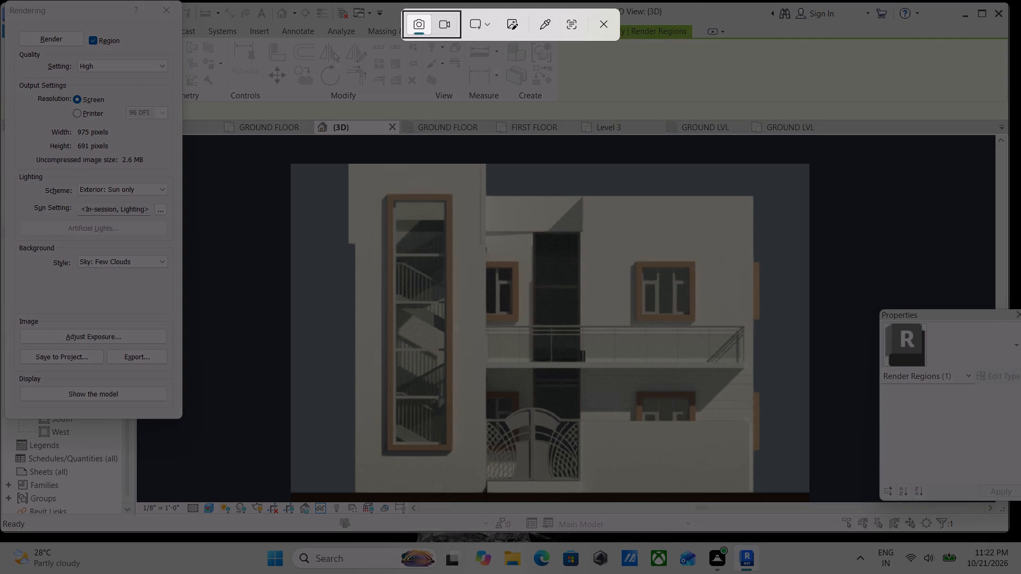
{"action": "left_click_drag", "start_coordinate": [264, 151], "coordinate": [774, 519]}
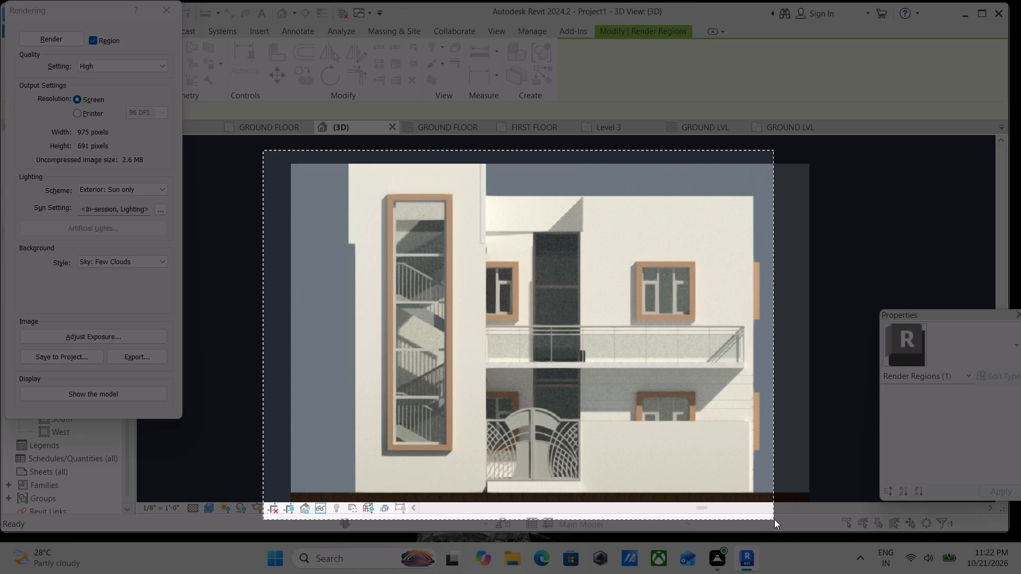
{"action": "left_click_drag", "start_coordinate": [774, 519], "coordinate": [796, 496]}
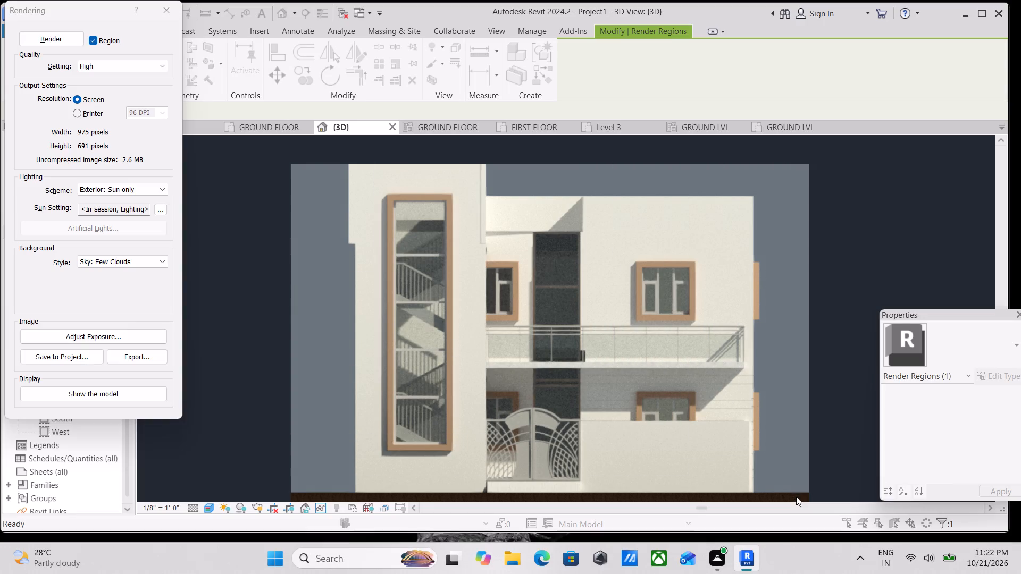
{"action": "left_click", "coordinate": [775, 231]}
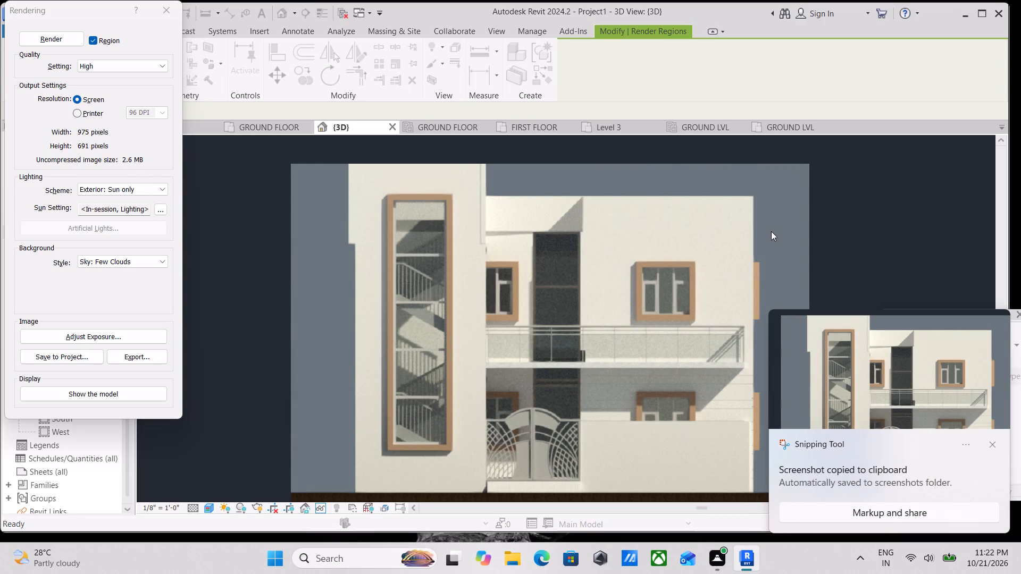
{"action": "left_click_drag", "start_coordinate": [553, 218], "coordinate": [555, 226]}
{"action": "scroll", "coordinate": [632, 260], "scroll_direction": "down", "scroll_amount": 4}
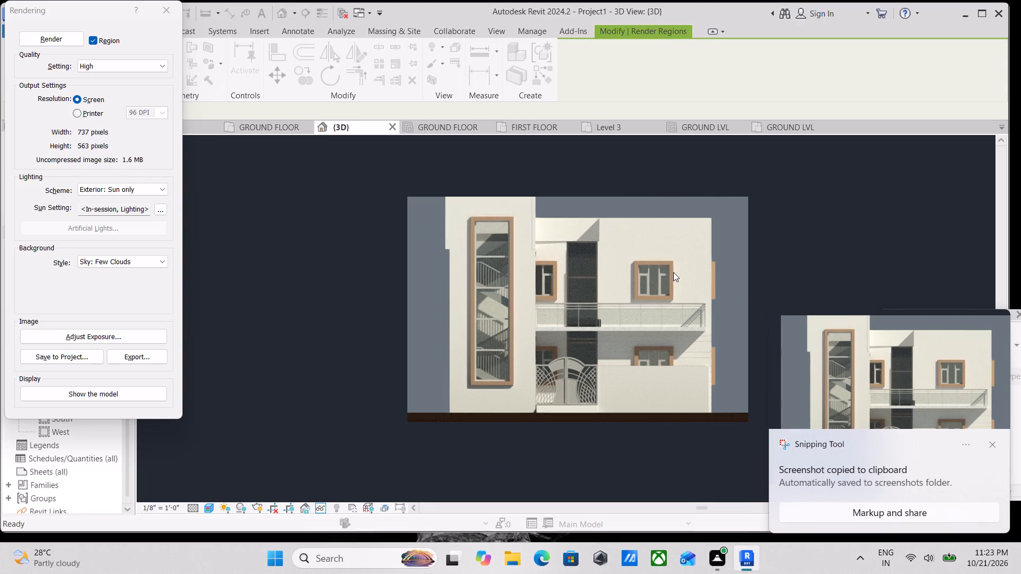
{"action": "double_click", "coordinate": [676, 268]}
{"action": "left_click", "coordinate": [167, 14]}
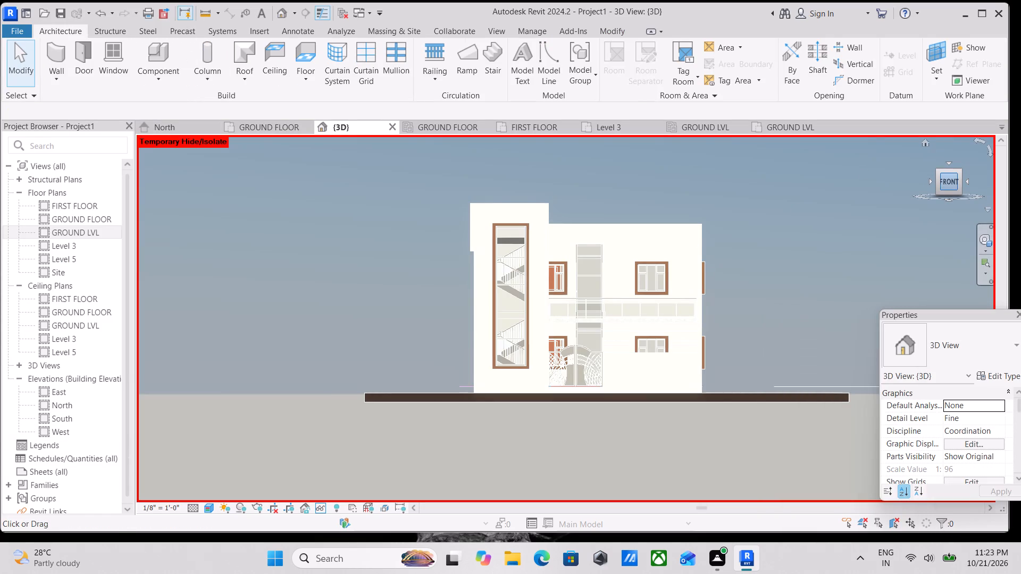
Orient the 3D view to the house's front-right corner and open the Rendering settings for it.
{"action": "left_click", "coordinate": [960, 182]}
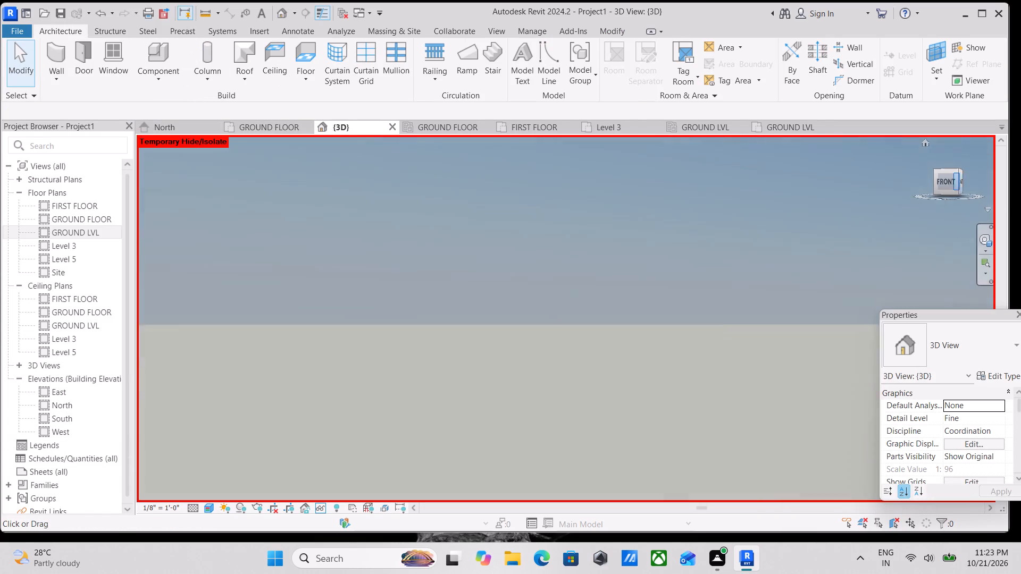
{"action": "scroll", "coordinate": [863, 263], "scroll_direction": "up", "scroll_amount": 1}
{"action": "scroll", "coordinate": [729, 289], "scroll_direction": "up", "scroll_amount": 10}
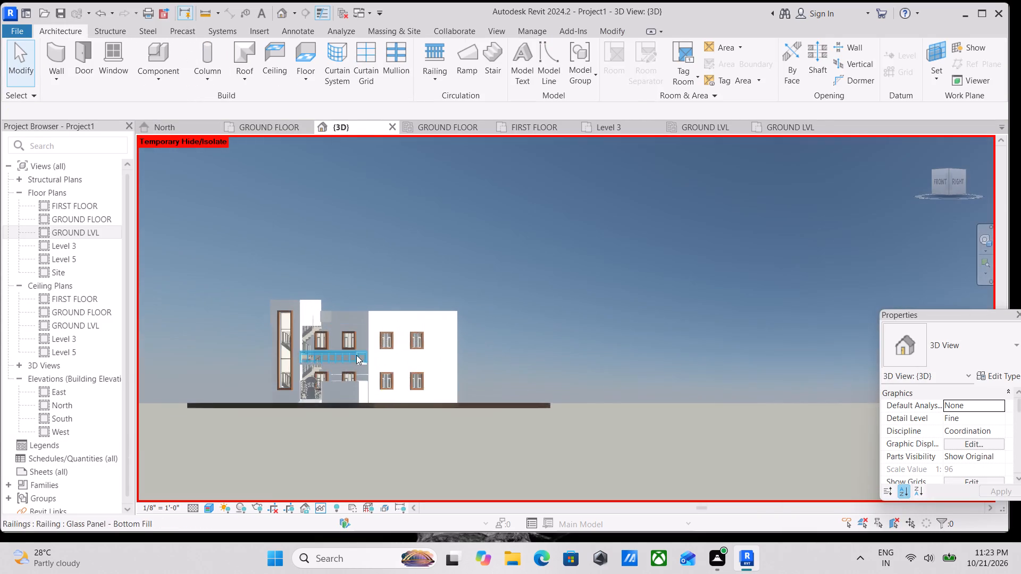
{"action": "middle_click_drag", "start_coordinate": [355, 353], "coordinate": [524, 334]}
{"action": "scroll", "coordinate": [355, 353], "scroll_direction": "up", "scroll_amount": 1}
{"action": "scroll", "coordinate": [557, 360], "scroll_direction": "up", "scroll_amount": 3}
{"action": "middle_click_drag", "start_coordinate": [549, 362], "coordinate": [581, 359]}
{"action": "scroll", "coordinate": [578, 368], "scroll_direction": "up", "scroll_amount": 2}
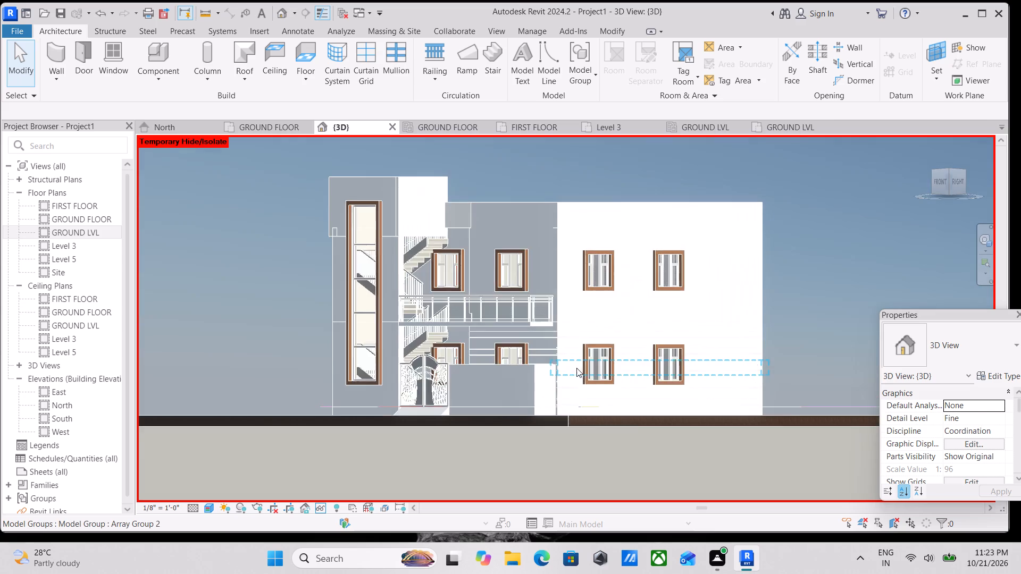
{"action": "scroll", "coordinate": [555, 356], "scroll_direction": "up", "scroll_amount": 1}
{"action": "middle_click_drag", "start_coordinate": [555, 356], "coordinate": [596, 366]}
{"action": "scroll", "coordinate": [580, 351], "scroll_direction": "down", "scroll_amount": 1}
{"action": "middle_click_drag", "start_coordinate": [580, 352], "coordinate": [583, 367]}
{"action": "type", "text": "RR"}
{"action": "scroll", "coordinate": [584, 369], "scroll_direction": "down", "scroll_amount": 2}
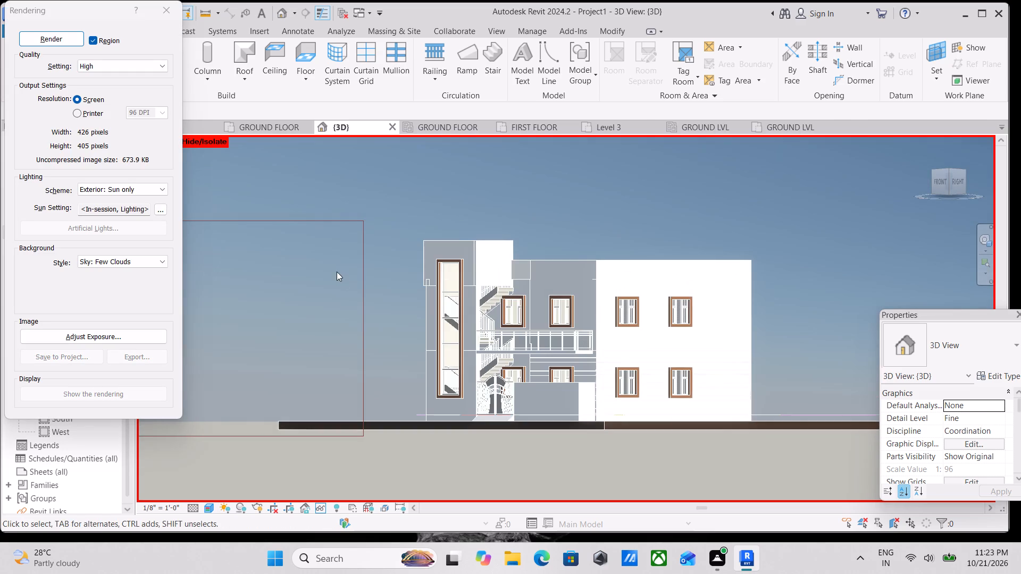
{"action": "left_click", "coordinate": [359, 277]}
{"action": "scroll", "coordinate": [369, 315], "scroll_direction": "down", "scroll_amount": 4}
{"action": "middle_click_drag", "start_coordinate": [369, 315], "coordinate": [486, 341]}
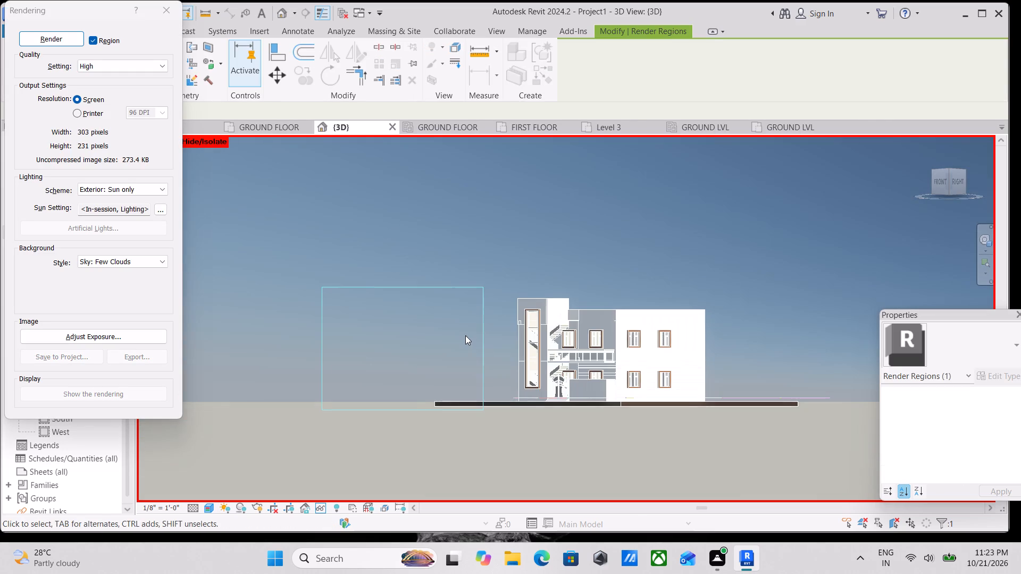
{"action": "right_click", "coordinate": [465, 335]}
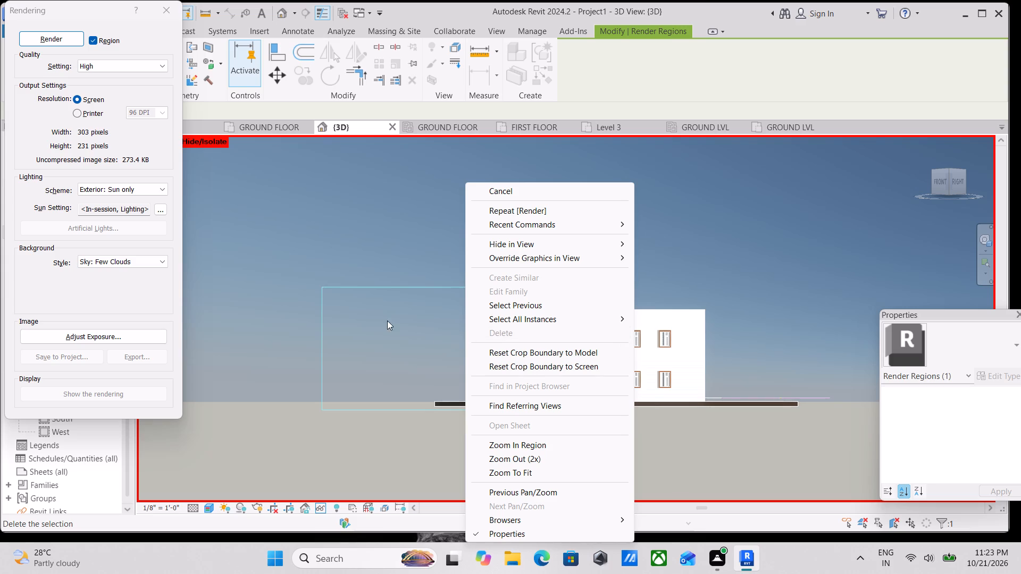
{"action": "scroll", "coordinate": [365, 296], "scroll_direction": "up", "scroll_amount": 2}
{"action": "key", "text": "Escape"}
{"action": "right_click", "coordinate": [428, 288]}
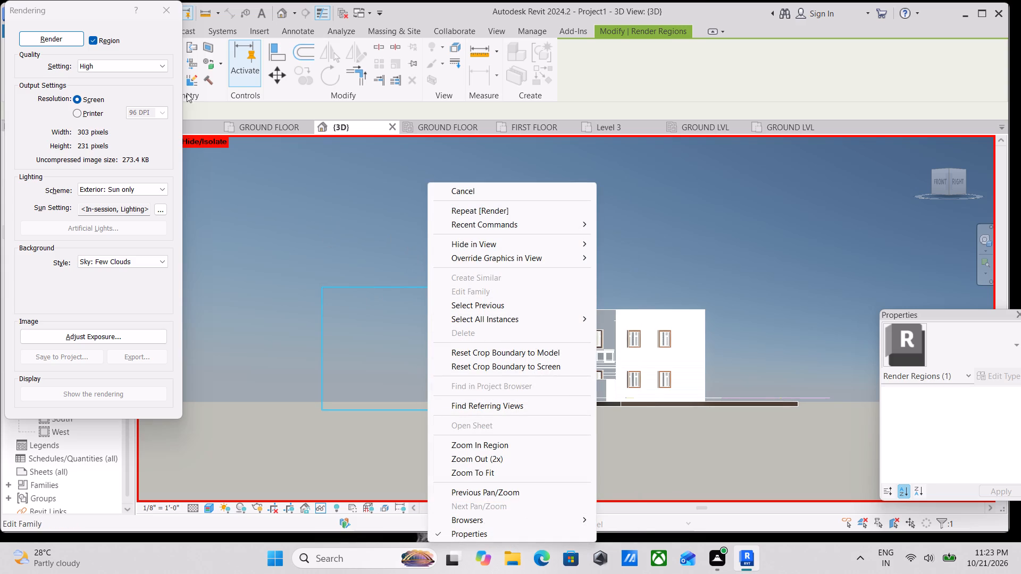
Reset the misplaced render region by turning region rendering off and on again.
{"action": "left_click", "coordinate": [94, 38]}
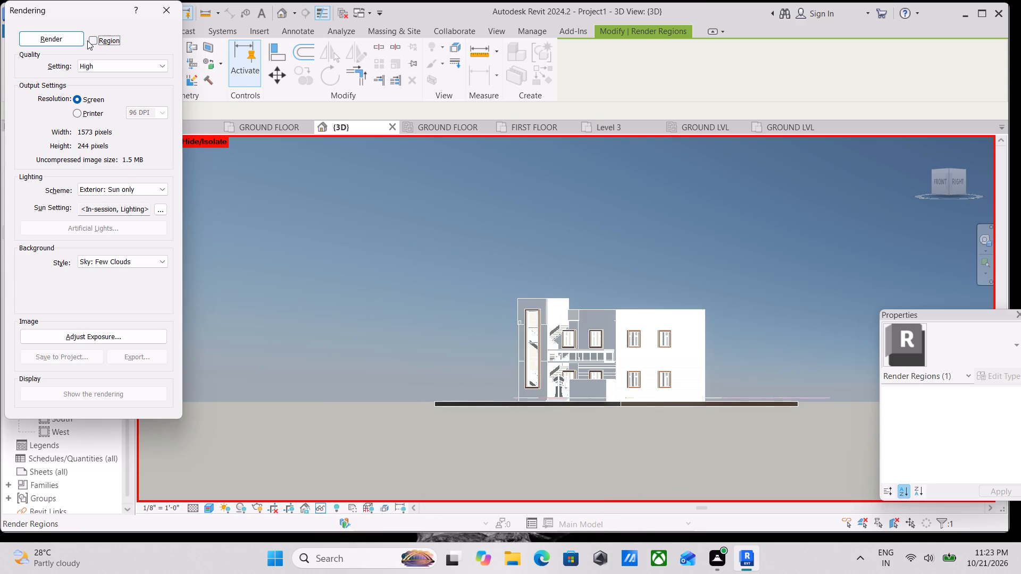
{"action": "left_click", "coordinate": [87, 40]}
{"action": "left_click", "coordinate": [93, 35]}
Fit the render region around the house by pulling in both sides and raising its upper edge above the stair tower.
{"action": "scroll", "coordinate": [344, 196], "scroll_direction": "up", "scroll_amount": 1}
{"action": "middle_click_drag", "start_coordinate": [344, 196], "coordinate": [273, 182]}
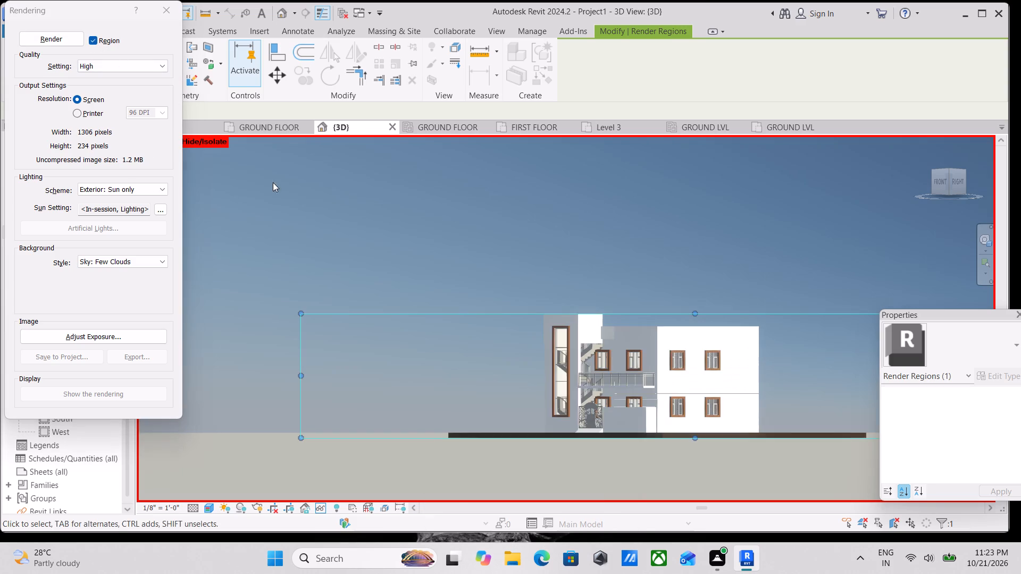
{"action": "middle_click_drag", "start_coordinate": [273, 182], "coordinate": [178, 161]}
{"action": "scroll", "coordinate": [447, 267], "scroll_direction": "down", "scroll_amount": 1}
{"action": "middle_click_drag", "start_coordinate": [447, 267], "coordinate": [323, 196]}
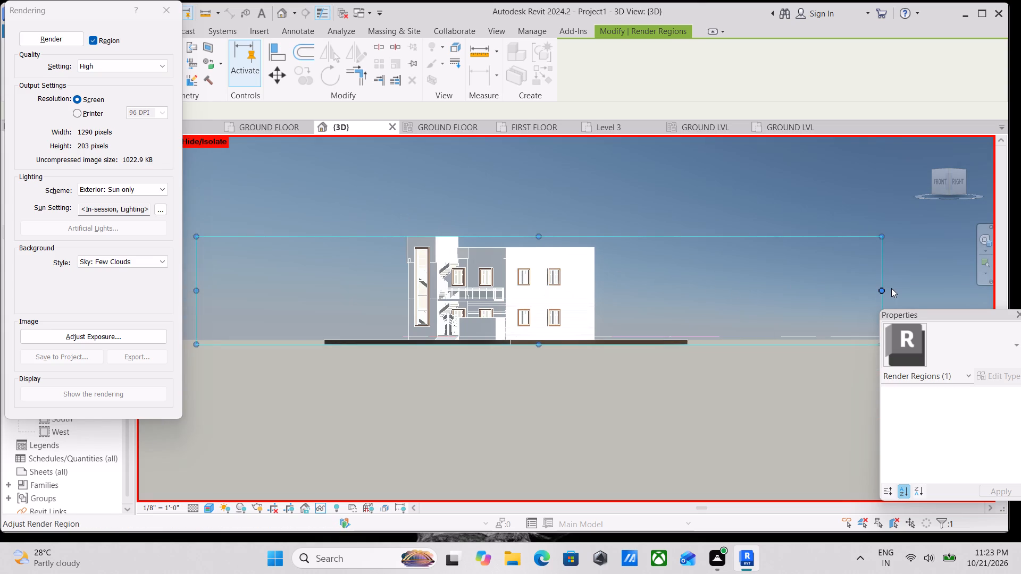
{"action": "left_click_drag", "start_coordinate": [878, 289], "coordinate": [613, 303]}
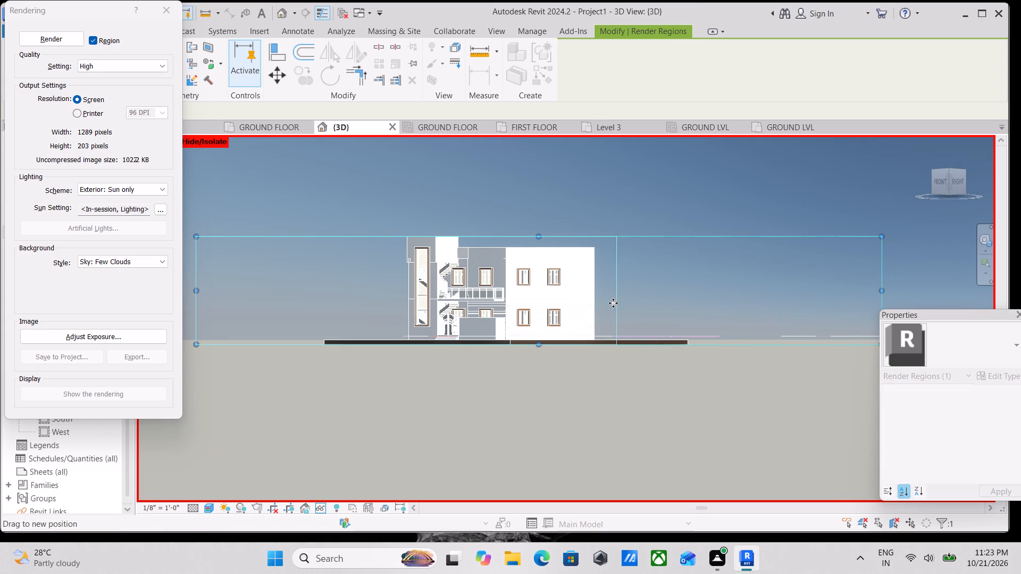
{"action": "left_click_drag", "start_coordinate": [613, 303], "coordinate": [609, 303]}
{"action": "middle_click_drag", "start_coordinate": [287, 288], "coordinate": [336, 287]}
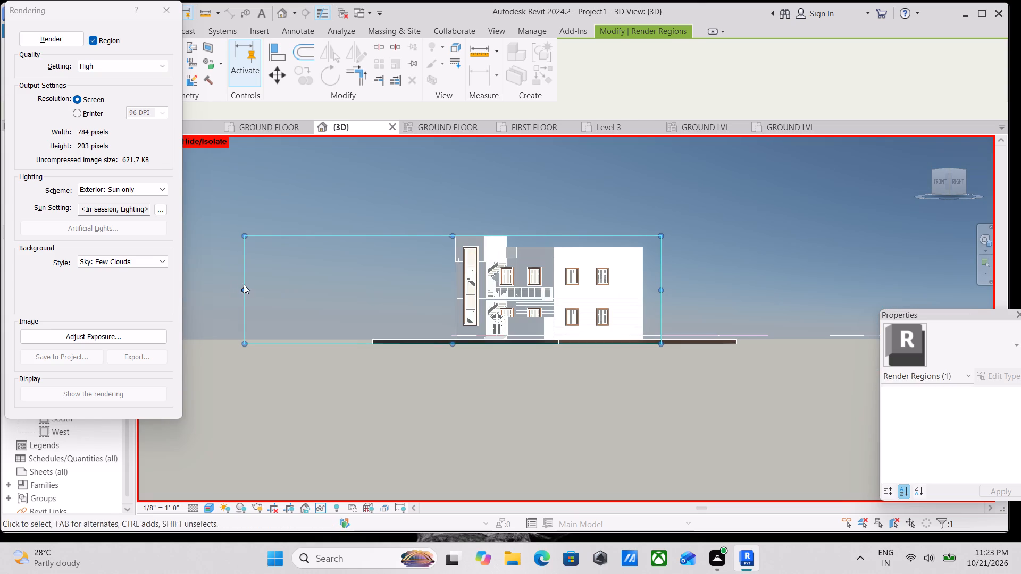
{"action": "left_click_drag", "start_coordinate": [244, 284], "coordinate": [443, 293]}
{"action": "scroll", "coordinate": [553, 254], "scroll_direction": "up", "scroll_amount": 2}
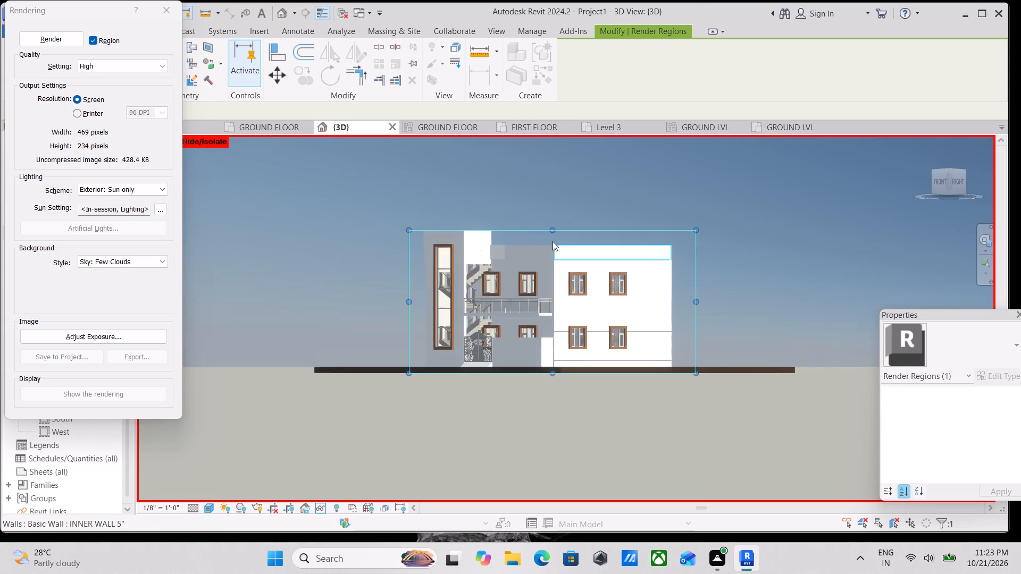
{"action": "left_click_drag", "start_coordinate": [555, 231], "coordinate": [557, 219]}
{"action": "scroll", "coordinate": [631, 343], "scroll_direction": "up", "scroll_amount": 1}
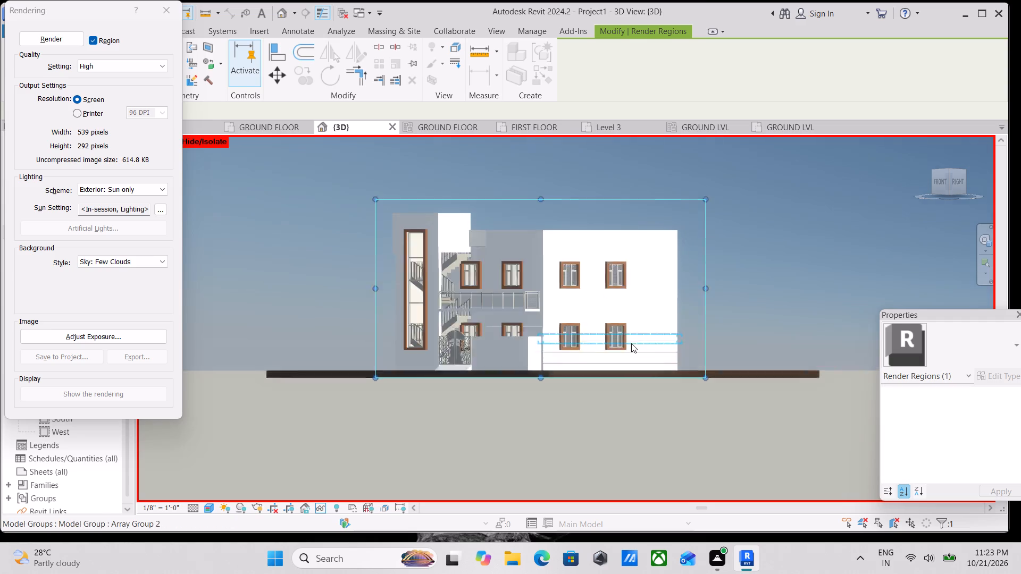
{"action": "scroll", "coordinate": [631, 343], "scroll_direction": "up", "scroll_amount": 2}
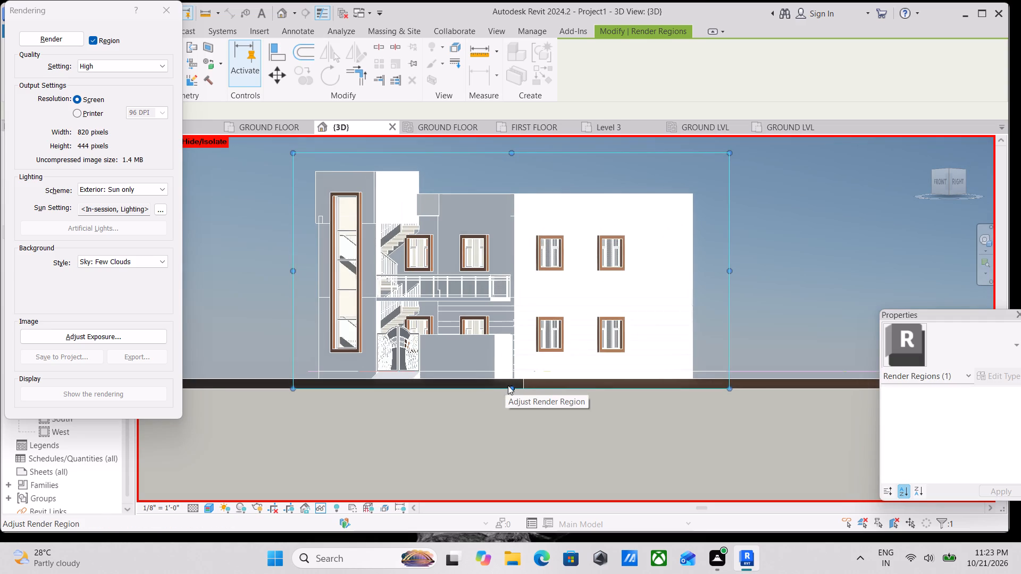
{"action": "left_click", "coordinate": [508, 385]}
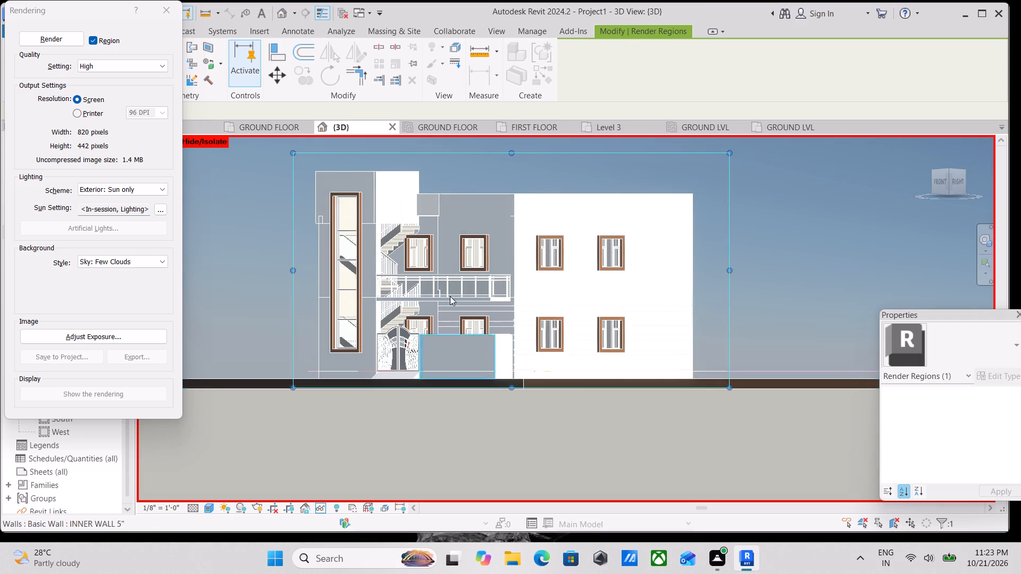
Render the fitted region of the house's front-right corner view.
{"action": "left_click", "coordinate": [52, 38]}
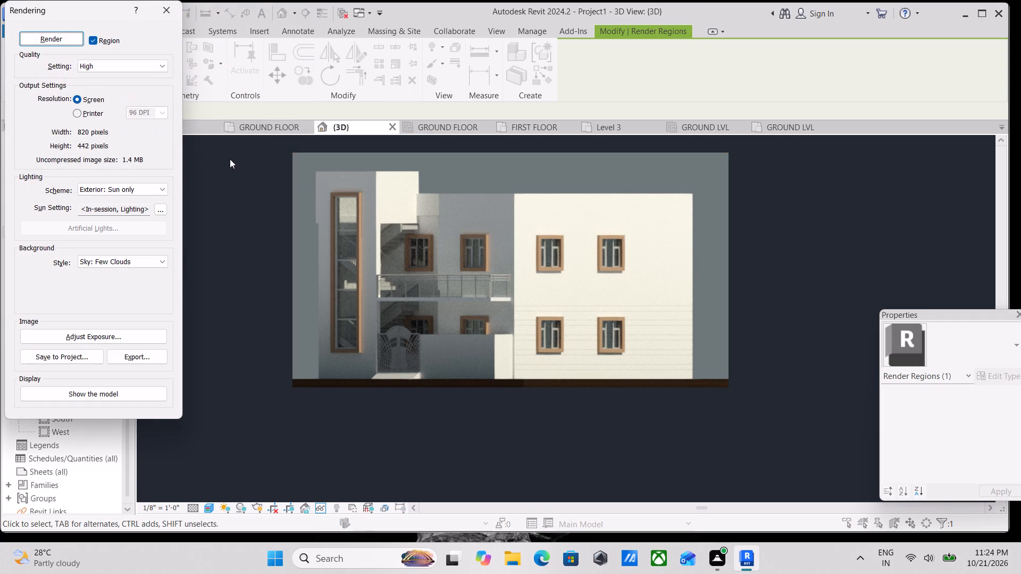
Capture a screen snip of the rendered front-right corner view and close the Rendering settings.
{"action": "scroll", "coordinate": [342, 274], "scroll_direction": "up", "scroll_amount": 2}
{"action": "middle_click_drag", "start_coordinate": [337, 274], "coordinate": [304, 328]}
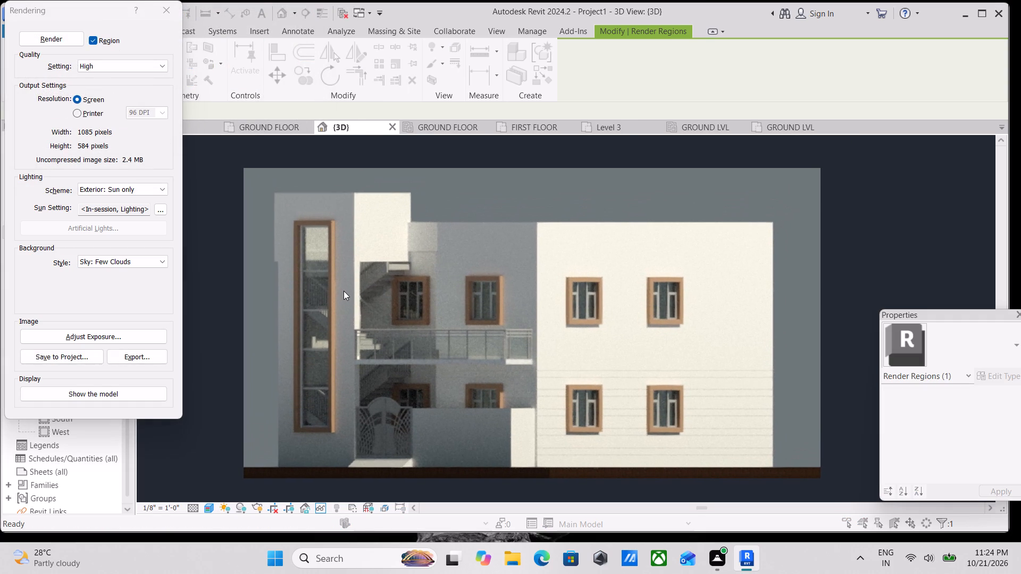
{"action": "scroll", "coordinate": [344, 291], "scroll_direction": "down", "scroll_amount": 1}
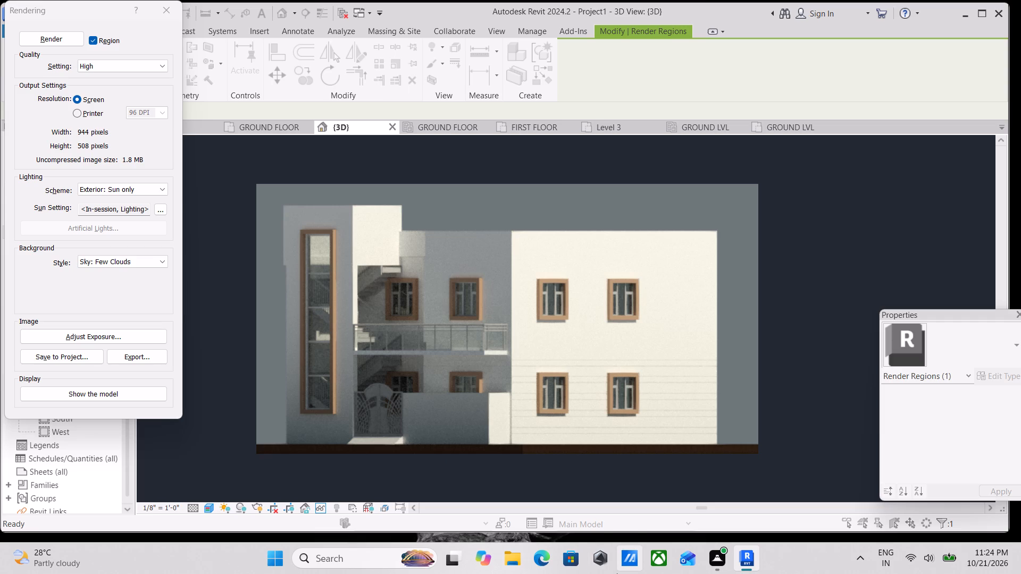
{"action": "key", "text": "shift+super+s"}
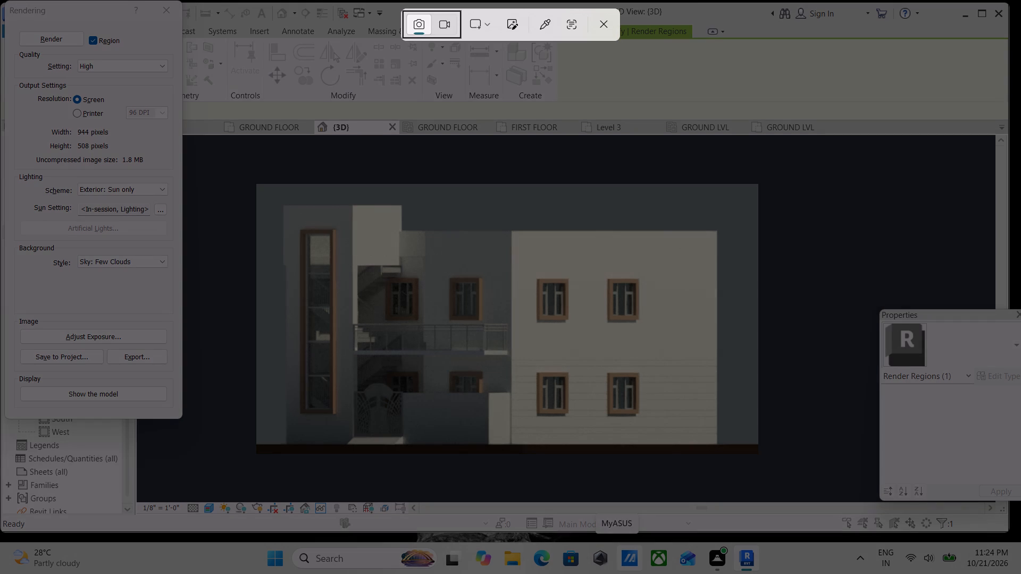
{"action": "left_click_drag", "start_coordinate": [243, 170], "coordinate": [759, 465]}
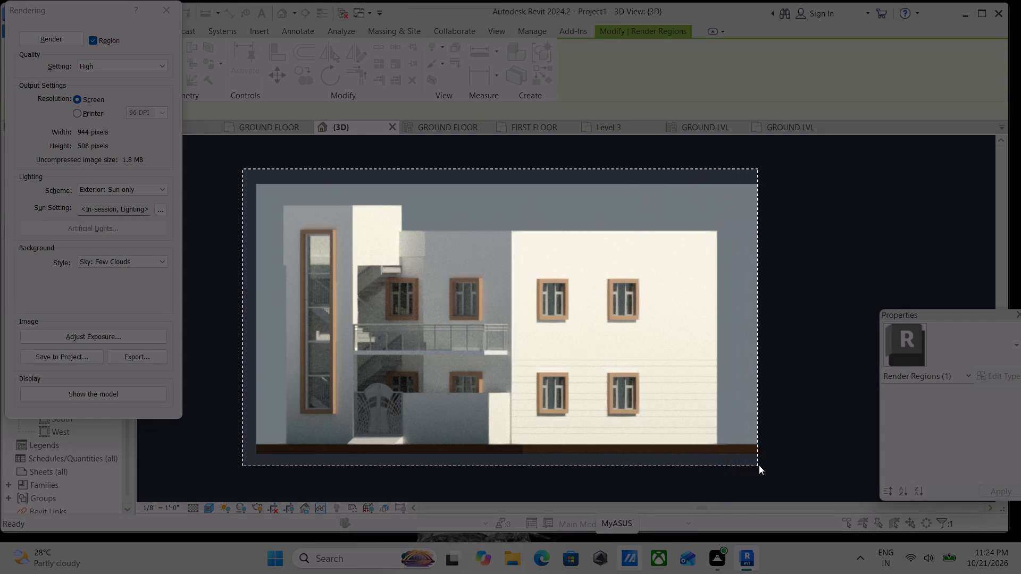
{"action": "left_click_drag", "start_coordinate": [759, 465], "coordinate": [768, 463]}
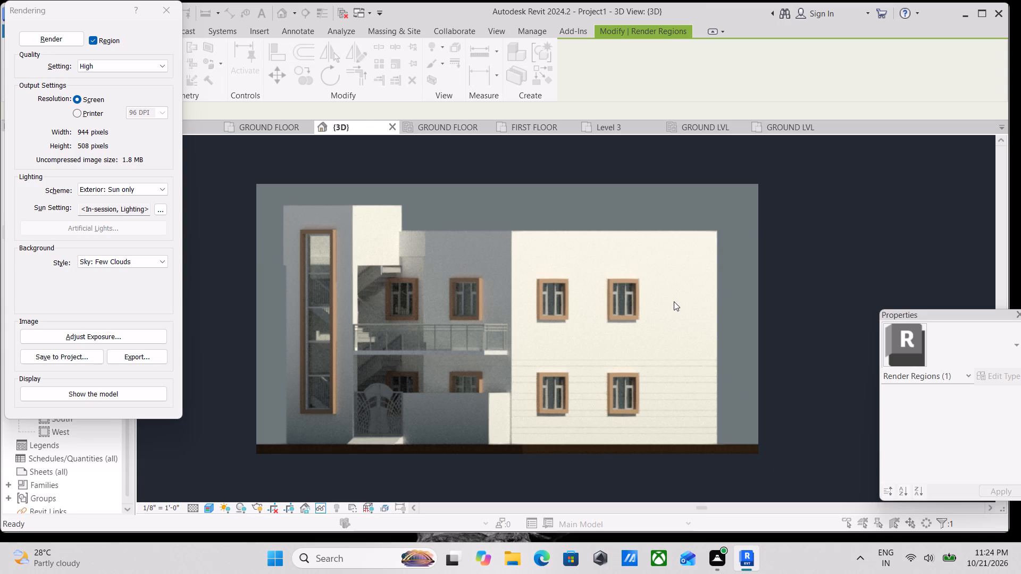
{"action": "left_click", "coordinate": [160, 9]}
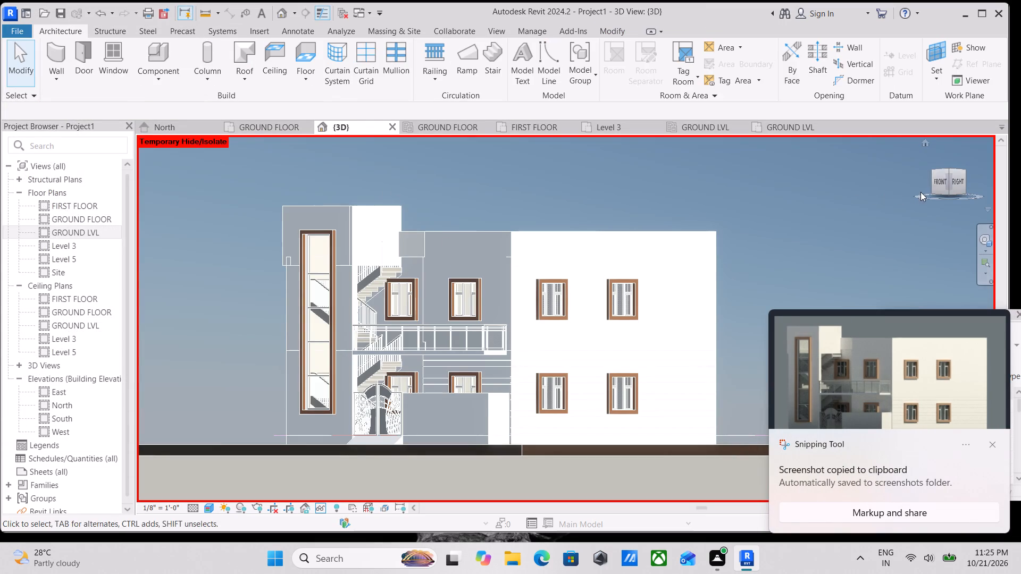
Capture a screen snip of the unrendered front-right corner view, framing the whole house from stair tower to ground.
{"action": "left_click", "coordinate": [947, 181]}
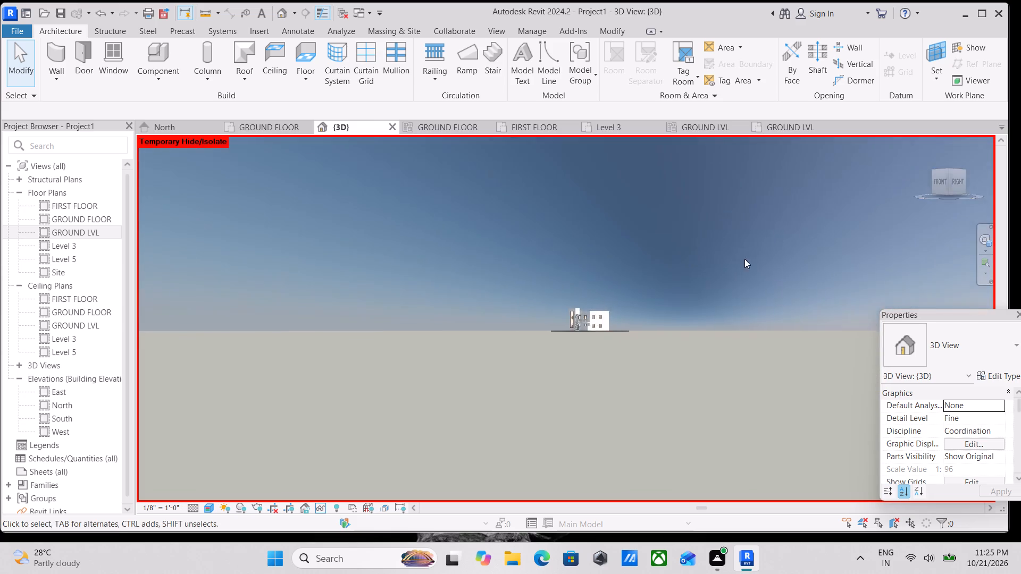
{"action": "scroll", "coordinate": [458, 322], "scroll_direction": "up", "scroll_amount": 6}
{"action": "scroll", "coordinate": [505, 293], "scroll_direction": "up", "scroll_amount": 7}
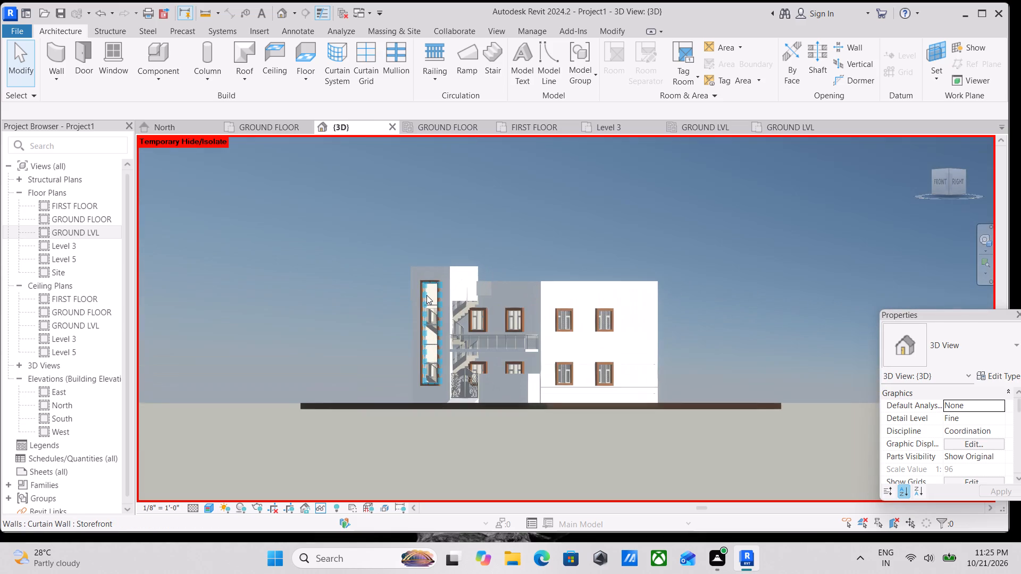
{"action": "scroll", "coordinate": [495, 321], "scroll_direction": "up", "scroll_amount": 2}
{"action": "middle_click_drag", "start_coordinate": [592, 366], "coordinate": [507, 353]}
{"action": "middle_click_drag", "start_coordinate": [596, 405], "coordinate": [617, 428]}
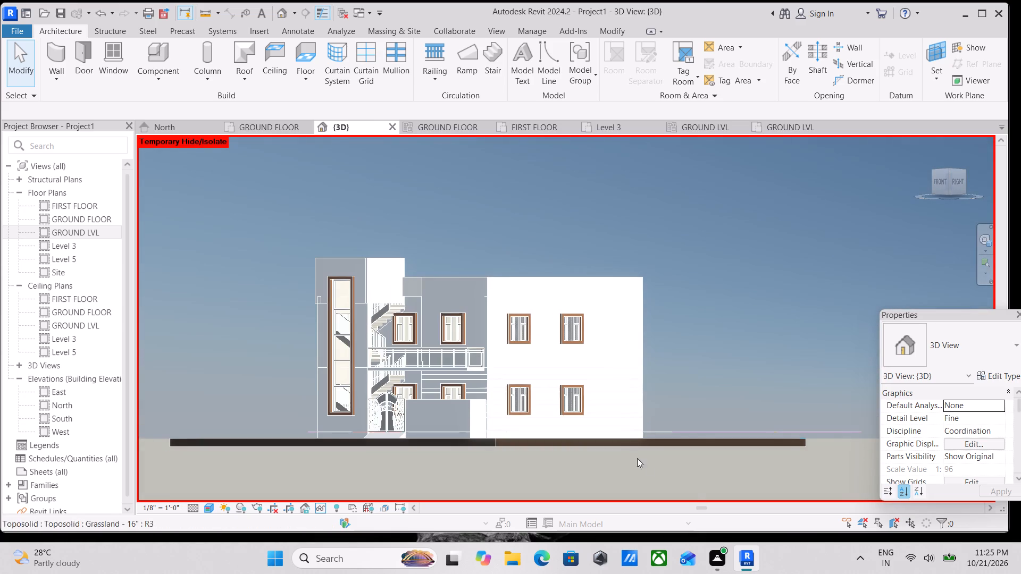
{"action": "key", "text": "shift+super+s"}
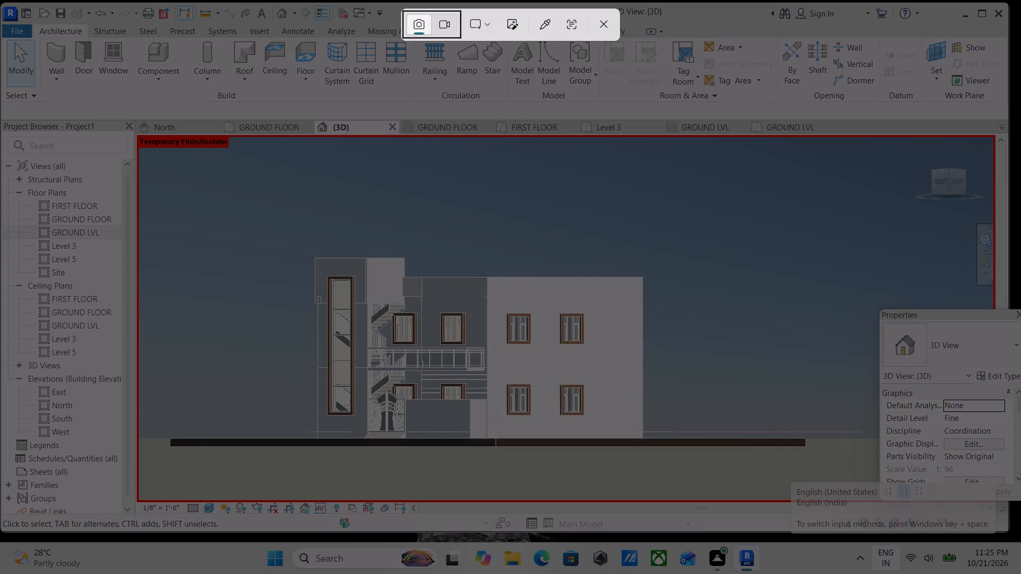
{"action": "left_click_drag", "start_coordinate": [261, 232], "coordinate": [695, 495]}
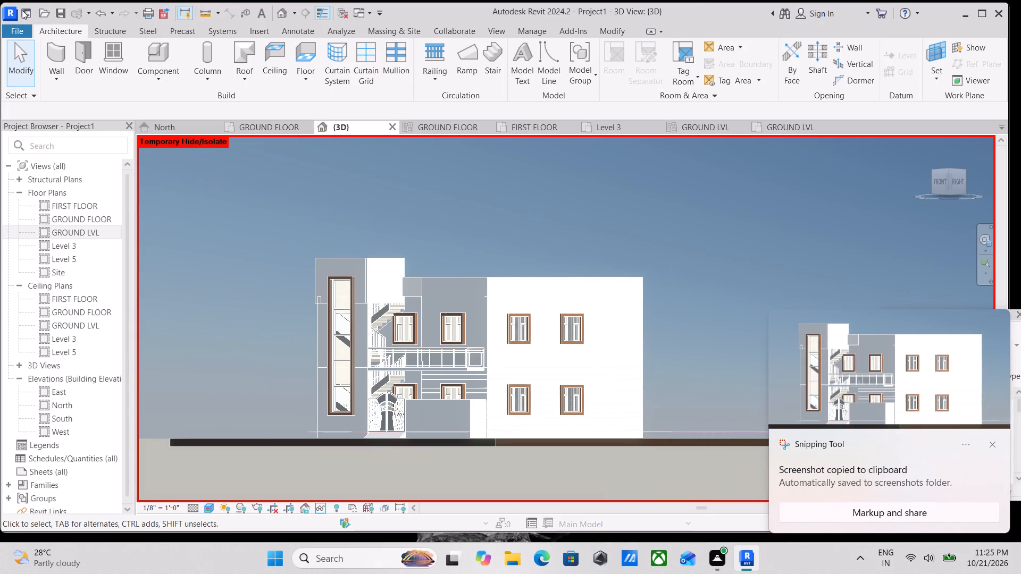
Save the model as a Revit project file named Project1 on the Desktop.
{"action": "left_click", "coordinate": [18, 24]}
{"action": "left_click", "coordinate": [18, 29]}
{"action": "left_click", "coordinate": [75, 207]}
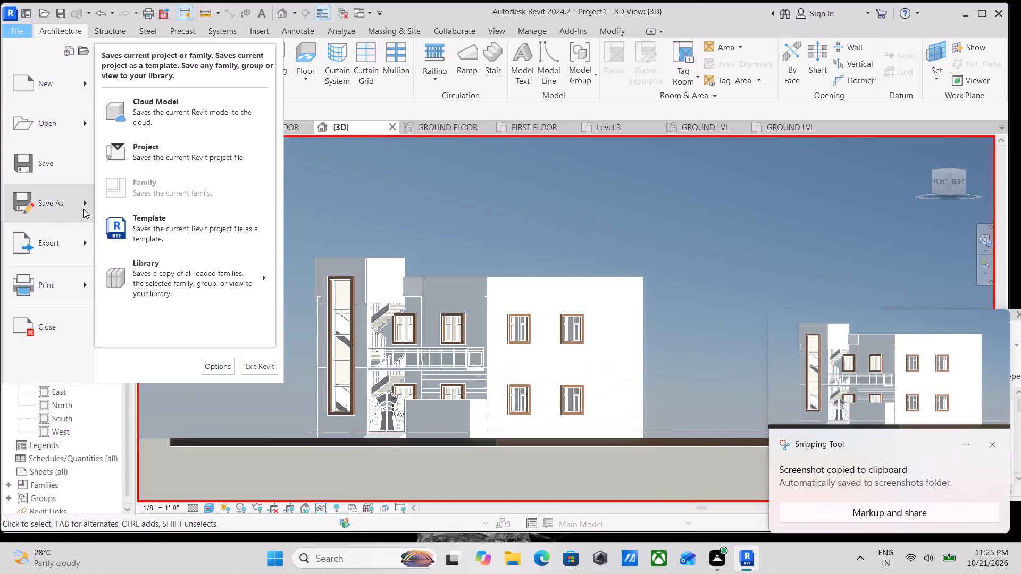
{"action": "left_click", "coordinate": [170, 150]}
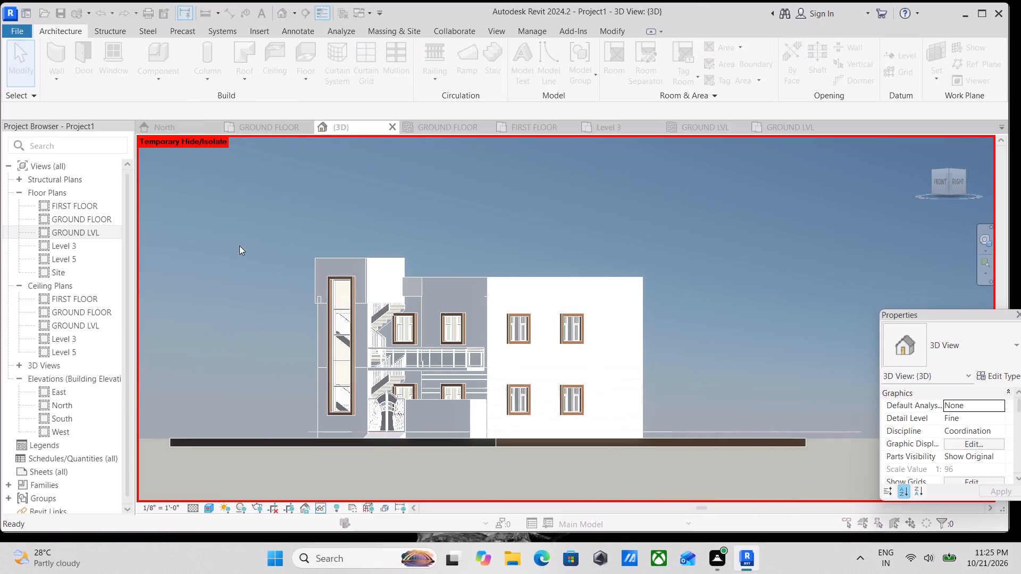
{"action": "scroll", "coordinate": [321, 282], "scroll_direction": "down", "scroll_amount": 1}
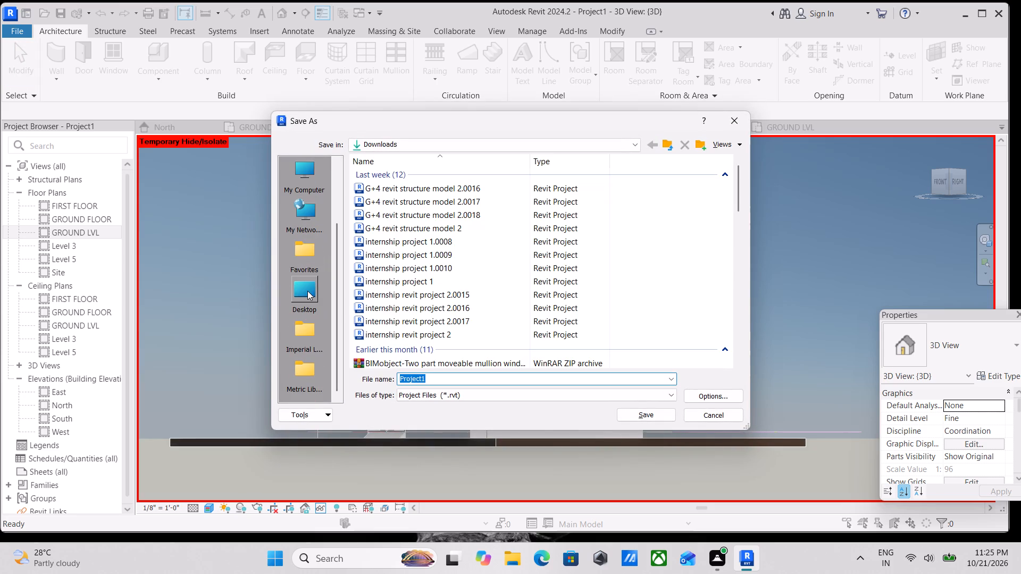
{"action": "left_click", "coordinate": [307, 291]}
{"action": "scroll", "coordinate": [357, 302], "scroll_direction": "down", "scroll_amount": 2}
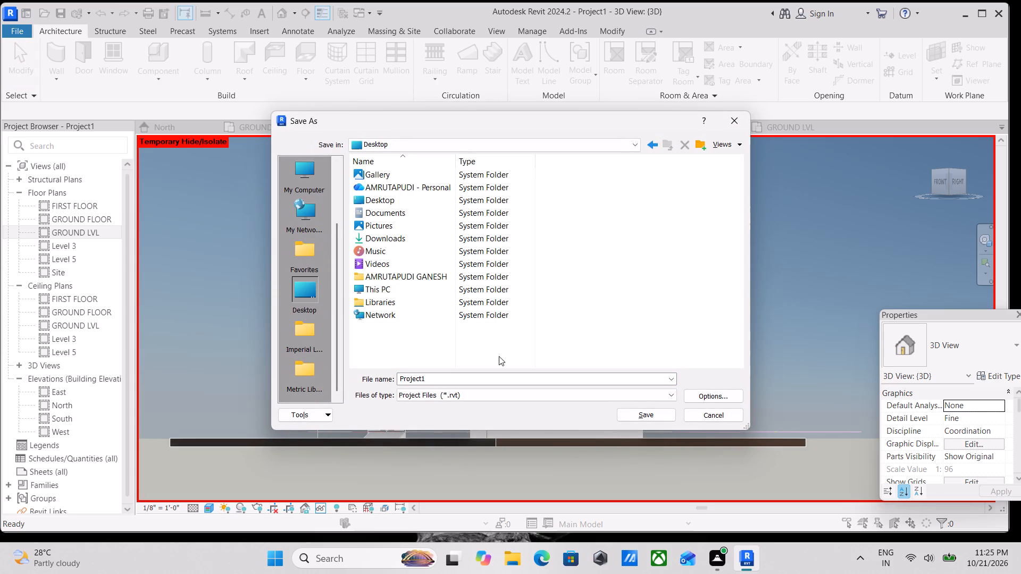
{"action": "left_click", "coordinate": [656, 416]}
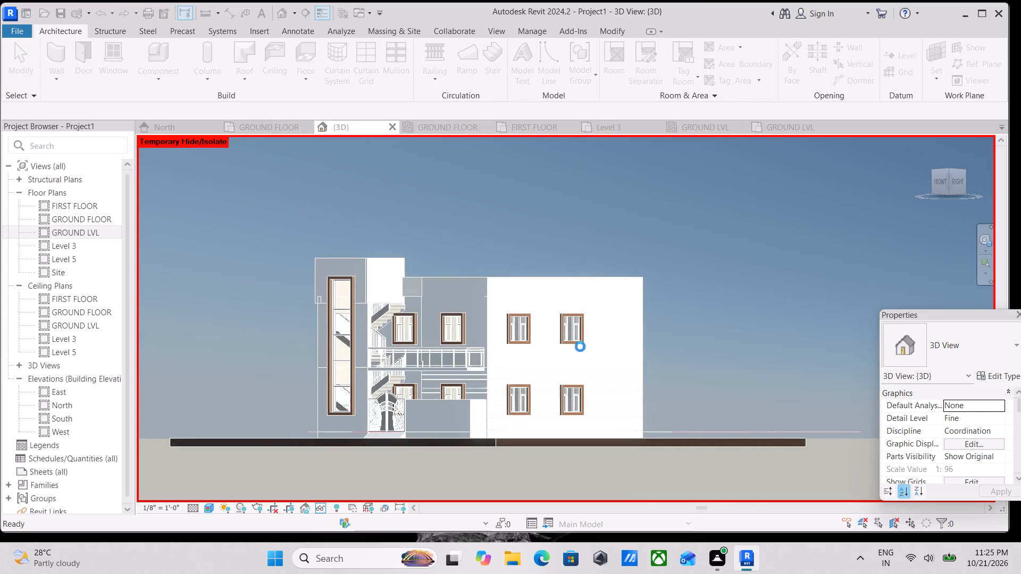